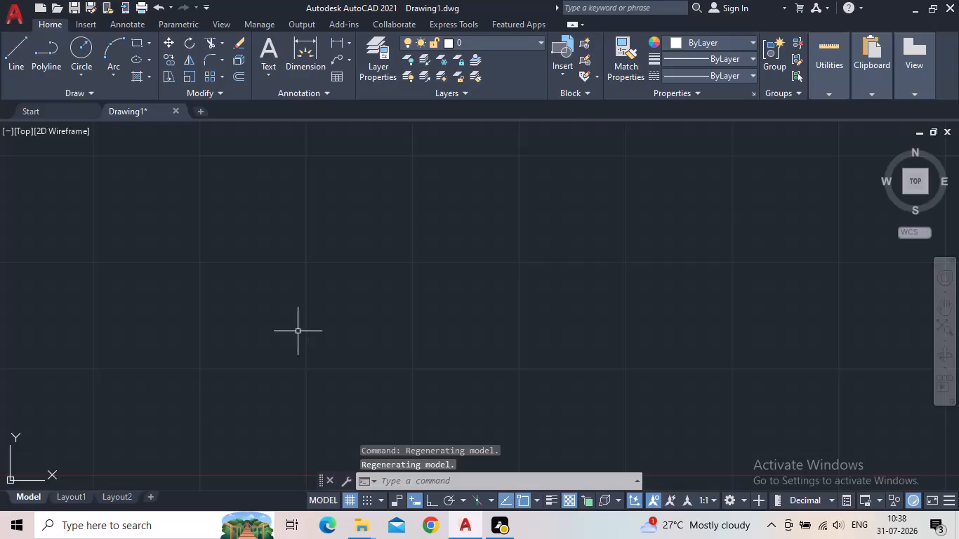
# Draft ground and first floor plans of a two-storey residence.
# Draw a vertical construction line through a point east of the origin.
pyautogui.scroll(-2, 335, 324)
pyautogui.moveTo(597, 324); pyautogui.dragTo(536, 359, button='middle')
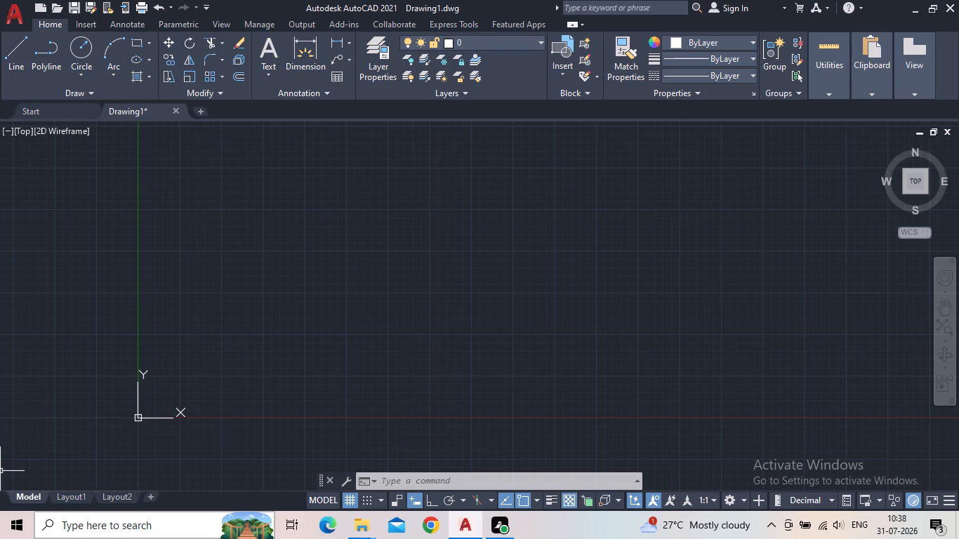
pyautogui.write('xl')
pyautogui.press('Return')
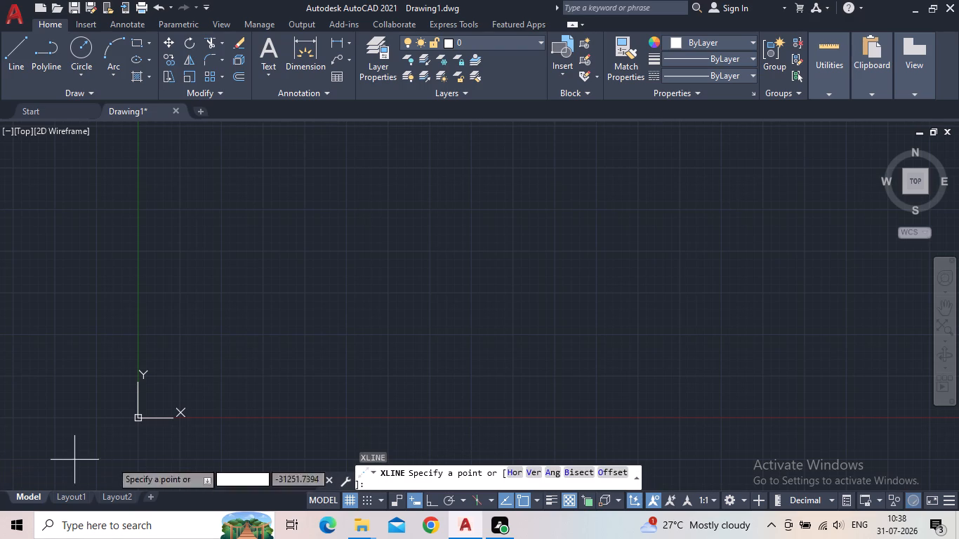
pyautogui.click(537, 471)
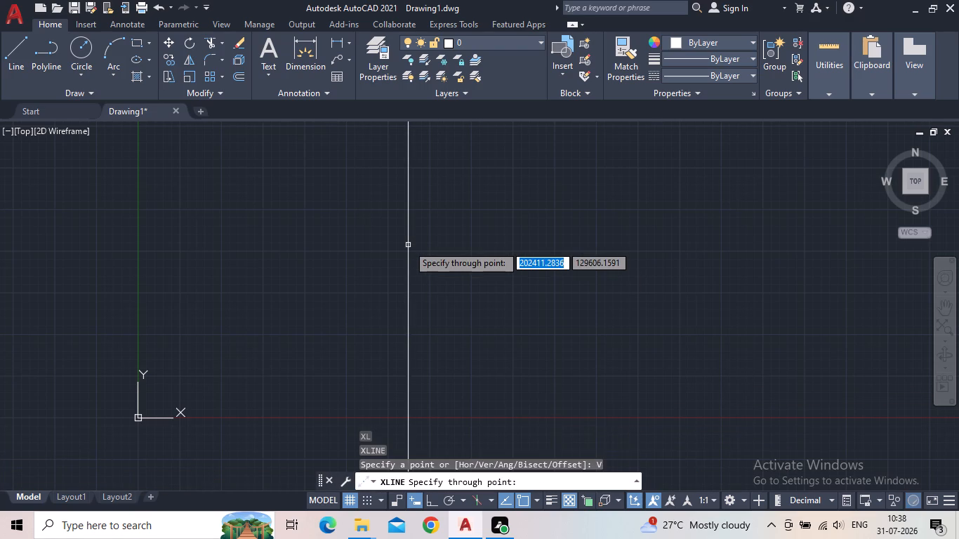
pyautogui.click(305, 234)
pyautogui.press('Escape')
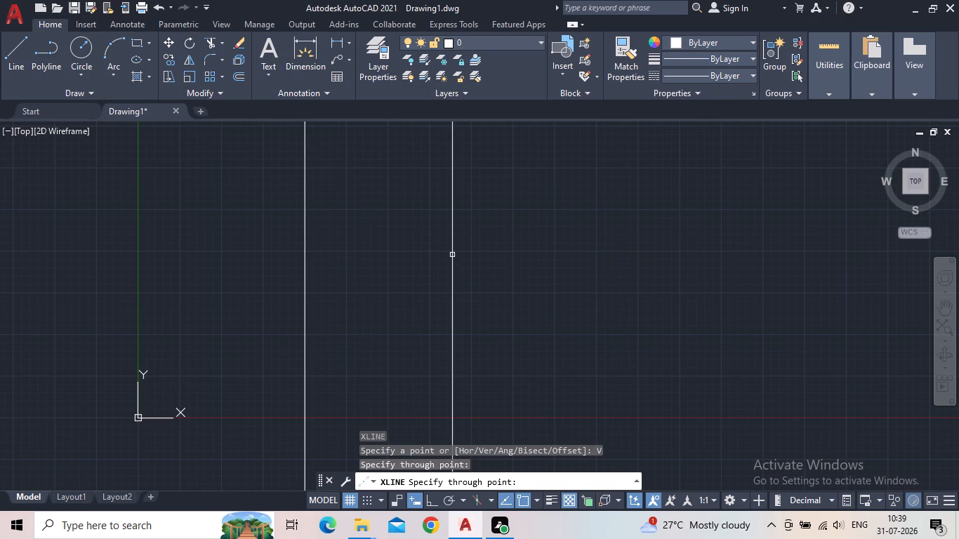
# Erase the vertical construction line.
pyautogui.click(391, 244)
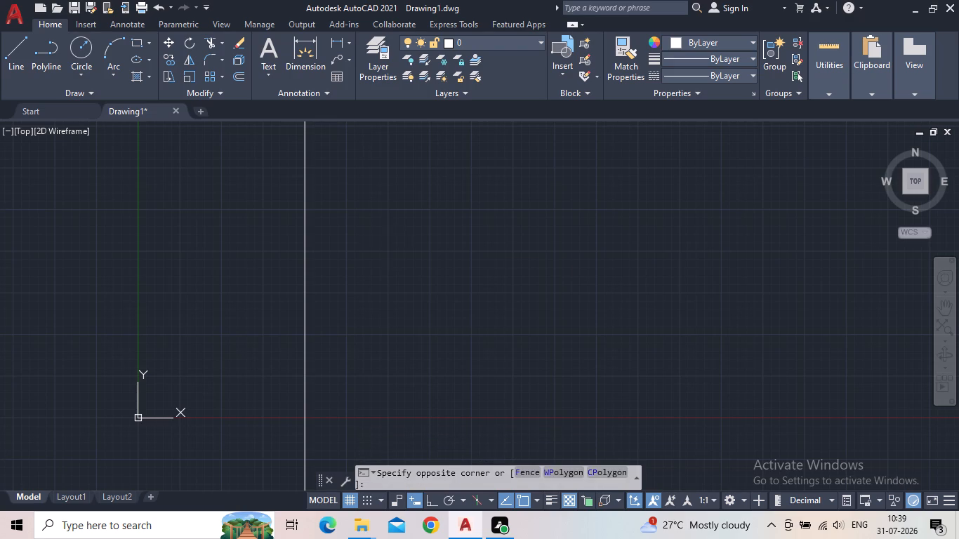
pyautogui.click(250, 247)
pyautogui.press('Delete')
# Configure the drawing units to Engineering length with 0'-0.00" precision and Inches as the insertion scale.
pyautogui.write('un')
pyautogui.press('Return')
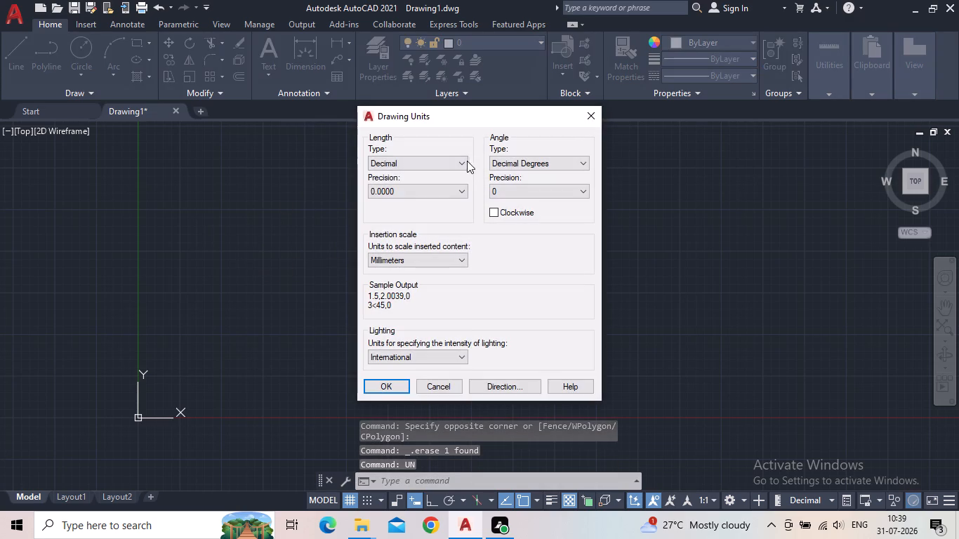
pyautogui.click(454, 164)
pyautogui.click(395, 196)
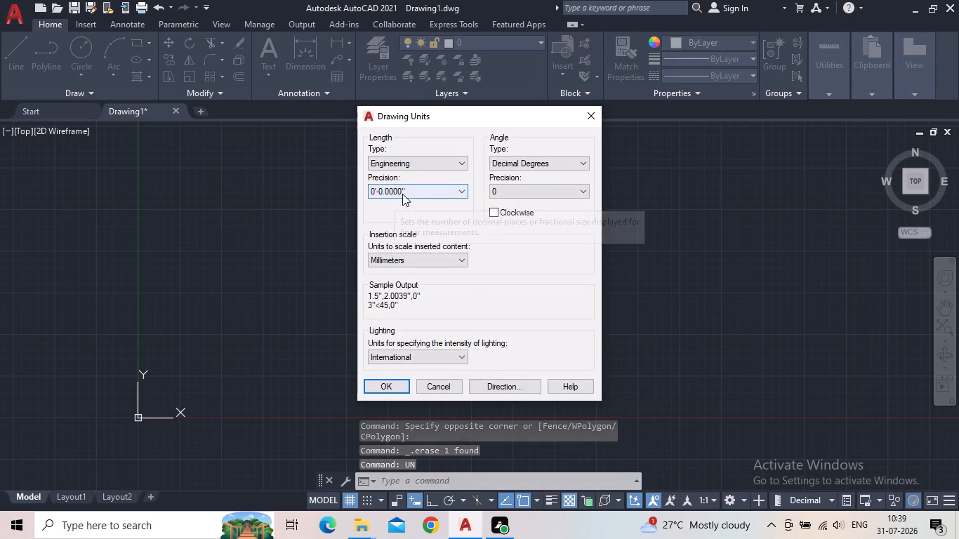
pyautogui.click(403, 193)
pyautogui.click(395, 223)
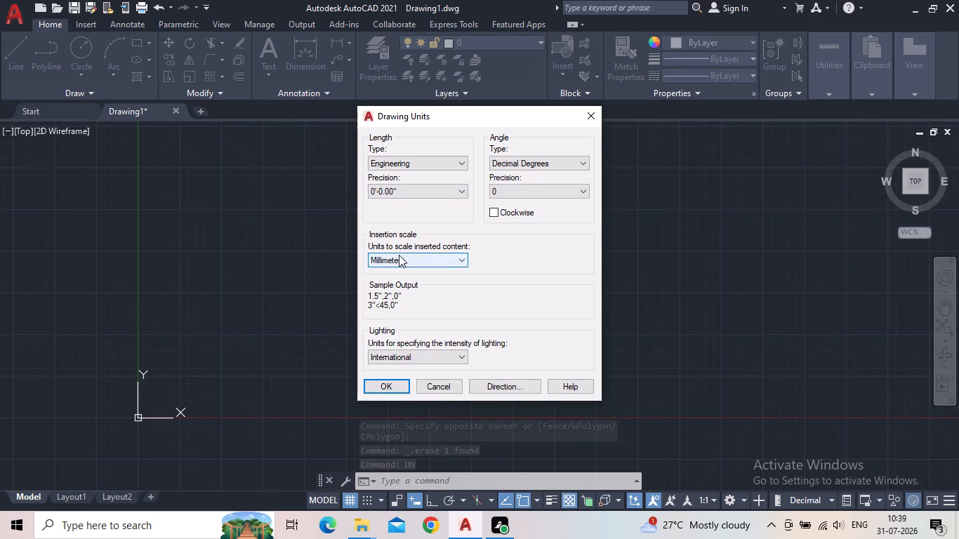
pyautogui.click(399, 255)
pyautogui.click(389, 283)
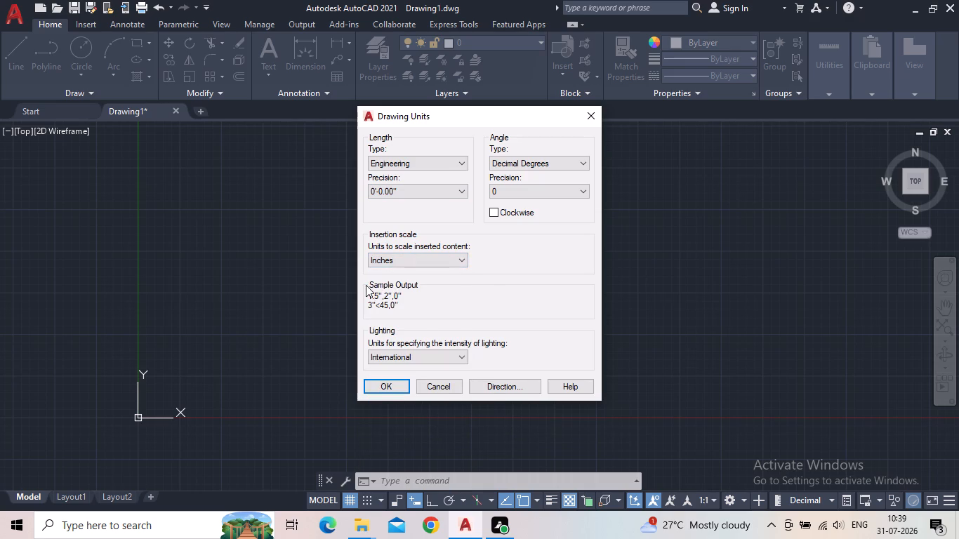
pyautogui.click(388, 388)
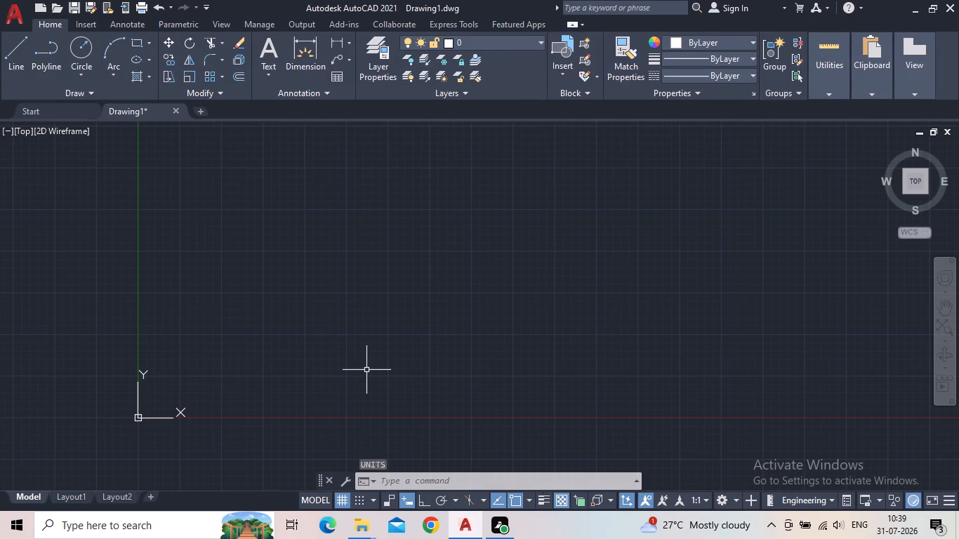
# Modify the ISO-25 dimension style's primary units to Engineering format with 0'-0.00" precision and set the style current.
pyautogui.press('d')
pyautogui.press('Return')
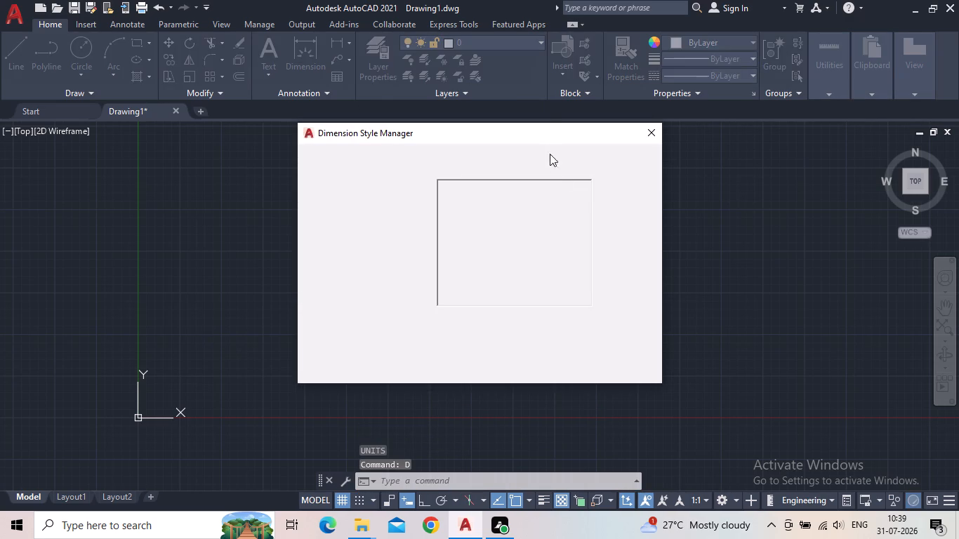
pyautogui.click(626, 228)
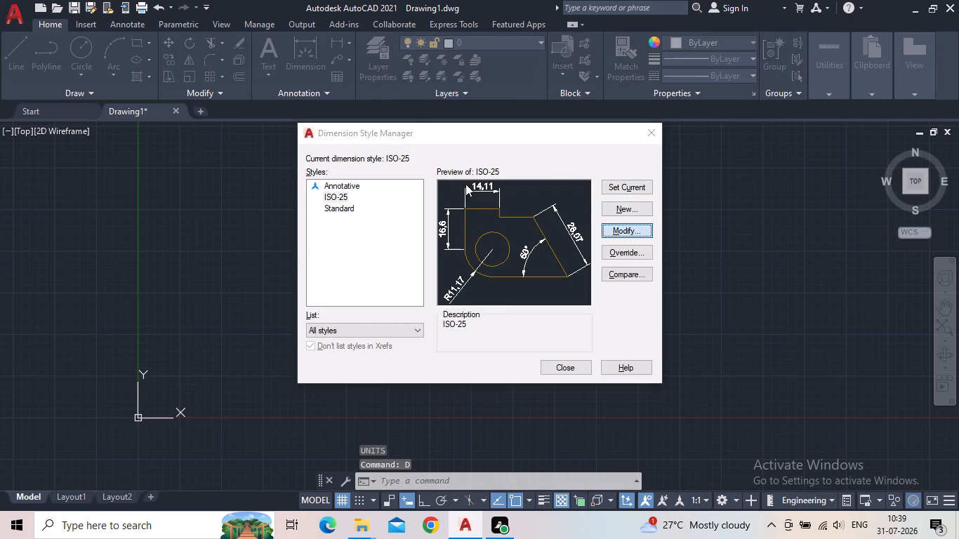
pyautogui.click(423, 128)
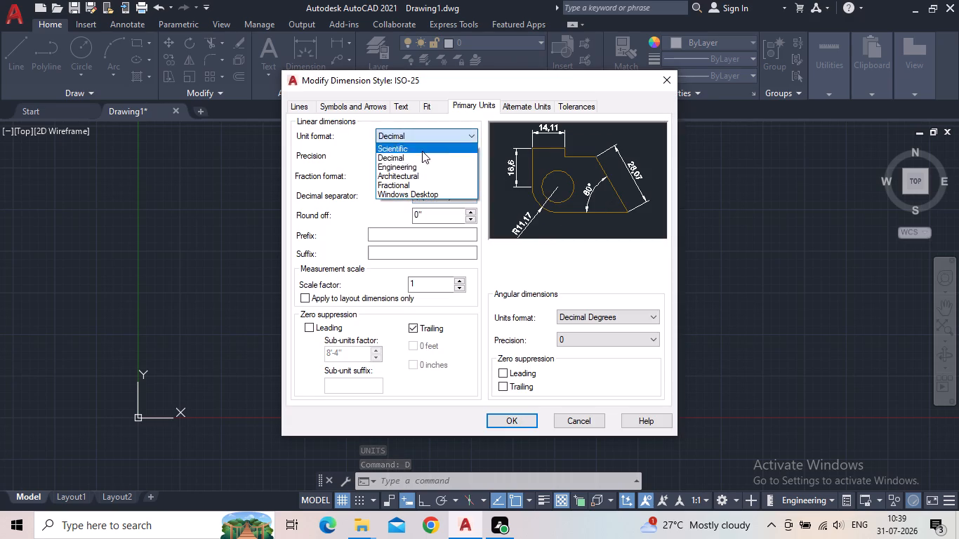
pyautogui.click(411, 166)
pyautogui.click(423, 156)
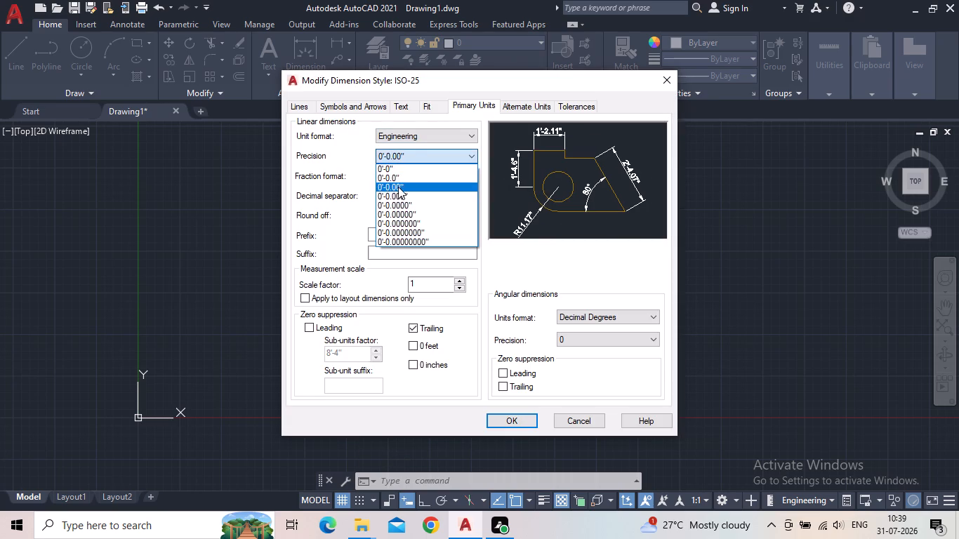
pyautogui.click(398, 187)
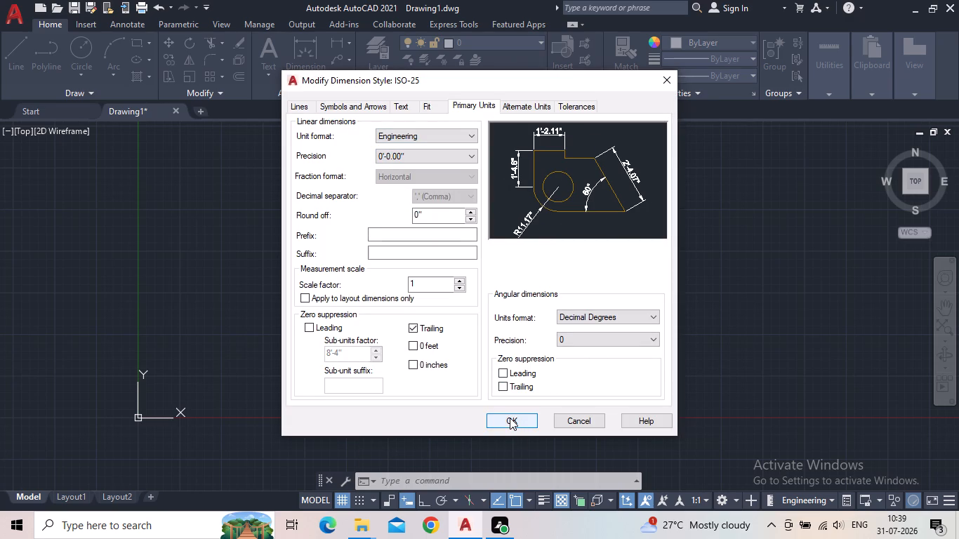
pyautogui.click(510, 418)
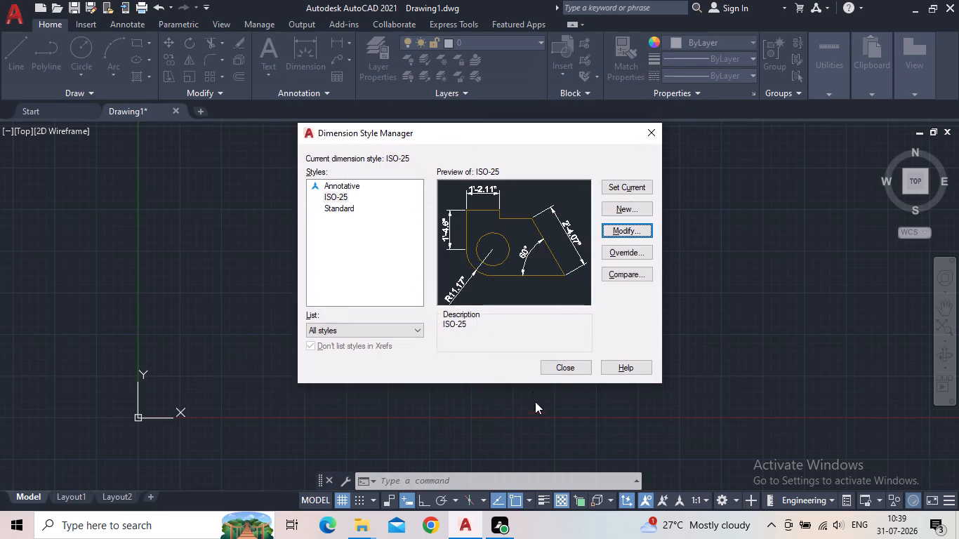
pyautogui.click(628, 192)
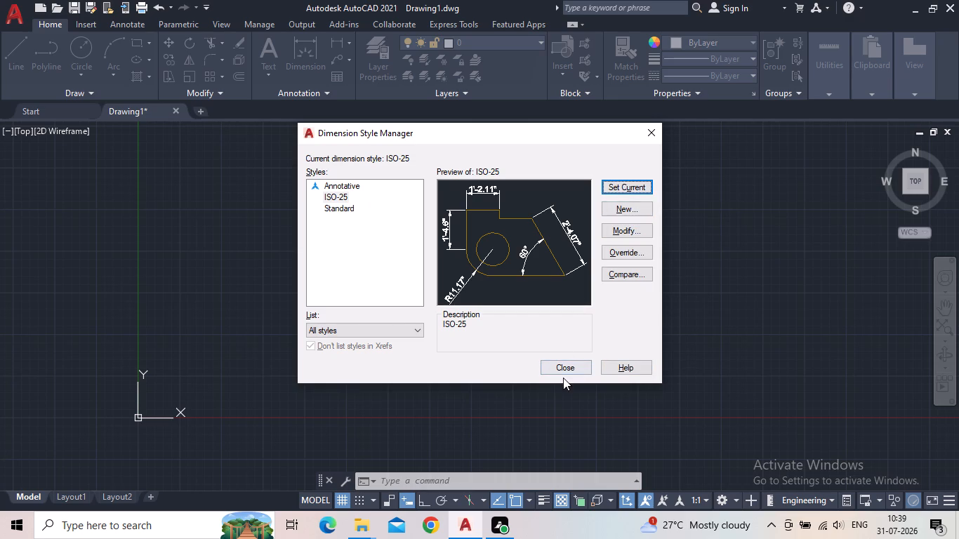
pyautogui.click(563, 370)
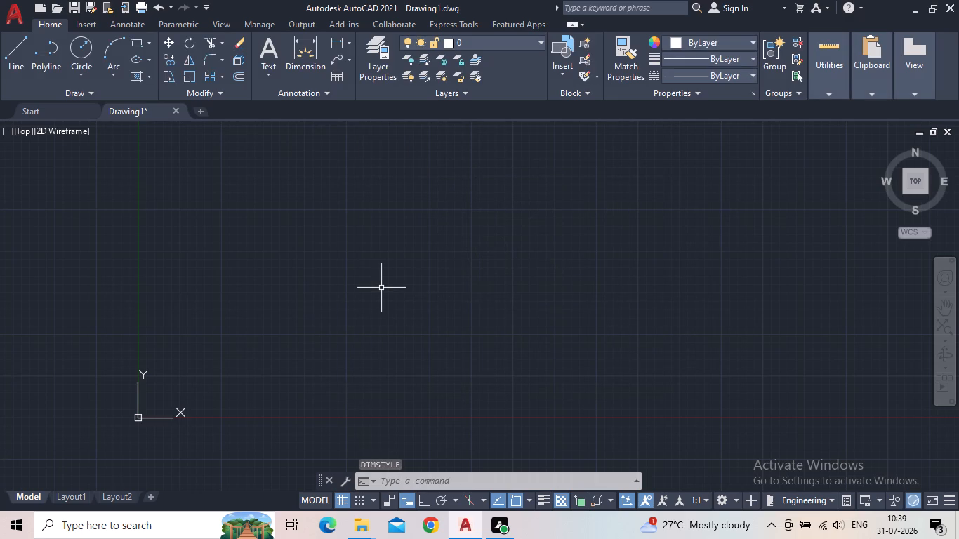
# Draw a vertical construction line east of the origin as the first wall face.
pyautogui.write('xl')
pyautogui.press('Return')
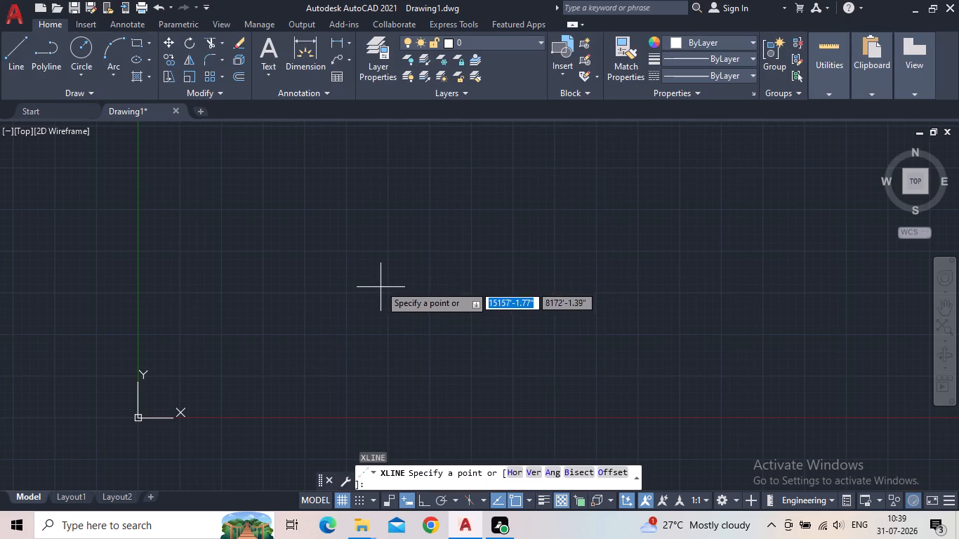
pyautogui.click(536, 477)
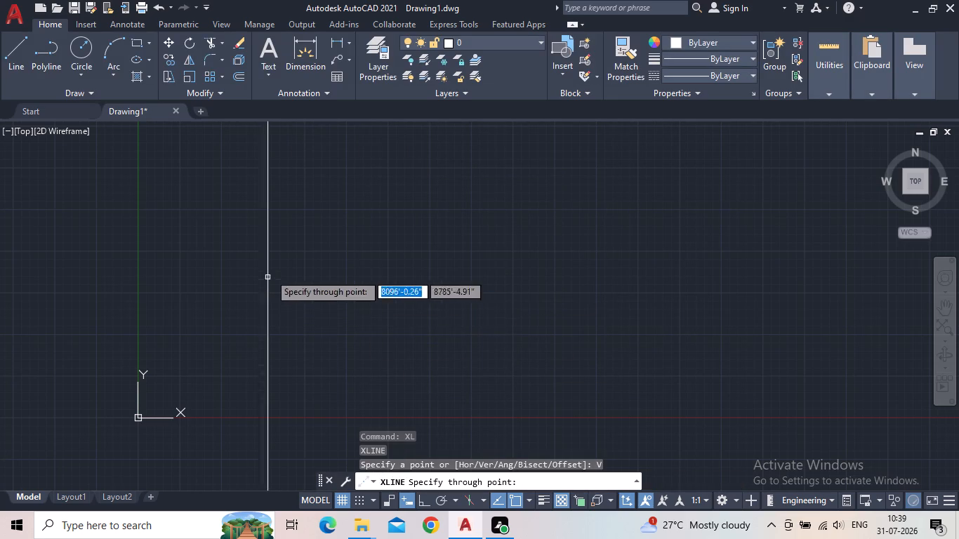
pyautogui.click(293, 242)
pyautogui.press('Escape')
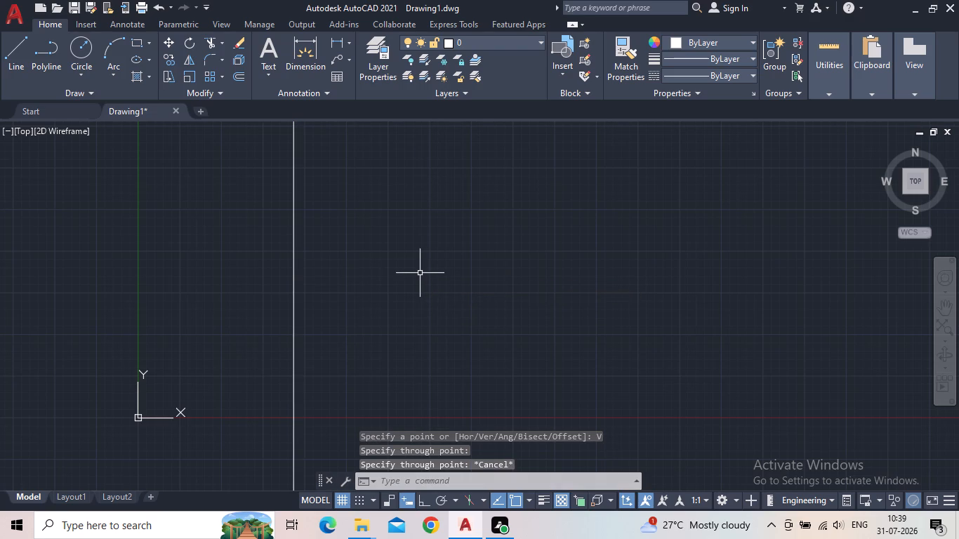
# Offset the vertical construction line 9" to its east side.
pyautogui.press('o')
pyautogui.press('Return')
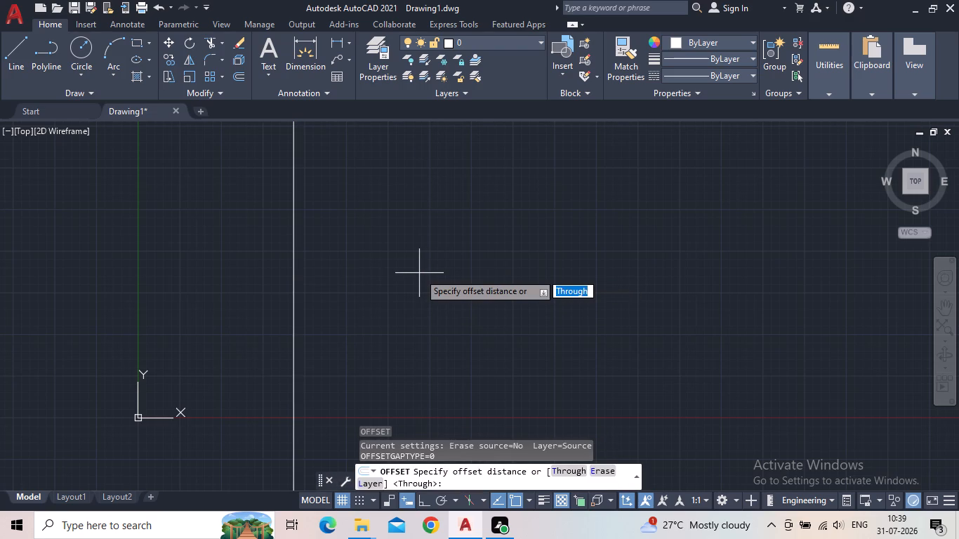
pyautogui.press('9')
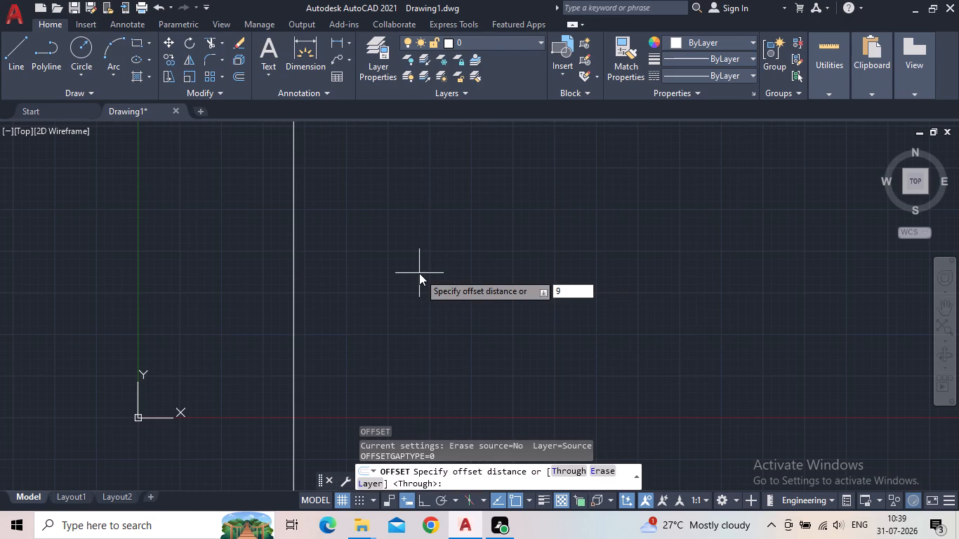
pyautogui.hotkey('shift', '"')
pyautogui.press('Return')
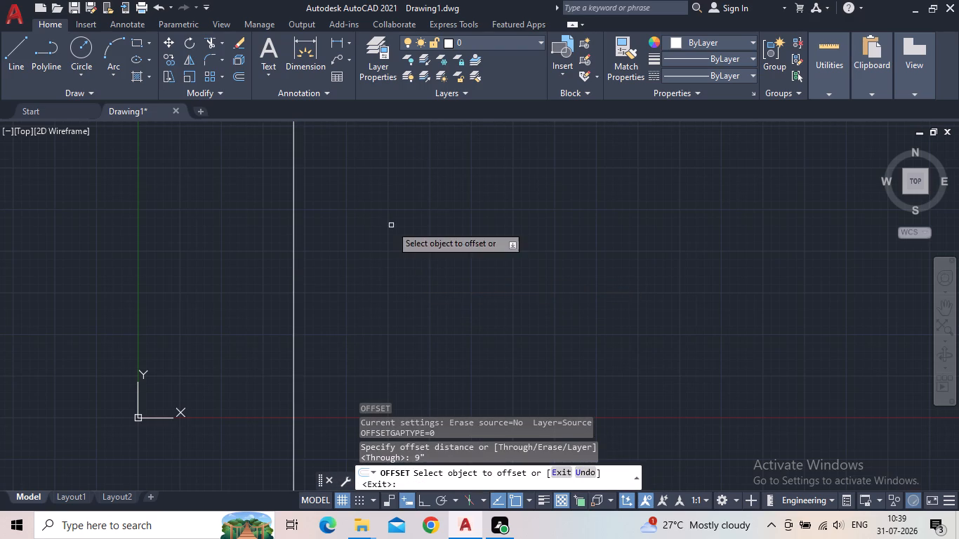
pyautogui.click(291, 267)
pyautogui.click(296, 265)
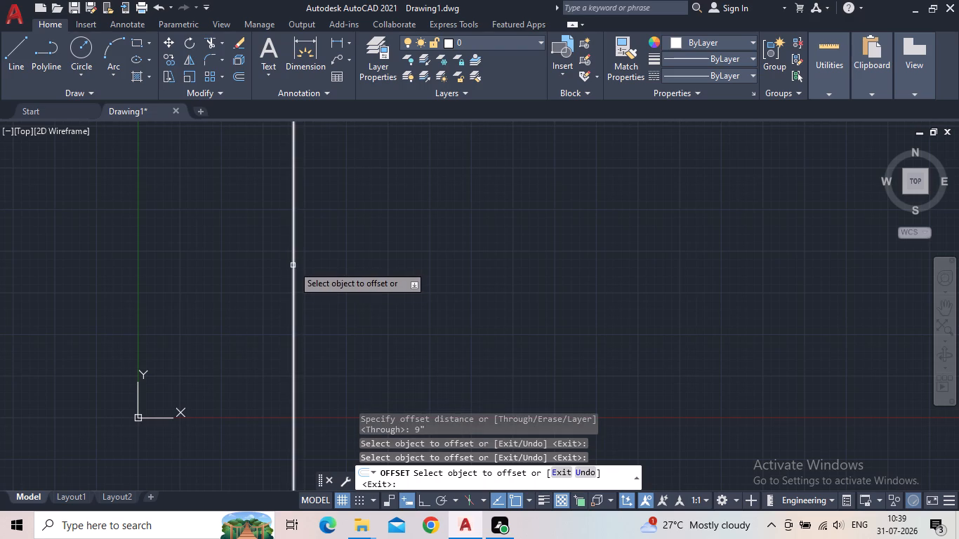
pyautogui.click(293, 265)
pyautogui.click(392, 256)
pyautogui.scroll(3, 272, 243)
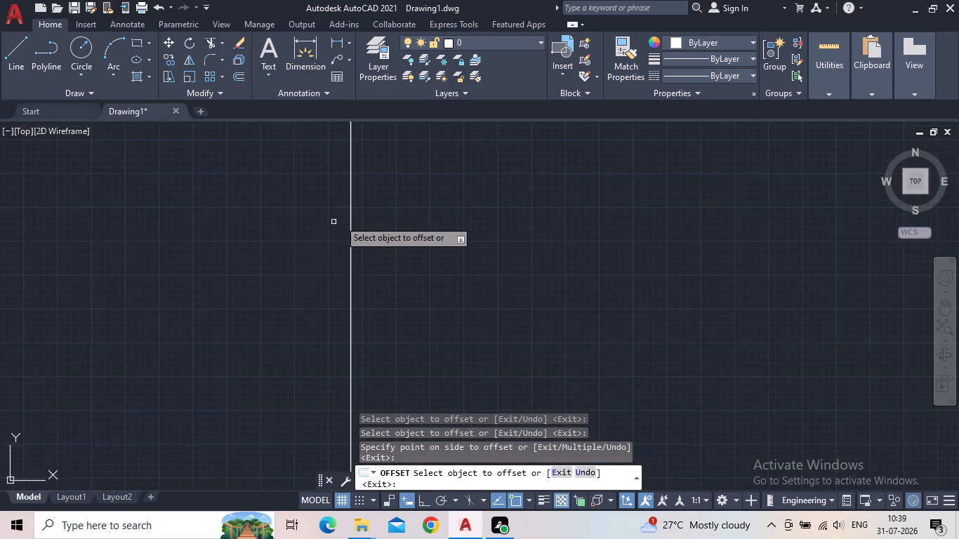
pyautogui.scroll(4, 355, 211)
pyautogui.click(355, 229)
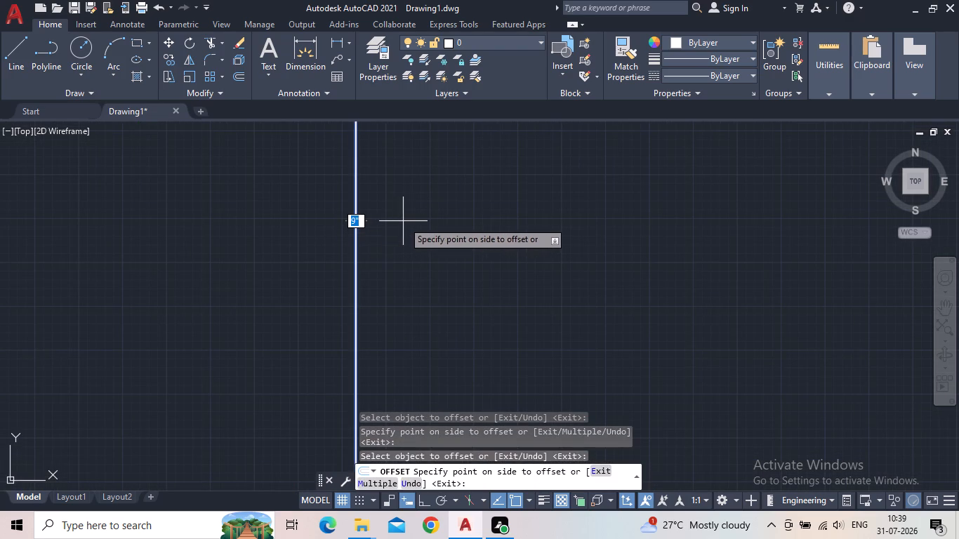
pyautogui.scroll(3, 399, 222)
pyautogui.scroll(2, 227, 230)
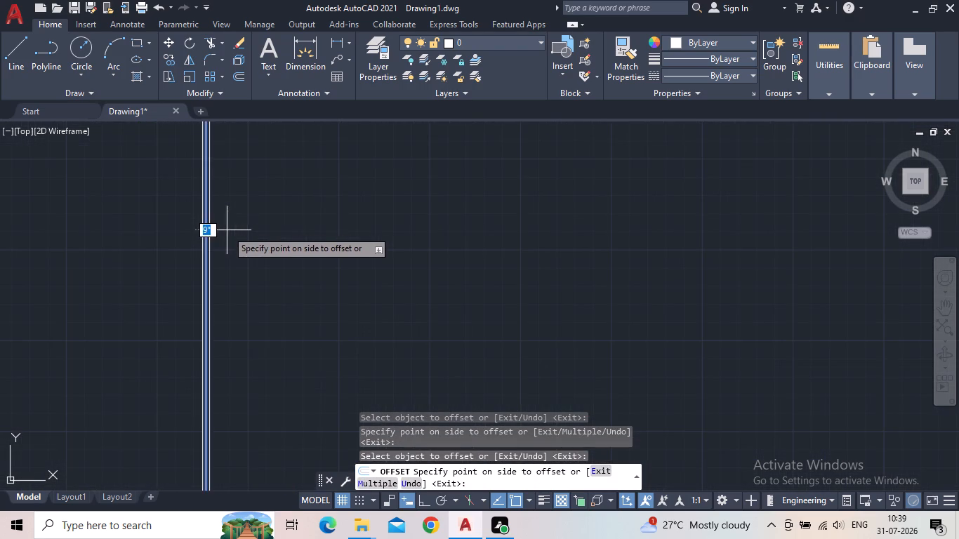
pyautogui.scroll(2, 189, 225)
pyautogui.press('Escape')
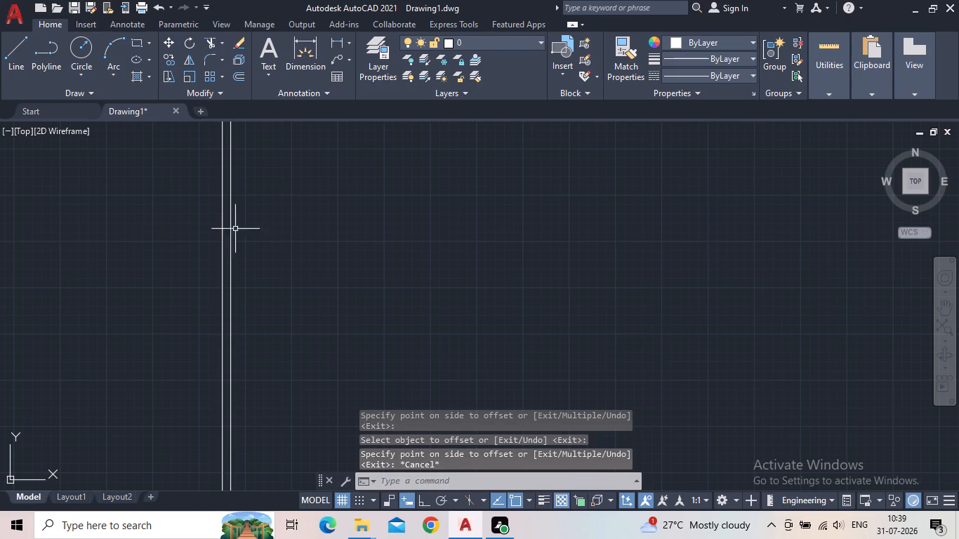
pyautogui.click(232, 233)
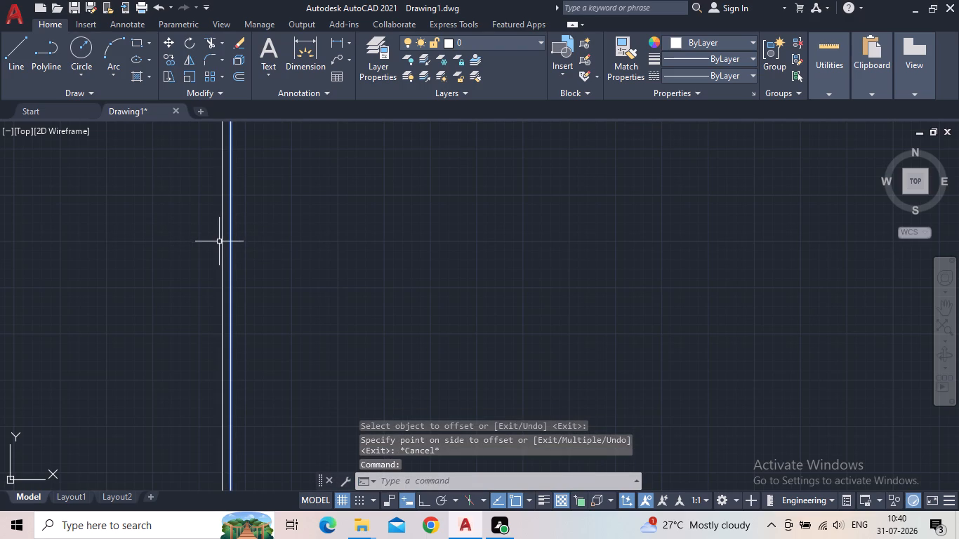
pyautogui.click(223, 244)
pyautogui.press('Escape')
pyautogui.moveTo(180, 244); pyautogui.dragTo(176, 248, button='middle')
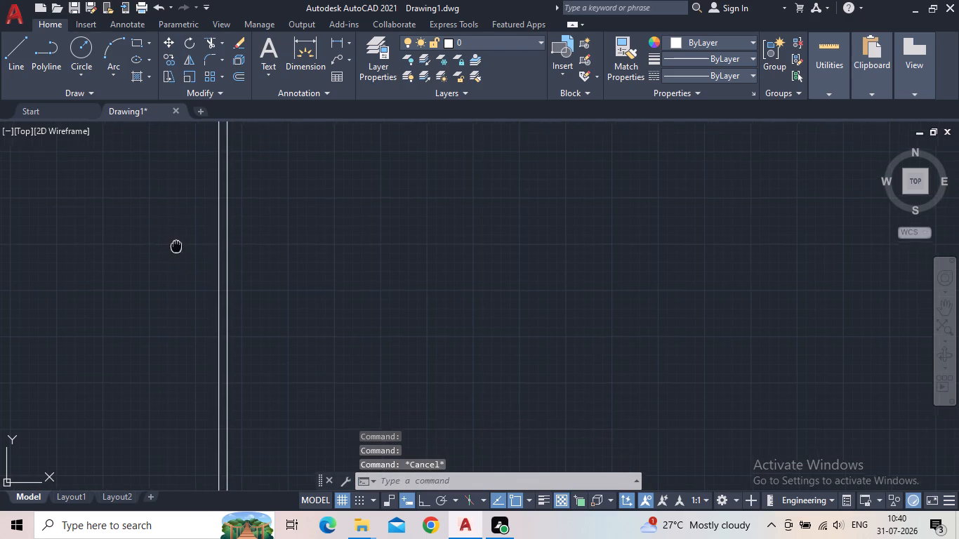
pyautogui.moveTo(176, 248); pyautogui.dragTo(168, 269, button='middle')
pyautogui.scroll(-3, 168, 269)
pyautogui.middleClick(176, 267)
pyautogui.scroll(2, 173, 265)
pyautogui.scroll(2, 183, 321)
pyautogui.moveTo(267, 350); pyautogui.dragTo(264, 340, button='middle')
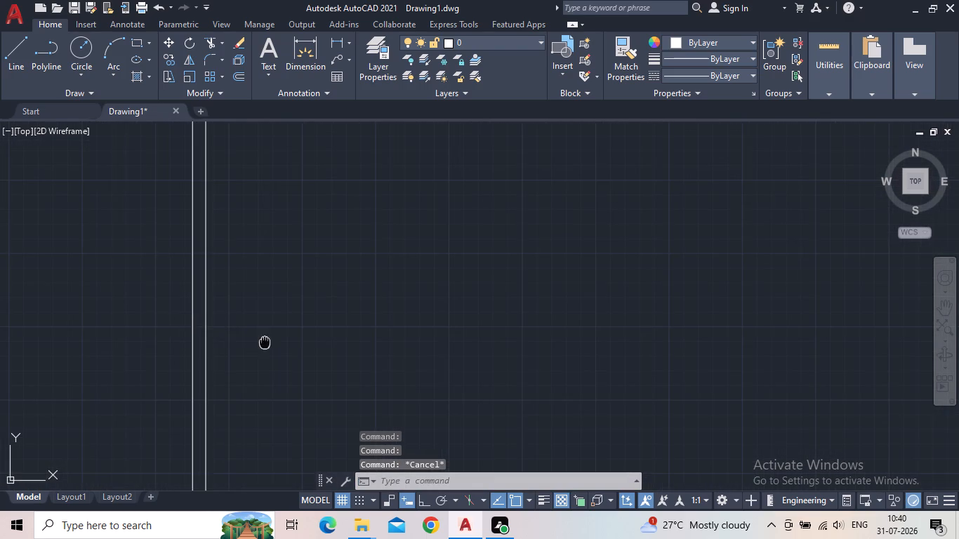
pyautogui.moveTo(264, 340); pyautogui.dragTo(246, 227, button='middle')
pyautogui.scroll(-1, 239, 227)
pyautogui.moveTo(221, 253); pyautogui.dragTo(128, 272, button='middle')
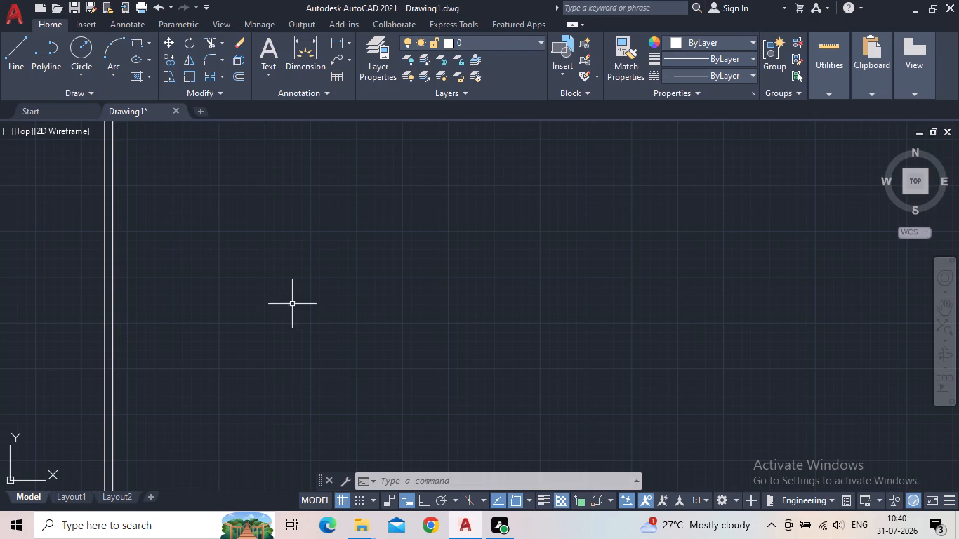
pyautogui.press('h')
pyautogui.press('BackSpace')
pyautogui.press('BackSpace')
# Draw a horizontal construction line crossing the two vertical lines as the first face of the southern wall.
pyautogui.write('xl')
pyautogui.press('Return')
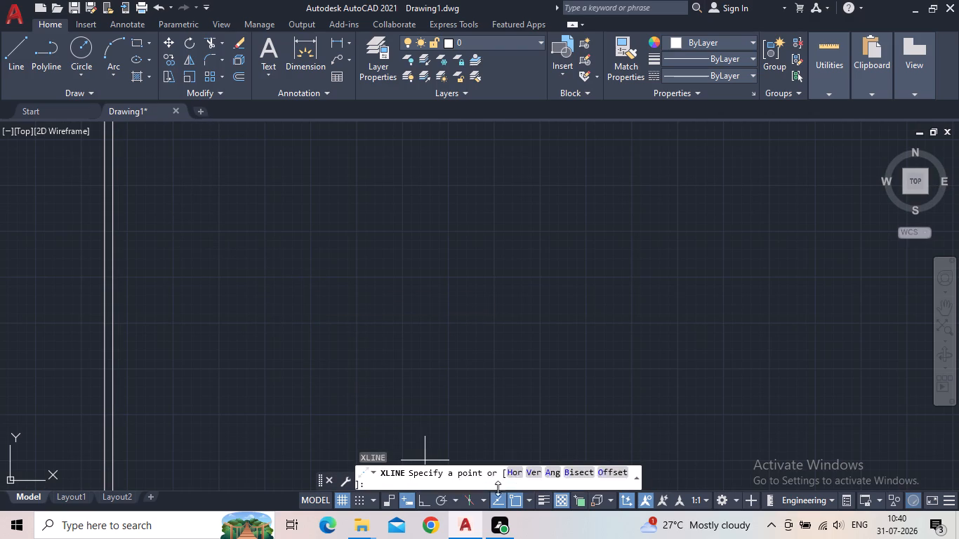
pyautogui.click(511, 472)
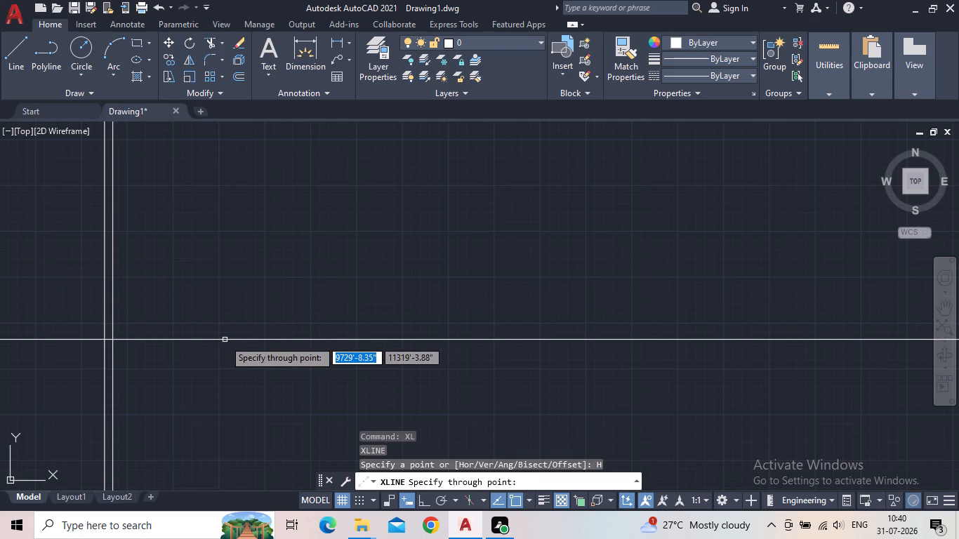
pyautogui.click(232, 371)
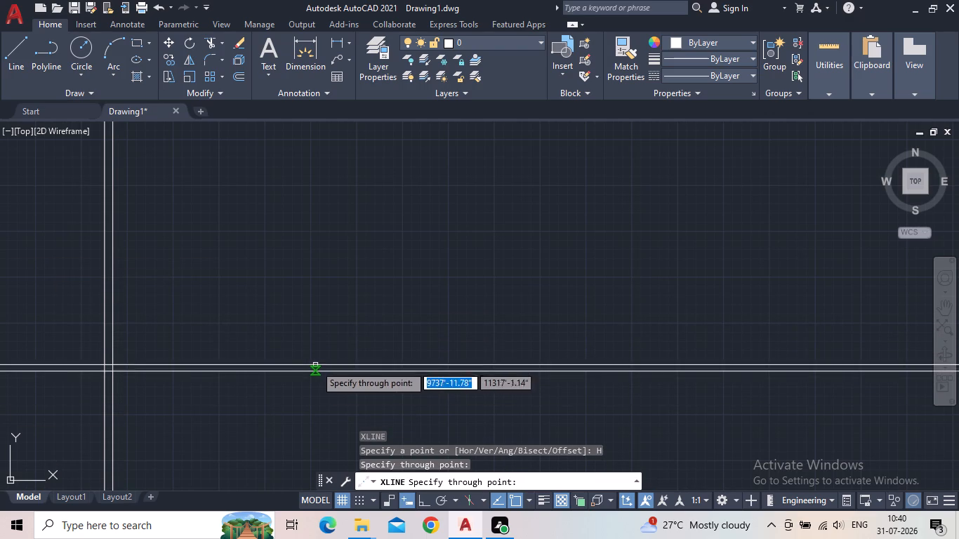
pyautogui.press('Escape')
# Offset the horizontal construction line 9" to its north side.
pyautogui.press('o')
pyautogui.press('Return')
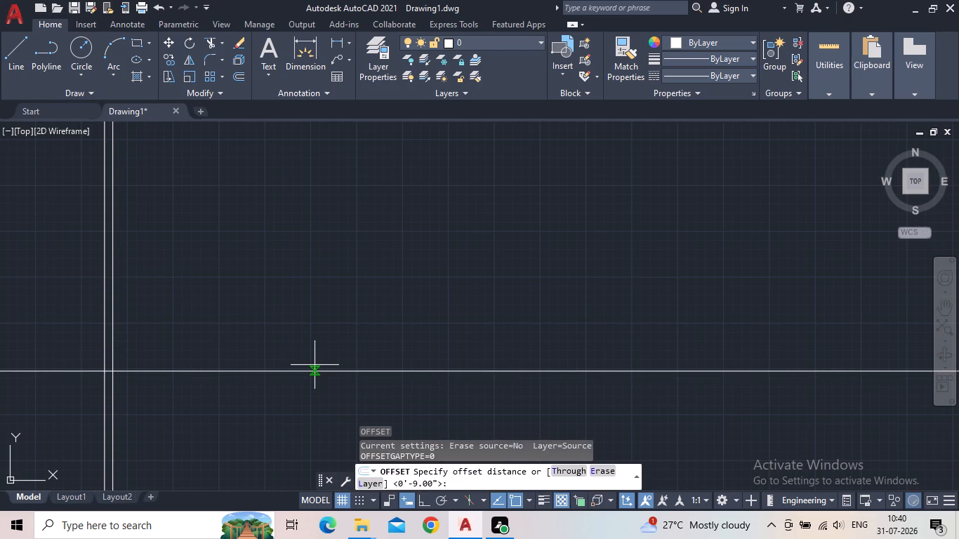
pyautogui.write('9"')
pyautogui.press('Return')
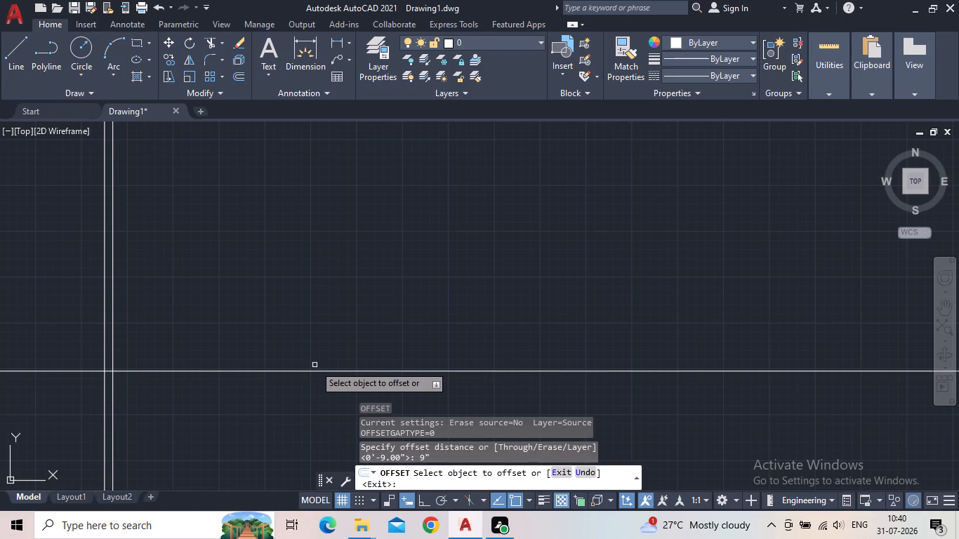
pyautogui.click(329, 371)
pyautogui.click(337, 331)
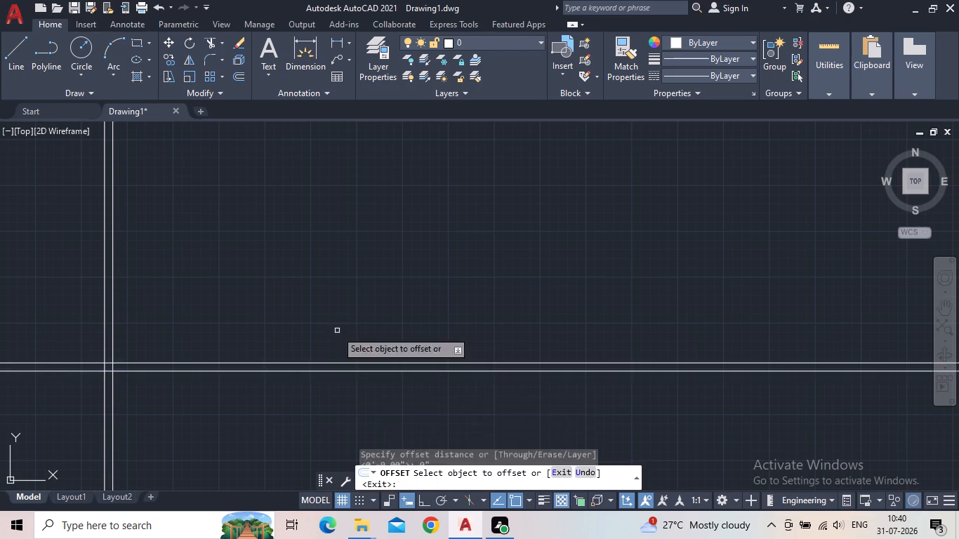
pyautogui.press('Escape')
# Offset the eastern line of the vertical wall pair 1'9" to the east.
pyautogui.middleClick(201, 351)
pyautogui.scroll(1, 201, 352)
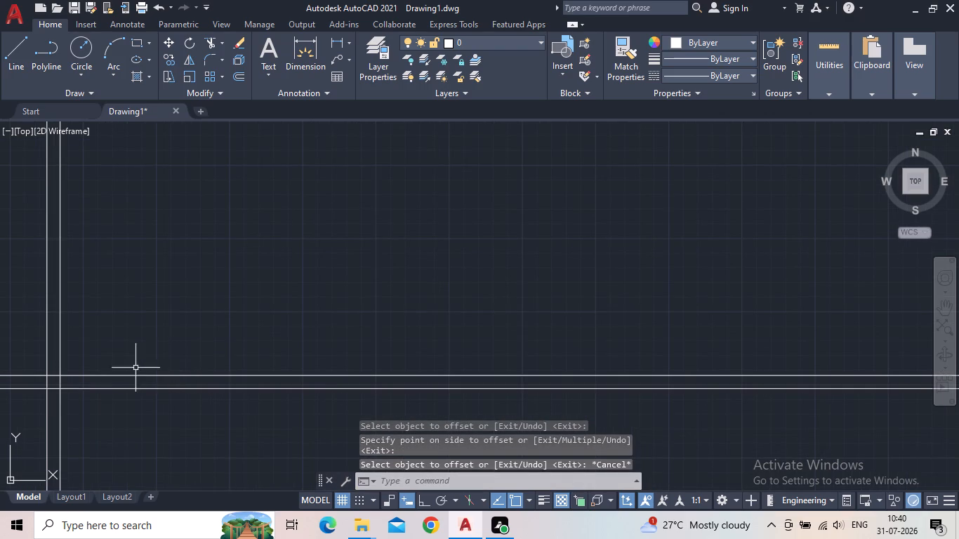
pyautogui.scroll(1, 65, 358)
pyautogui.moveTo(114, 369); pyautogui.dragTo(161, 373, button='middle')
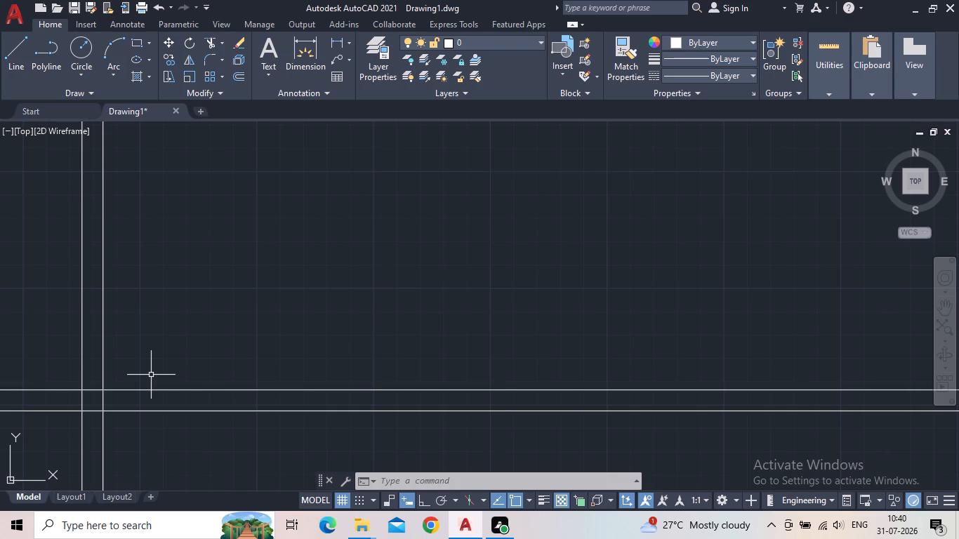
pyautogui.scroll(2, 90, 392)
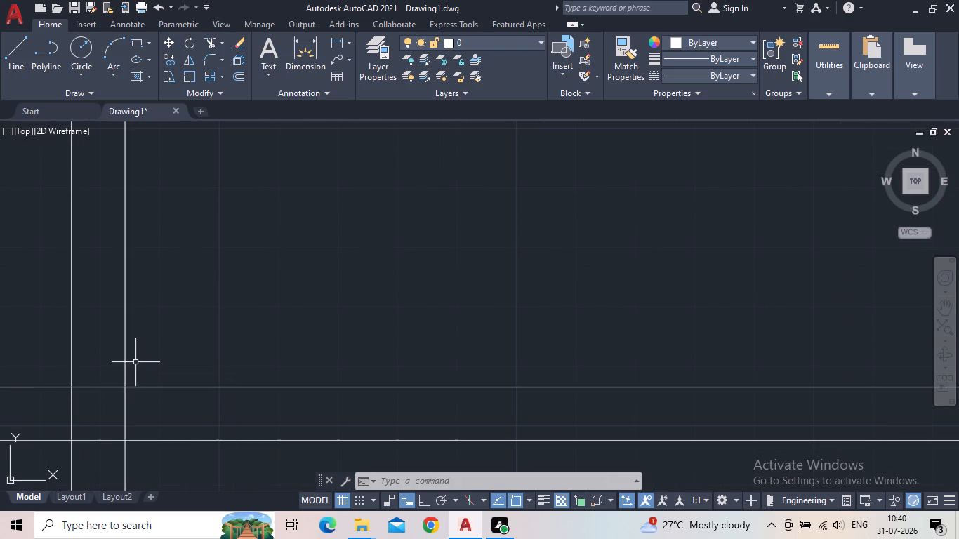
pyautogui.press('o')
pyautogui.press('Return')
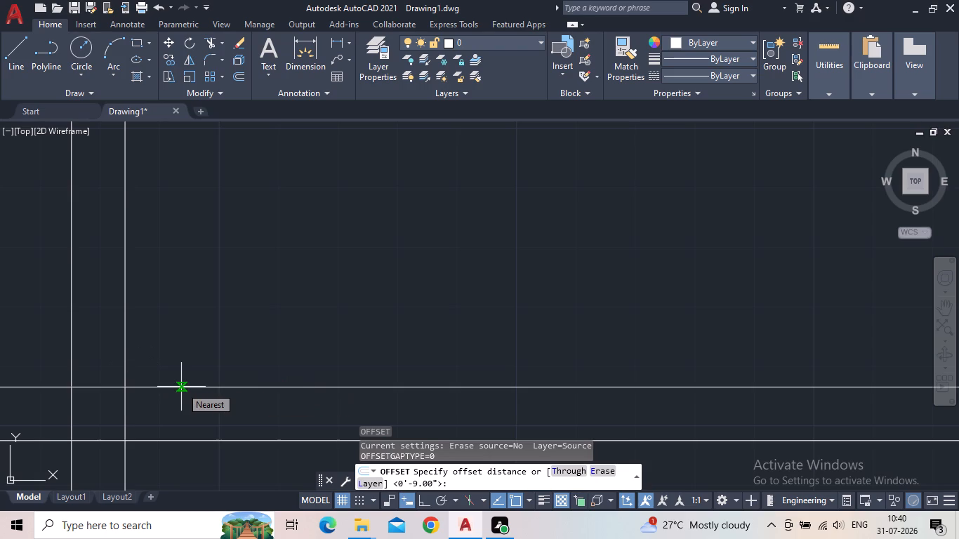
pyautogui.write('1\'9"')
pyautogui.press('Return')
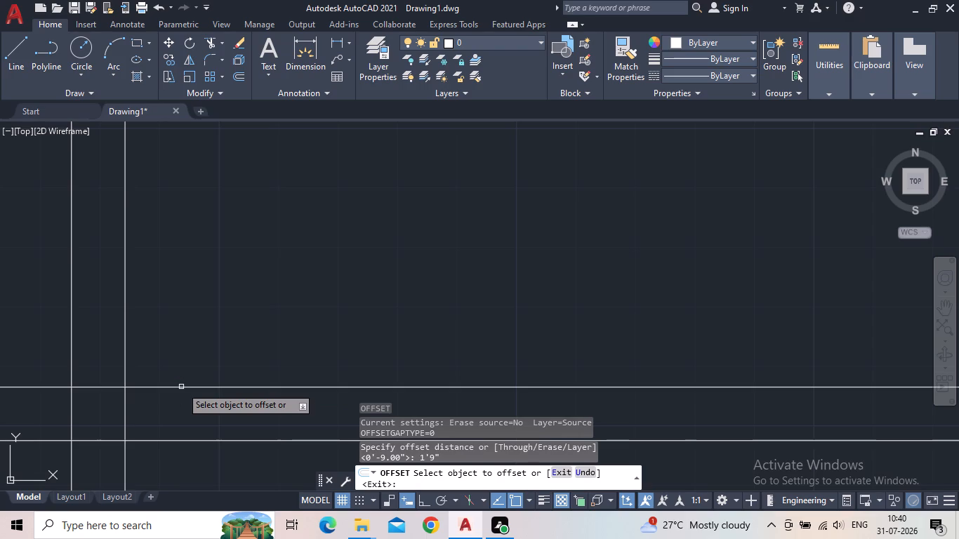
pyautogui.click(125, 349)
pyautogui.click(279, 318)
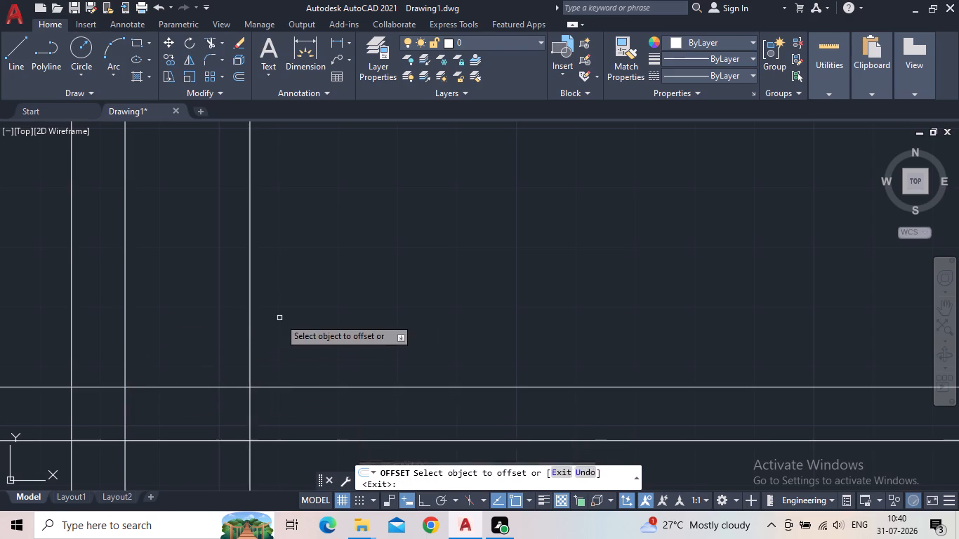
pyautogui.press('Escape')
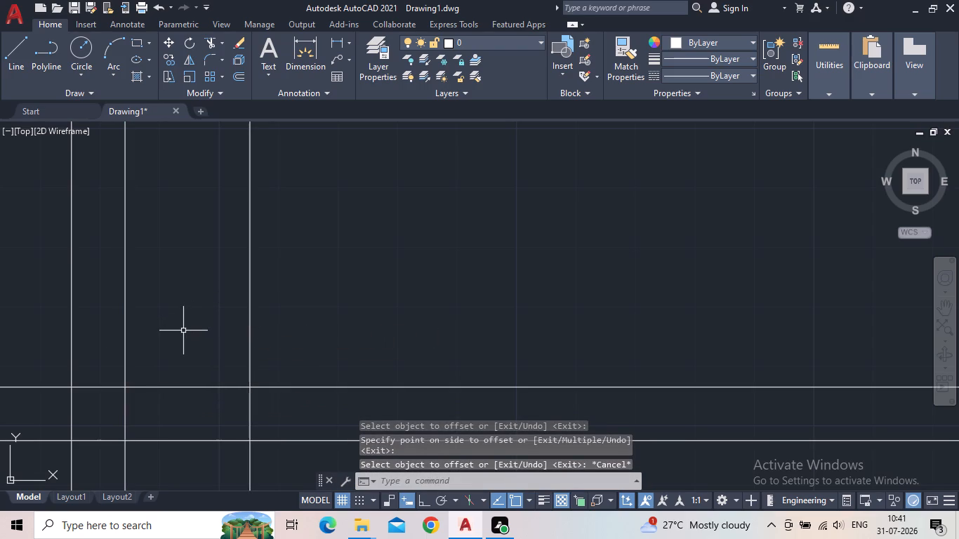
# Offset the easternmost vertical construction line 9" to the east to form the second vertical wall.
pyautogui.moveTo(199, 281); pyautogui.dragTo(191, 318, button='middle')
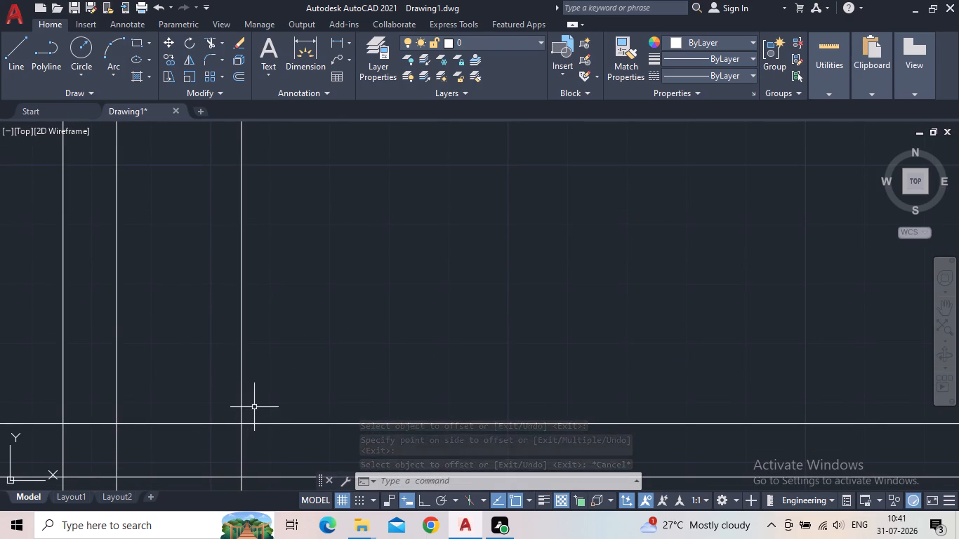
pyautogui.press('o')
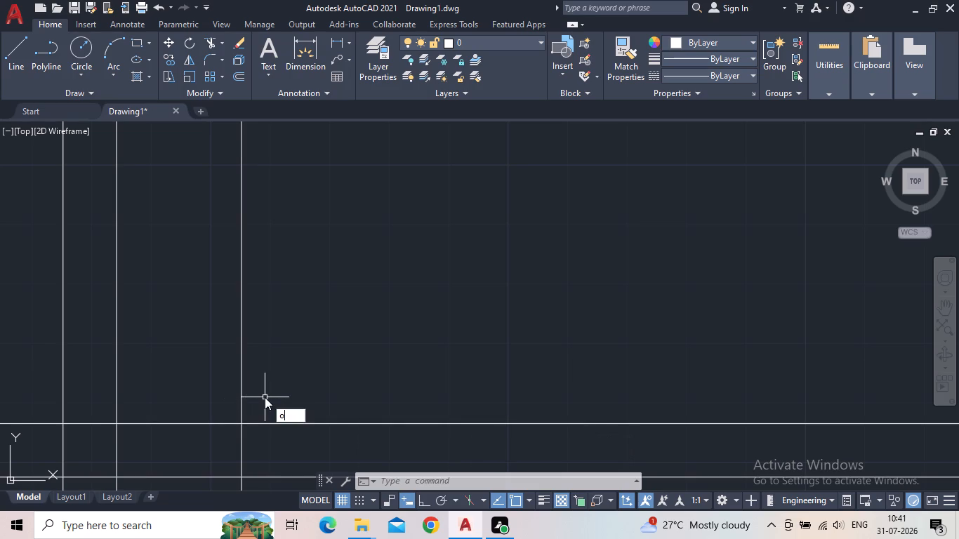
pyautogui.press('Return')
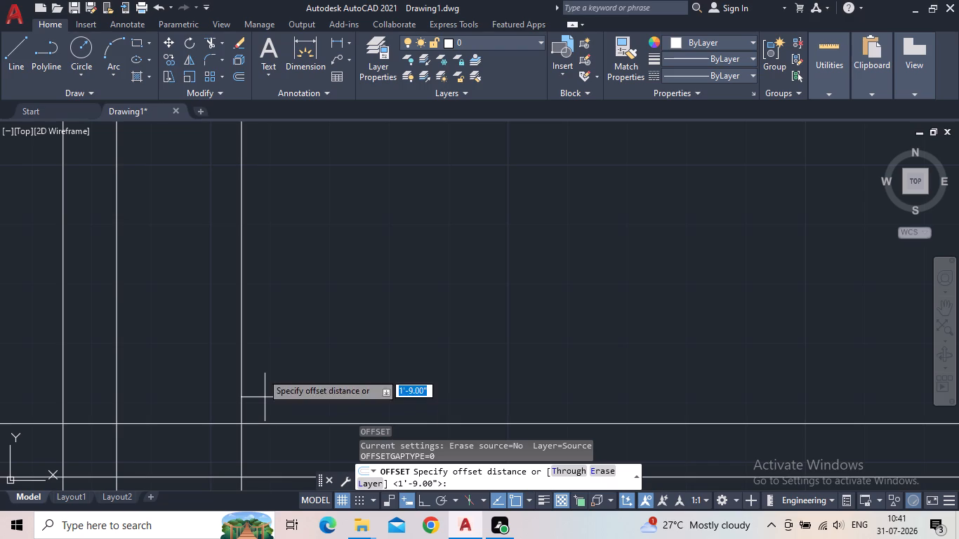
pyautogui.write('9"')
pyautogui.press('Return')
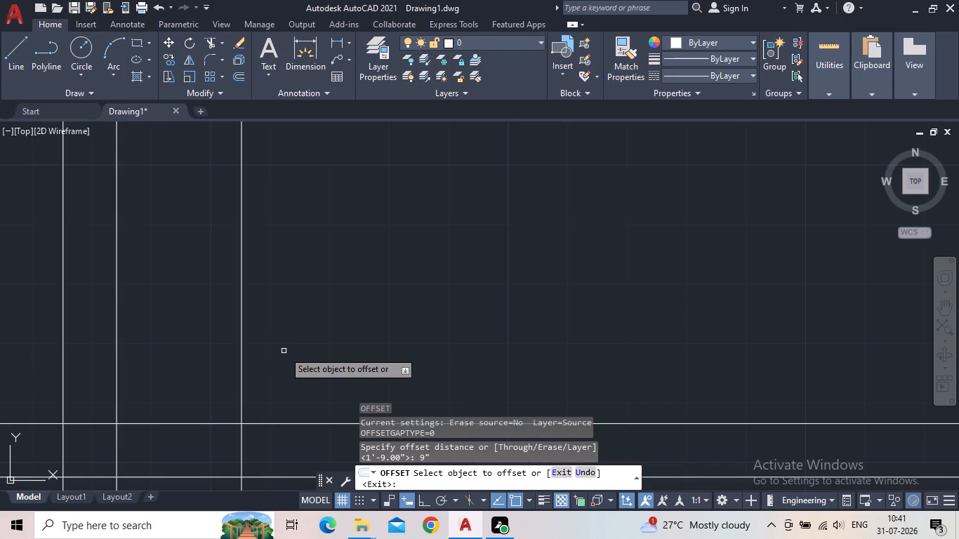
pyautogui.moveTo(241, 359); pyautogui.dragTo(248, 361)
pyautogui.click(305, 345)
pyautogui.press('Escape')
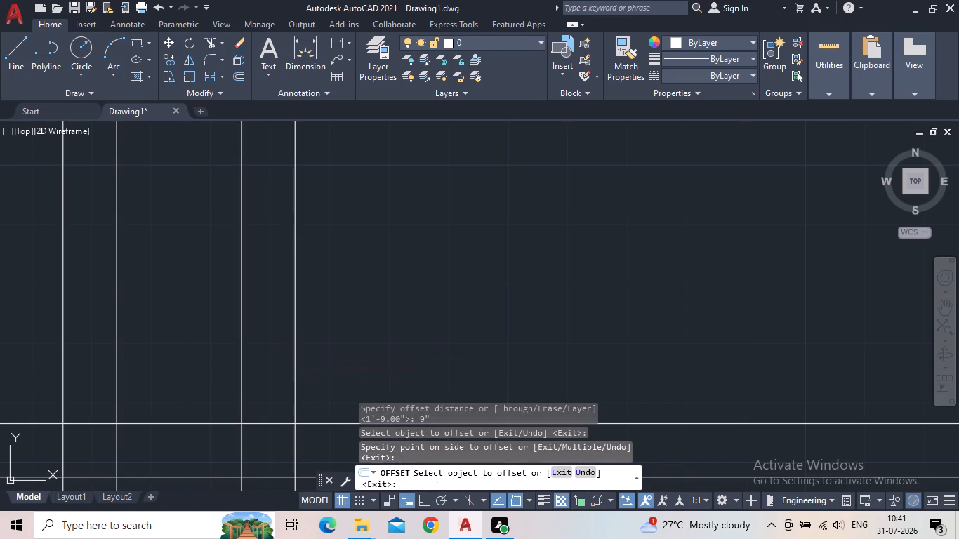
# Offset the east face of the second vertical wall 13'9" to the east.
pyautogui.scroll(-2, 285, 352)
pyautogui.moveTo(282, 357); pyautogui.dragTo(225, 368, button='middle')
pyautogui.scroll(1, 279, 359)
pyautogui.scroll(-1, 225, 367)
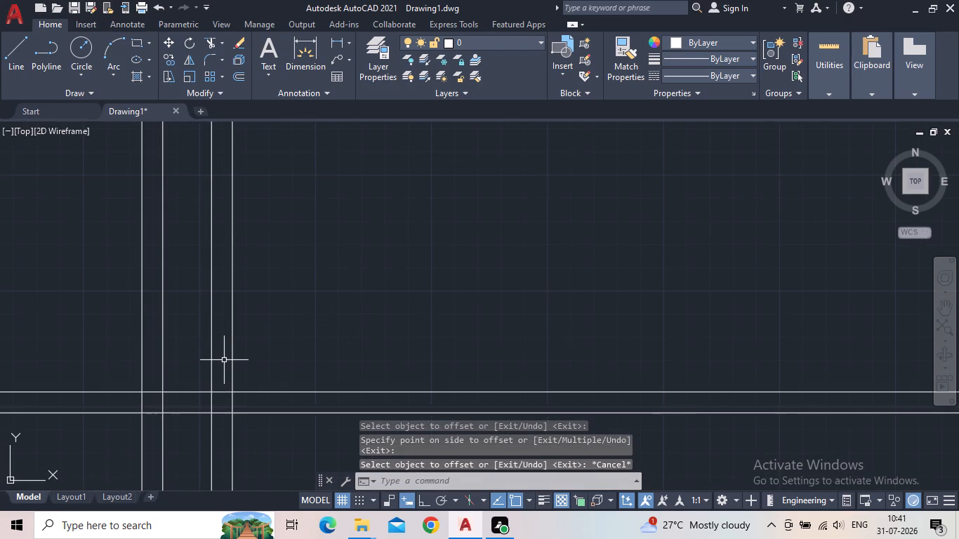
pyautogui.moveTo(221, 364); pyautogui.dragTo(206, 385, button='middle')
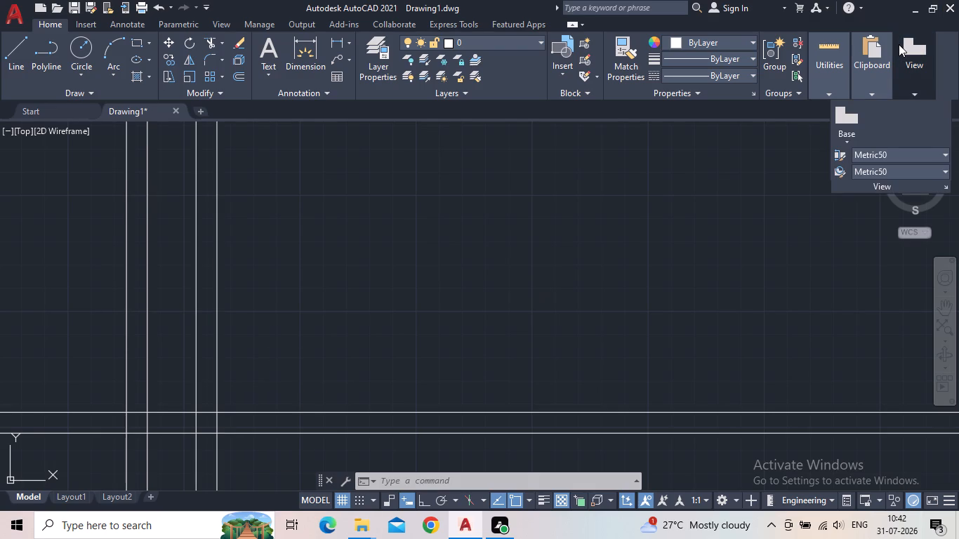
pyautogui.press('o')
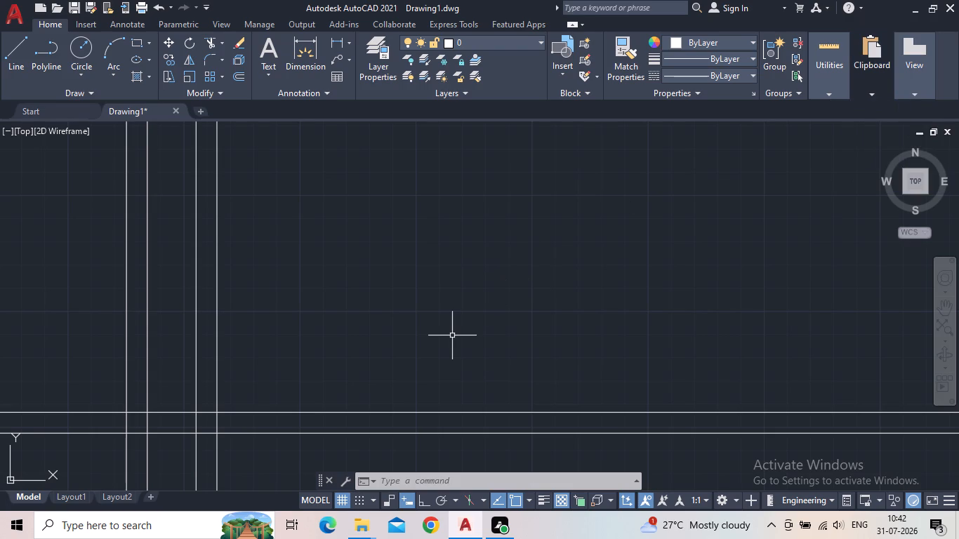
pyautogui.press('o')
pyautogui.press('Return')
pyautogui.press('1')
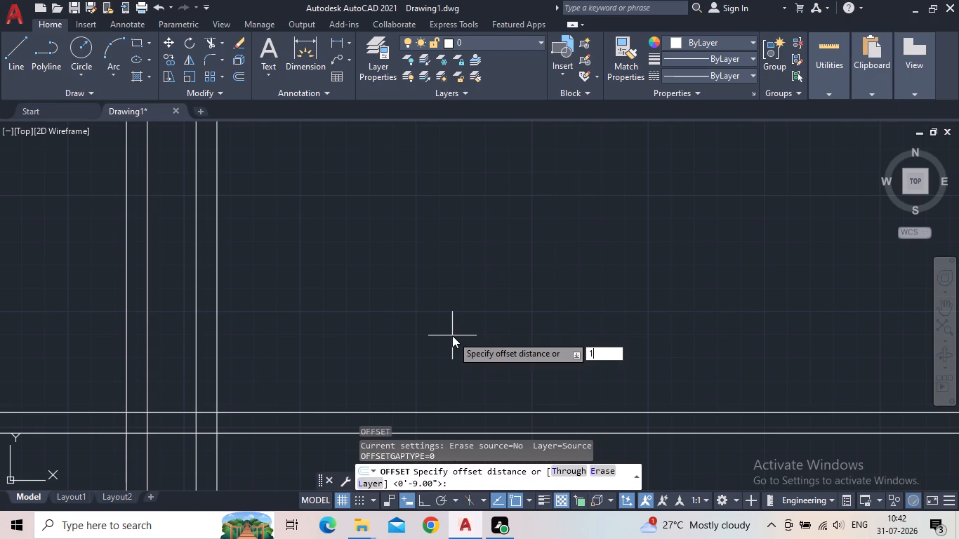
pyautogui.press('3')
pyautogui.press("'")
pyautogui.write('9"')
pyautogui.press('Return')
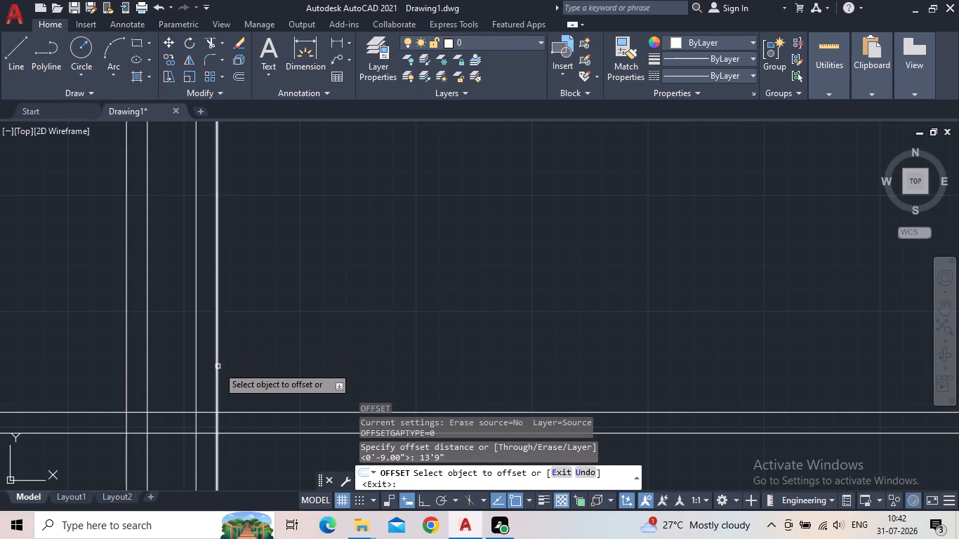
pyautogui.moveTo(218, 366); pyautogui.dragTo(249, 366)
pyautogui.click(395, 359)
pyautogui.press('Escape')
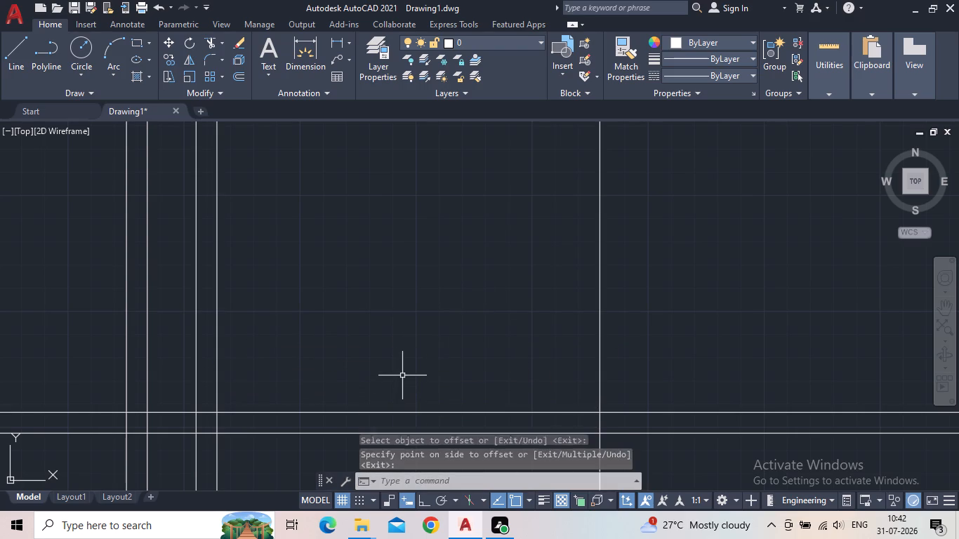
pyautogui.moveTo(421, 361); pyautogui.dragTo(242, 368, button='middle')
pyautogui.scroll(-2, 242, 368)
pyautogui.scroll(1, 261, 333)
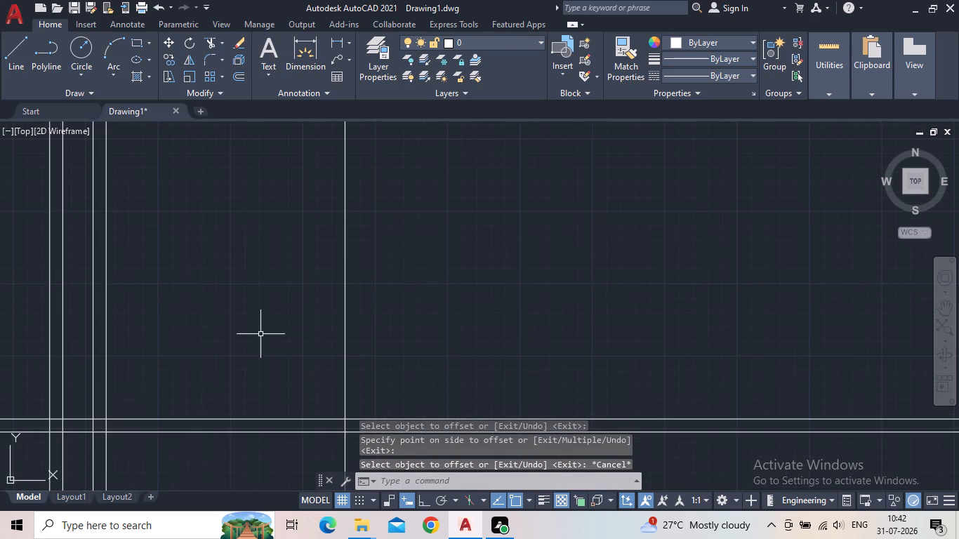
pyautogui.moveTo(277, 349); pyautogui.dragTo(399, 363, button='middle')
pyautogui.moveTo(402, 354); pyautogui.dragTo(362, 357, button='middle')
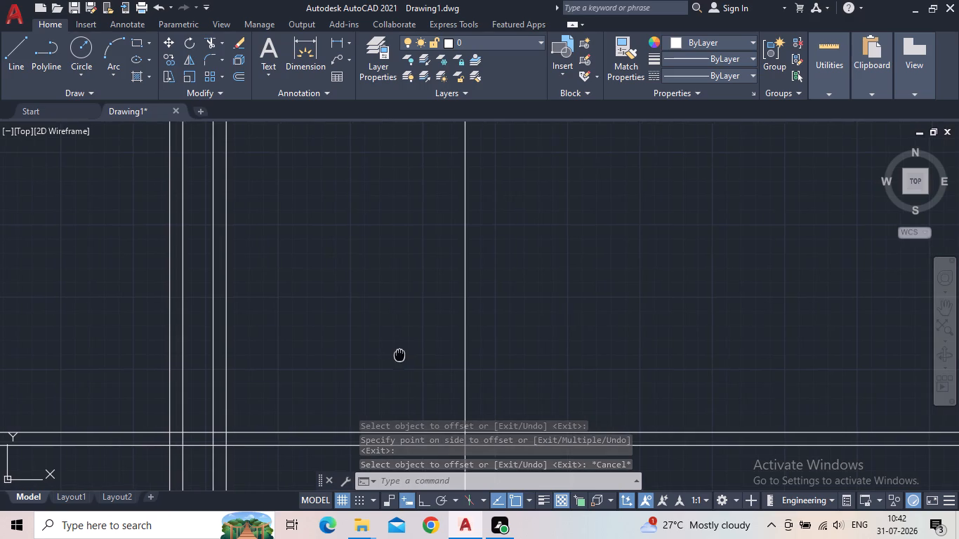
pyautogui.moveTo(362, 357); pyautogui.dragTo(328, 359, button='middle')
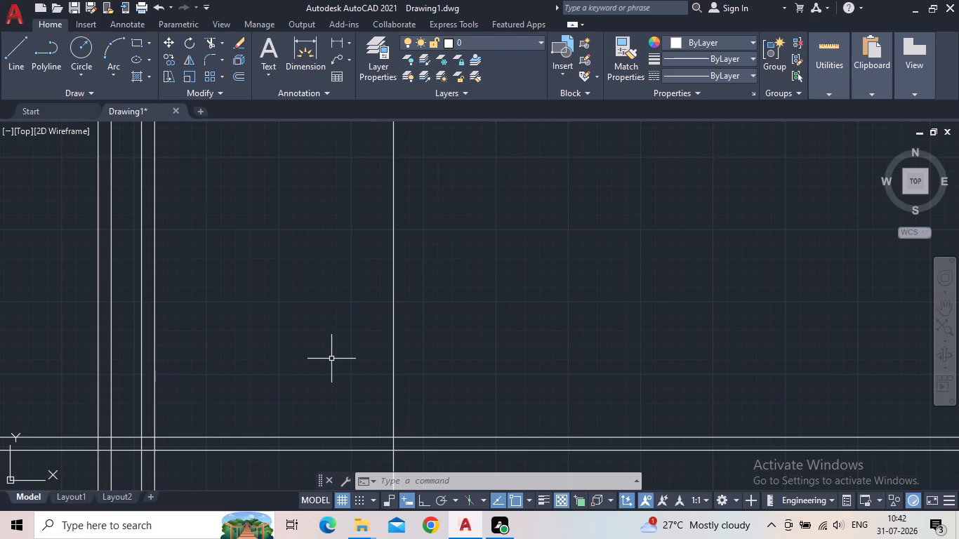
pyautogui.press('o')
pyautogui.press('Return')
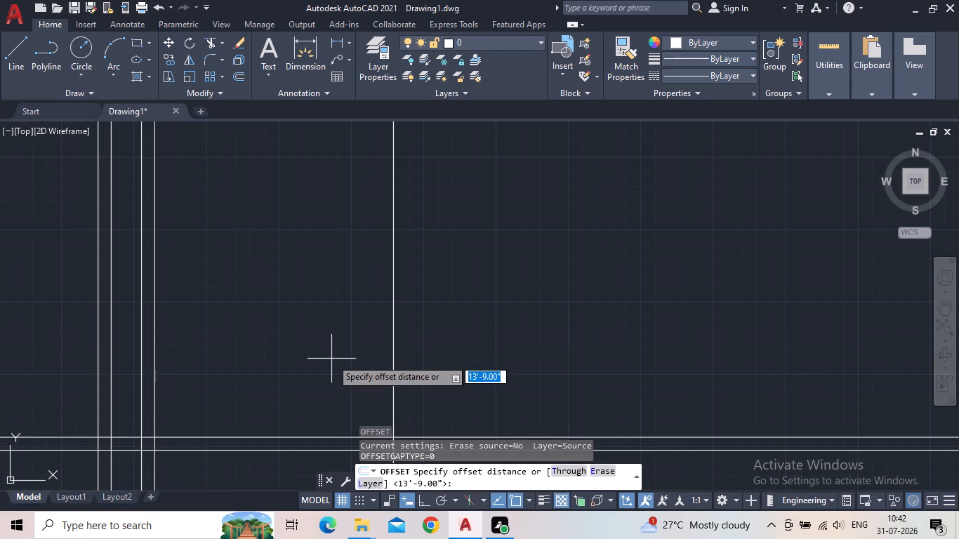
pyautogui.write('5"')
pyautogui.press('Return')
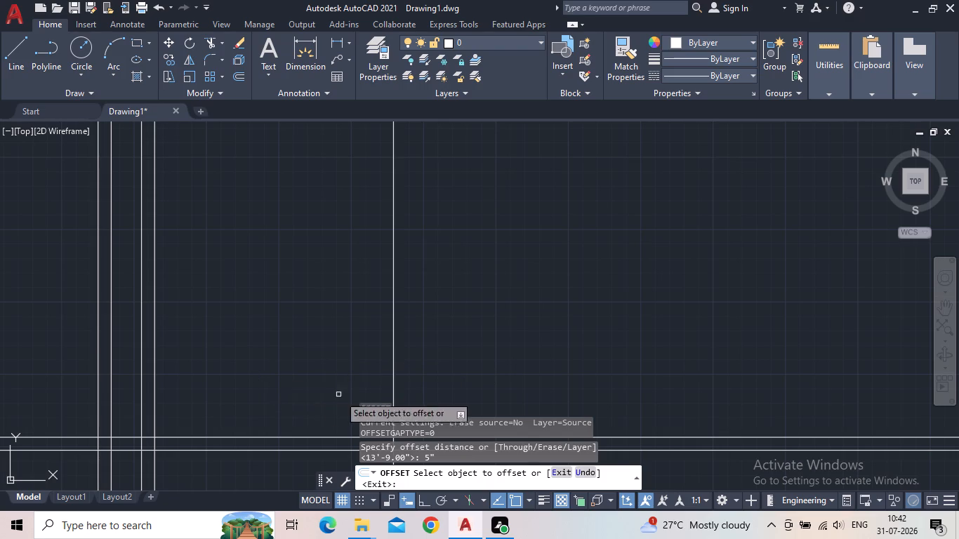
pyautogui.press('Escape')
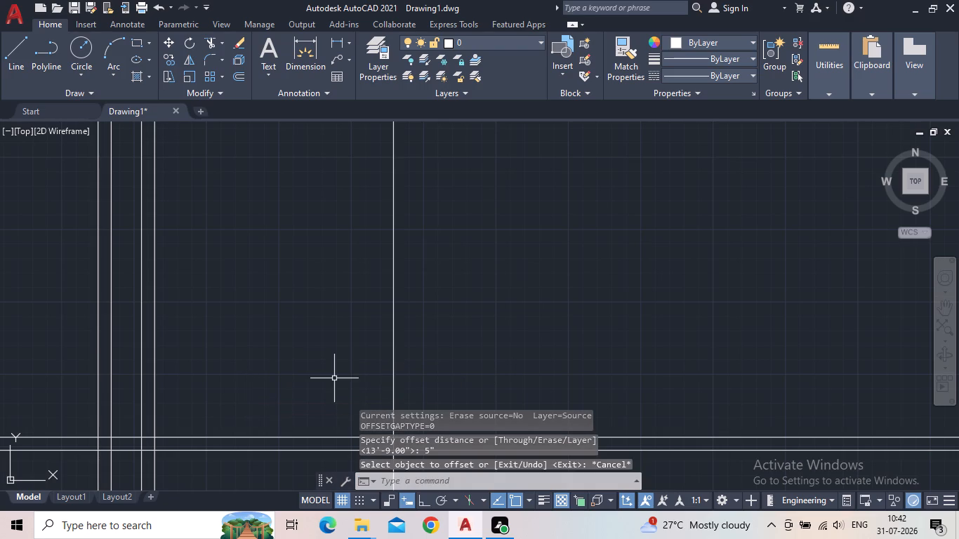
# Offset the easternmost vertical construction line 9" to the east to form the third vertical wall.
pyautogui.press('o')
pyautogui.press('Return')
pyautogui.write('9"')
pyautogui.press('Return')
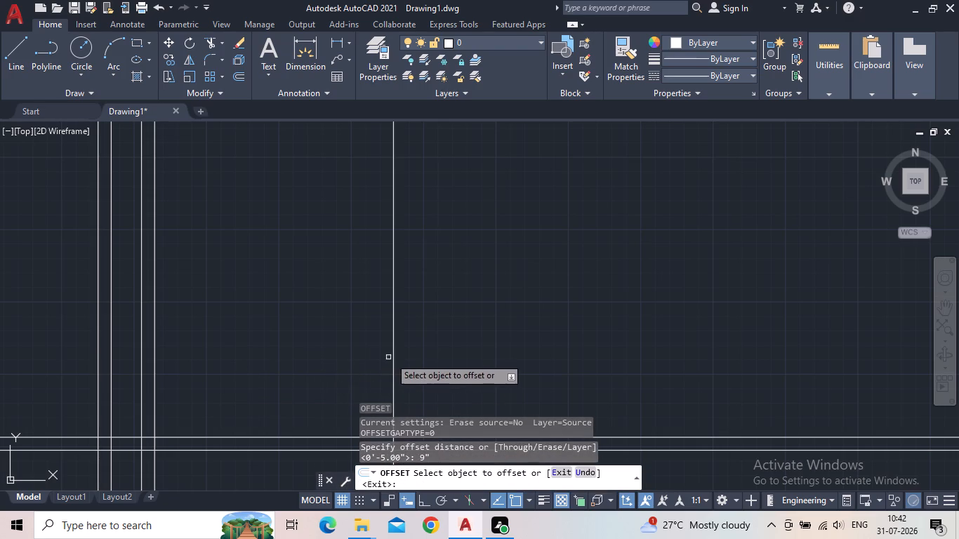
pyautogui.click(394, 356)
pyautogui.click(484, 349)
pyautogui.press('Escape')
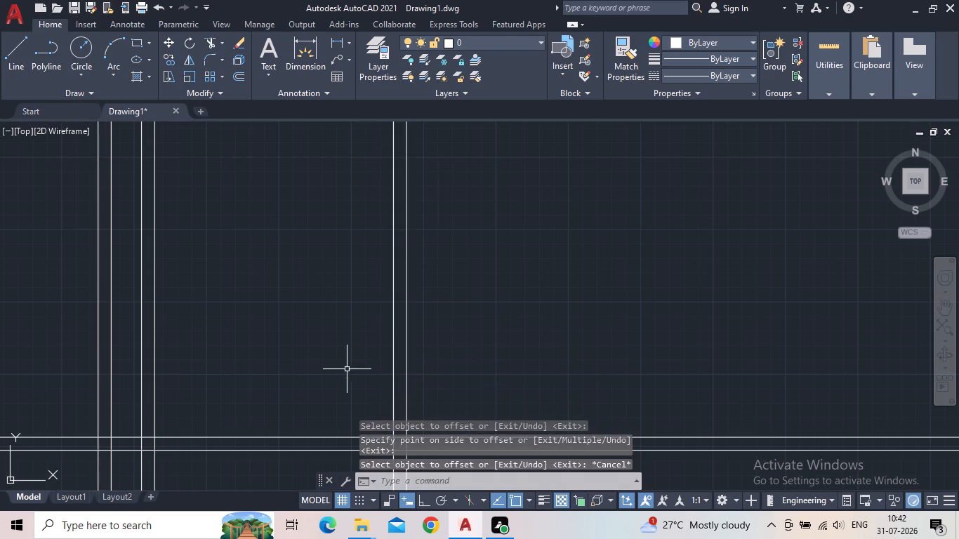
pyautogui.moveTo(290, 393); pyautogui.dragTo(312, 376, button='middle')
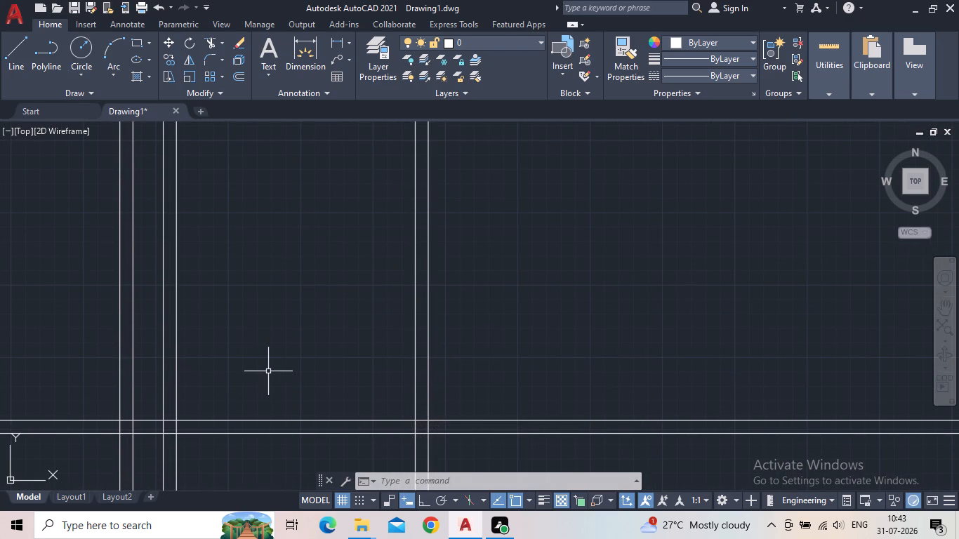
# Offset the upper line of the horizontal wall pair 12' to the north.
pyautogui.press('o')
pyautogui.press('Return')
pyautogui.write("12'")
pyautogui.press('Return')
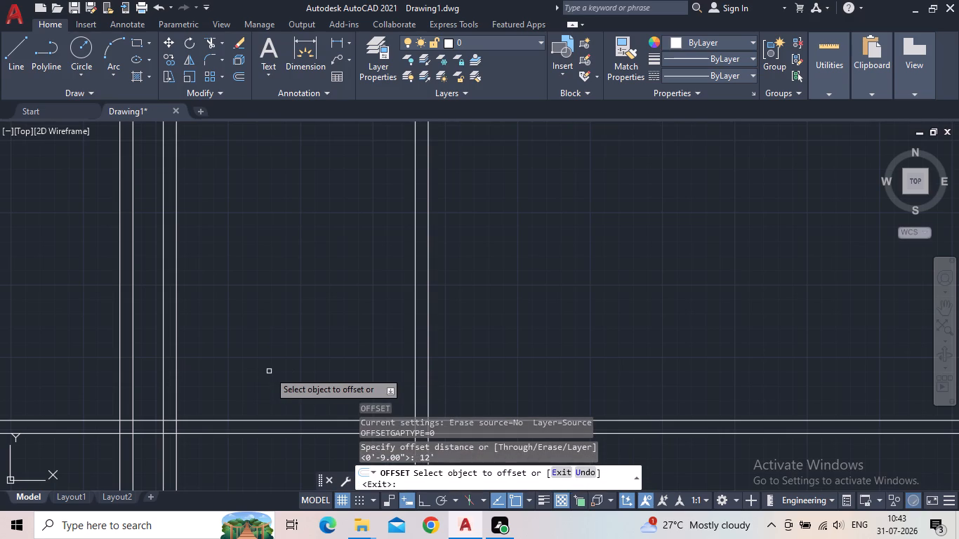
pyautogui.click(273, 421)
pyautogui.click(303, 229)
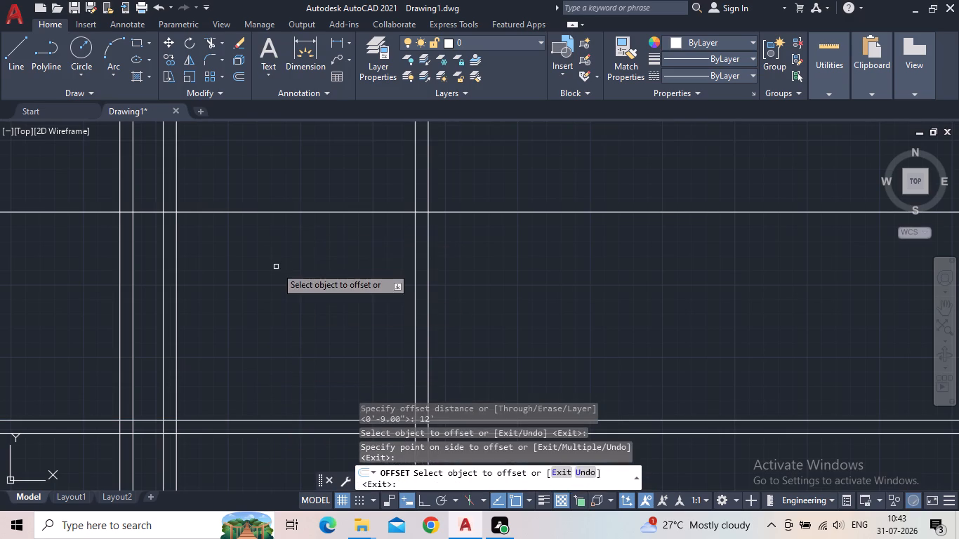
pyautogui.press('Escape')
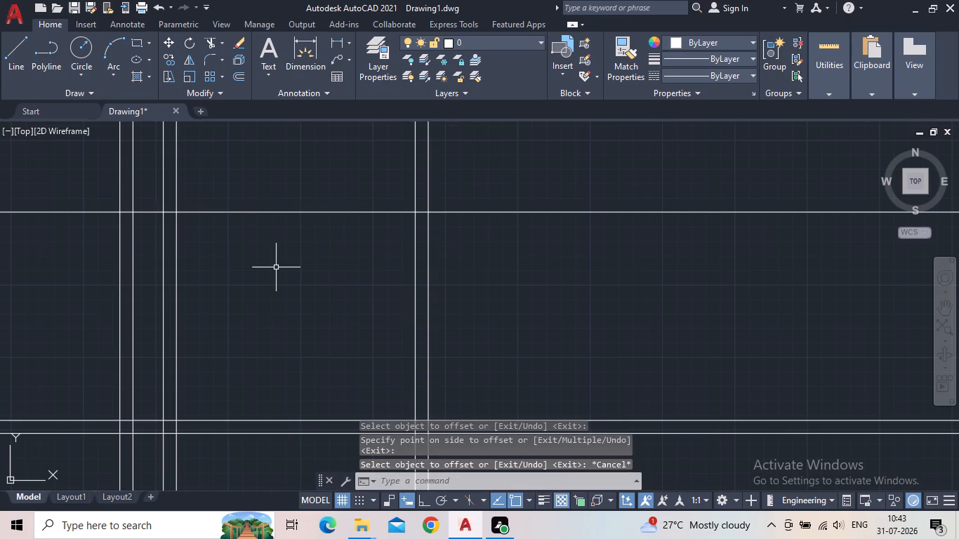
# Offset the northernmost horizontal construction line 5" to the north to form a thin horizontal partition wall.
pyautogui.press('o')
pyautogui.press('Return')
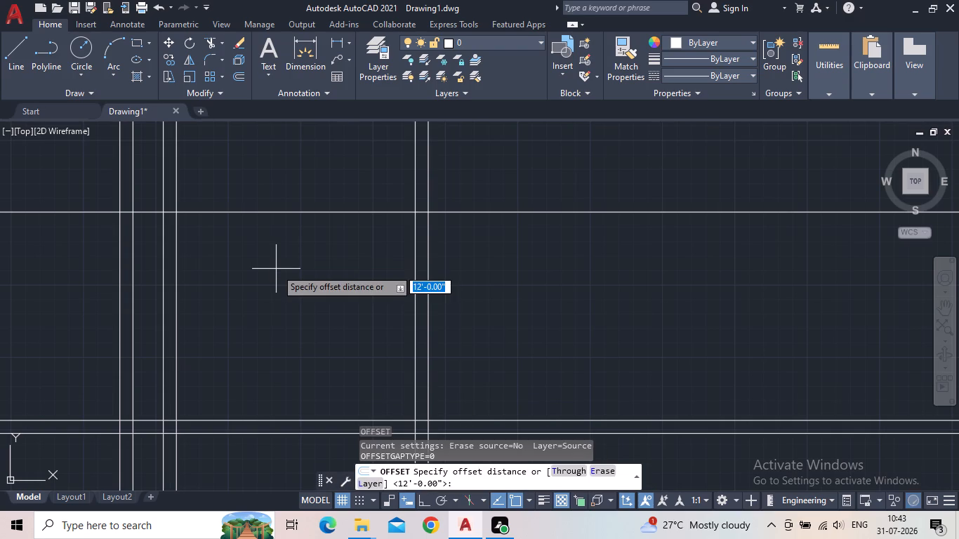
pyautogui.write('5"')
pyautogui.press('Return')
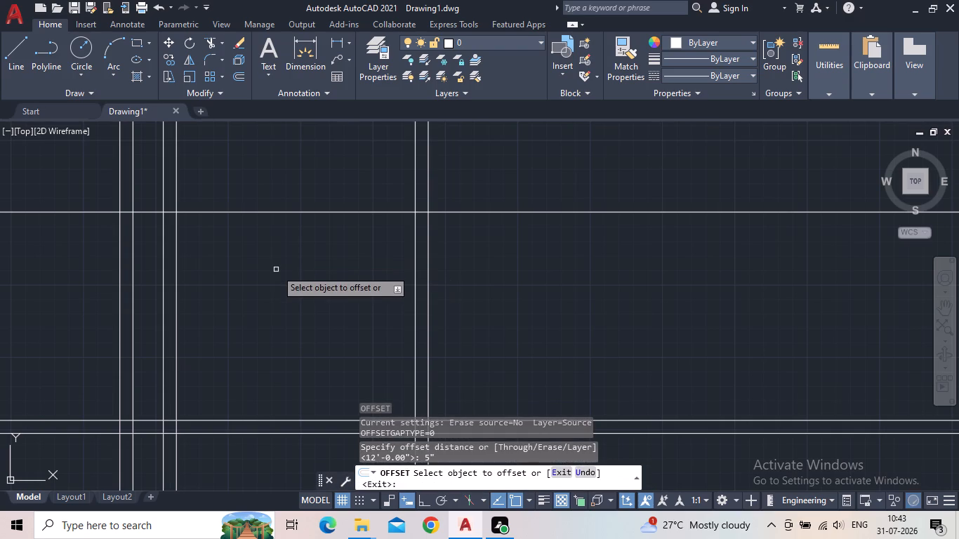
pyautogui.click(288, 211)
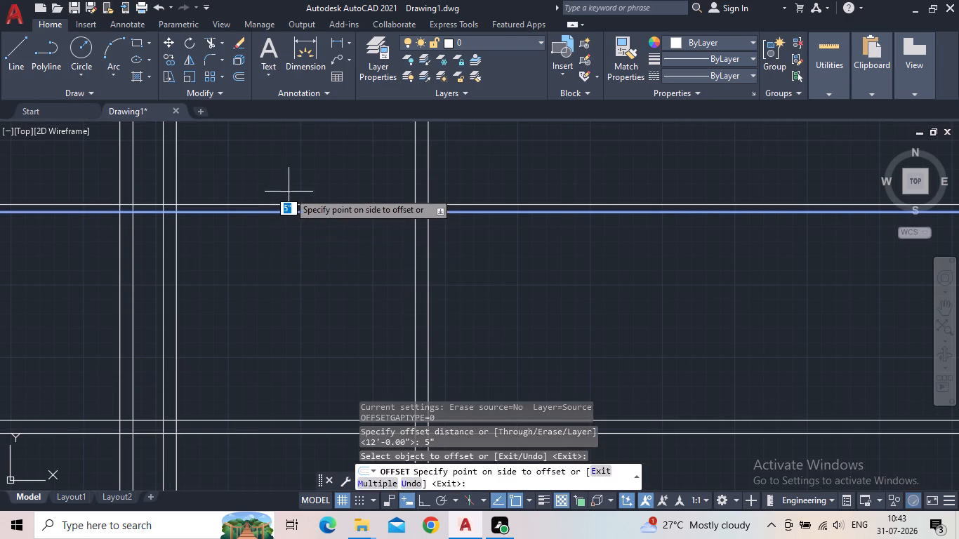
pyautogui.click(292, 183)
pyautogui.press('Escape')
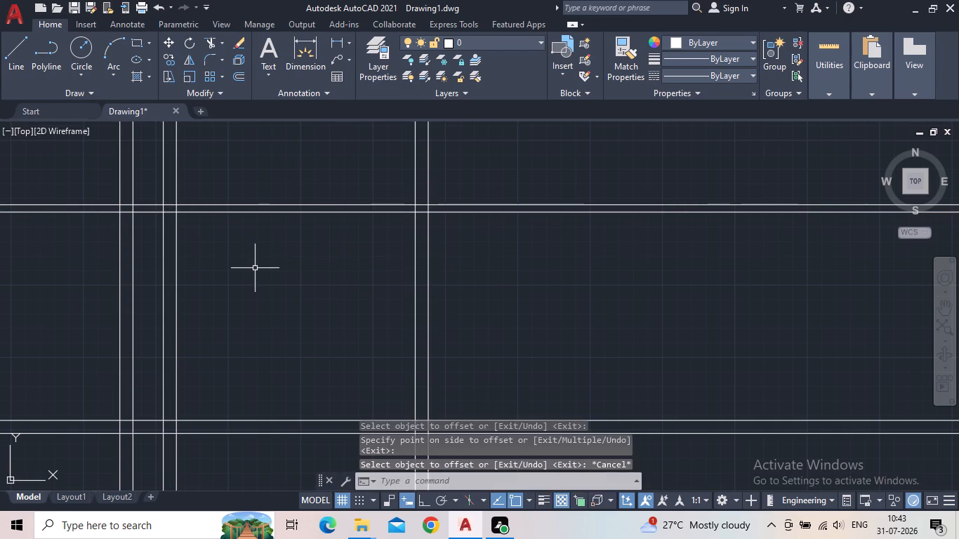
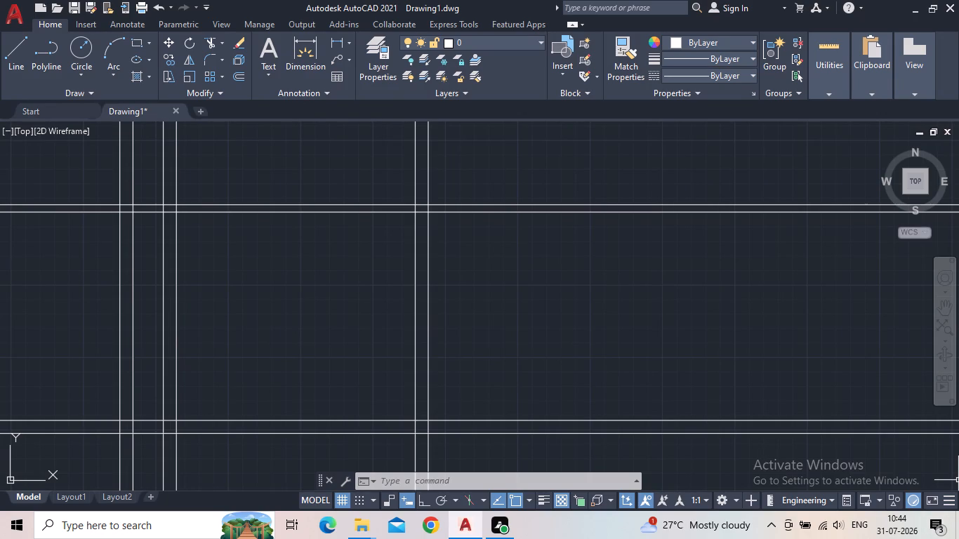
# Trim the second vertical wall's two lines and the 9" horizontal wall's upper line where the walls cross, opening the junction.
pyautogui.scroll(-2, 630, 279)
pyautogui.scroll(3, 546, 281)
pyautogui.moveTo(555, 291); pyautogui.dragTo(546, 336, button='middle')
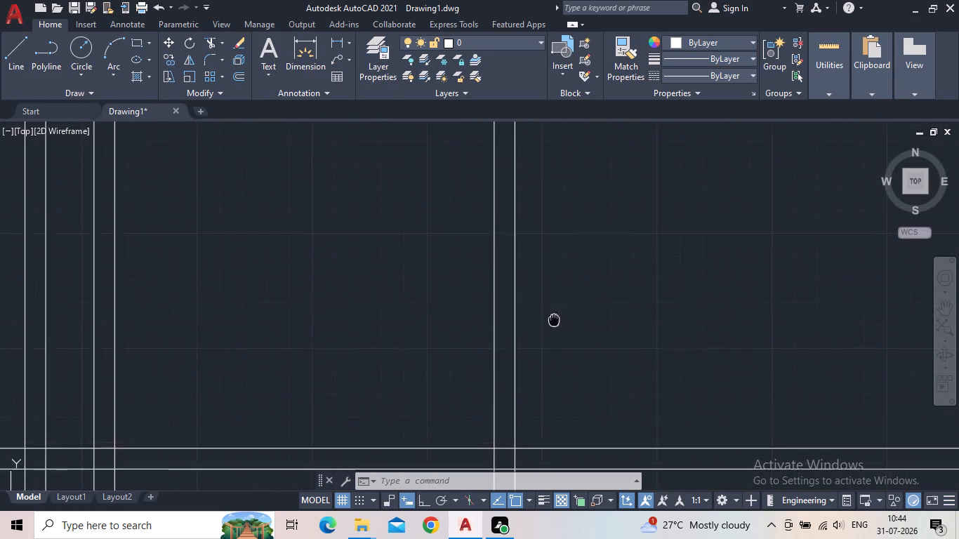
pyautogui.moveTo(546, 336); pyautogui.dragTo(521, 385, button='middle')
pyautogui.scroll(-1, 519, 390)
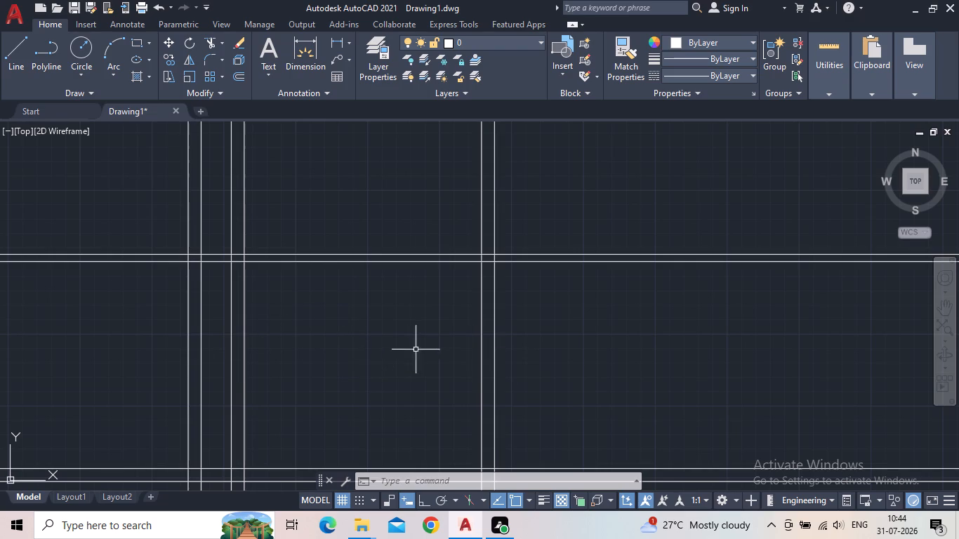
pyautogui.moveTo(297, 295); pyautogui.dragTo(435, 232, button='middle')
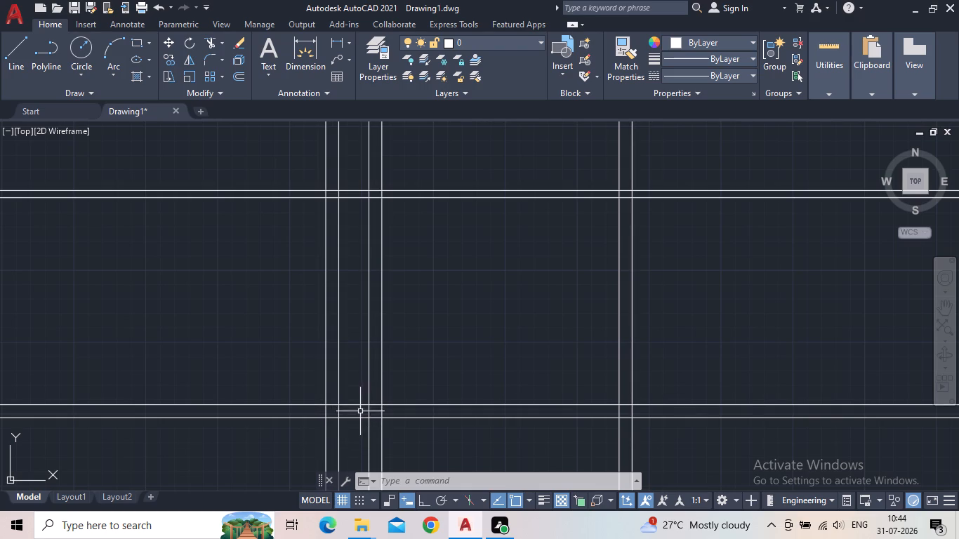
pyautogui.scroll(2, 360, 411)
pyautogui.press('r')
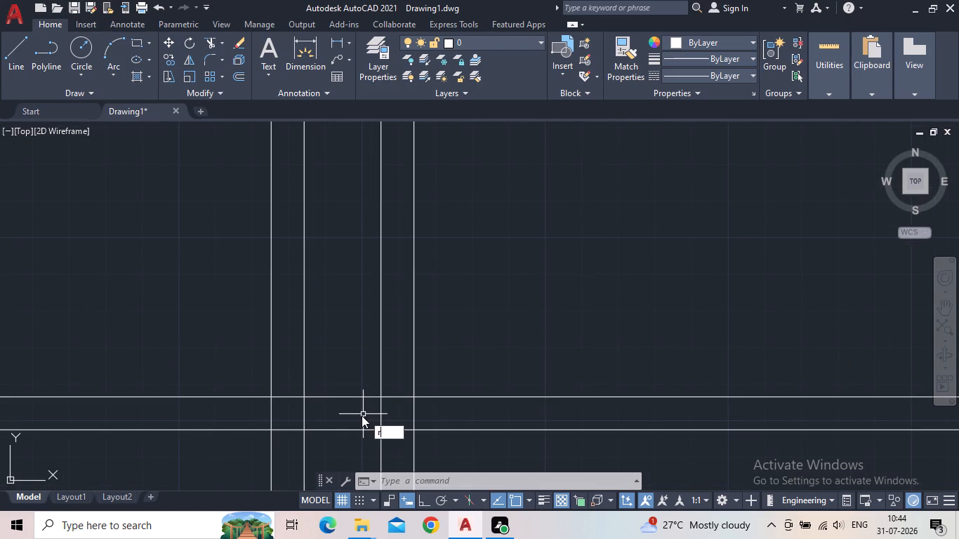
pyautogui.press('BackSpace')
pyautogui.write('tr')
pyautogui.press('Return')
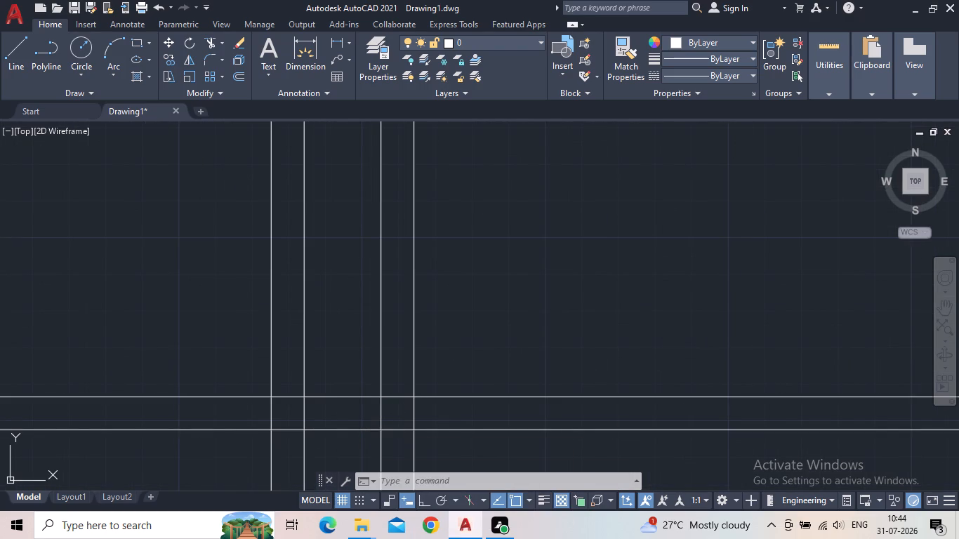
pyautogui.click(386, 413)
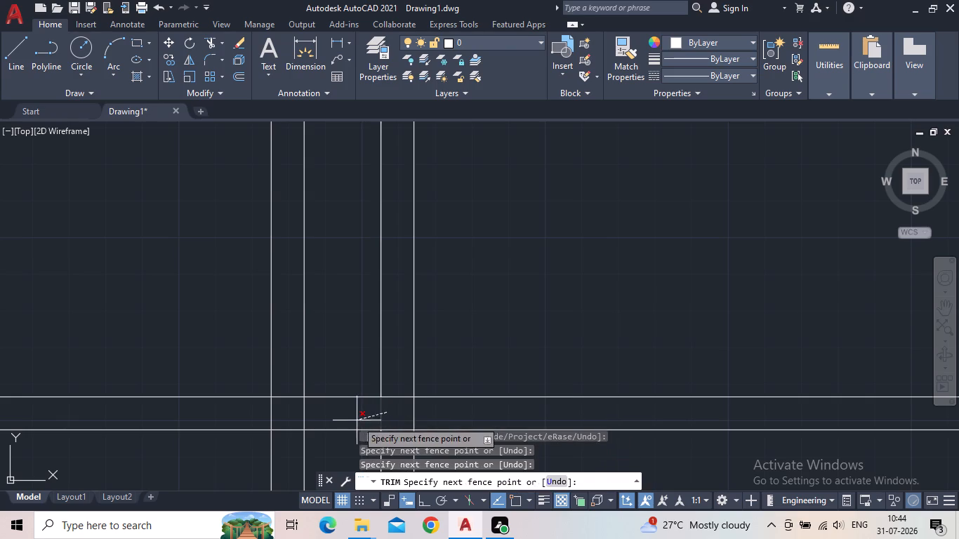
pyautogui.click(355, 420)
pyautogui.click(430, 415)
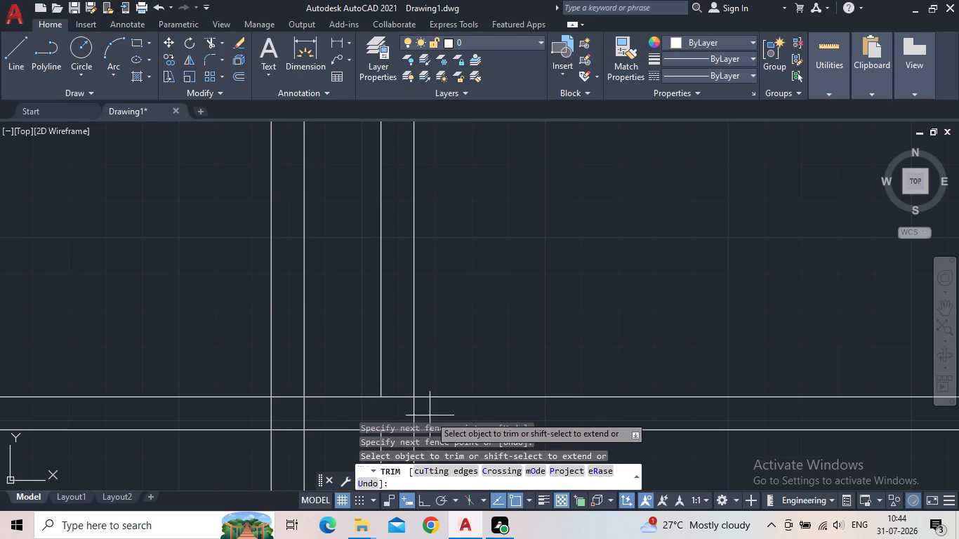
pyautogui.click(398, 414)
pyautogui.click(396, 402)
pyautogui.click(395, 378)
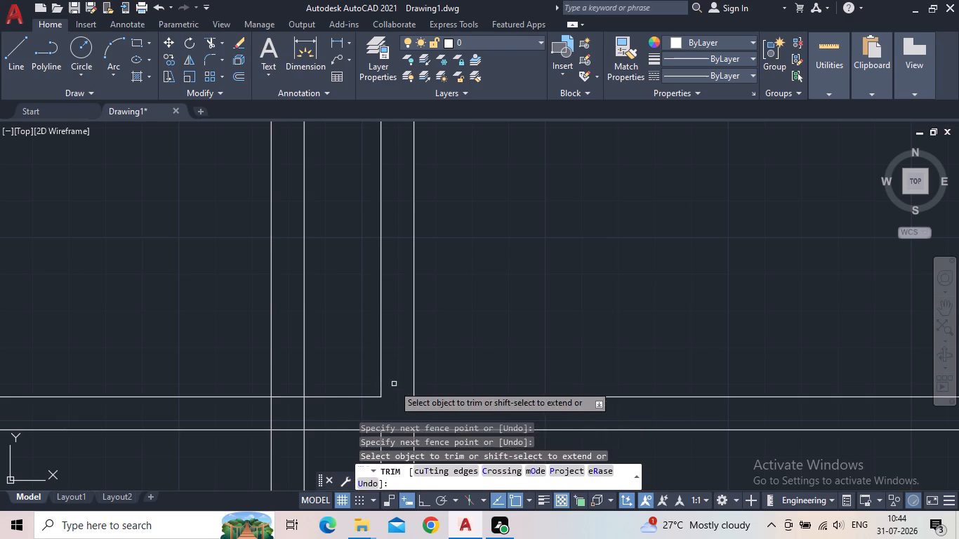
pyautogui.press('Escape')
# Trim away both lines of the second vertical wall south of the 9" horizontal wall.
pyautogui.scroll(-1, 436, 413)
pyautogui.moveTo(444, 411); pyautogui.dragTo(394, 267, button='middle')
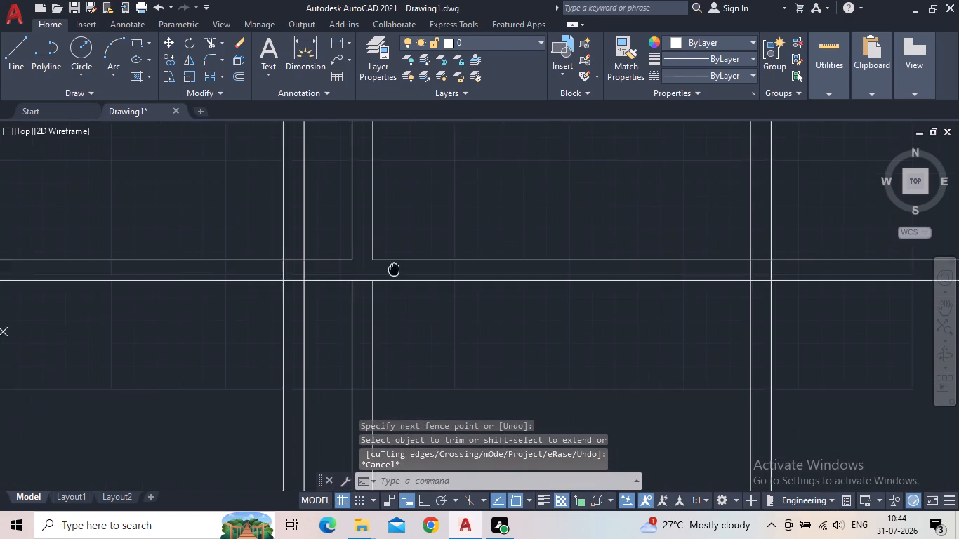
pyautogui.moveTo(394, 267); pyautogui.dragTo(392, 260, button='middle')
pyautogui.scroll(-1, 391, 264)
pyautogui.scroll(1, 398, 302)
pyautogui.press('t')
pyautogui.press('r')
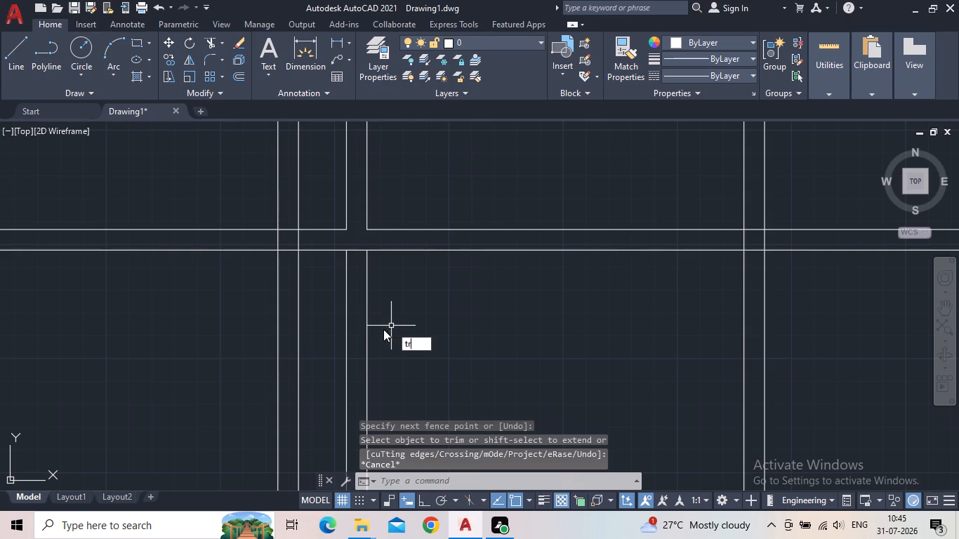
pyautogui.press('Return')
pyautogui.click(421, 344)
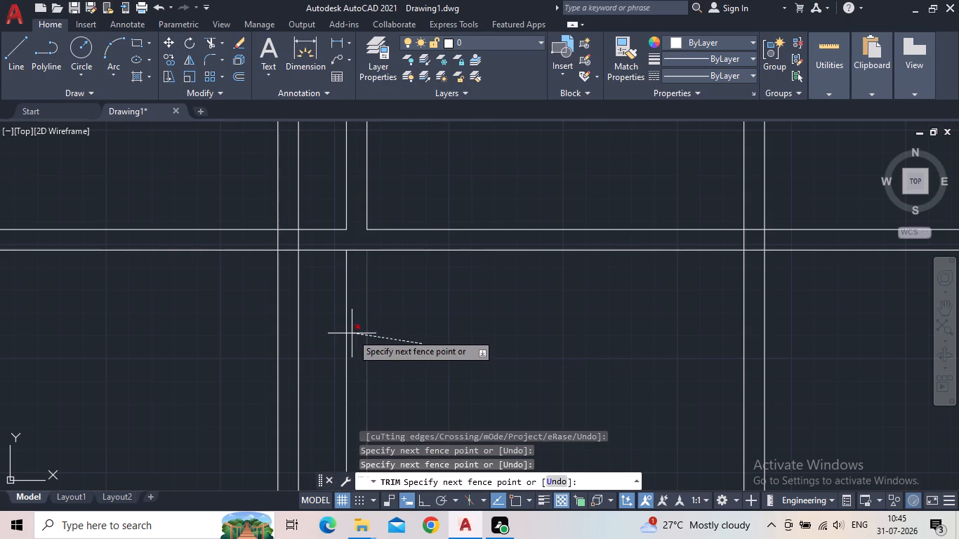
pyautogui.click(332, 332)
pyautogui.moveTo(411, 311); pyautogui.dragTo(369, 448, button='middle')
pyautogui.scroll(-1, 369, 448)
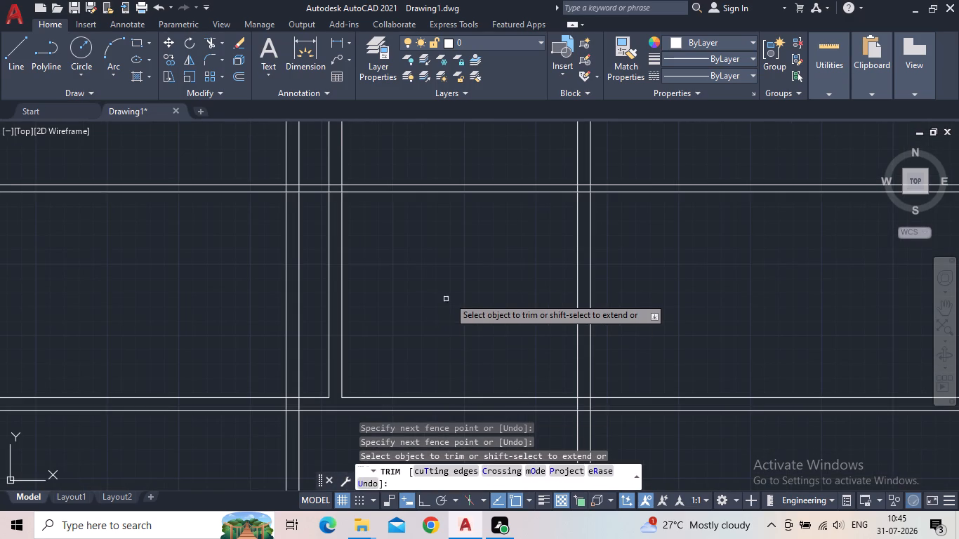
pyautogui.press('Escape')
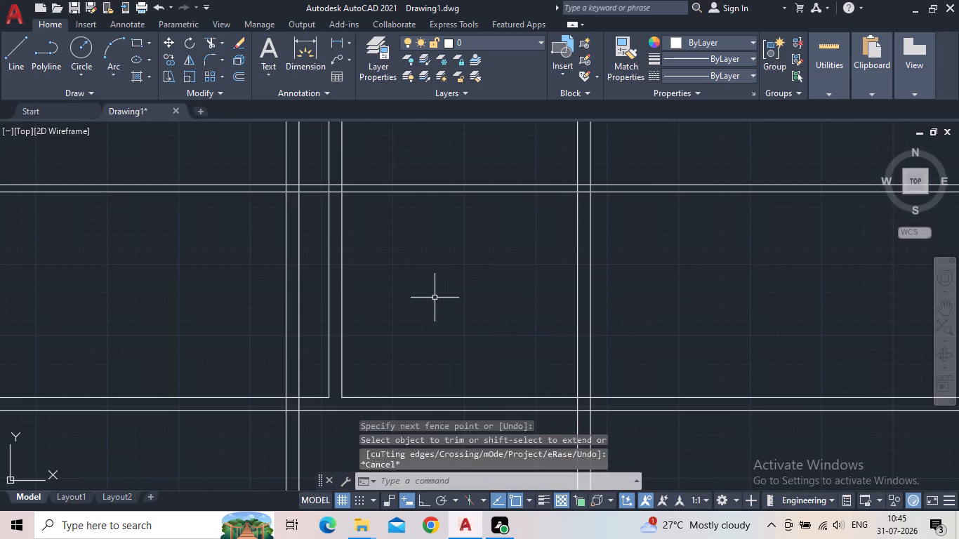
# Offset the west face of the third vertical wall 14'3" to the east.
pyautogui.moveTo(460, 293); pyautogui.dragTo(338, 308, button='middle')
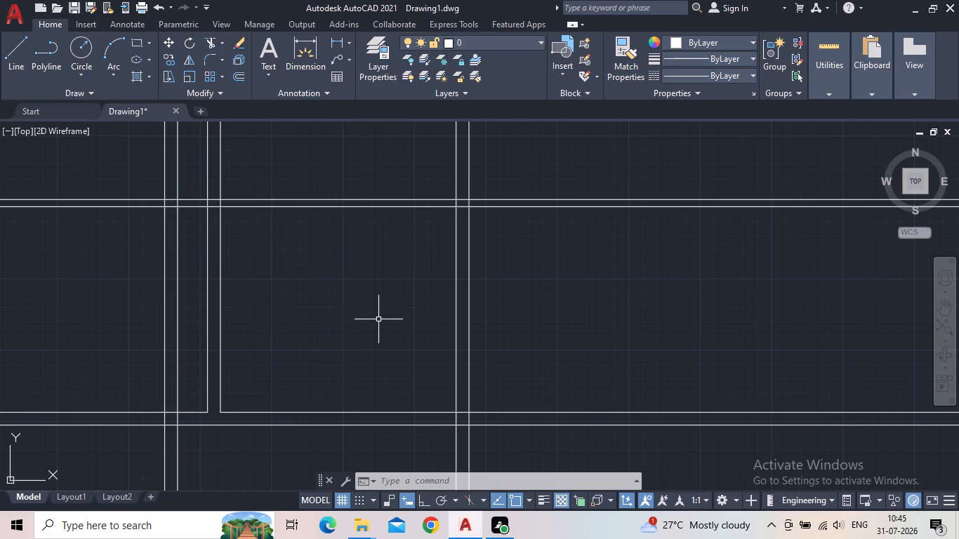
pyautogui.press('o')
pyautogui.press('Return')
pyautogui.press('1')
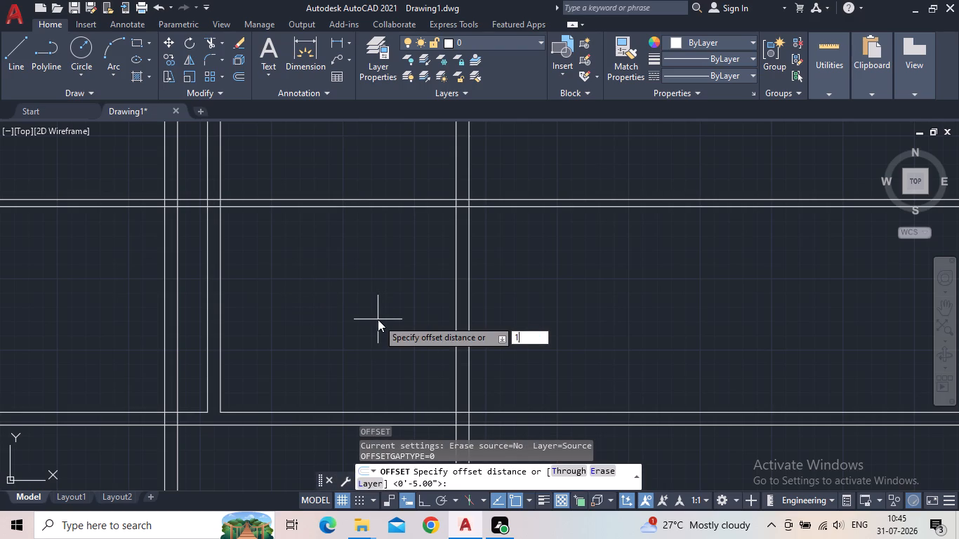
pyautogui.press('4')
pyautogui.write('\'3"')
pyautogui.press('Return')
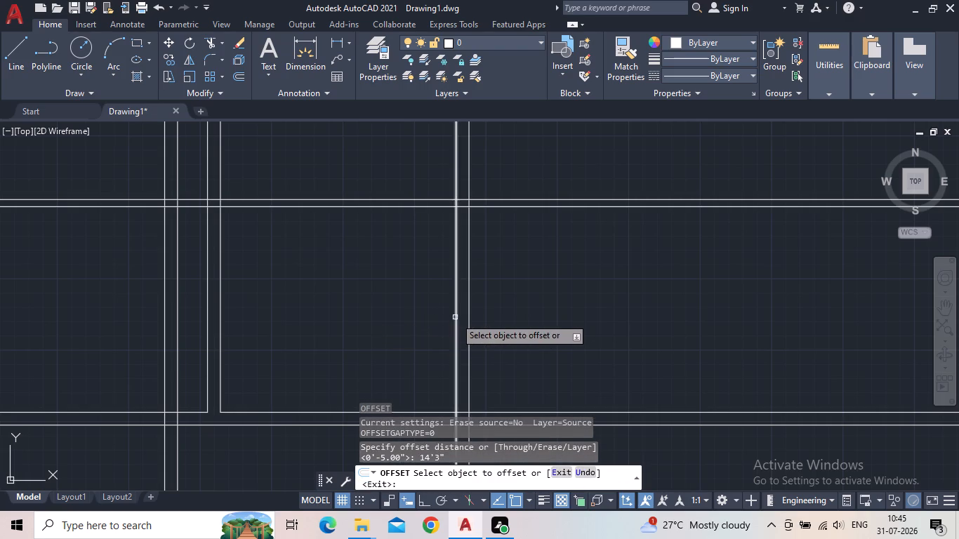
pyautogui.click(456, 318)
pyautogui.click(730, 289)
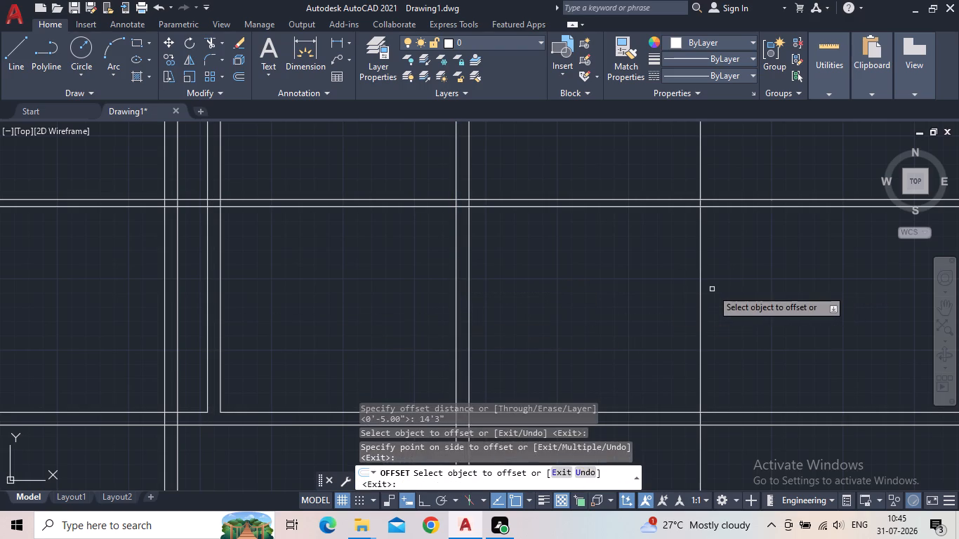
pyautogui.press('Escape')
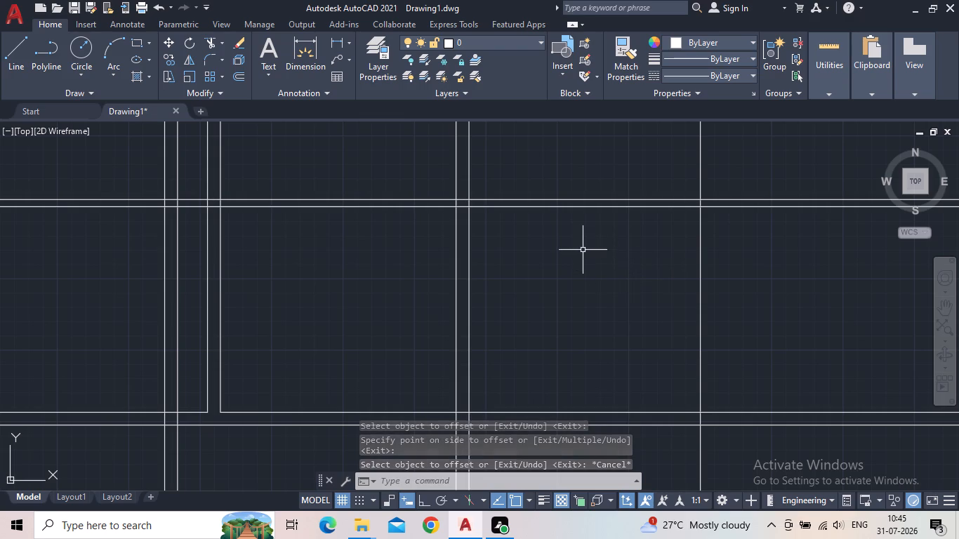
# Offset the lower line of the 5" horizontal partition 4'4.5" to the south.
pyautogui.moveTo(587, 238); pyautogui.dragTo(576, 291, button='middle')
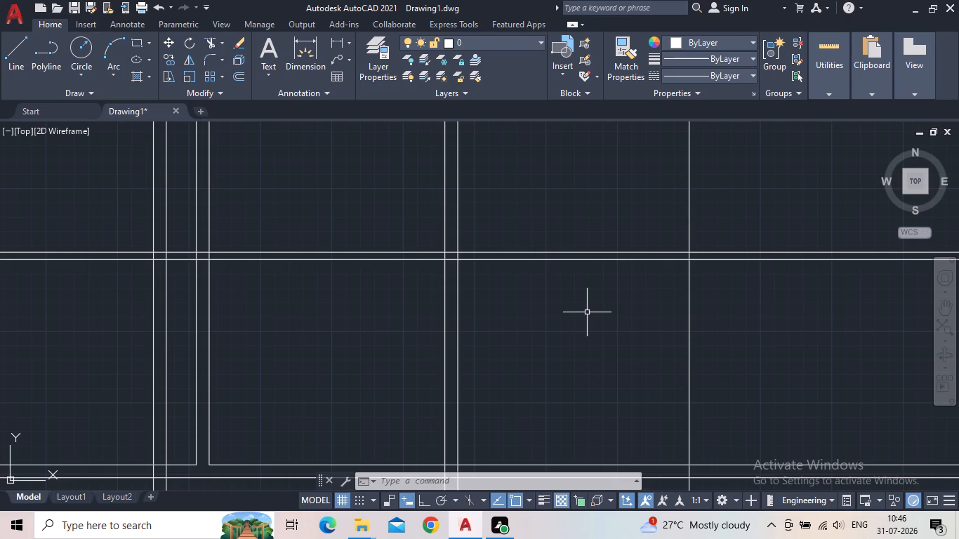
pyautogui.scroll(-1, 344, 347)
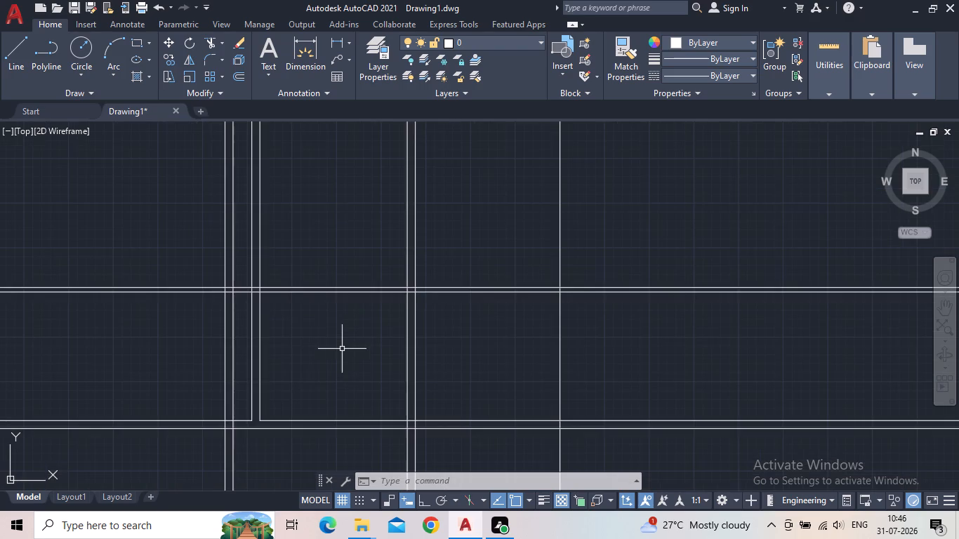
pyautogui.moveTo(350, 347); pyautogui.dragTo(323, 393, button='middle')
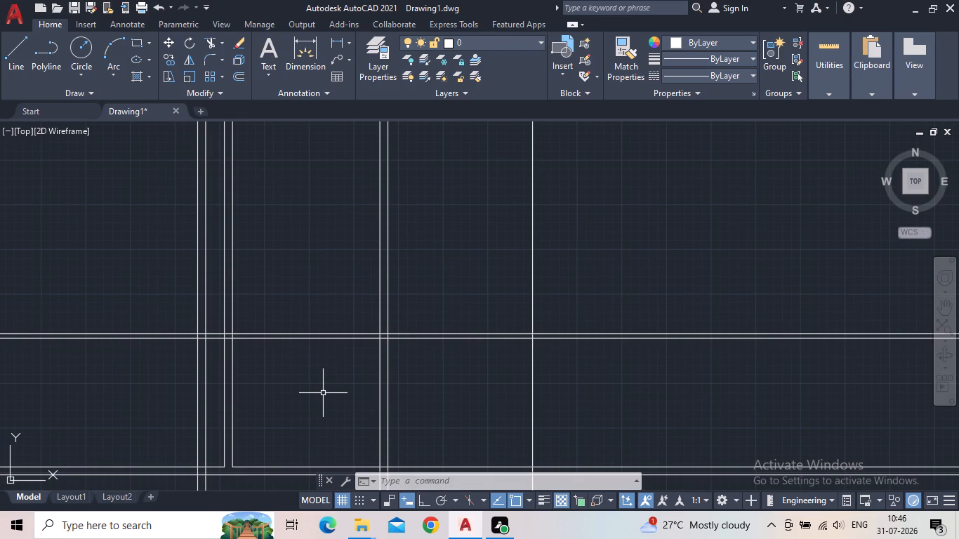
pyautogui.moveTo(399, 279); pyautogui.dragTo(503, 159, button='middle')
pyautogui.scroll(1, 399, 279)
pyautogui.scroll(-1, 499, 176)
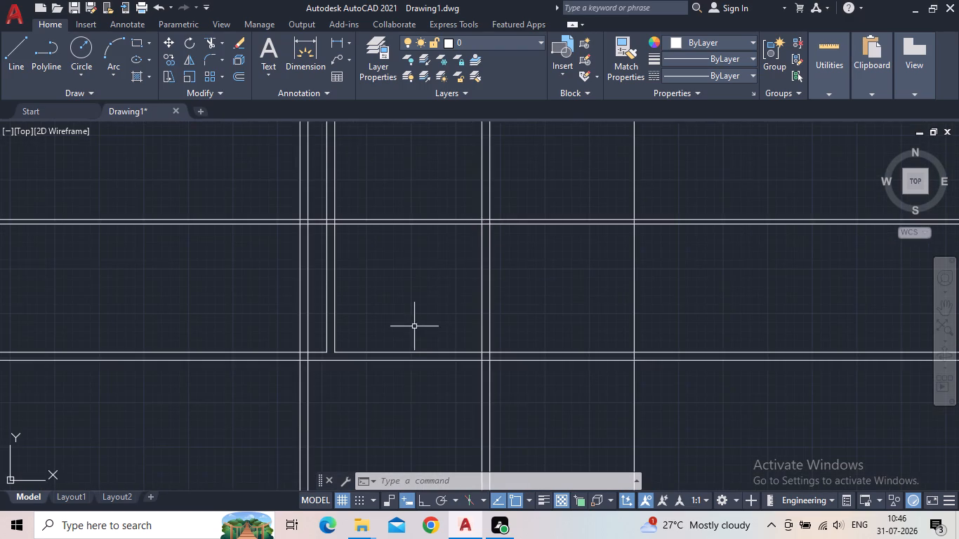
pyautogui.scroll(1, 425, 300)
pyautogui.moveTo(475, 203); pyautogui.dragTo(446, 256, button='middle')
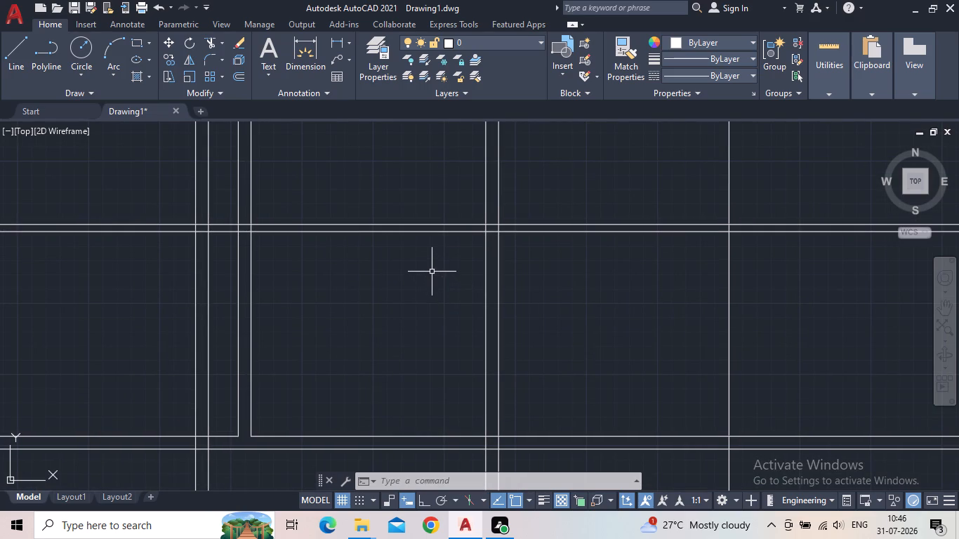
pyautogui.press('o')
pyautogui.press('Return')
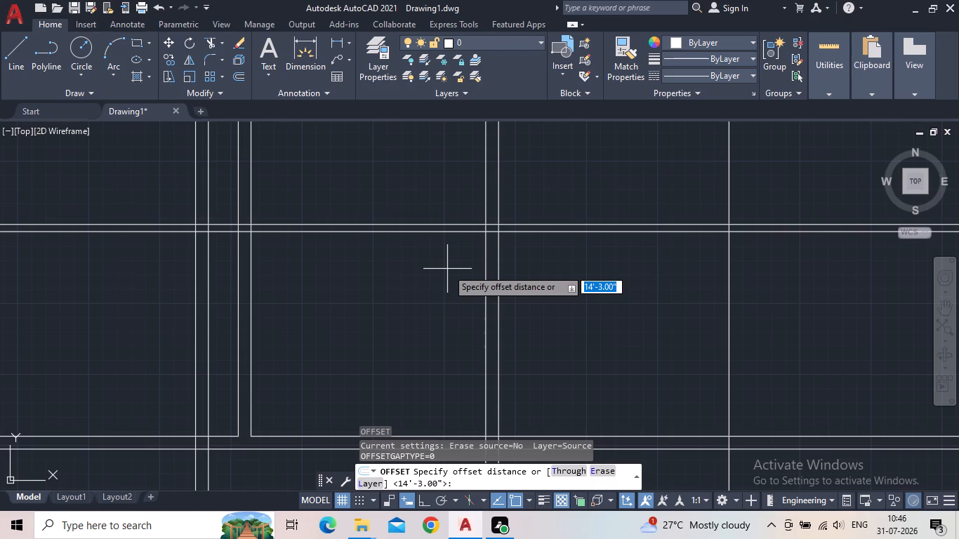
pyautogui.press('4')
pyautogui.write('\'4.5"')
pyautogui.press('Return')
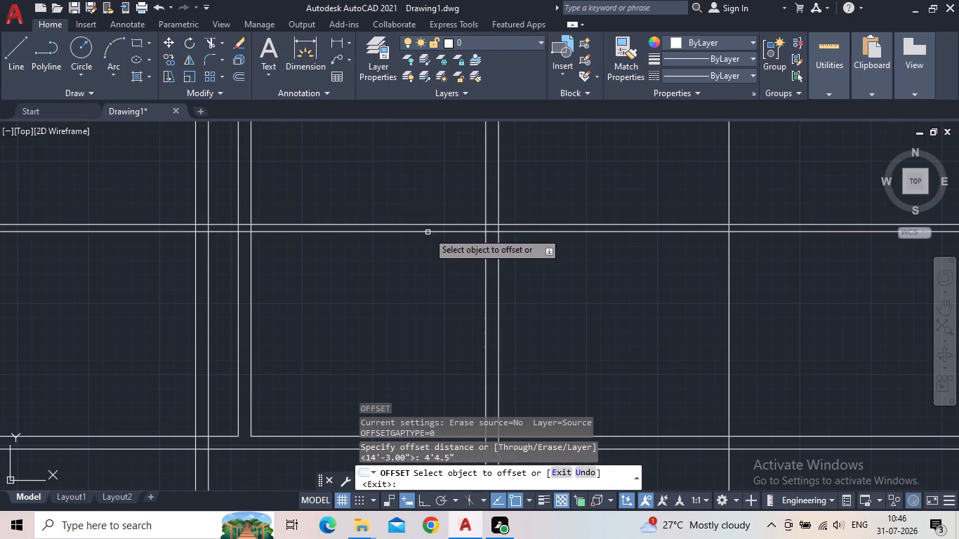
pyautogui.click(428, 232)
pyautogui.click(416, 284)
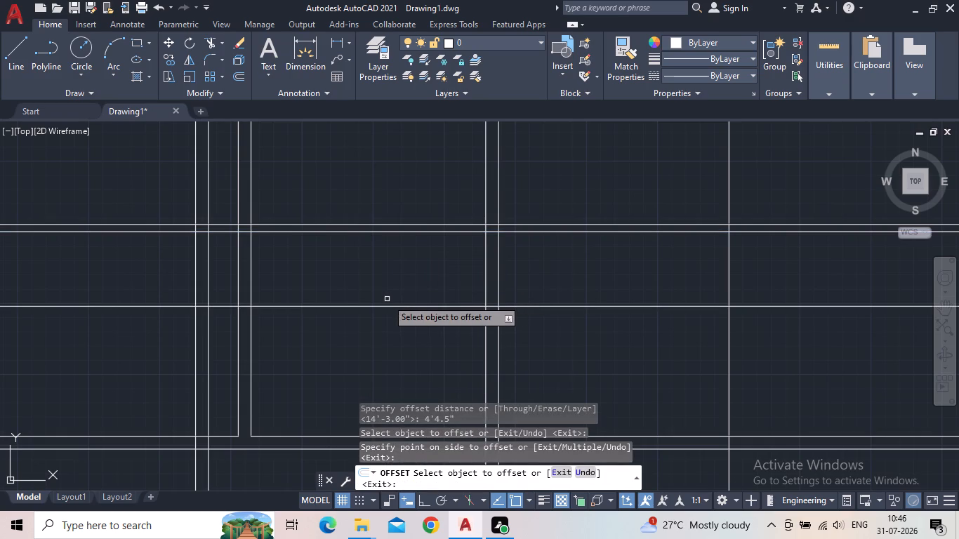
pyautogui.press('Escape')
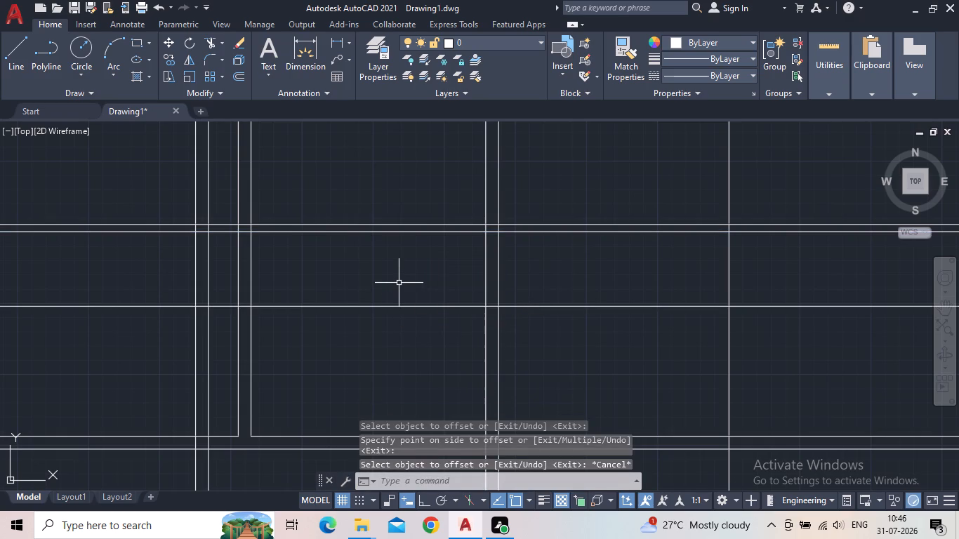
# Offset the new horizontal line below the partition 5" to the south to form a second thin horizontal partition.
pyautogui.press('o')
pyautogui.press('Return')
pyautogui.write('5"')
pyautogui.press('Return')
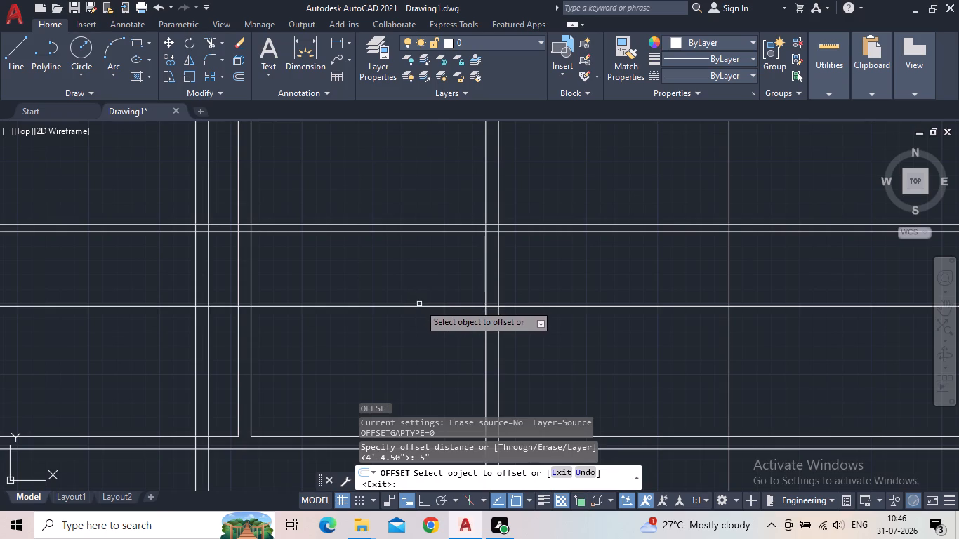
pyautogui.click(419, 304)
pyautogui.click(418, 306)
pyautogui.click(426, 338)
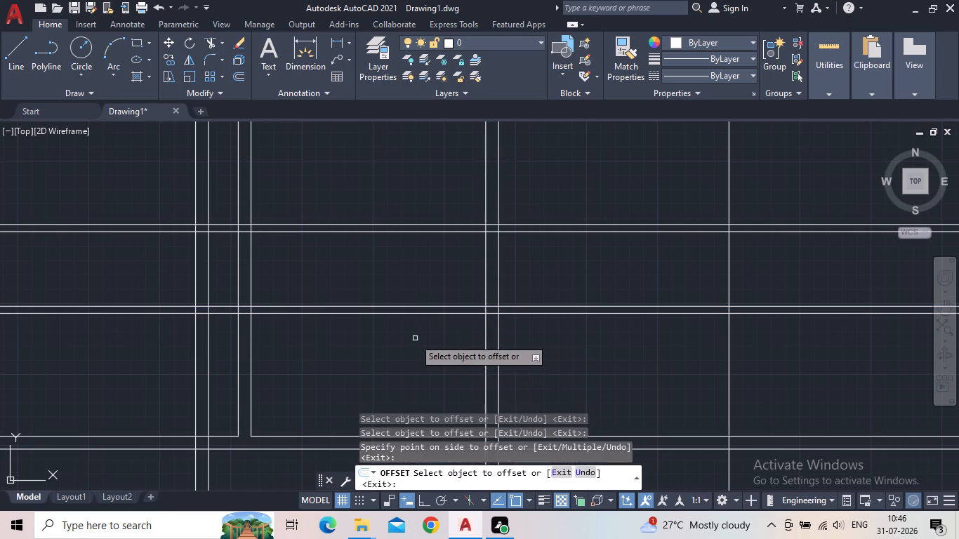
pyautogui.press('Escape')
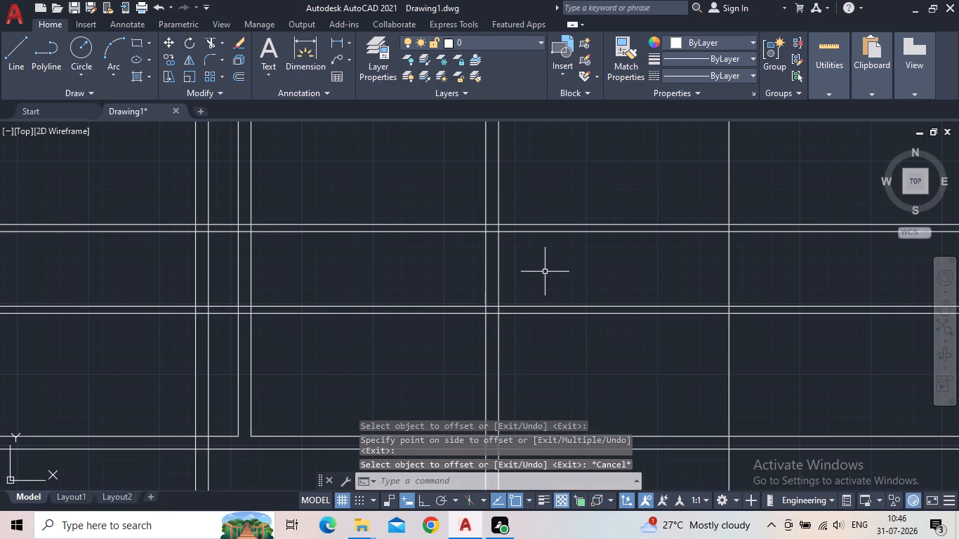
# Offset the west face of the third vertical wall 4'3" to the west.
pyautogui.press('o')
pyautogui.press('Return')
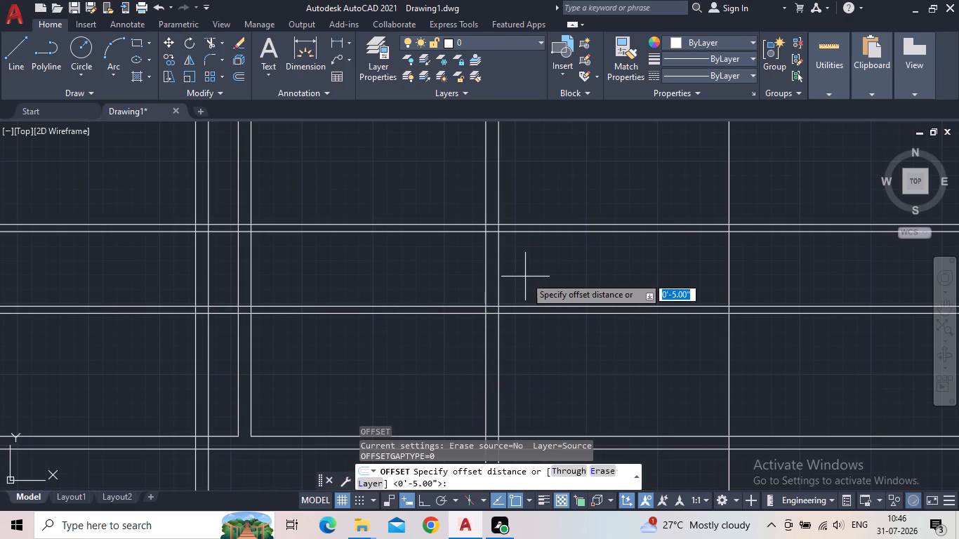
pyautogui.write("4'")
pyautogui.write('3"')
pyautogui.press('Return')
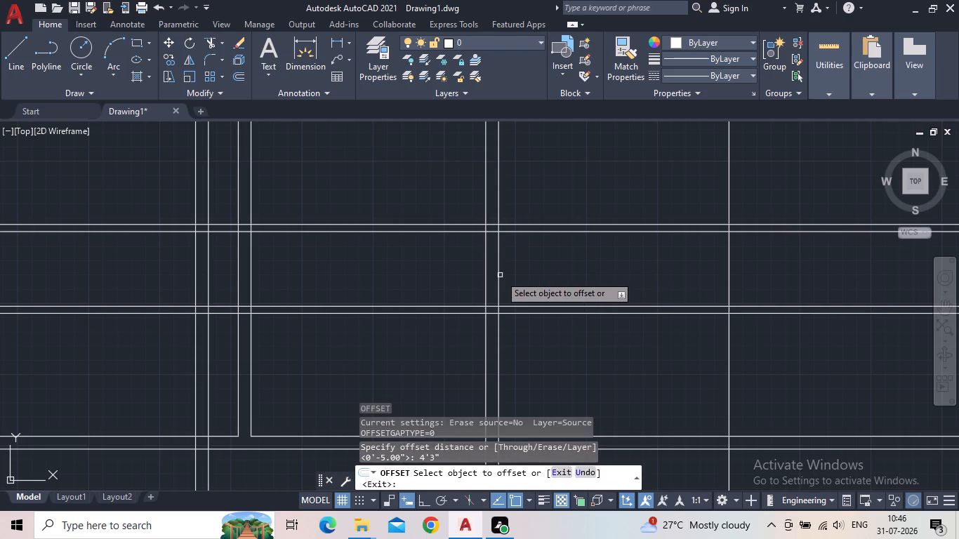
pyautogui.click(484, 273)
pyautogui.click(339, 274)
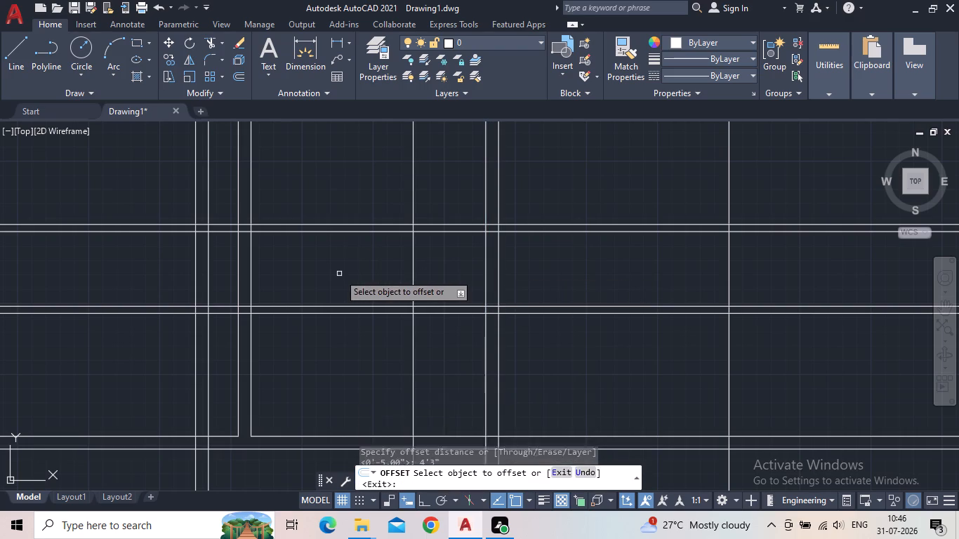
# Offset the new vertical line west of the third vertical wall 5" to the west to form a thin vertical partition.
pyautogui.press('Escape')
pyautogui.press('o')
pyautogui.press('Return')
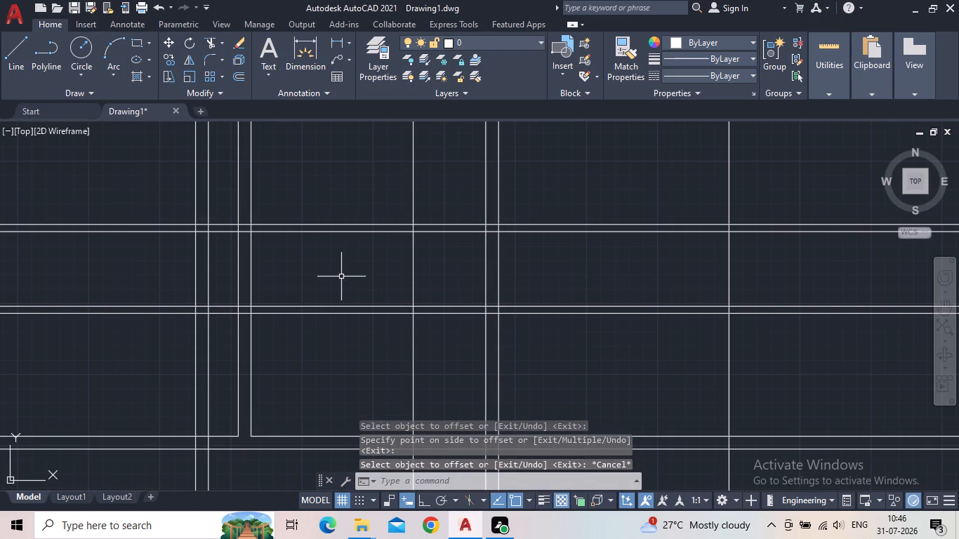
pyautogui.write('5"')
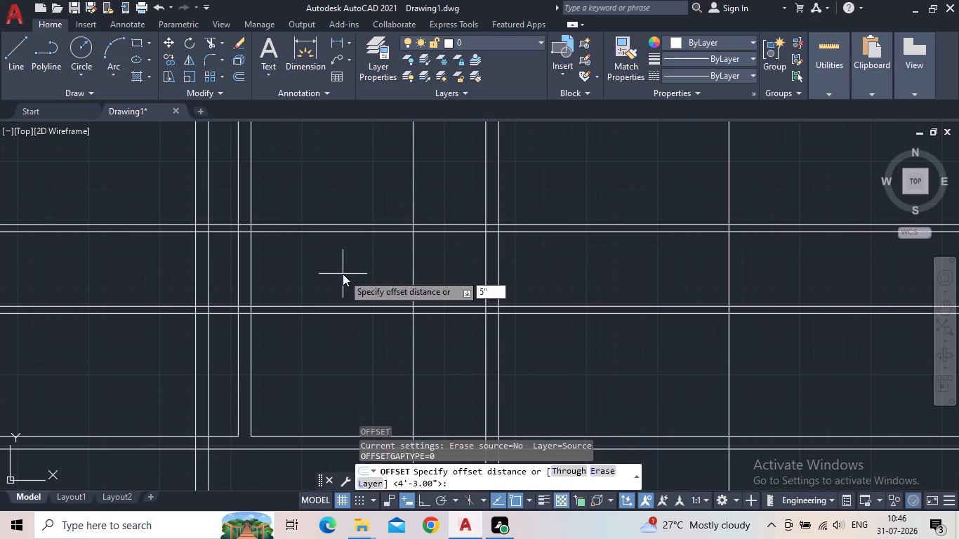
pyautogui.press('Return')
pyautogui.click(414, 273)
pyautogui.click(368, 279)
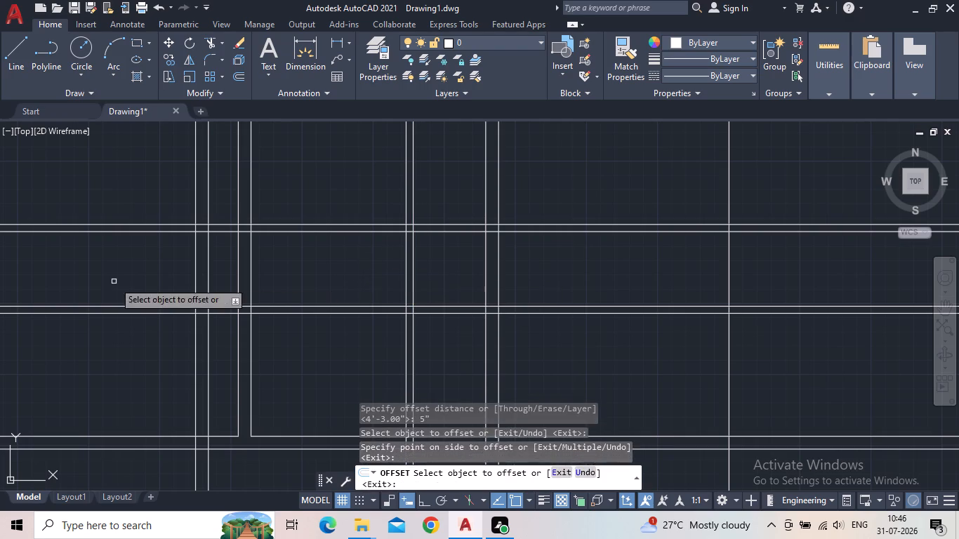
# Trim away the lower 5" horizontal partition's lines west of the thin vertical partition, including the pieces inside the first two vertical walls.
pyautogui.press('Escape')
pyautogui.press('t')
pyautogui.press('r')
pyautogui.press('Return')
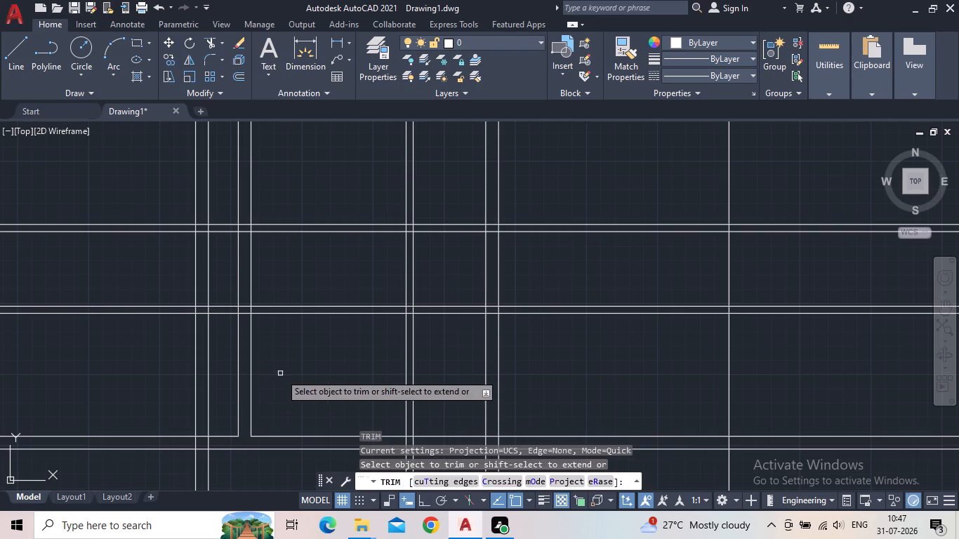
pyautogui.moveTo(340, 364); pyautogui.dragTo(338, 352)
pyautogui.click(321, 266)
pyautogui.click(224, 326)
pyautogui.click(218, 285)
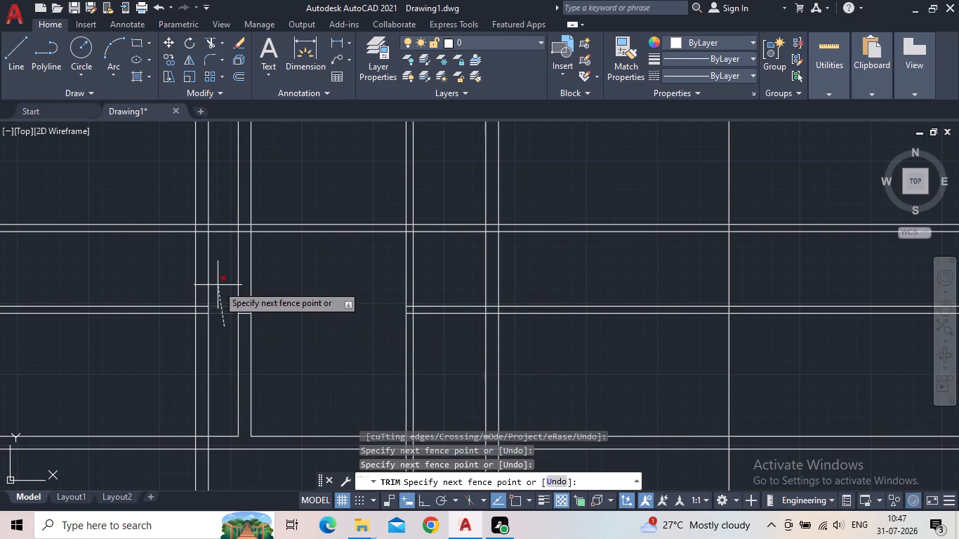
pyautogui.moveTo(163, 326); pyautogui.dragTo(158, 311)
pyautogui.click(138, 272)
pyautogui.scroll(1, 205, 314)
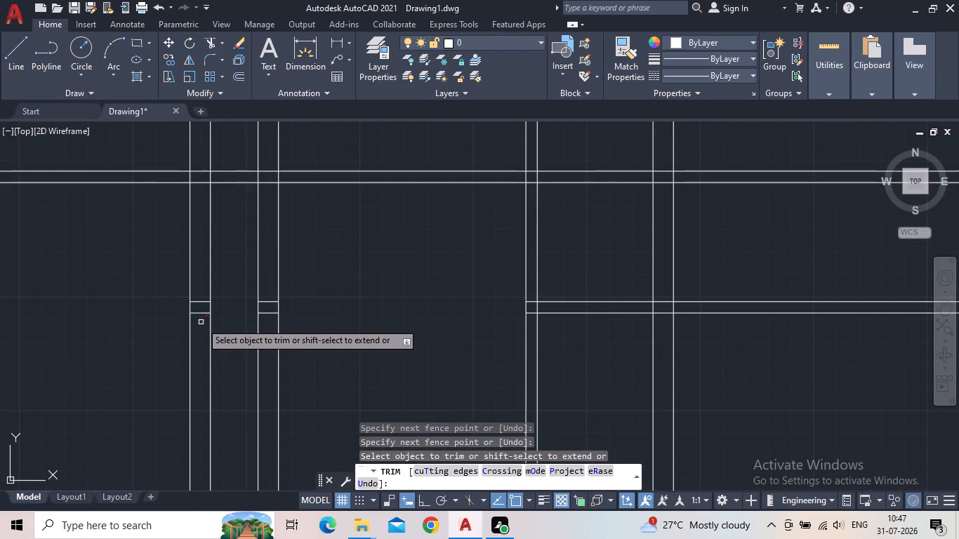
pyautogui.moveTo(201, 322); pyautogui.dragTo(201, 311)
pyautogui.click(202, 292)
pyautogui.click(268, 321)
pyautogui.click(263, 293)
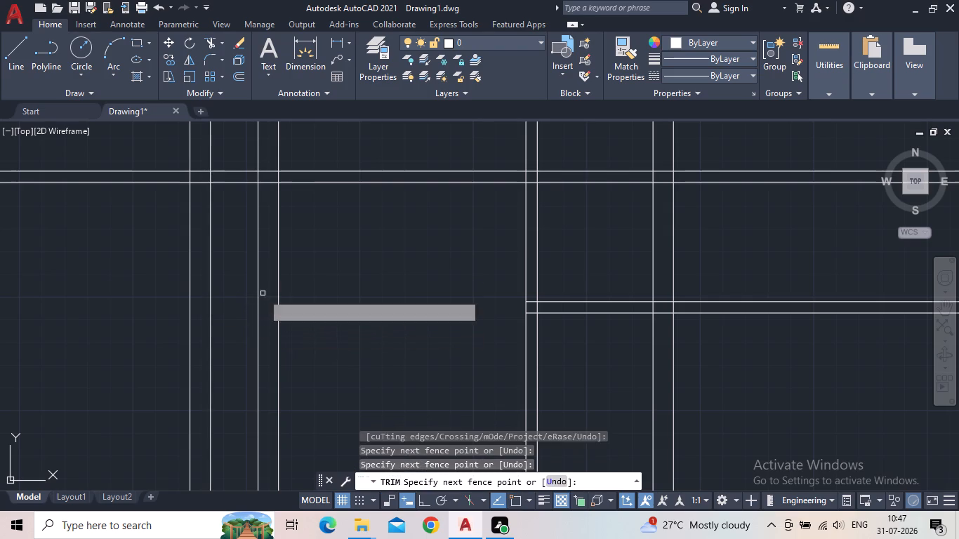
# Trim away the lower horizontal partition's lines east of the third vertical wall, on both sides of the single vertical line.
pyautogui.scroll(-2, 164, 244)
pyautogui.moveTo(271, 277); pyautogui.dragTo(234, 306, button='middle')
pyautogui.scroll(1, 254, 307)
pyautogui.moveTo(505, 332); pyautogui.dragTo(503, 326)
pyautogui.click(472, 285)
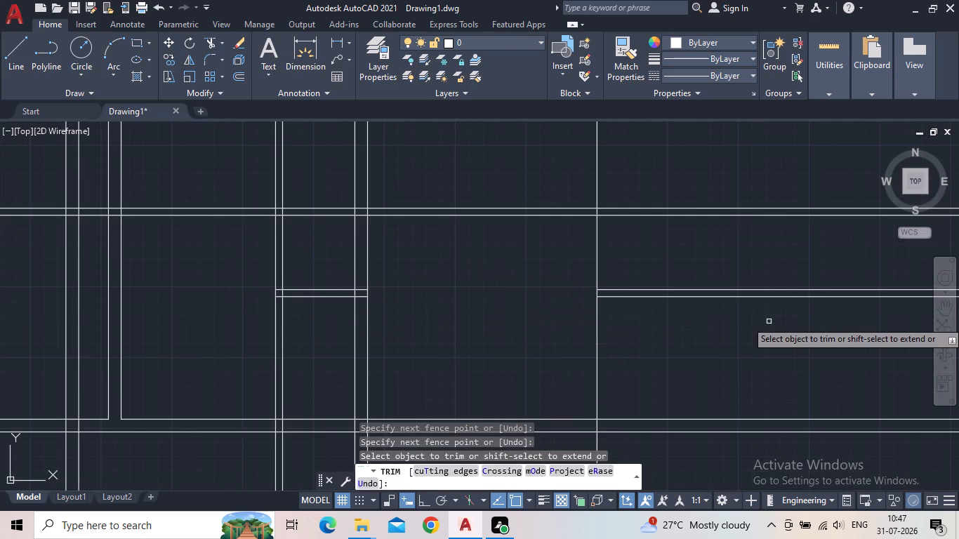
pyautogui.click(768, 321)
pyautogui.click(732, 285)
pyautogui.moveTo(501, 255); pyautogui.dragTo(488, 237)
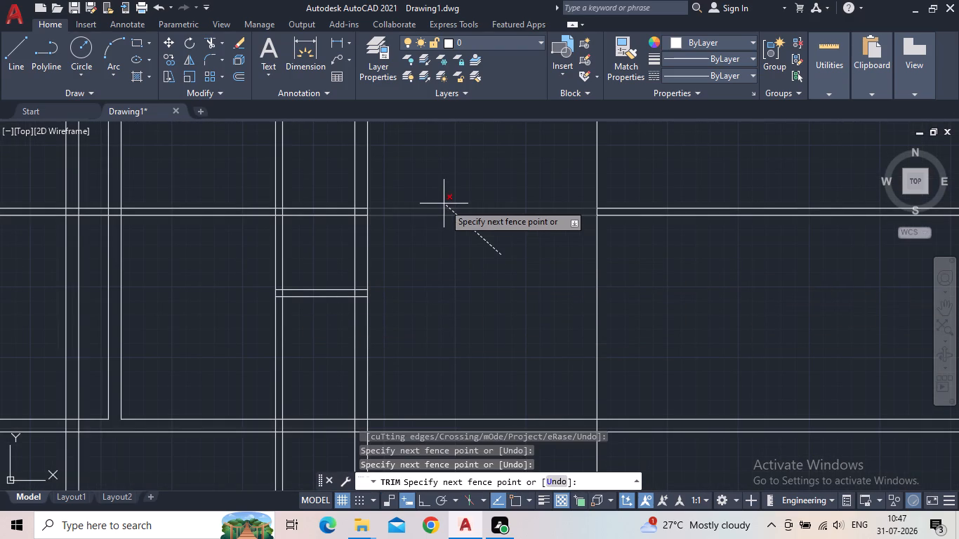
pyautogui.click(471, 274)
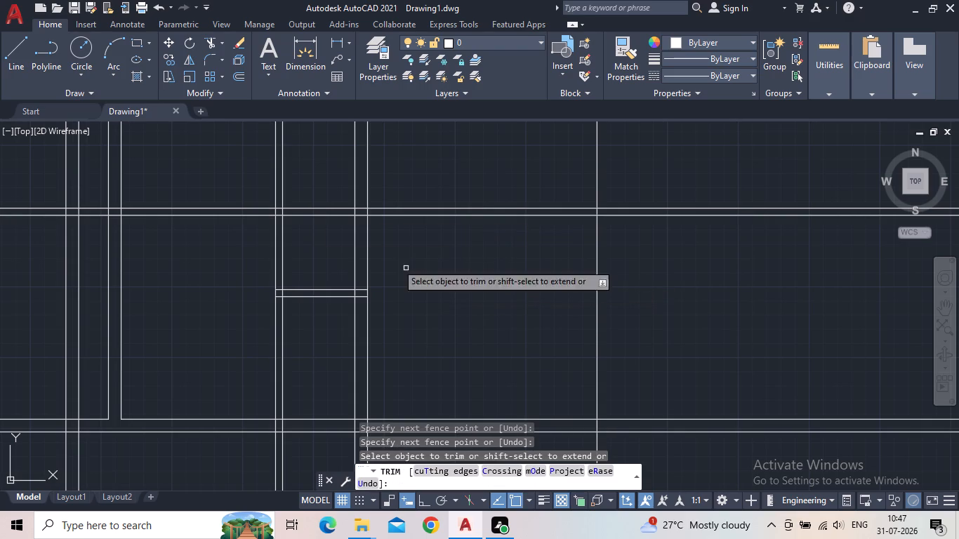
# Trim the upper 5" horizontal partition's lines in the three gaps west of the thin vertical partition.
pyautogui.scroll(1, 269, 239)
pyautogui.moveTo(227, 234); pyautogui.dragTo(223, 208)
pyautogui.click(201, 147)
pyautogui.moveTo(219, 204); pyautogui.dragTo(411, 234, button='middle')
pyautogui.scroll(-2, 416, 234)
pyautogui.click(218, 237)
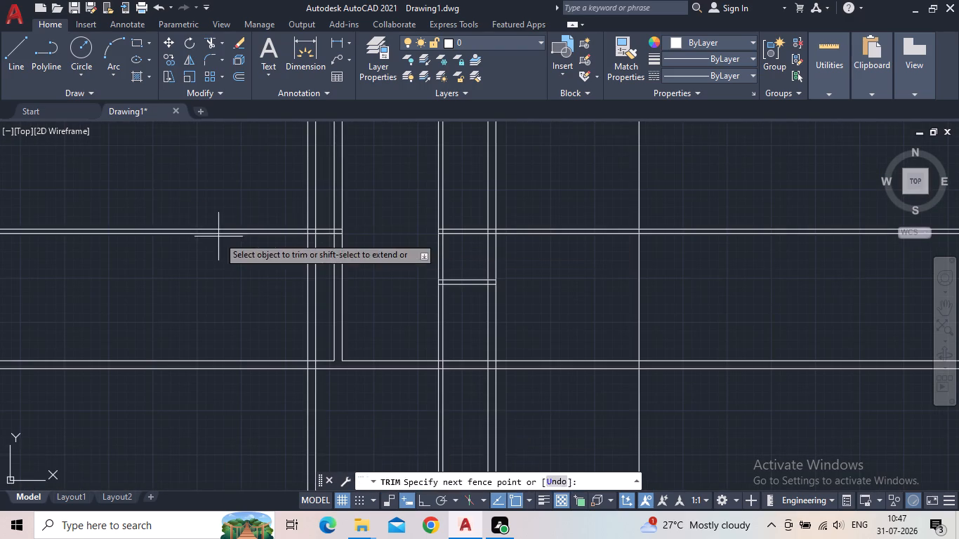
pyautogui.click(179, 204)
pyautogui.click(324, 243)
pyautogui.click(326, 216)
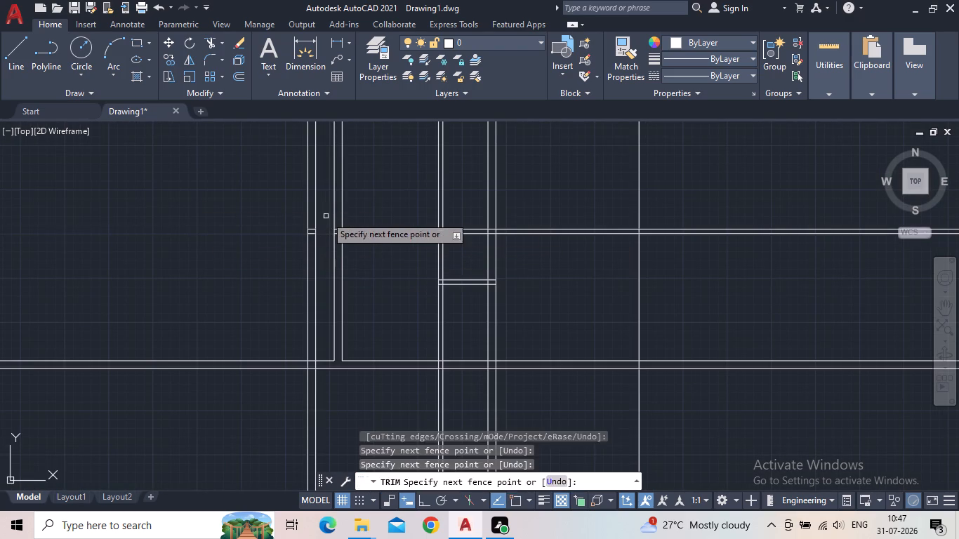
pyautogui.scroll(2, 322, 230)
pyautogui.press('Escape')
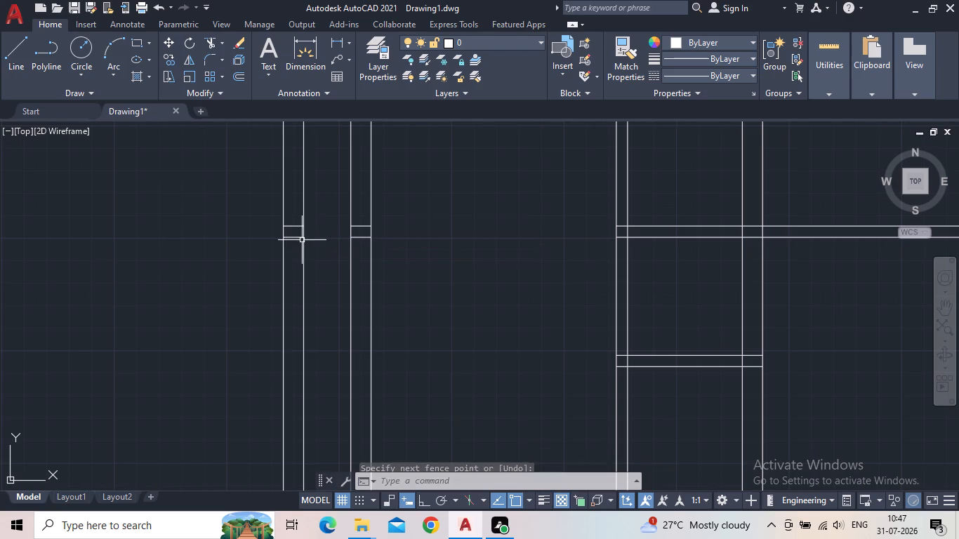
# Erase the four leftover pieces of the upper partition's lines inside the first and second vertical walls.
pyautogui.click(292, 242)
pyautogui.click(293, 215)
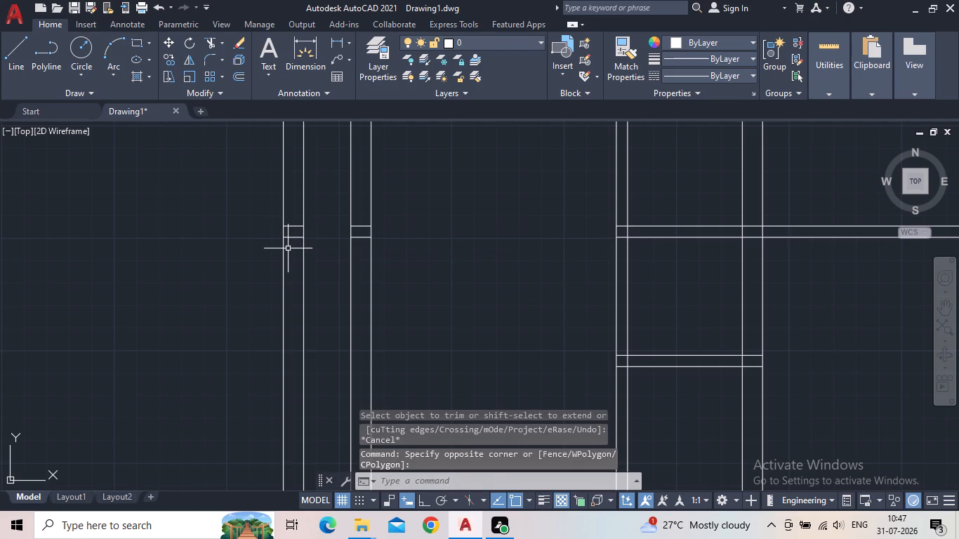
pyautogui.moveTo(290, 249); pyautogui.dragTo(290, 220)
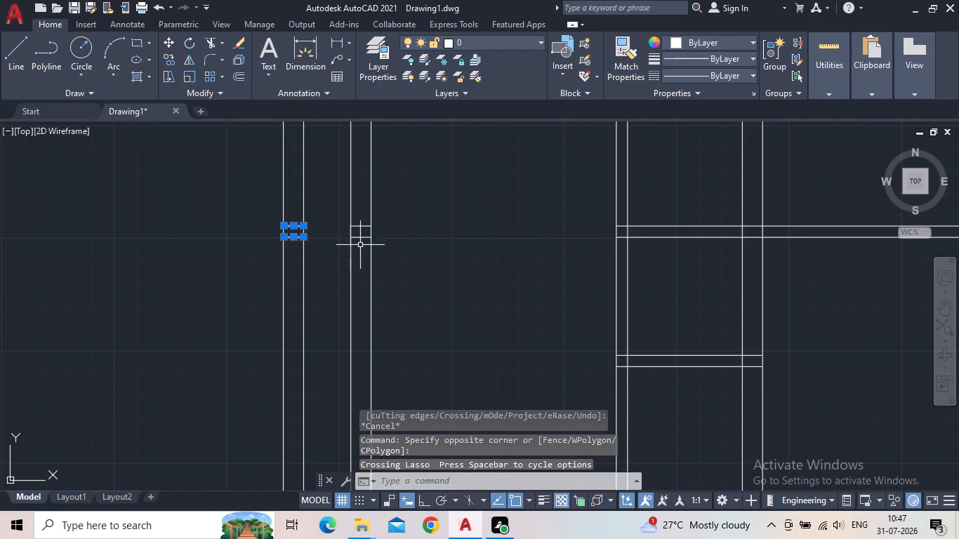
pyautogui.moveTo(360, 245); pyautogui.dragTo(359, 216)
pyautogui.press('Delete')
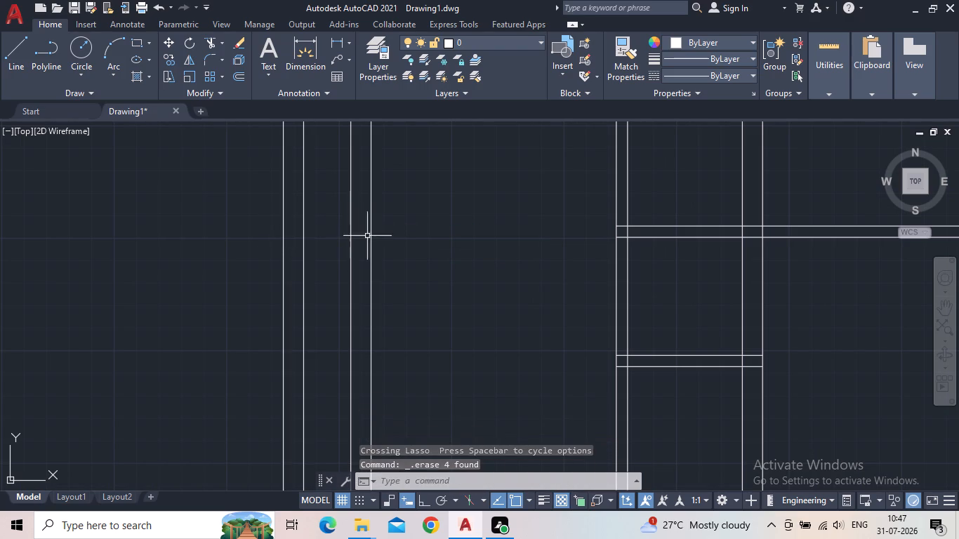
# Extend both lines of the upper horizontal partition west to the west face of the second vertical wall.
pyautogui.scroll(-2, 392, 240)
pyautogui.moveTo(442, 245); pyautogui.dragTo(343, 274, button='middle')
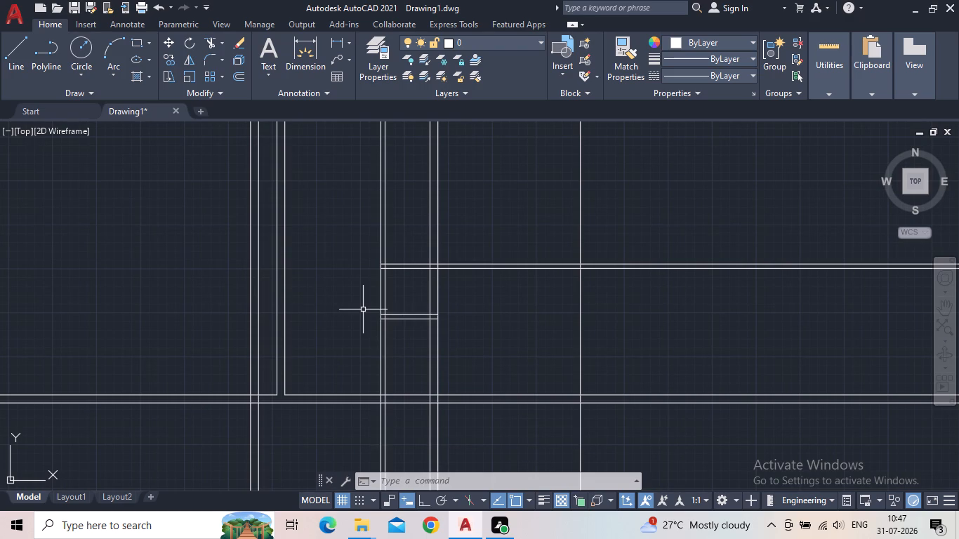
pyautogui.press('e')
pyautogui.press('x')
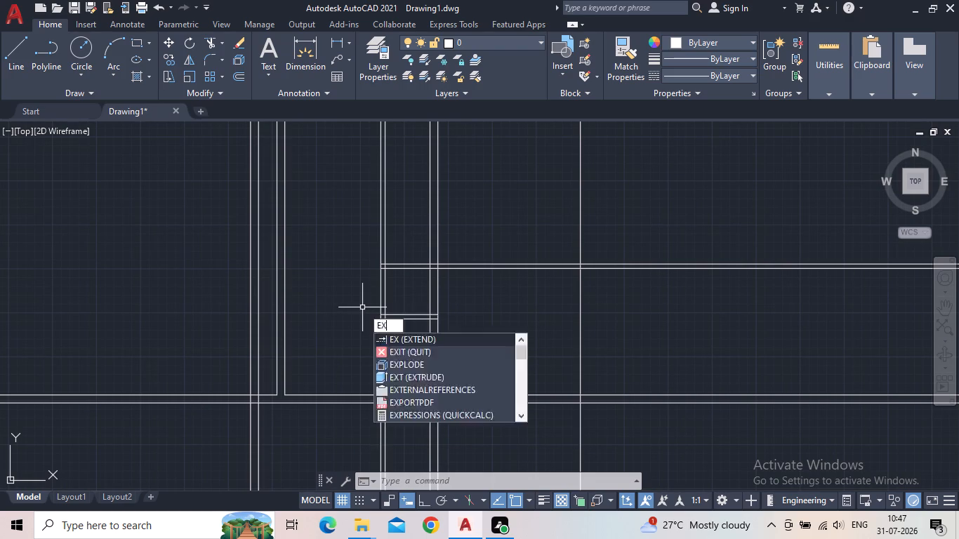
pyautogui.press('Return')
pyautogui.scroll(2, 442, 271)
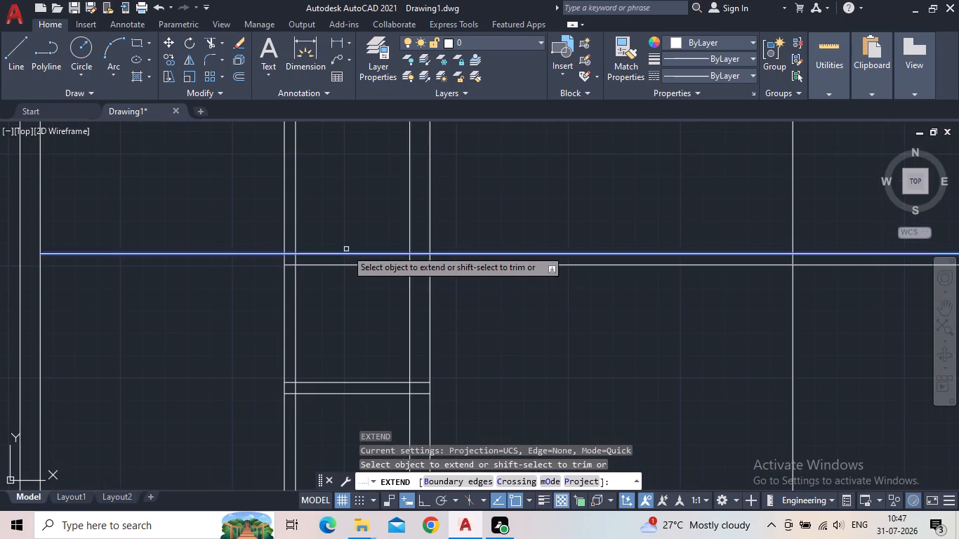
pyautogui.click(346, 249)
pyautogui.click(336, 256)
pyautogui.click(337, 266)
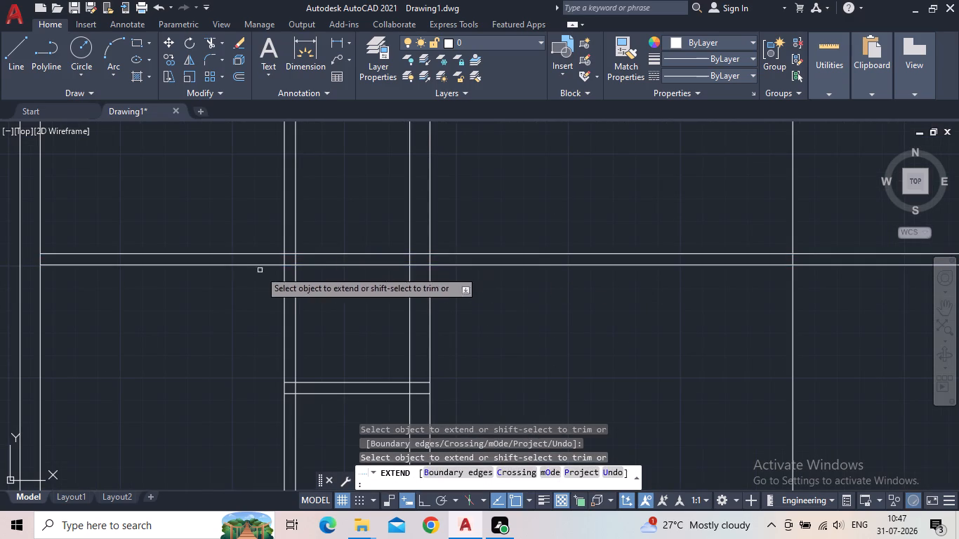
pyautogui.click(83, 264)
pyautogui.click(84, 253)
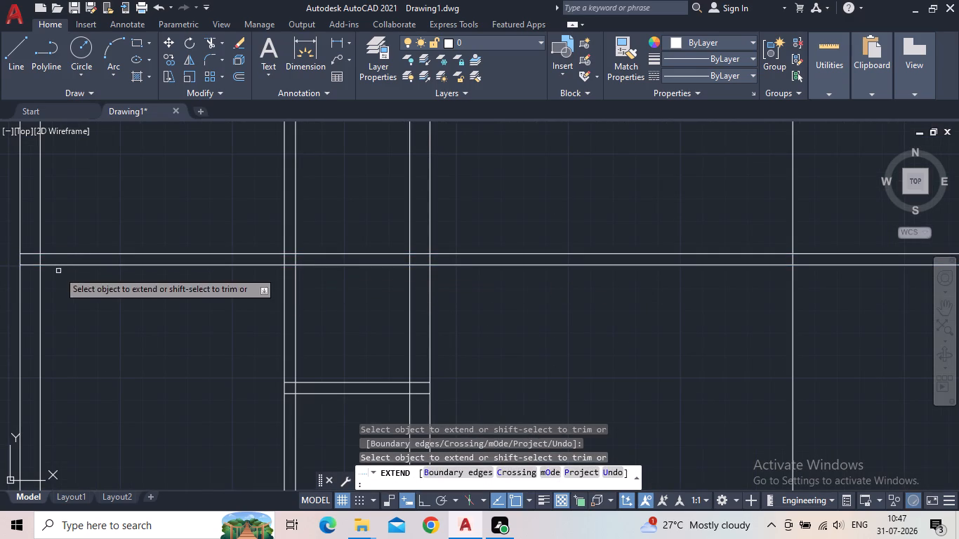
pyautogui.press('Escape')
# Trim both lines of the thin vertical partition south of the lower horizontal partition.
pyautogui.scroll(-1, 106, 282)
pyautogui.moveTo(155, 305); pyautogui.dragTo(104, 189, button='middle')
pyautogui.scroll(-1, 104, 227)
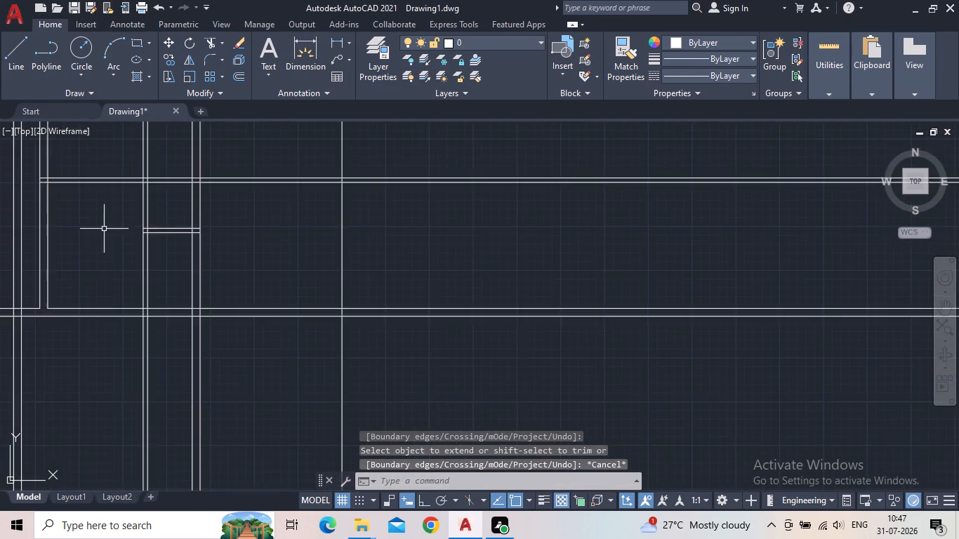
pyautogui.moveTo(129, 251); pyautogui.dragTo(263, 328, button='middle')
pyautogui.scroll(1, 289, 315)
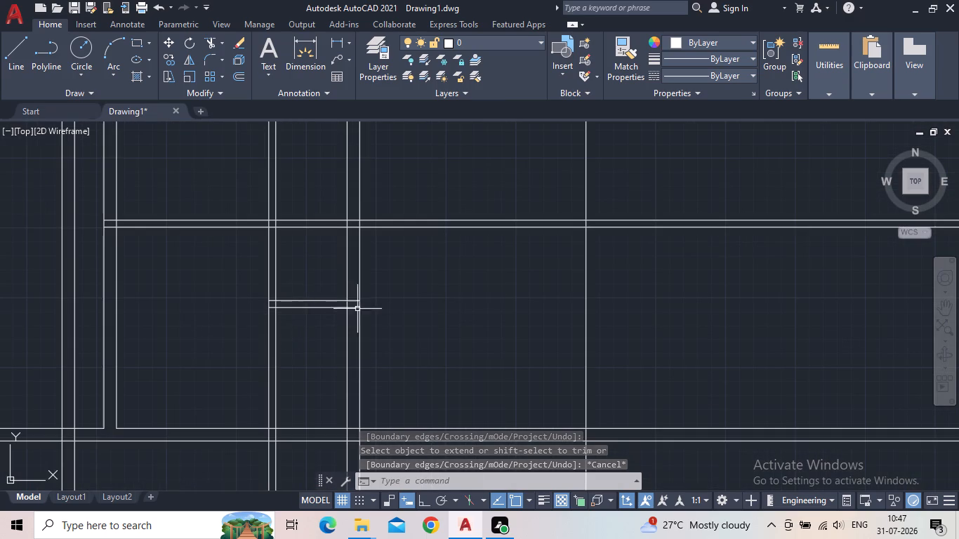
pyautogui.scroll(1, 272, 300)
pyautogui.press('t')
pyautogui.press('r')
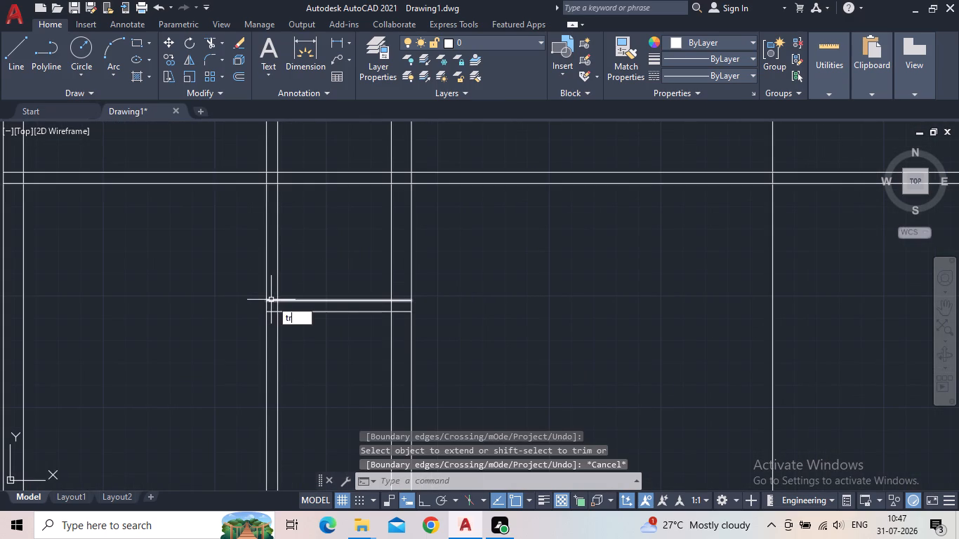
pyautogui.press('Return')
pyautogui.moveTo(295, 333); pyautogui.dragTo(275, 333)
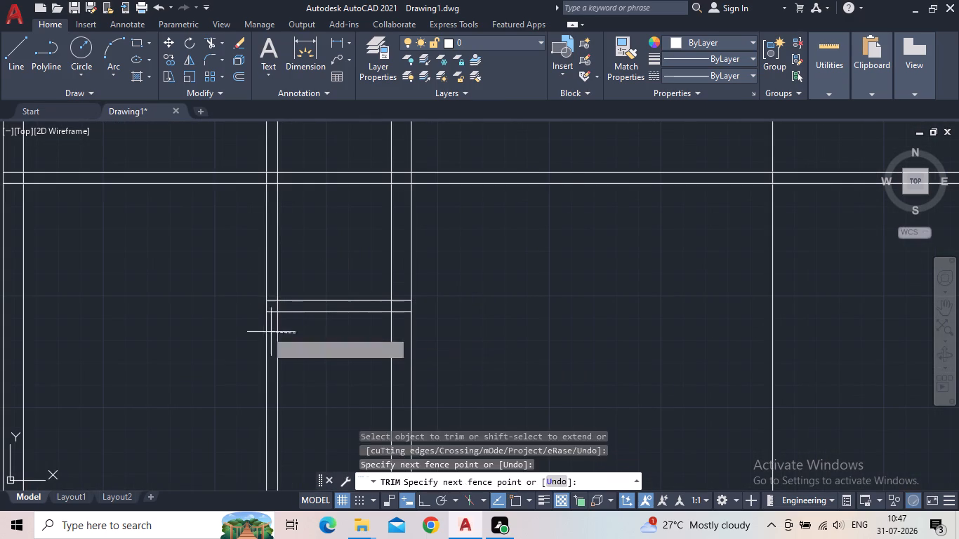
pyautogui.click(244, 328)
# Trim the lower partition's lines inside the third vertical wall and clean up its corner with the thin vertical partition.
pyautogui.scroll(-2, 288, 363)
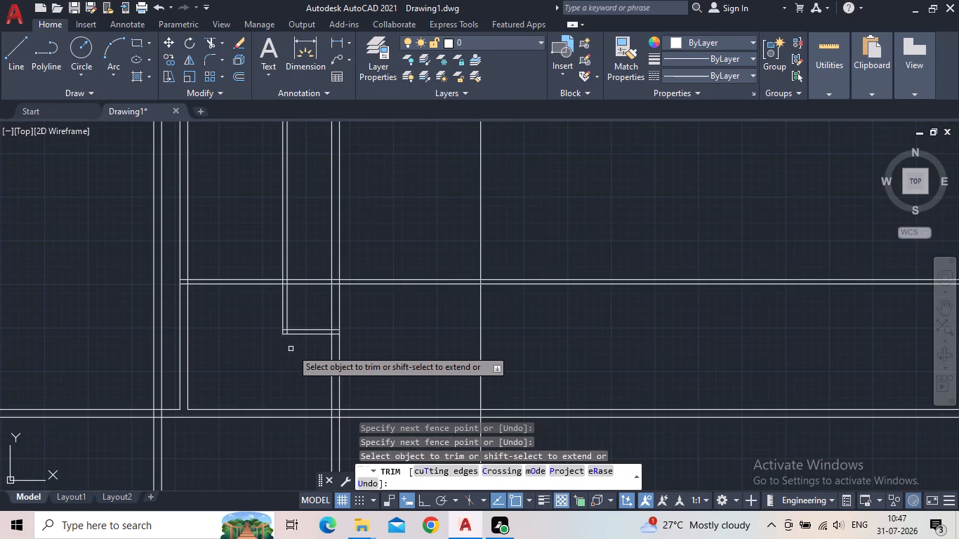
pyautogui.scroll(1, 291, 349)
pyautogui.scroll(2, 350, 309)
pyautogui.click(378, 361)
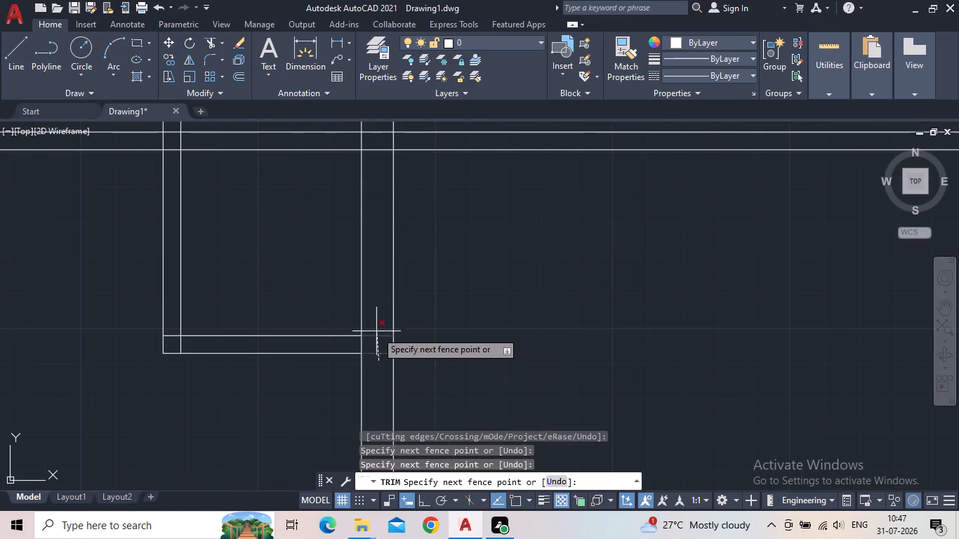
pyautogui.click(376, 326)
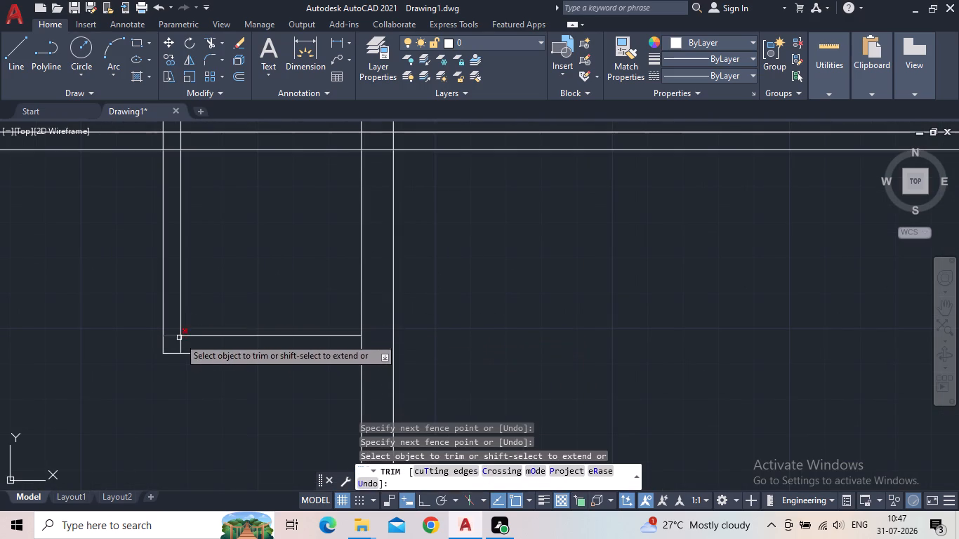
pyautogui.click(185, 345)
pyautogui.click(177, 344)
pyautogui.click(173, 337)
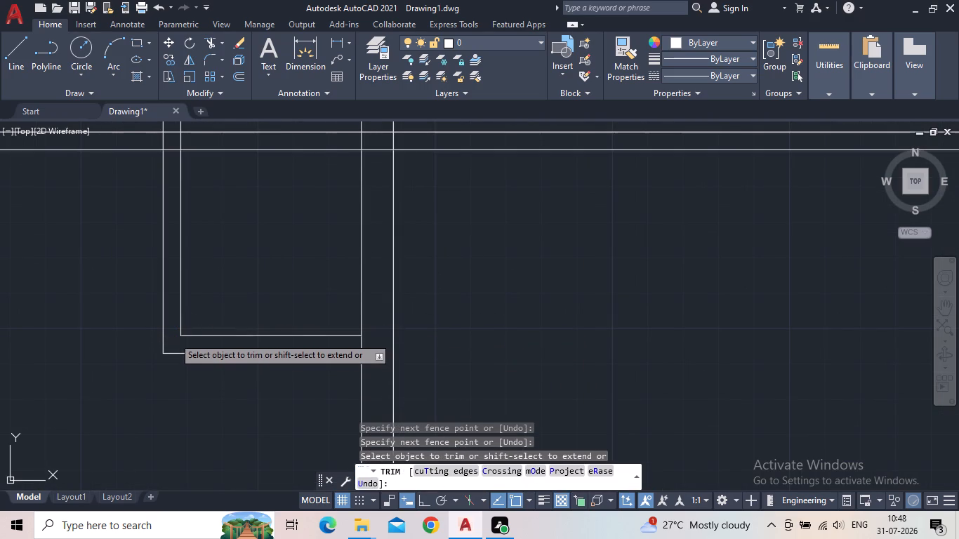
# Examine the partition junctions around the third vertical wall and the area to its east.
pyautogui.moveTo(217, 279); pyautogui.dragTo(252, 335, button='middle')
pyautogui.scroll(-1, 213, 234)
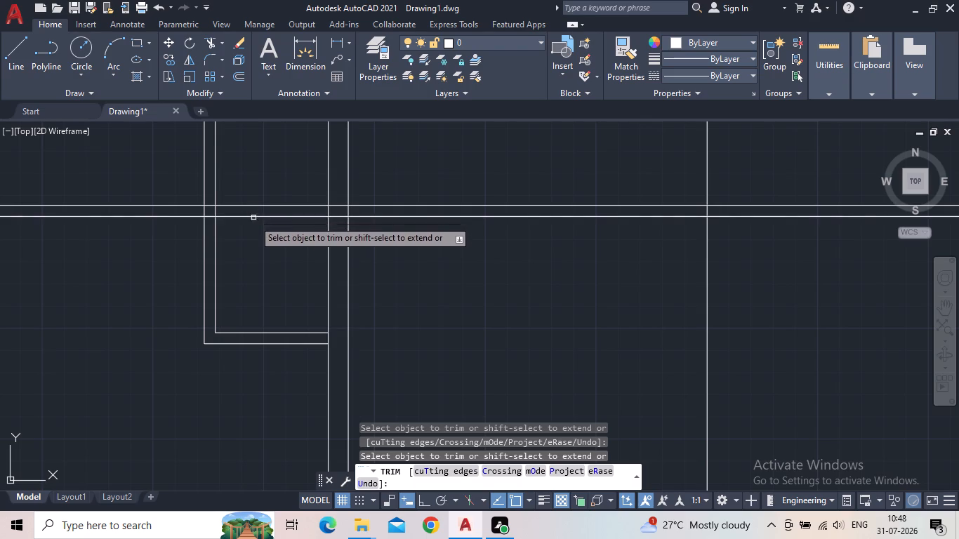
pyautogui.moveTo(263, 262); pyautogui.dragTo(285, 319, button='middle')
pyautogui.scroll(-2, 287, 322)
pyautogui.moveTo(216, 324); pyautogui.dragTo(227, 319, button='middle')
pyautogui.moveTo(417, 329); pyautogui.dragTo(348, 332, button='middle')
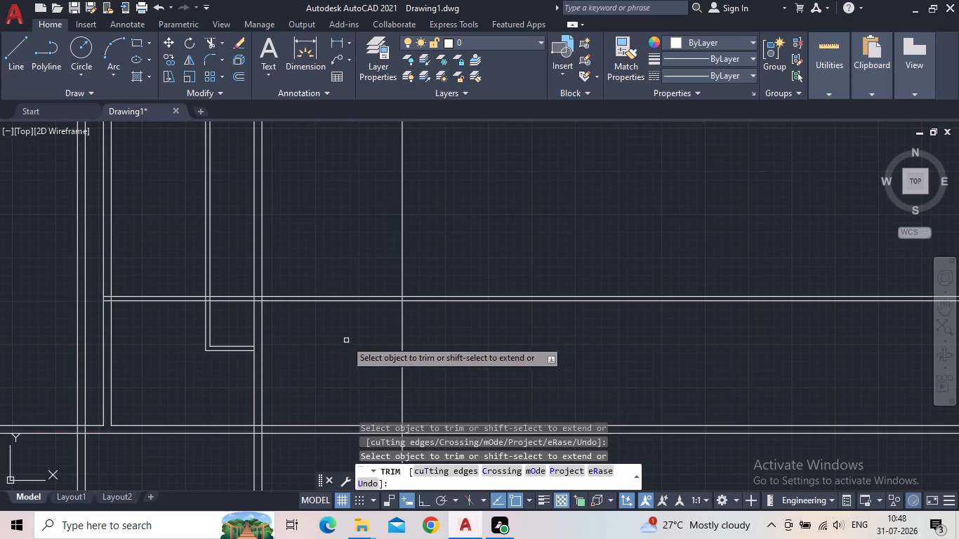
pyautogui.scroll(2, 310, 314)
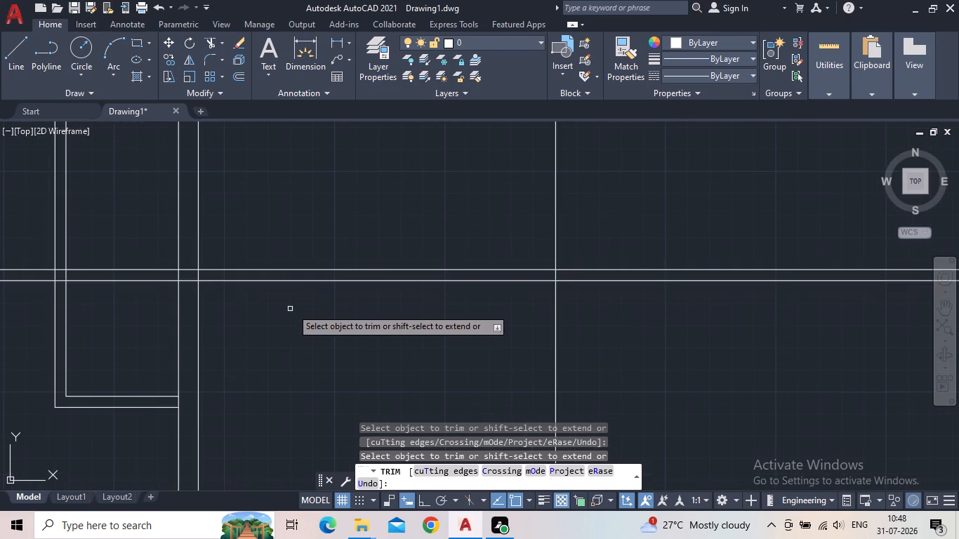
pyautogui.moveTo(303, 305); pyautogui.dragTo(318, 383, button='middle')
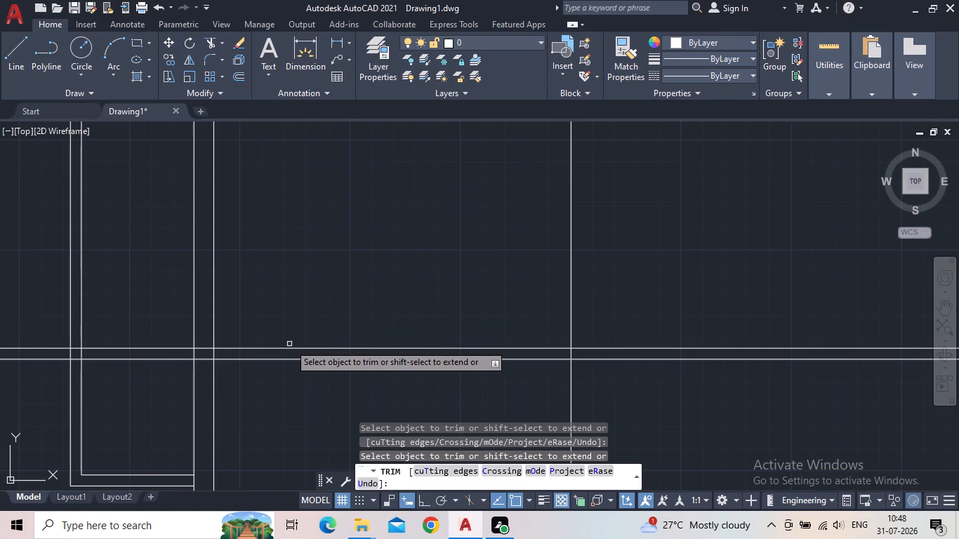
pyautogui.scroll(-3, 288, 326)
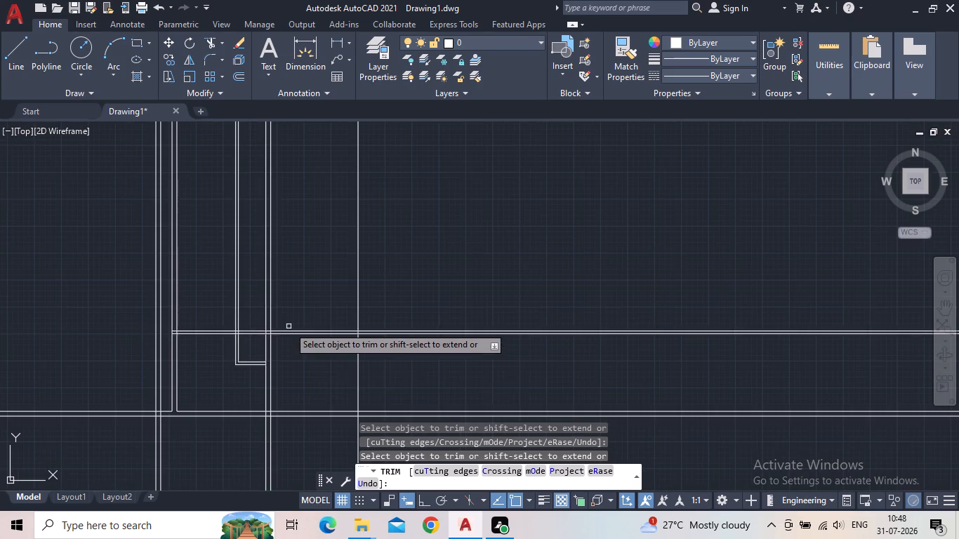
pyautogui.moveTo(291, 394); pyautogui.dragTo(394, 360, button='middle')
pyautogui.press('Escape')
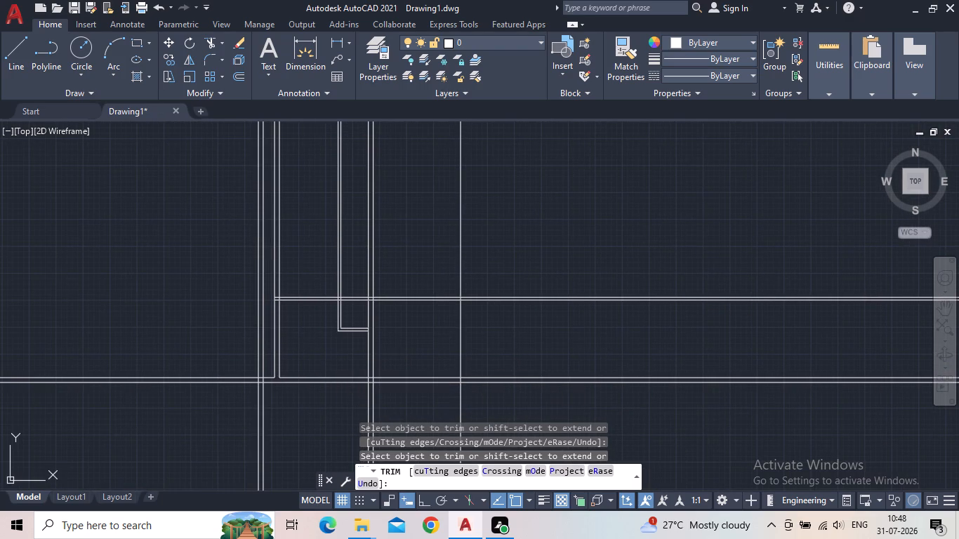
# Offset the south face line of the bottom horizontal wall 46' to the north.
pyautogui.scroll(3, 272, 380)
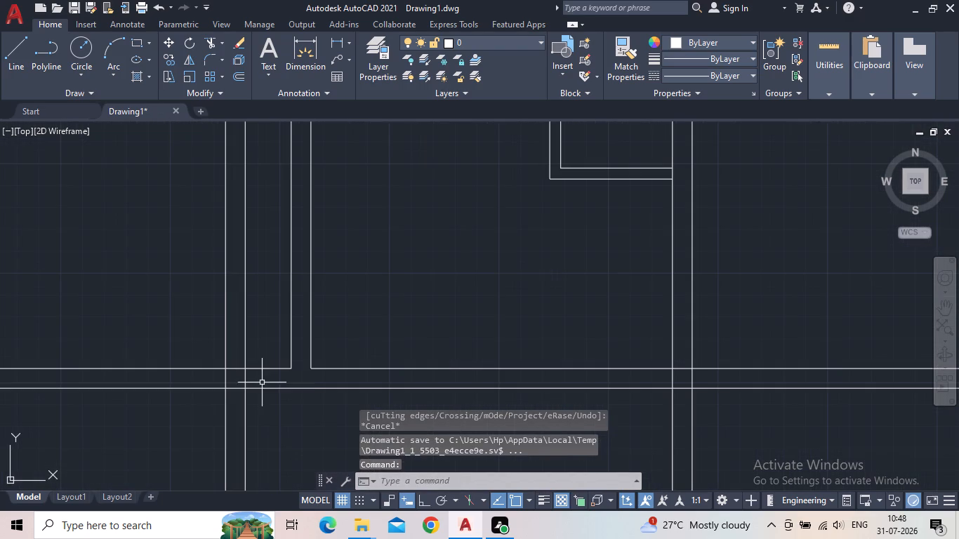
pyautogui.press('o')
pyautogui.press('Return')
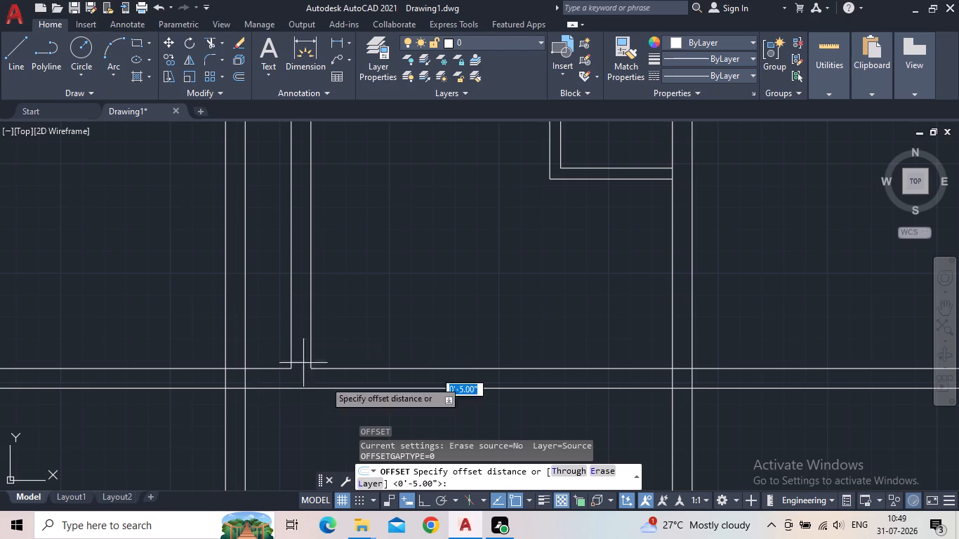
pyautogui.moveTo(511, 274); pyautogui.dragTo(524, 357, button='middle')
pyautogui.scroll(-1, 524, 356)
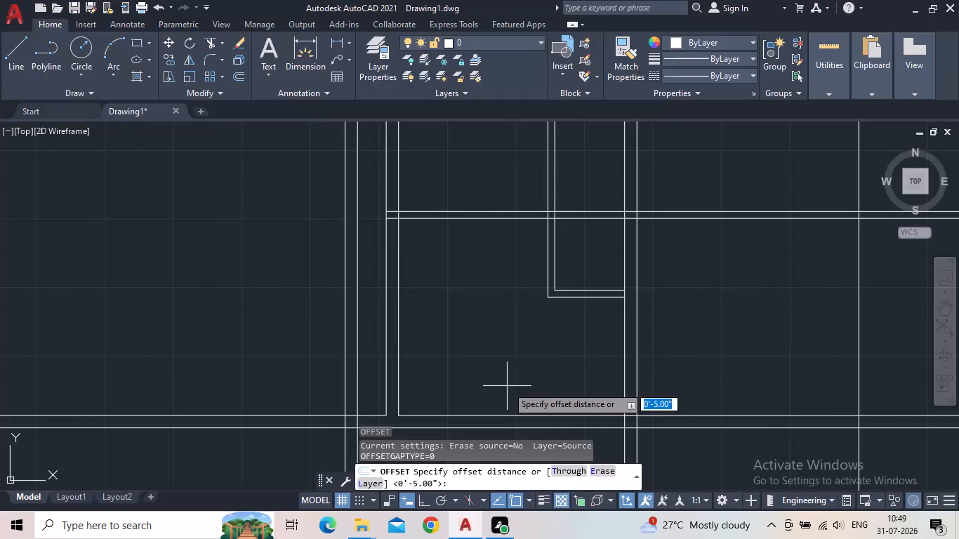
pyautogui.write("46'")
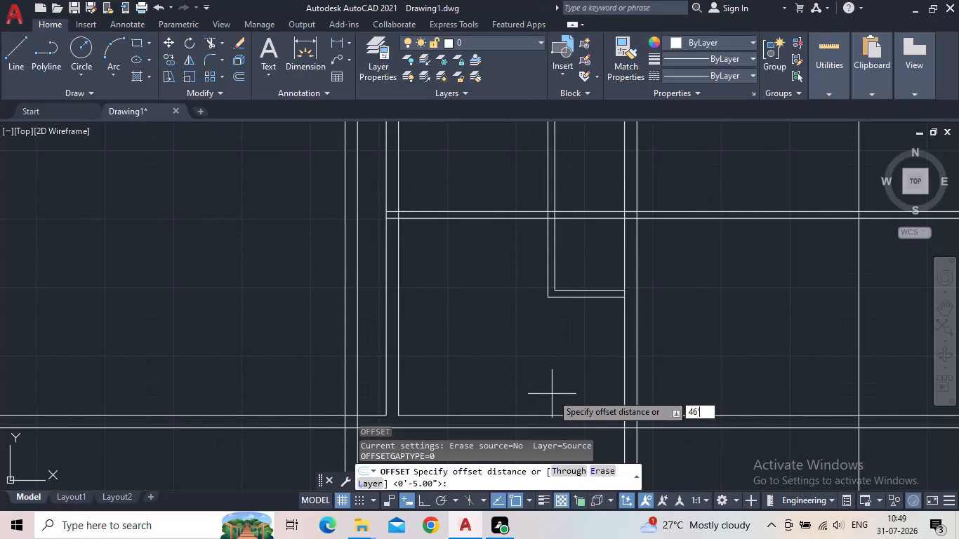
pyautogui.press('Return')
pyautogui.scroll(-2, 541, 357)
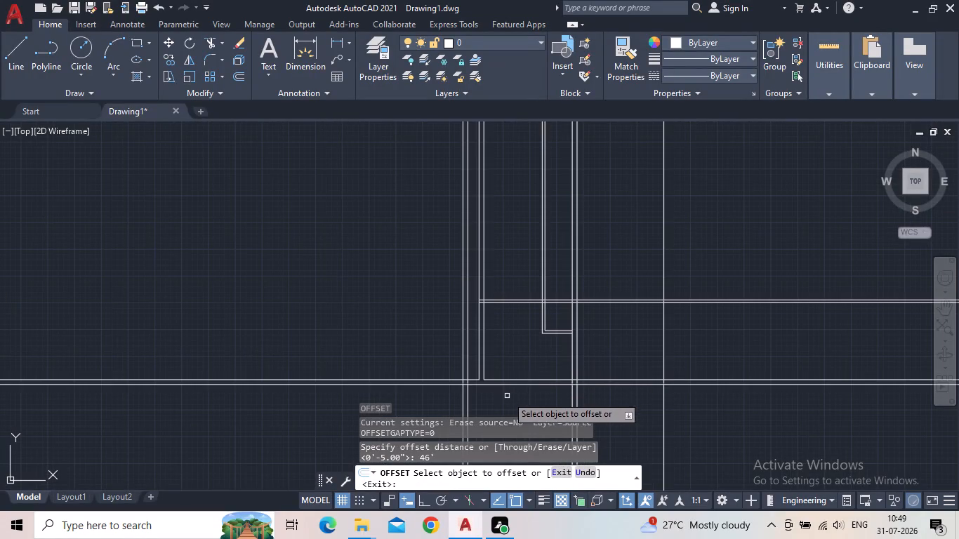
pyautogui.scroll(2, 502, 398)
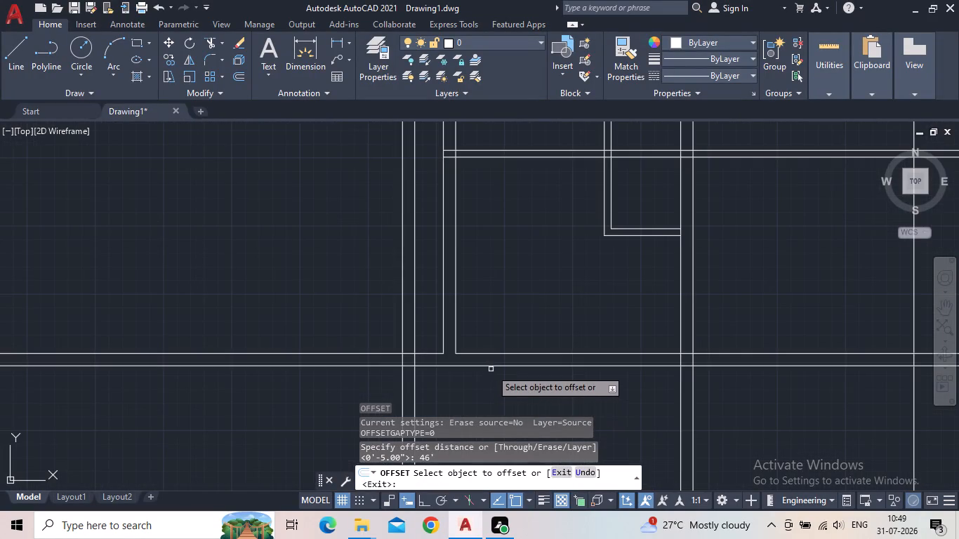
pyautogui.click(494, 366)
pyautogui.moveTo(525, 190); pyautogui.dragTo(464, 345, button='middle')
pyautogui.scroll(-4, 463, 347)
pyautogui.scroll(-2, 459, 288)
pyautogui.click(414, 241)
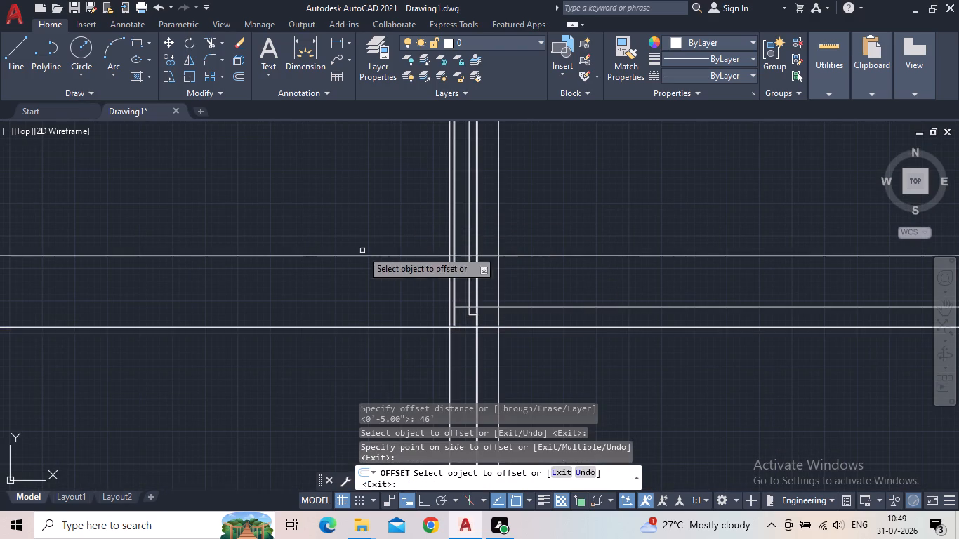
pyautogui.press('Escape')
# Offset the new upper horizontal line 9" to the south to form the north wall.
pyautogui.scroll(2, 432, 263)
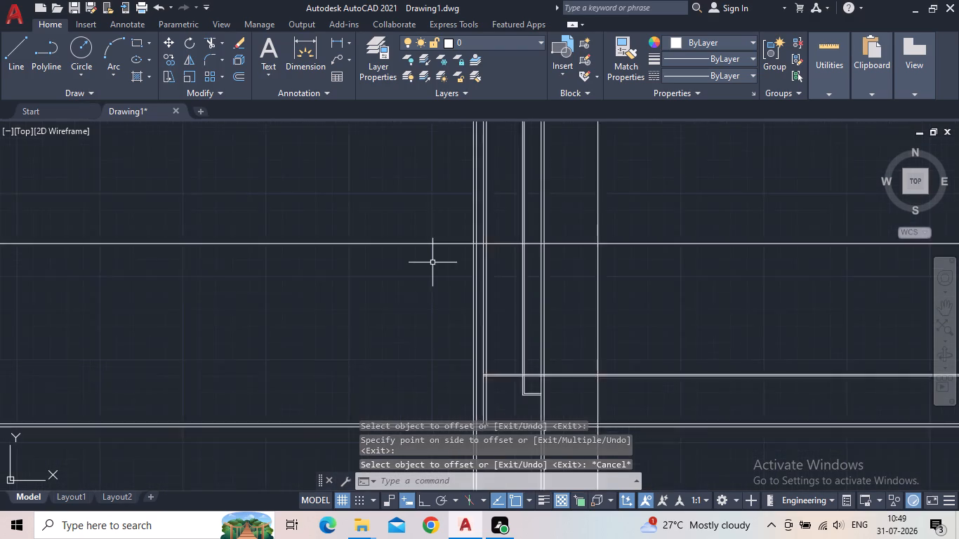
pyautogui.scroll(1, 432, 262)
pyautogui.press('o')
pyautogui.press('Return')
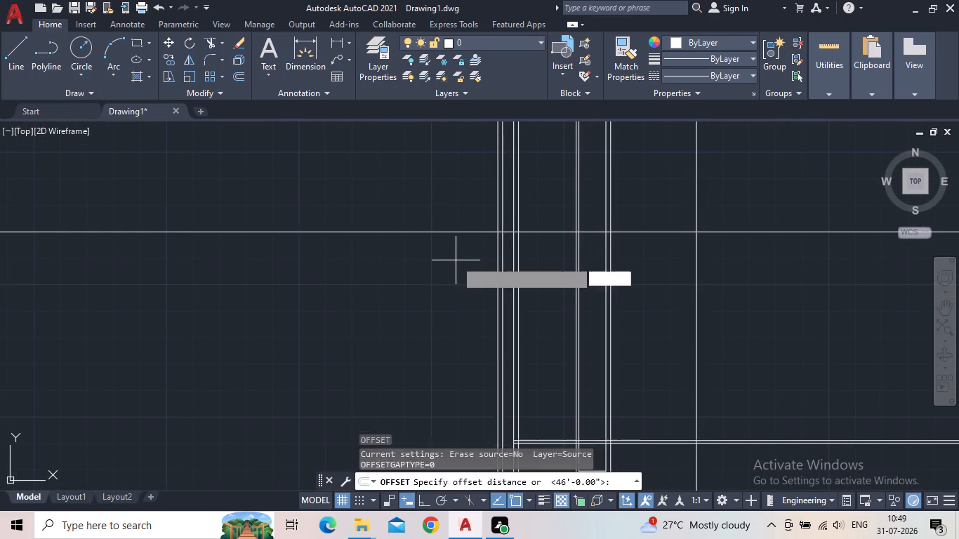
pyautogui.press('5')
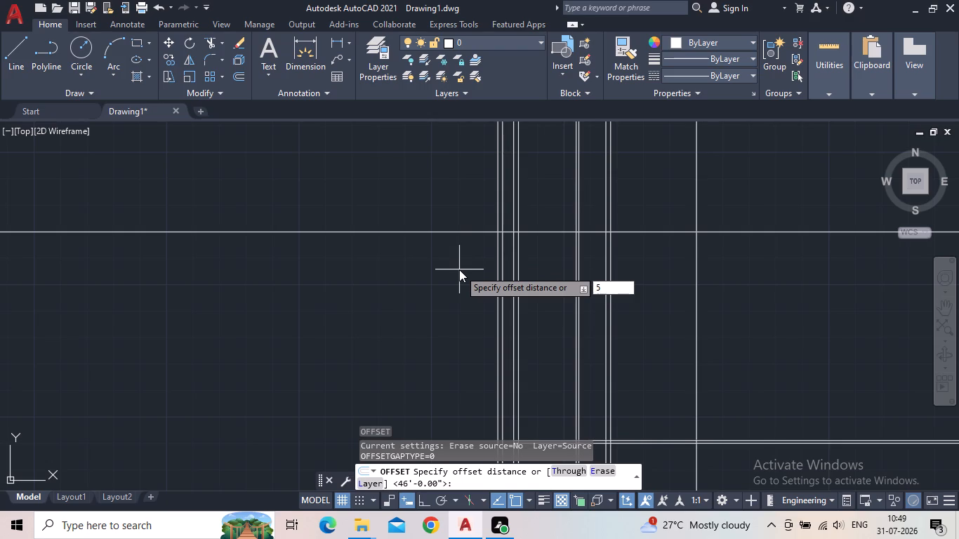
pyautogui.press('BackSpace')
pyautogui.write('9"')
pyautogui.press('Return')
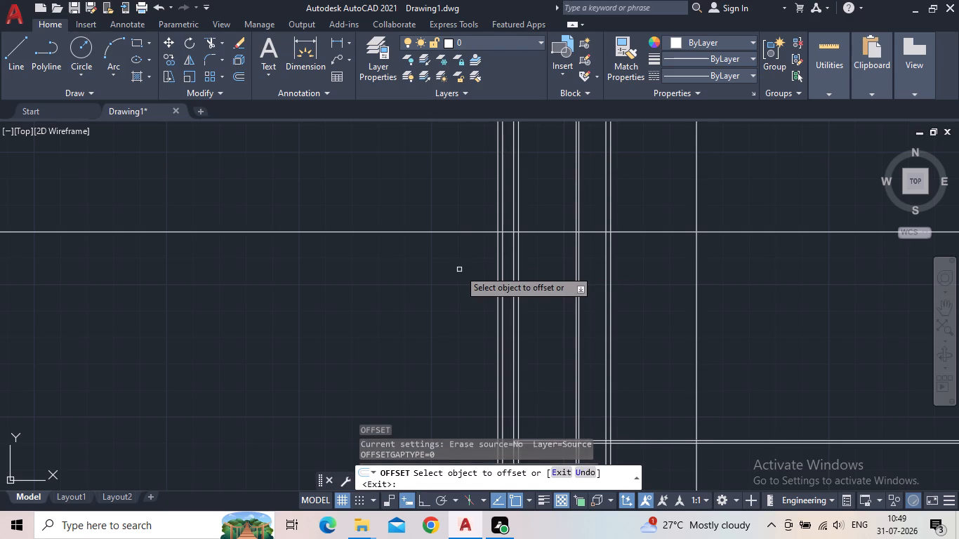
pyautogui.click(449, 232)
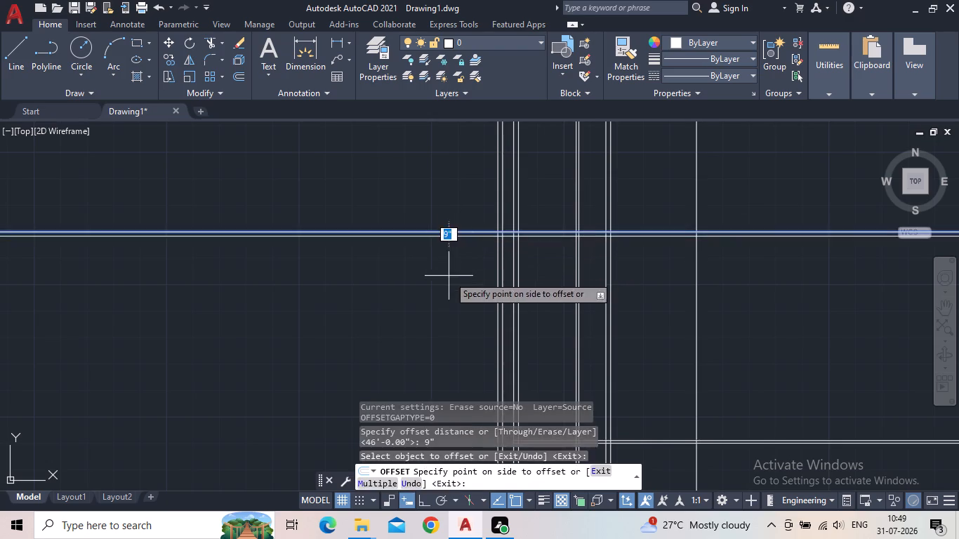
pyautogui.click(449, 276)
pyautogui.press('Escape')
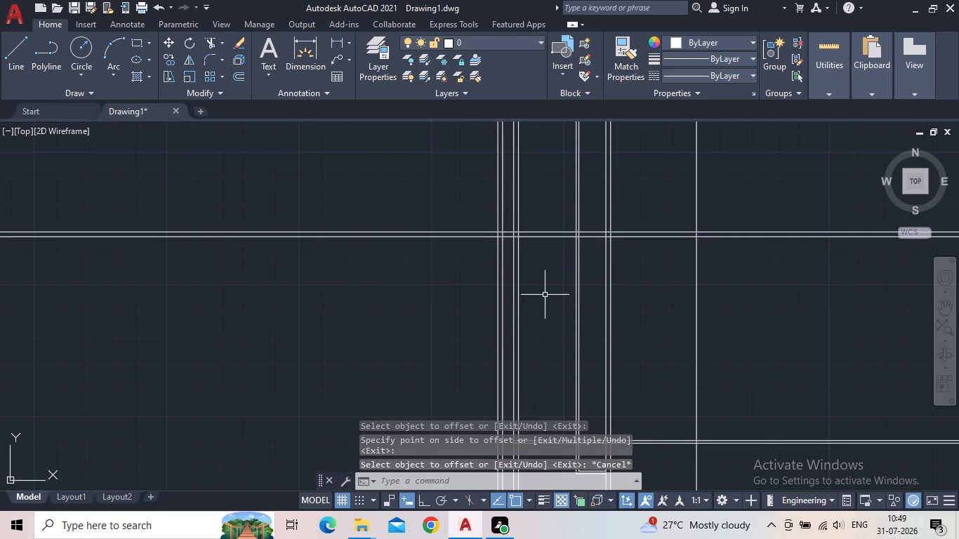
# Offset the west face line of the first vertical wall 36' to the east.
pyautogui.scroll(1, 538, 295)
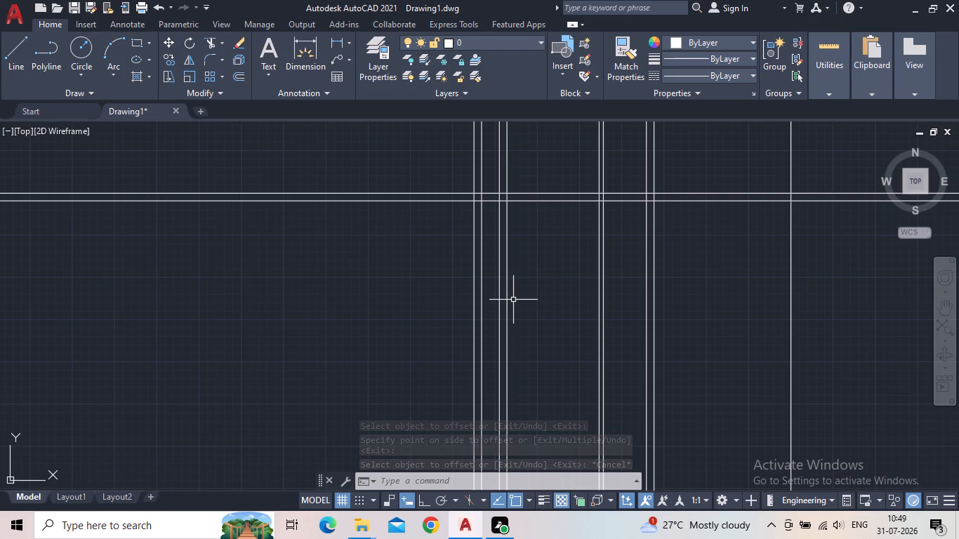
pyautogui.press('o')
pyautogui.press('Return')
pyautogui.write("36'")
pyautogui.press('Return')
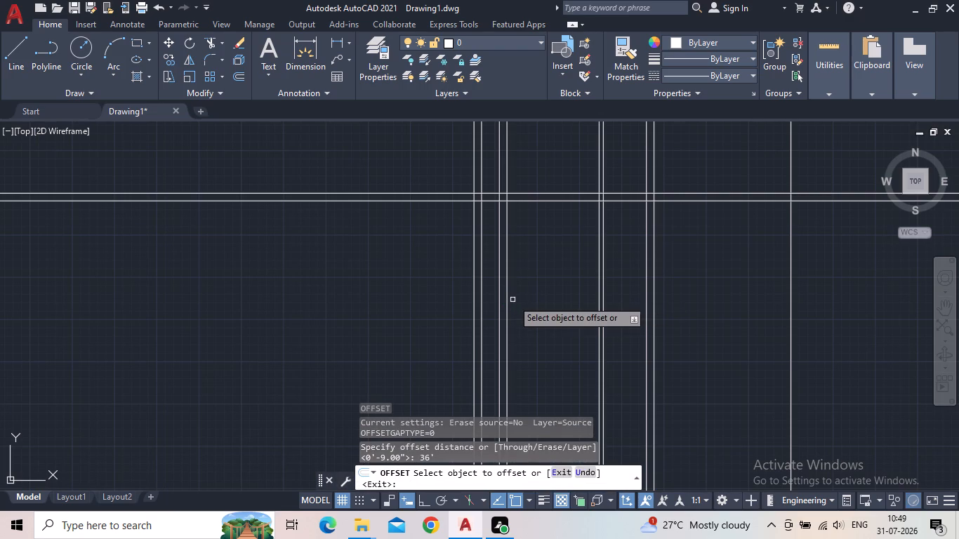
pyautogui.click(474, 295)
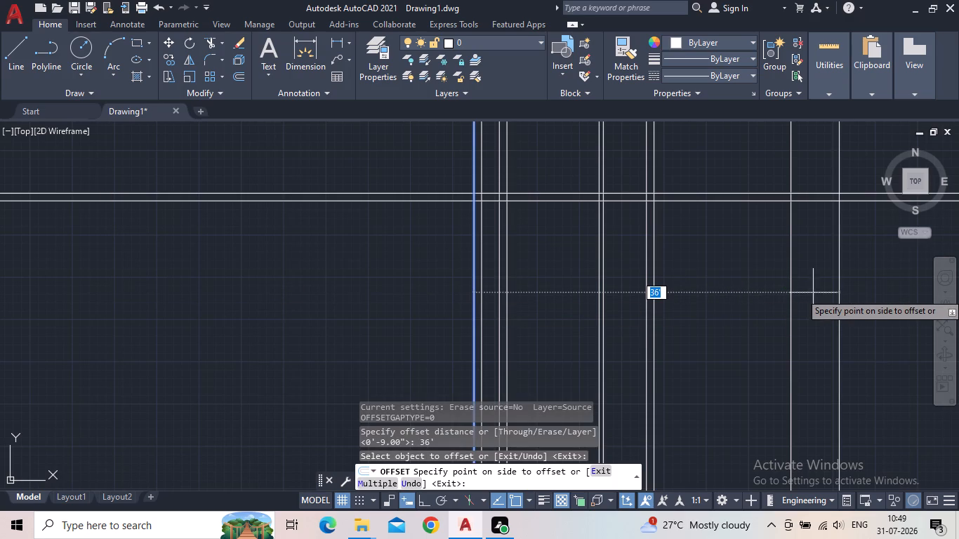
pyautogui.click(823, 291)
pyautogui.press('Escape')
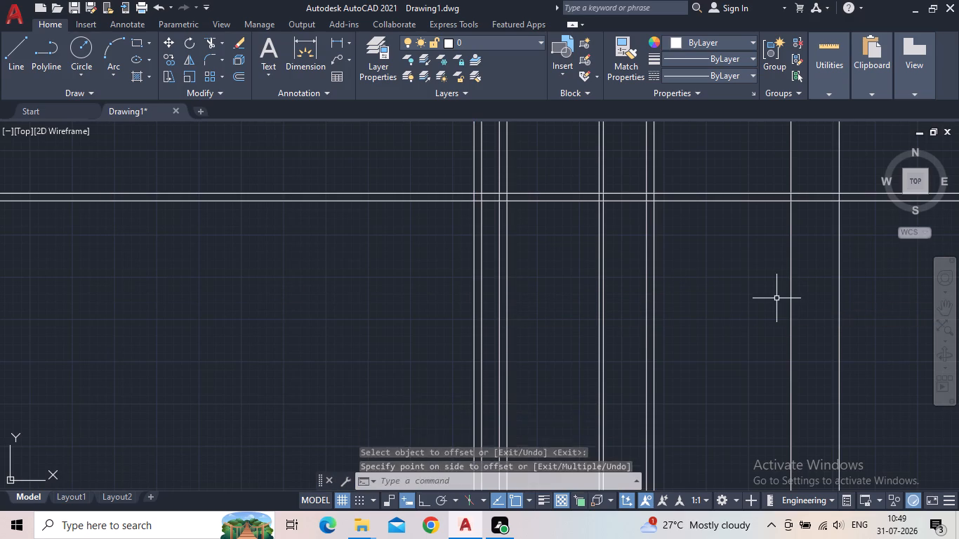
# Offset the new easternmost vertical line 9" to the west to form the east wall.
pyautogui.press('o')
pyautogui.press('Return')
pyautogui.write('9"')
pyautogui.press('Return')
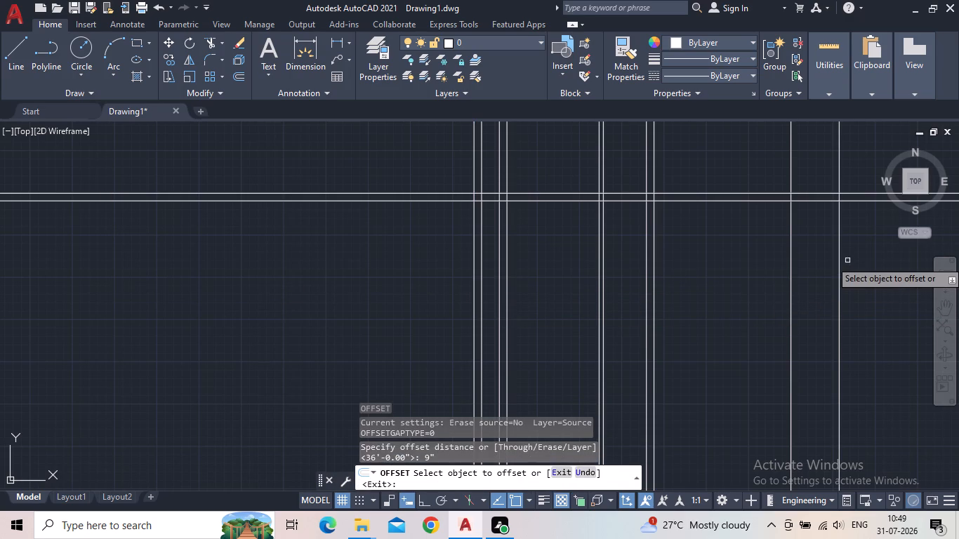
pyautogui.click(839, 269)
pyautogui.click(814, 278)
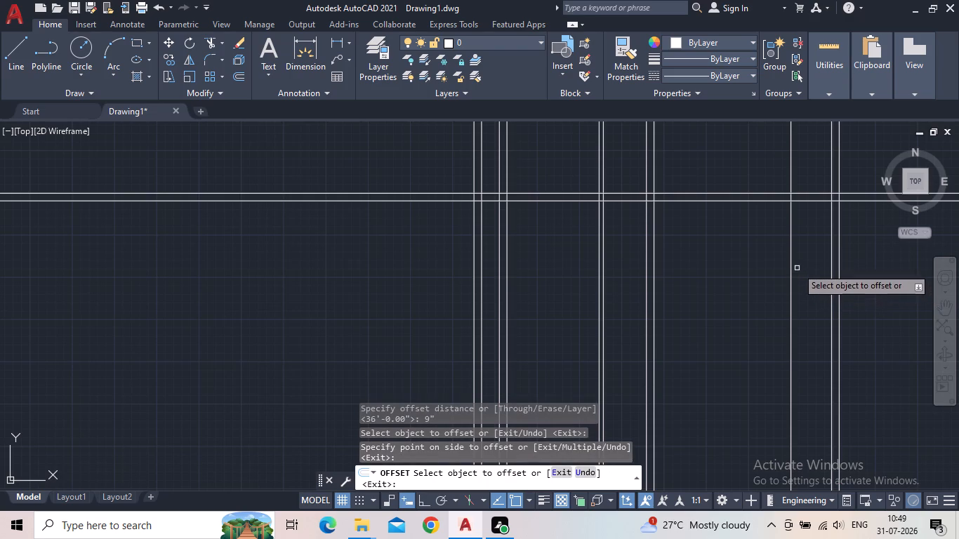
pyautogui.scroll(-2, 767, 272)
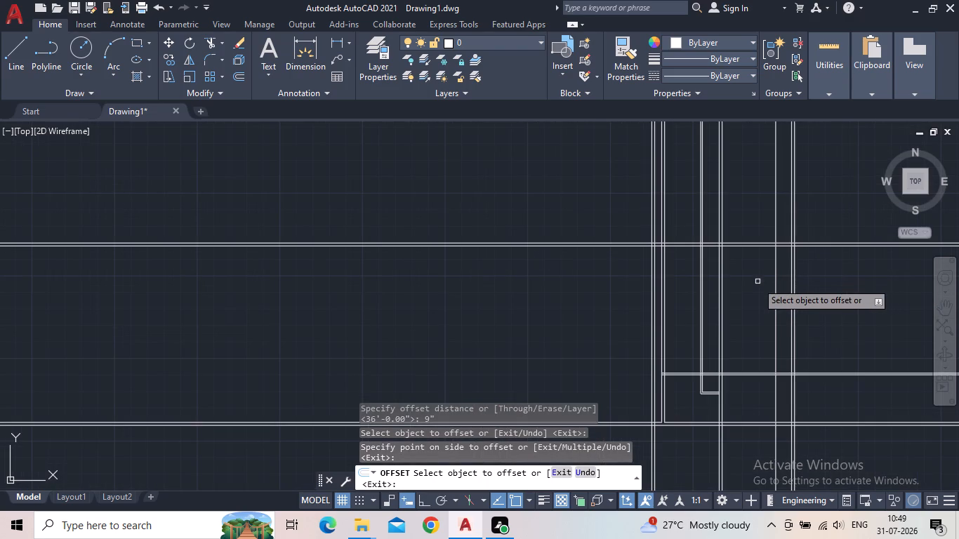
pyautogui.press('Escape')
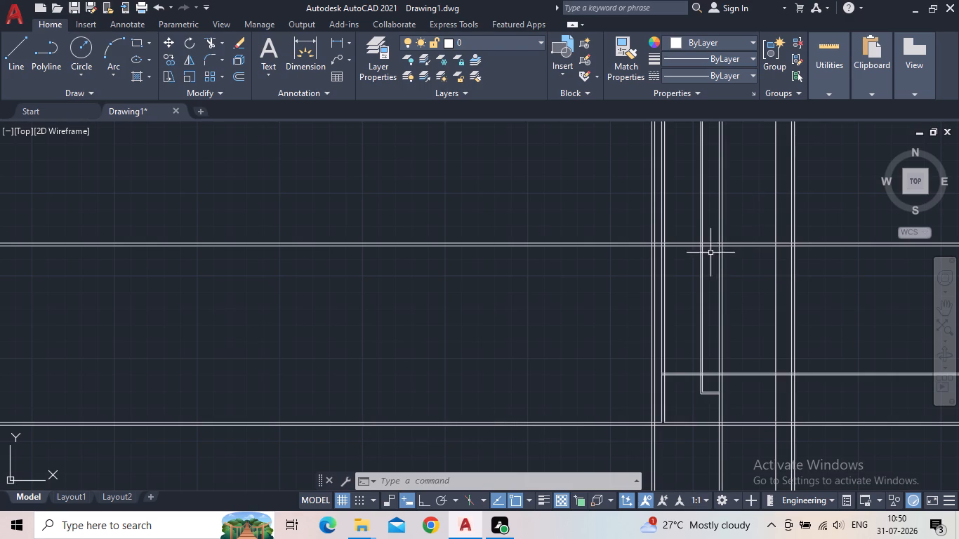
# Examine the wall layout between the bottom wall, the new north wall and the new east wall.
pyautogui.scroll(-1, 703, 260)
pyautogui.scroll(3, 734, 310)
pyautogui.moveTo(711, 284); pyautogui.dragTo(701, 260, button='middle')
pyautogui.scroll(-1, 699, 258)
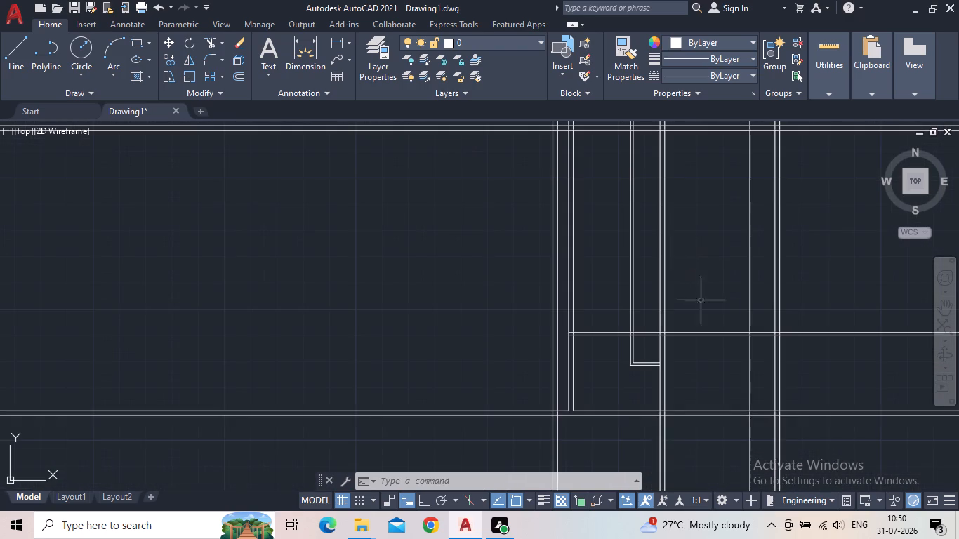
pyautogui.moveTo(701, 305); pyautogui.dragTo(689, 243, button='middle')
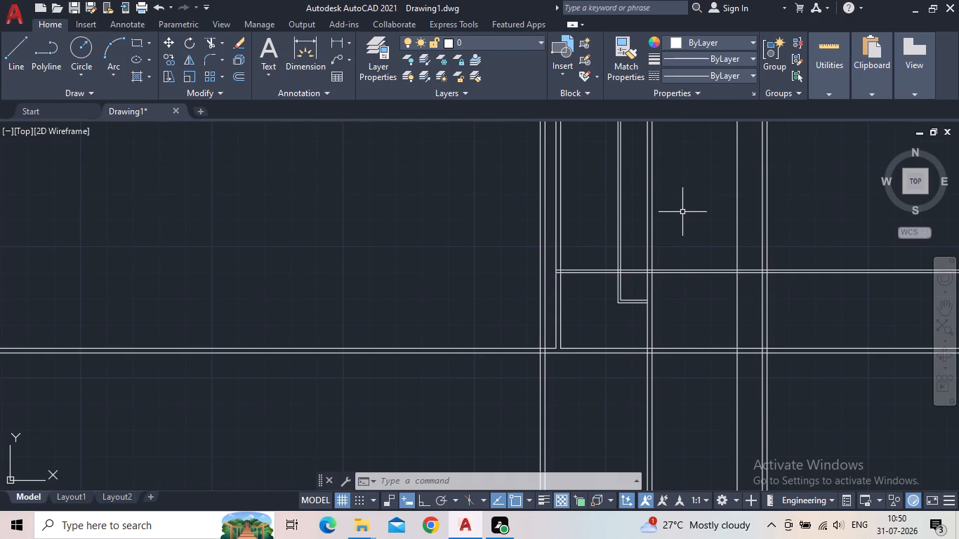
pyautogui.moveTo(575, 342); pyautogui.dragTo(543, 462, button='middle')
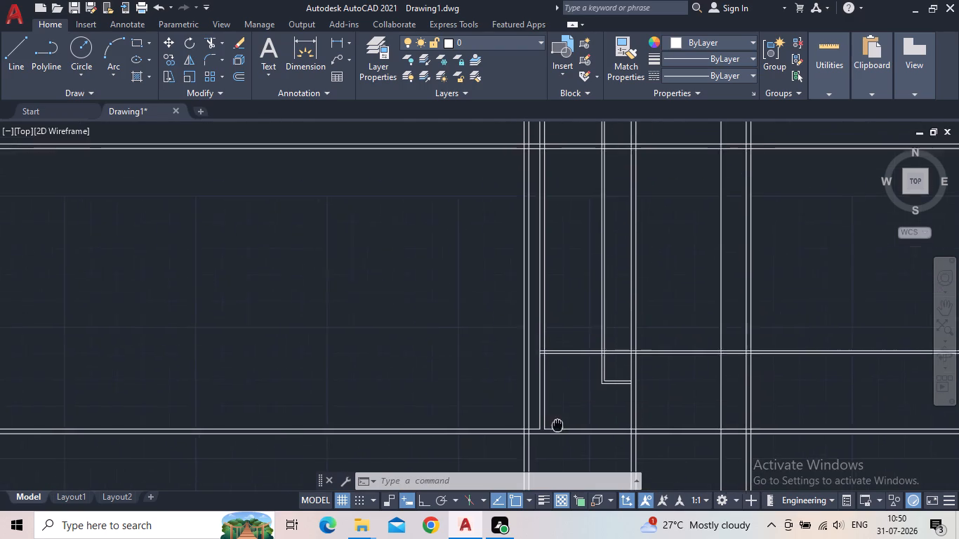
pyautogui.moveTo(543, 462); pyautogui.dragTo(541, 466, button='middle')
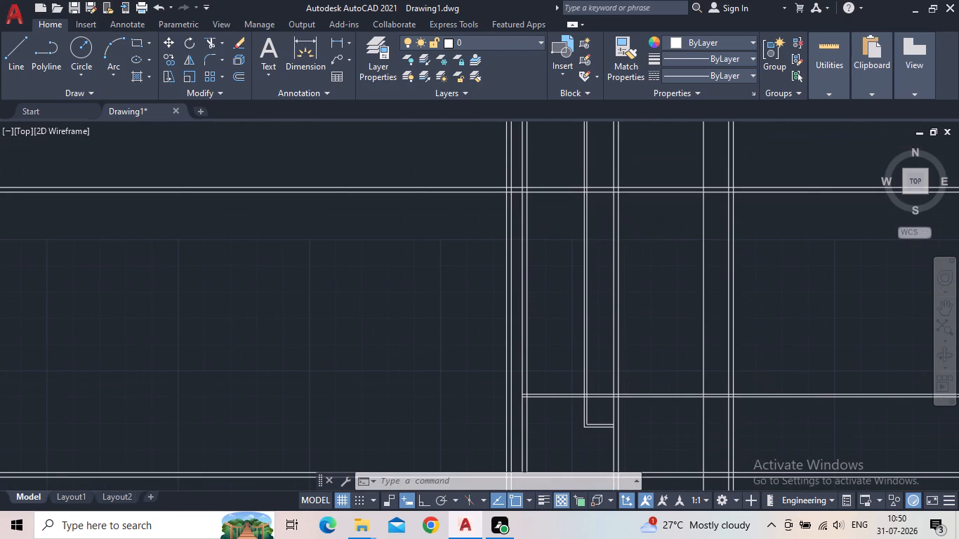
pyautogui.scroll(-1, 559, 453)
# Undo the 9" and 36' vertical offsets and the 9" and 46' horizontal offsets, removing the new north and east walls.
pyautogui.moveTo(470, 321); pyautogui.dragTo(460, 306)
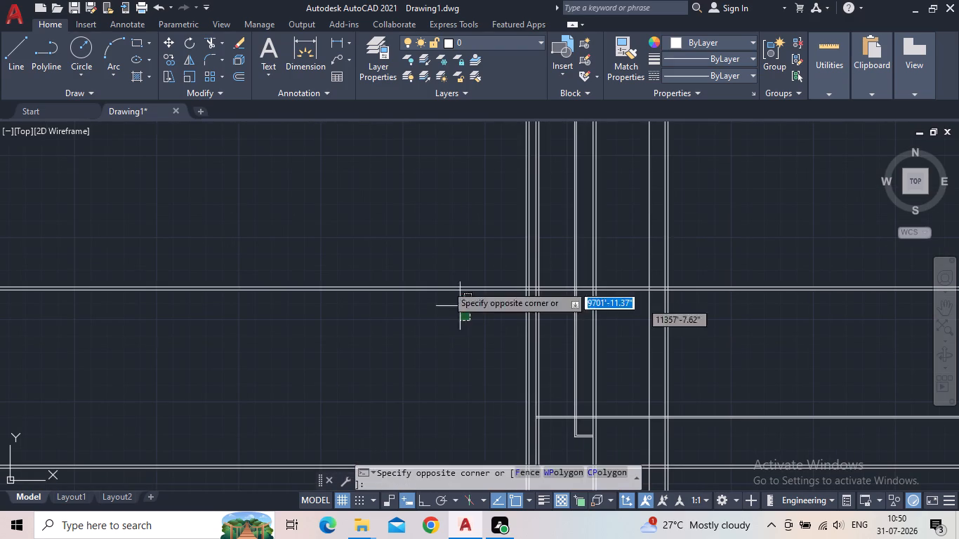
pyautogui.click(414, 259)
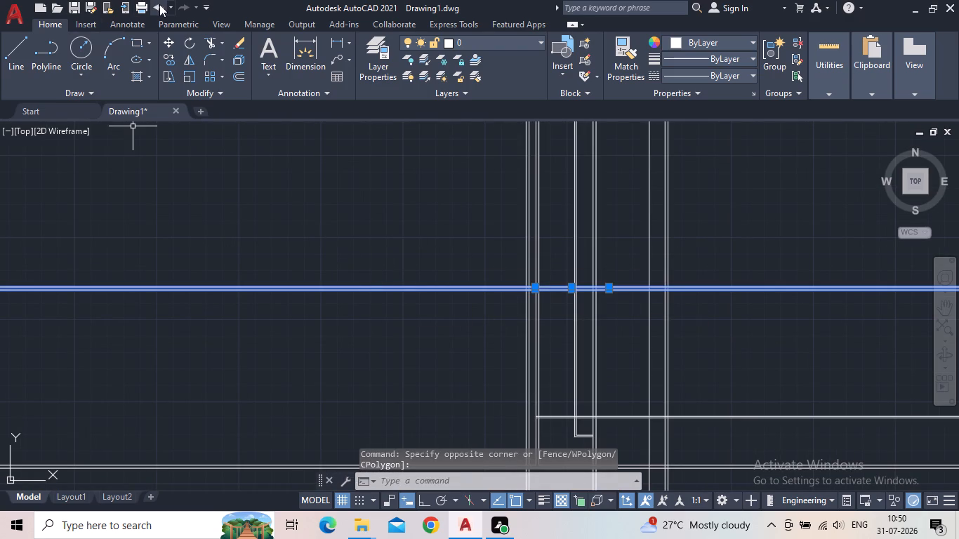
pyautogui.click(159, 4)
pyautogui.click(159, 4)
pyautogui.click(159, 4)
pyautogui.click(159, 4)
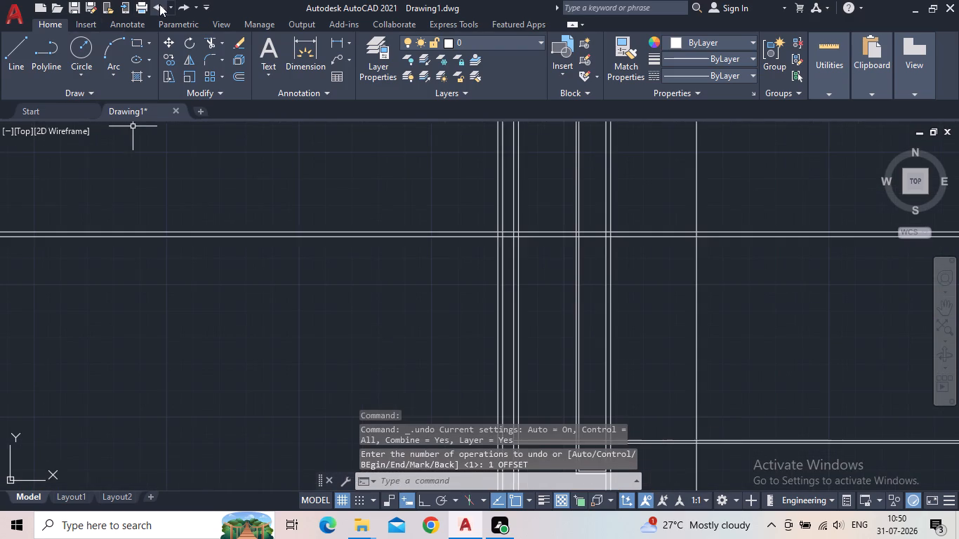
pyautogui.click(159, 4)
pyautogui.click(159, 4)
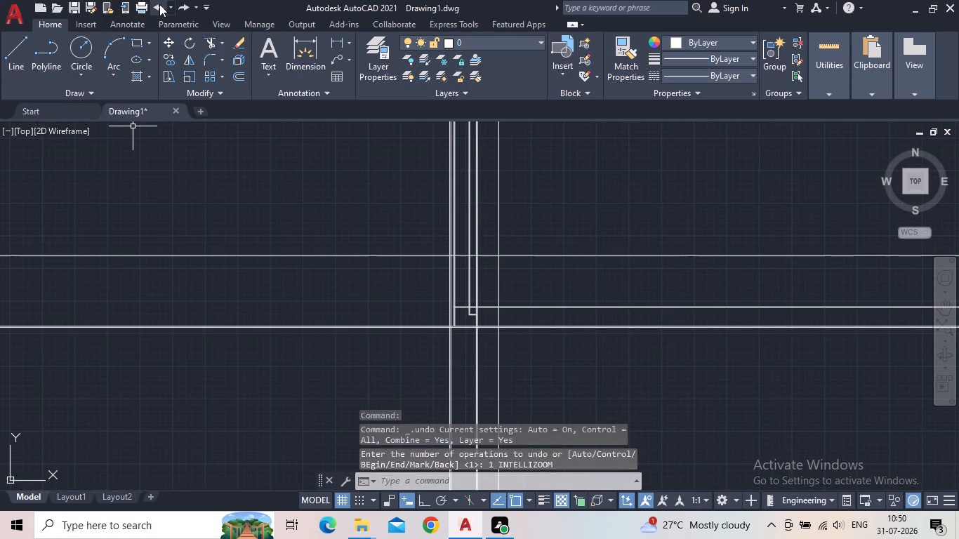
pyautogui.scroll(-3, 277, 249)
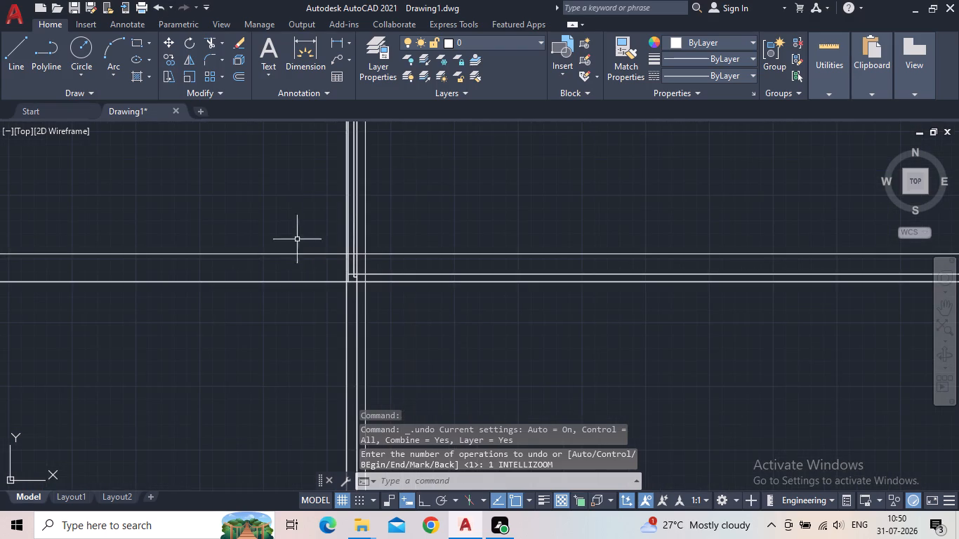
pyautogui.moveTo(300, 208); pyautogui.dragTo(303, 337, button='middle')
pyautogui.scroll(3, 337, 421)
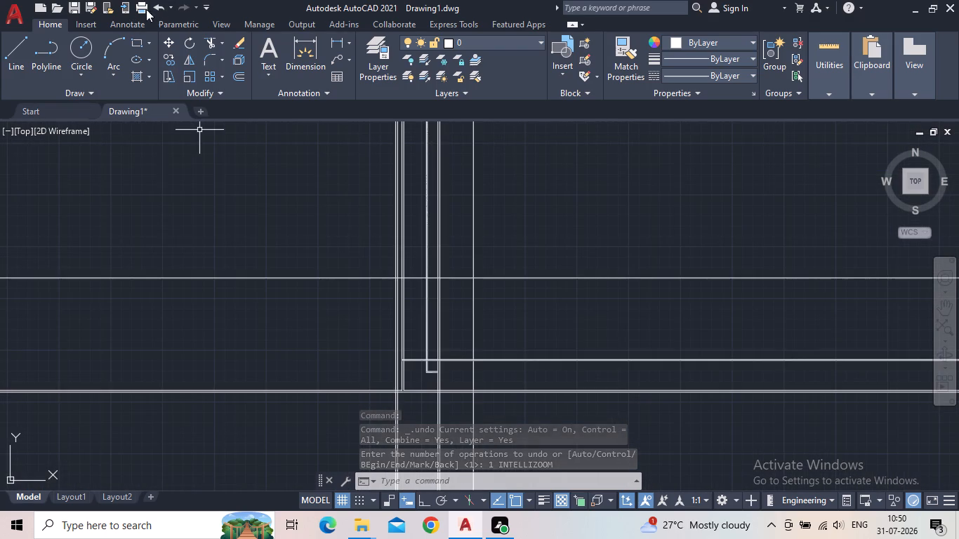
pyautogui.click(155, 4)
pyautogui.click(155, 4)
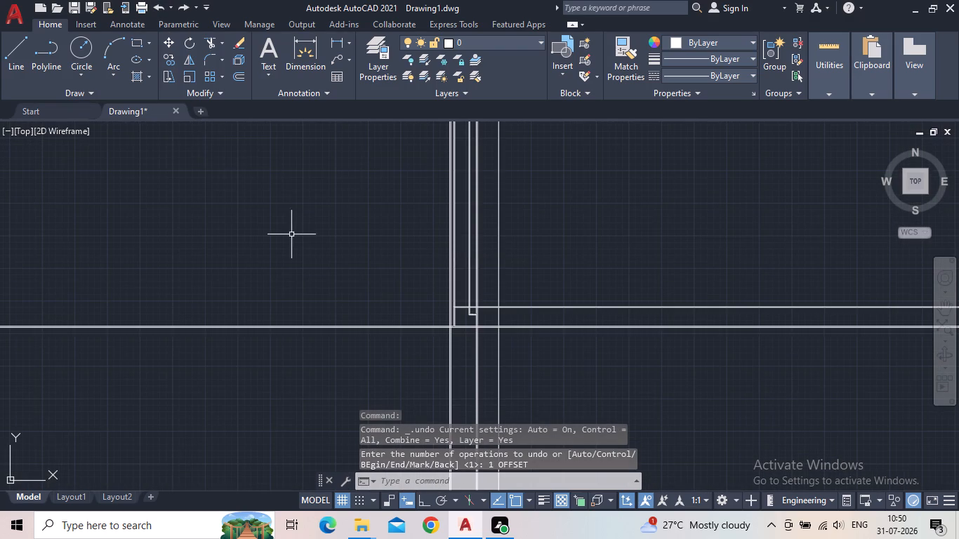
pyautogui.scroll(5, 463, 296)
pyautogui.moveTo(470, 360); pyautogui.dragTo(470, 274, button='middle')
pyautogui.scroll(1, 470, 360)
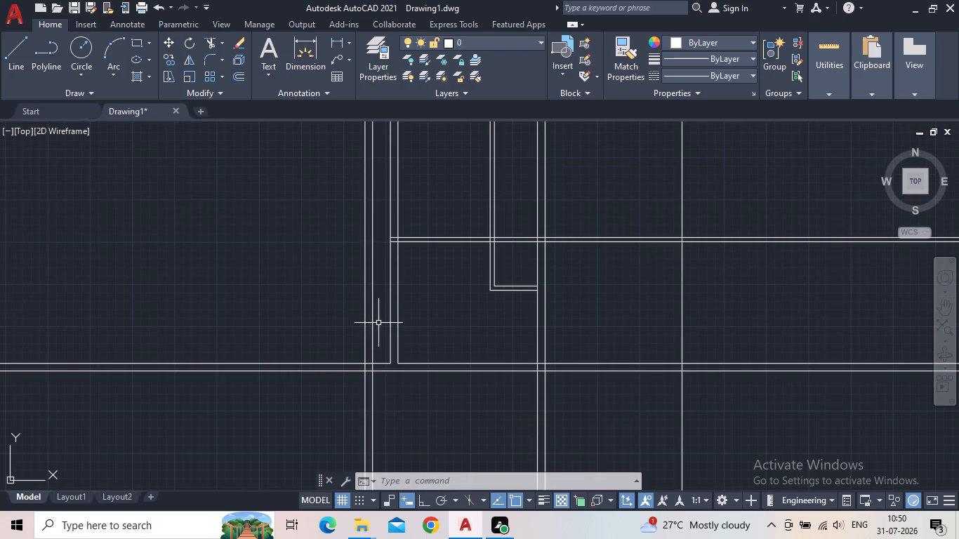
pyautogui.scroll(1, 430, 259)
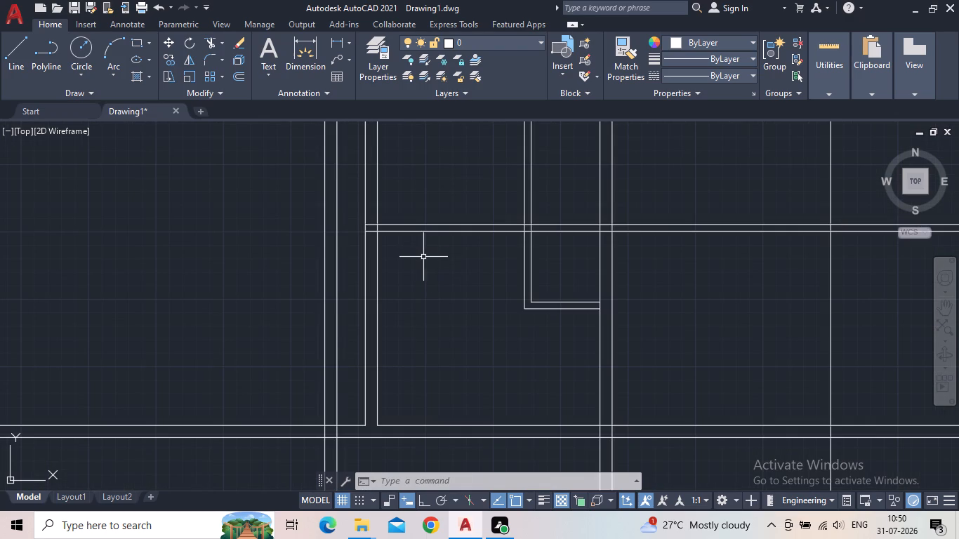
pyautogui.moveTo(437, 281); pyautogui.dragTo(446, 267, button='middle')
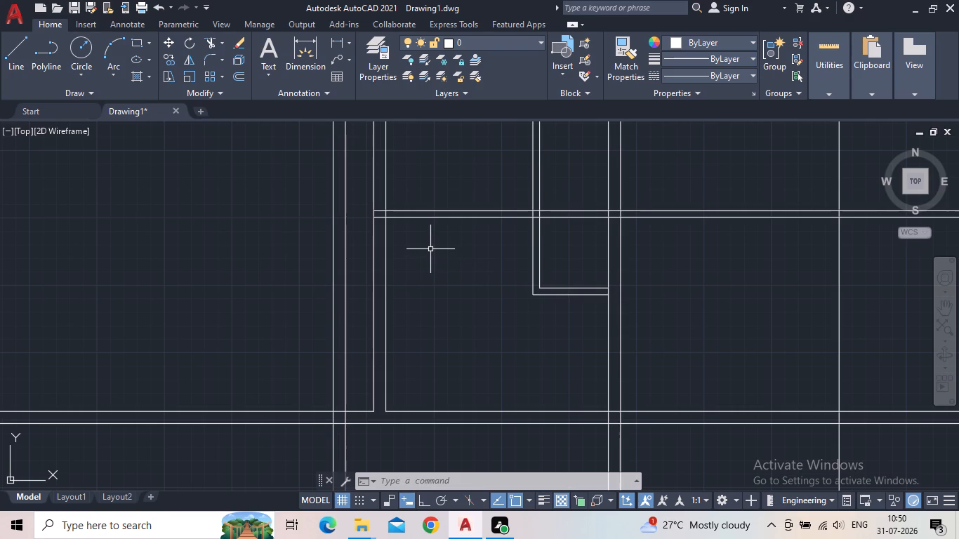
# Examine the small room and wall spacing between the bottom wall and the horizontal 5" wall above it.
pyautogui.scroll(2, 378, 237)
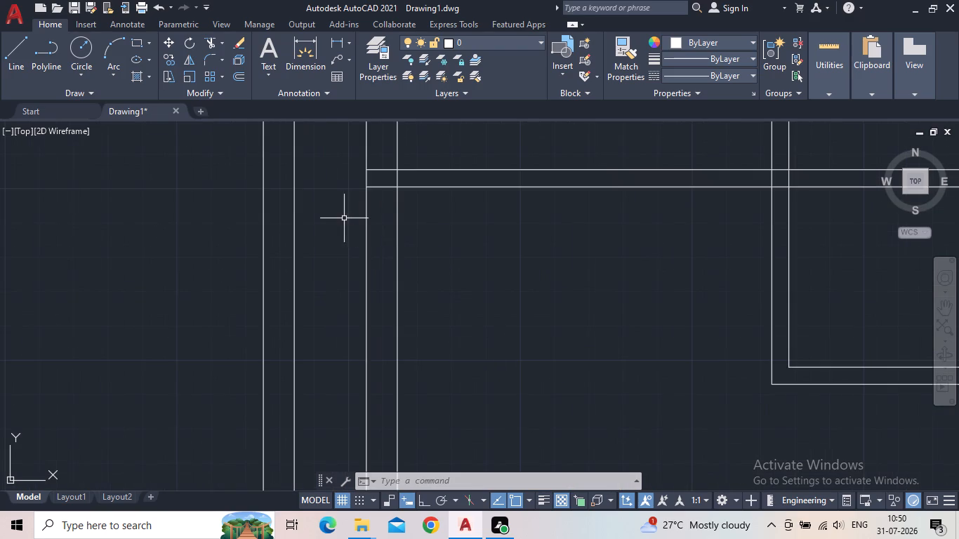
pyautogui.moveTo(344, 218); pyautogui.dragTo(331, 295, button='middle')
pyautogui.scroll(-2, 330, 298)
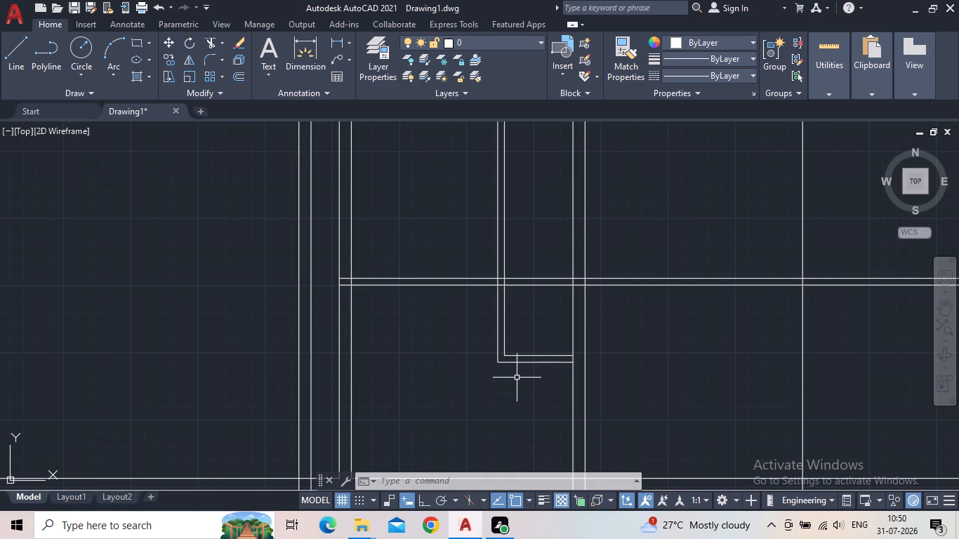
pyautogui.scroll(-2, 479, 334)
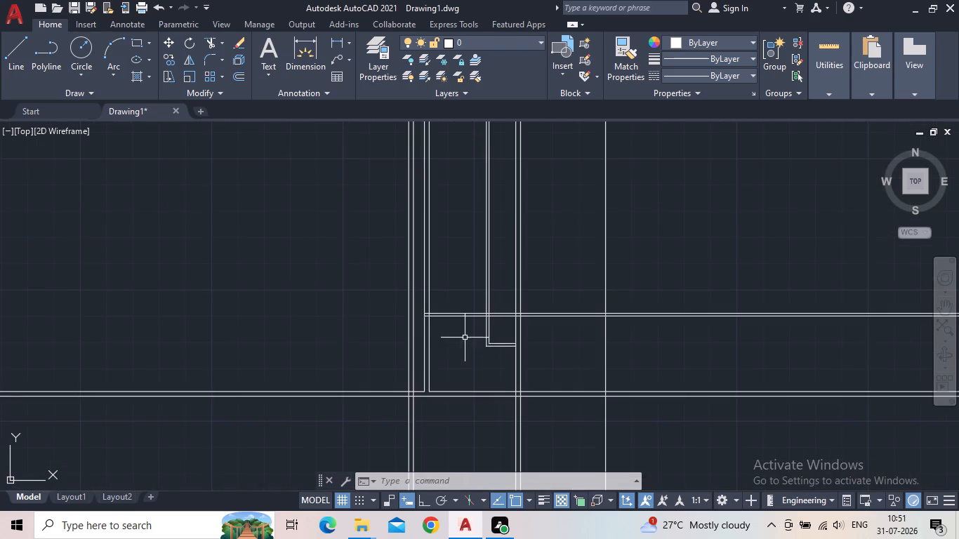
pyautogui.moveTo(463, 338); pyautogui.dragTo(453, 354, button='middle')
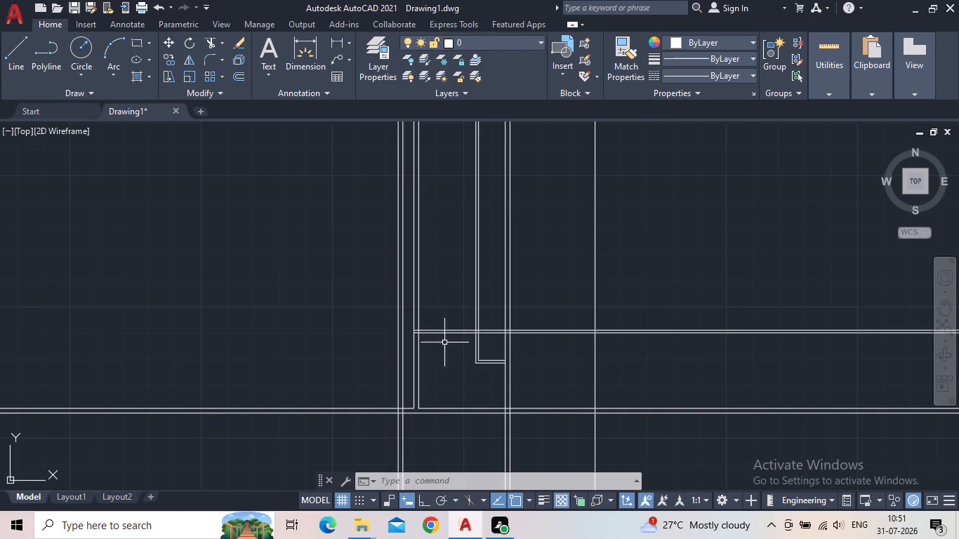
pyautogui.moveTo(438, 363); pyautogui.dragTo(384, 394, button='middle')
pyautogui.scroll(1, 436, 364)
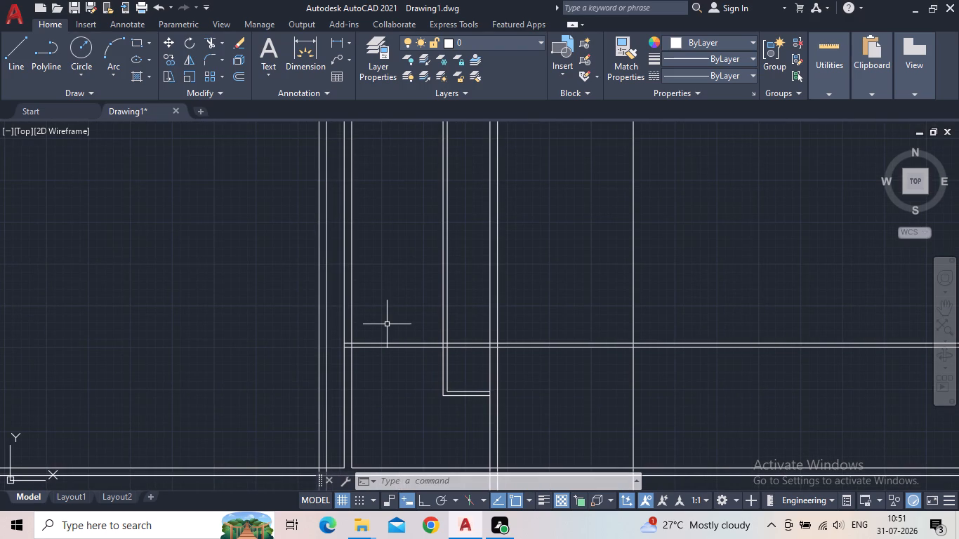
pyautogui.scroll(-1, 397, 335)
pyautogui.moveTo(412, 392); pyautogui.dragTo(446, 368, button='middle')
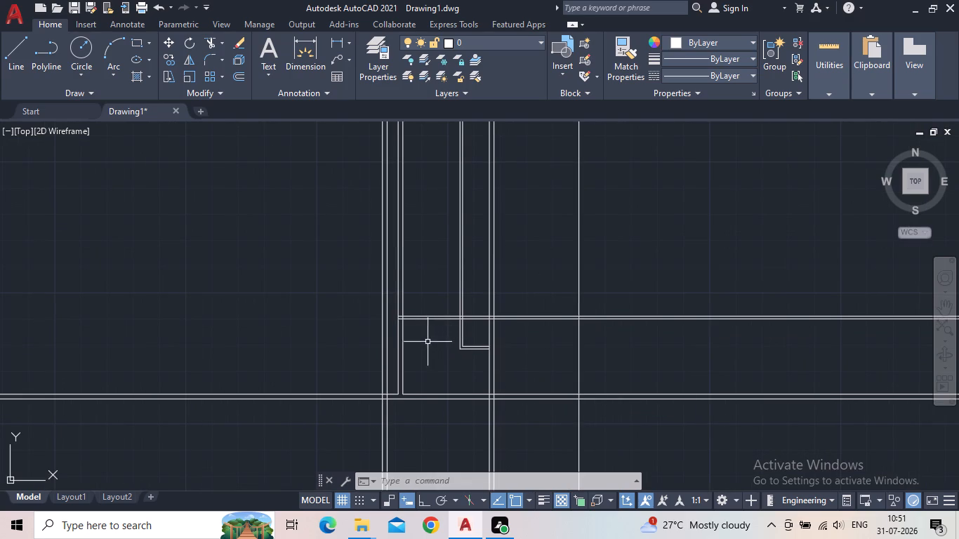
pyautogui.scroll(1, 429, 362)
pyautogui.moveTo(447, 371); pyautogui.dragTo(419, 319, button='middle')
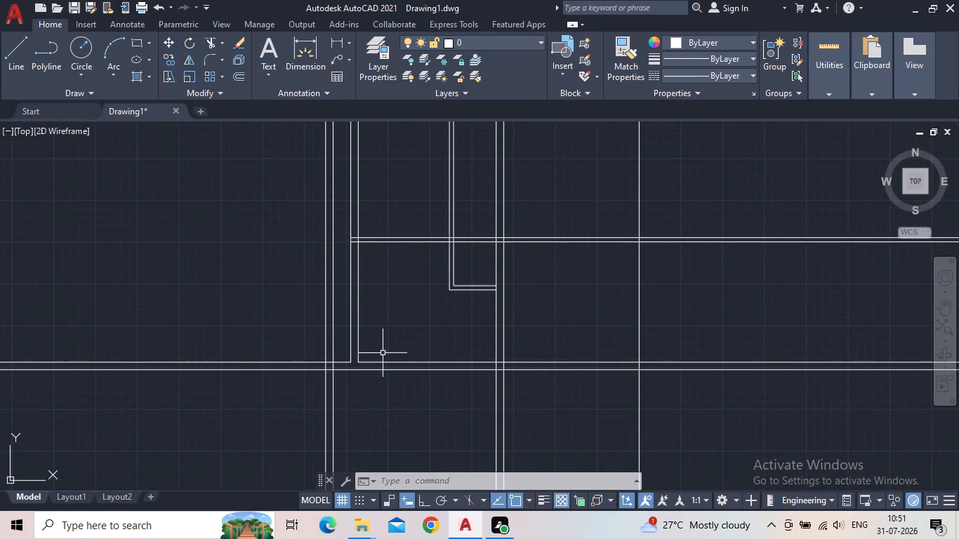
pyautogui.scroll(1, 392, 319)
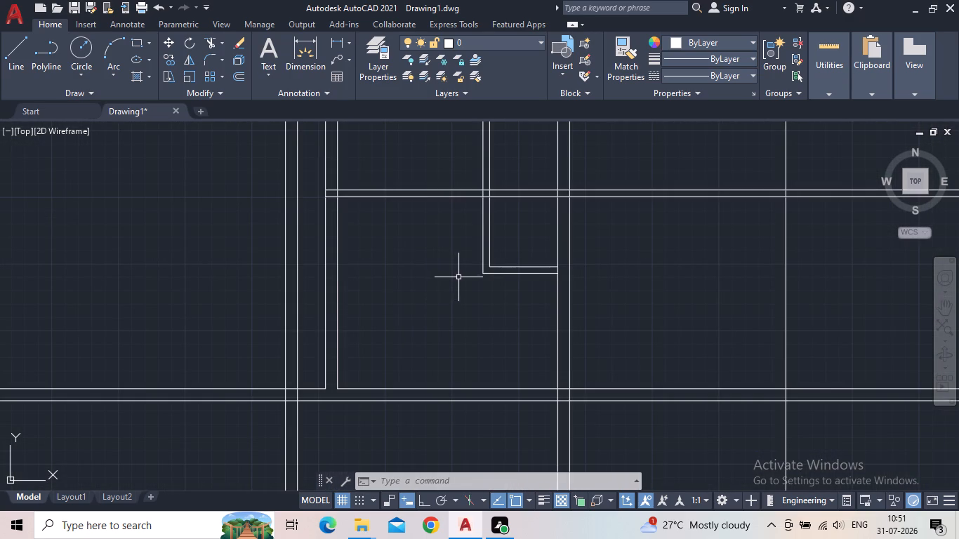
pyautogui.moveTo(470, 300); pyautogui.dragTo(460, 290, button='middle')
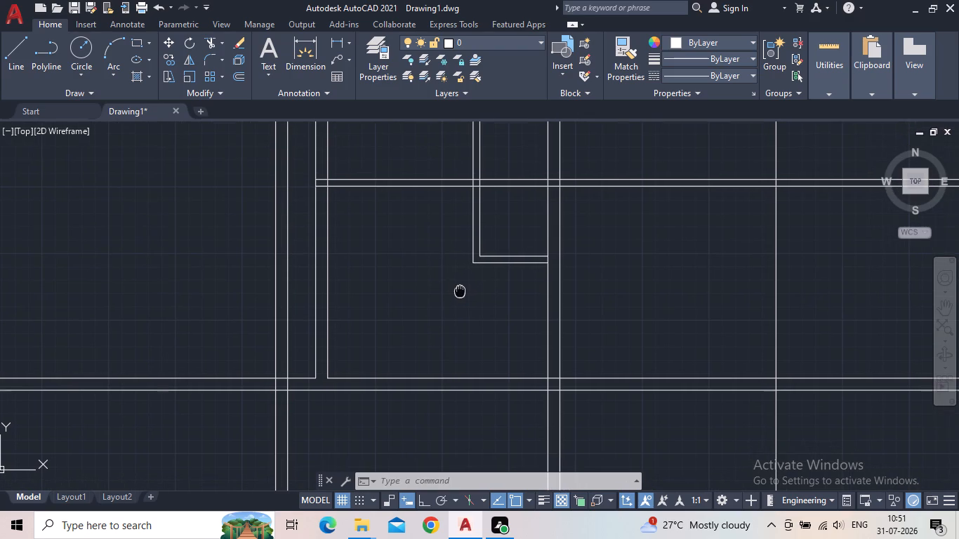
pyautogui.moveTo(460, 290); pyautogui.dragTo(459, 288, button='middle')
pyautogui.scroll(-1, 443, 371)
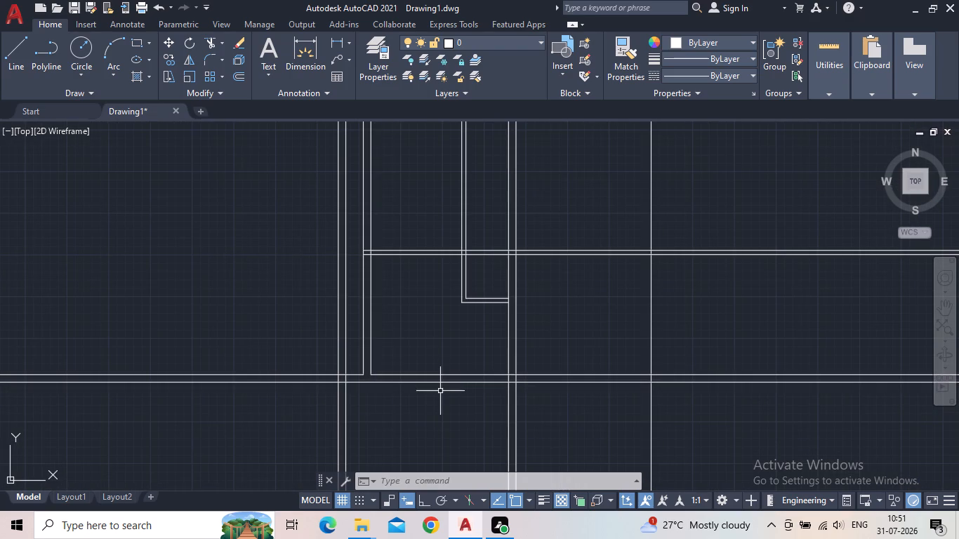
# Offset the south face line of the bottom wall 4'6" to the south.
pyautogui.press('o')
pyautogui.press('Return')
pyautogui.write("4'")
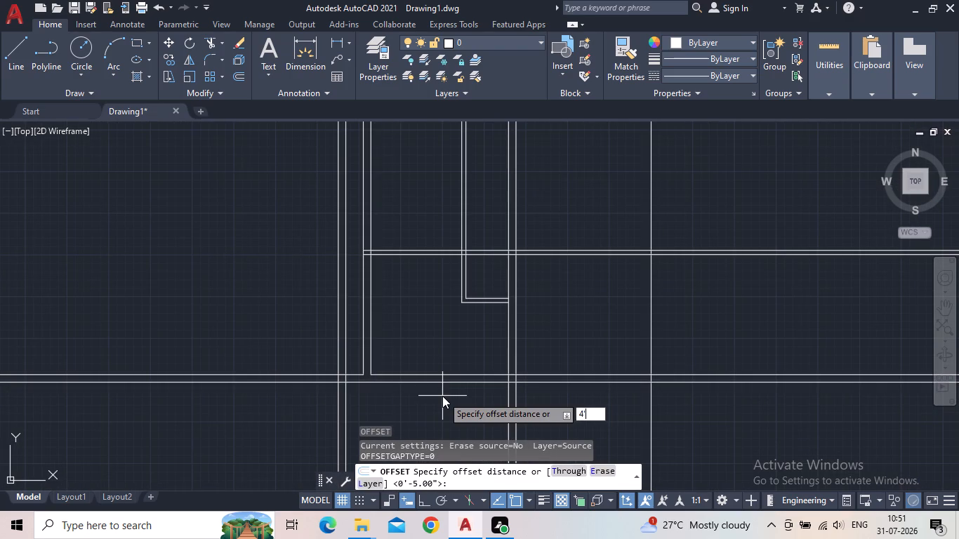
pyautogui.press('6')
pyautogui.hotkey('shift', '"')
pyautogui.press('Return')
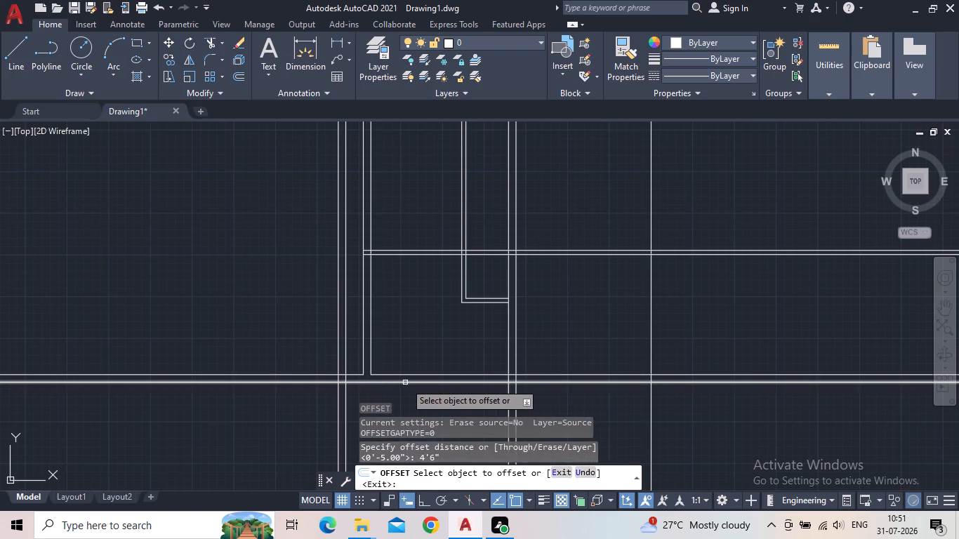
pyautogui.click(393, 382)
pyautogui.moveTo(439, 396); pyautogui.dragTo(473, 301, button='middle')
pyautogui.click(468, 348)
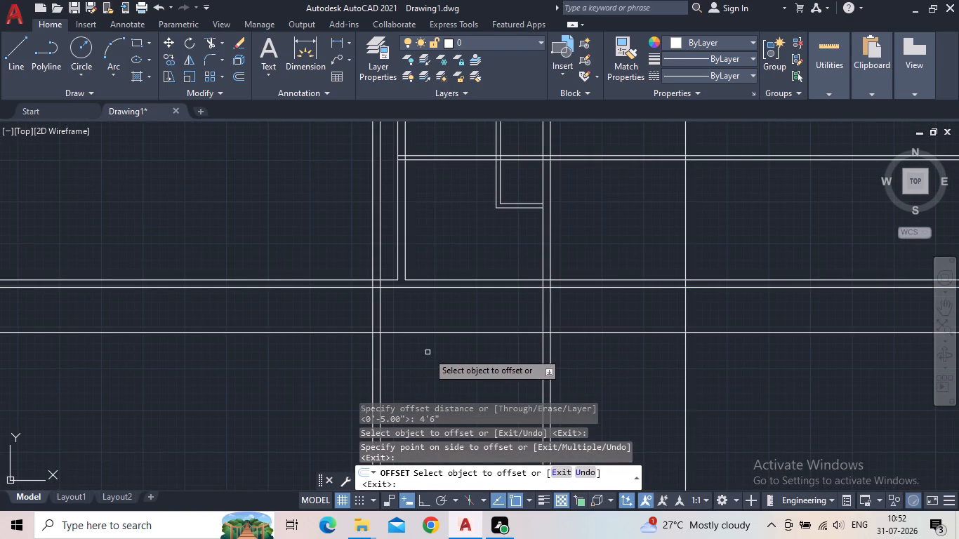
pyautogui.press('Escape')
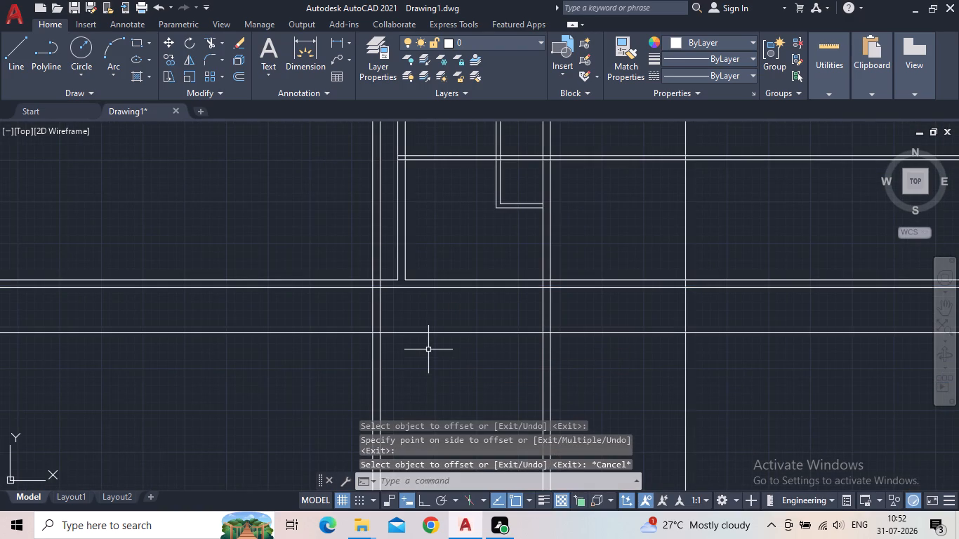
# Offset the new southernmost horizontal line 9" to the south to form the outer south wall.
pyautogui.press('o')
pyautogui.press('Return')
pyautogui.write('9"')
pyautogui.press('Return')
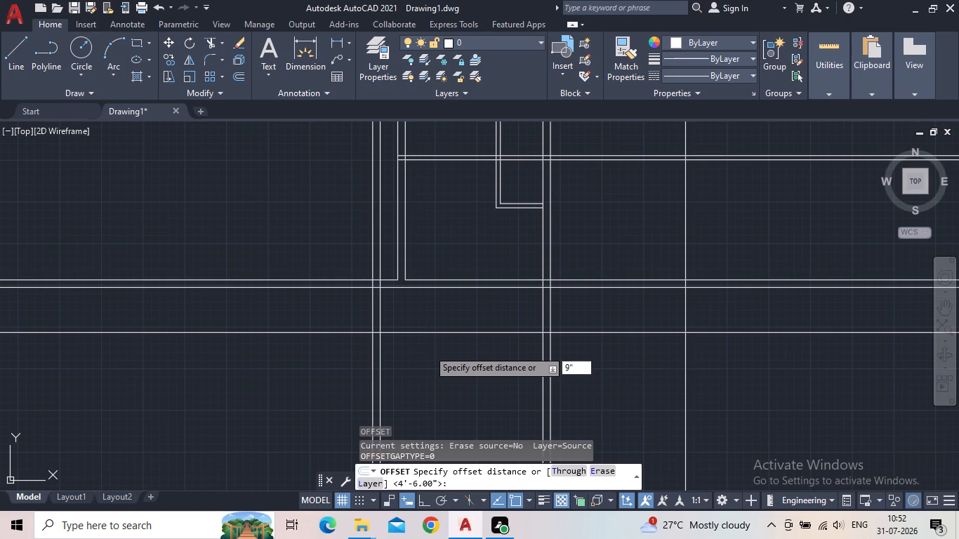
pyautogui.click(447, 335)
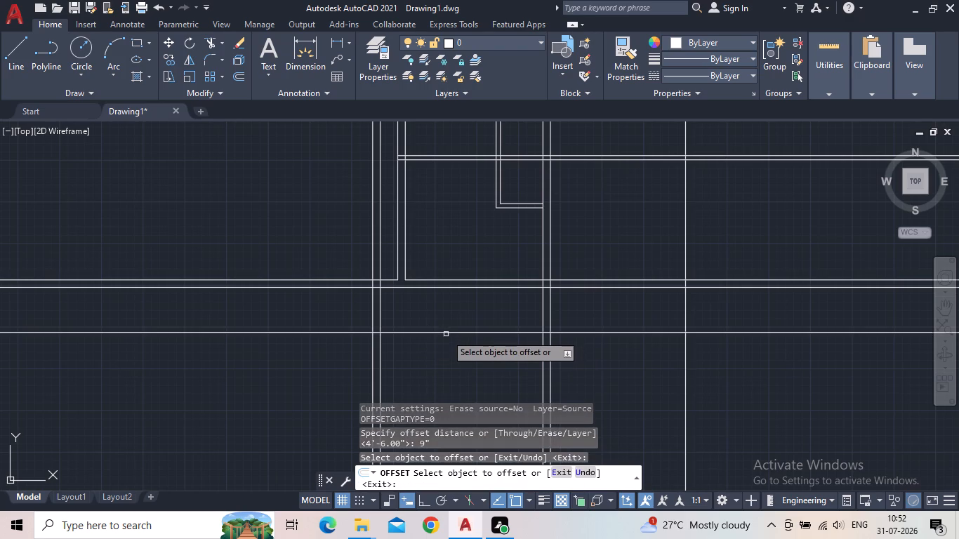
pyautogui.click(446, 333)
pyautogui.click(441, 390)
pyautogui.press('Escape')
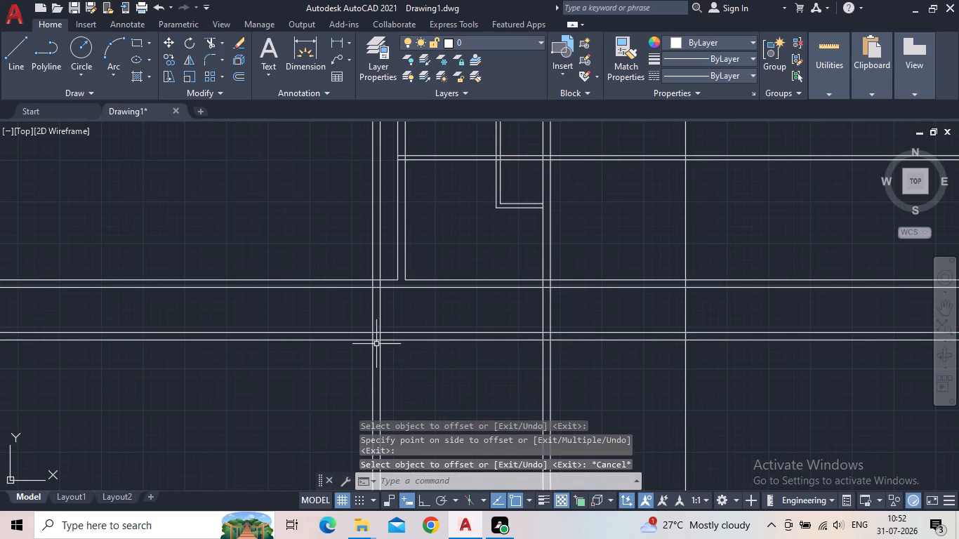
# Offset the south face line of the new outer south wall 46' to the north.
pyautogui.moveTo(351, 333); pyautogui.dragTo(364, 422, button='middle')
pyautogui.scroll(-1, 364, 422)
pyautogui.moveTo(383, 398); pyautogui.dragTo(378, 338, button='middle')
pyautogui.scroll(-1, 378, 338)
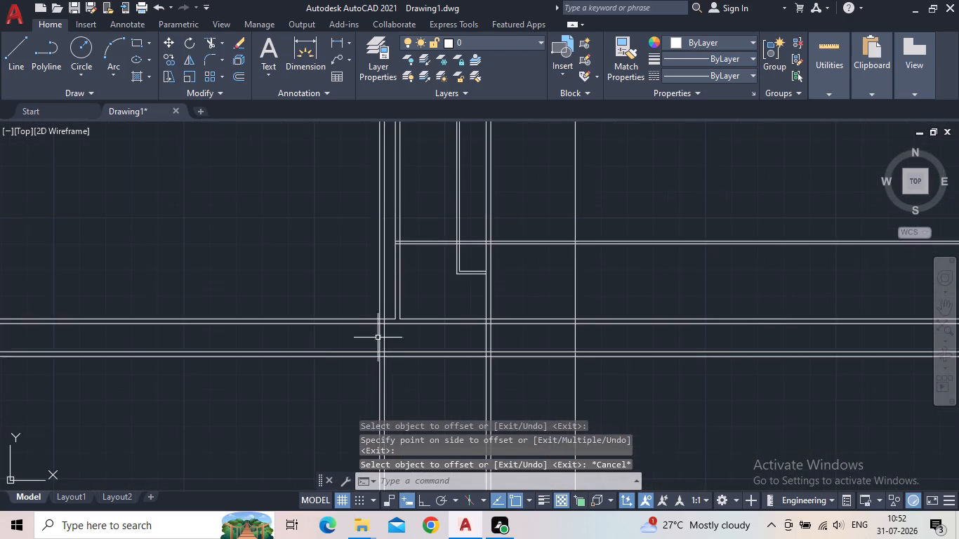
pyautogui.scroll(2, 389, 358)
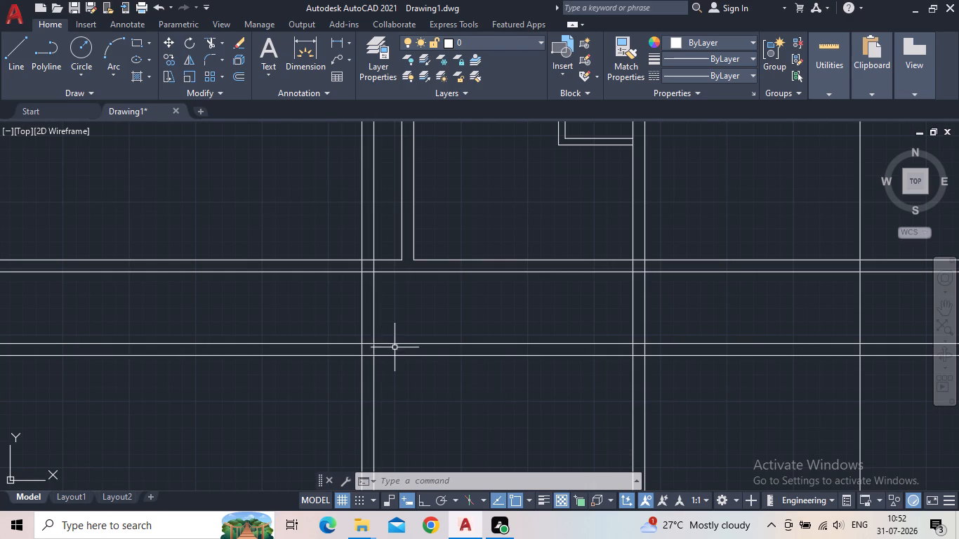
pyautogui.press('o')
pyautogui.press('Return')
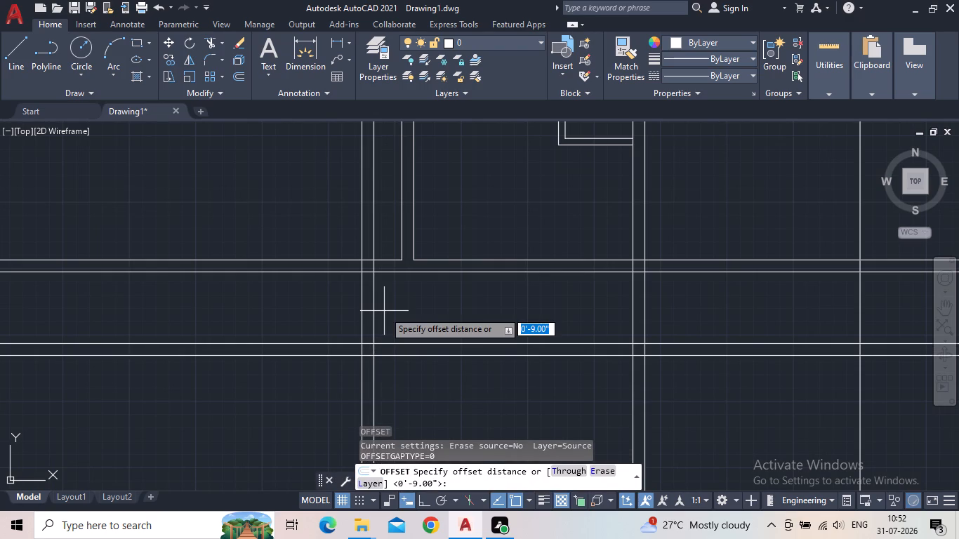
pyautogui.write('46')
pyautogui.press("'")
pyautogui.press('Return')
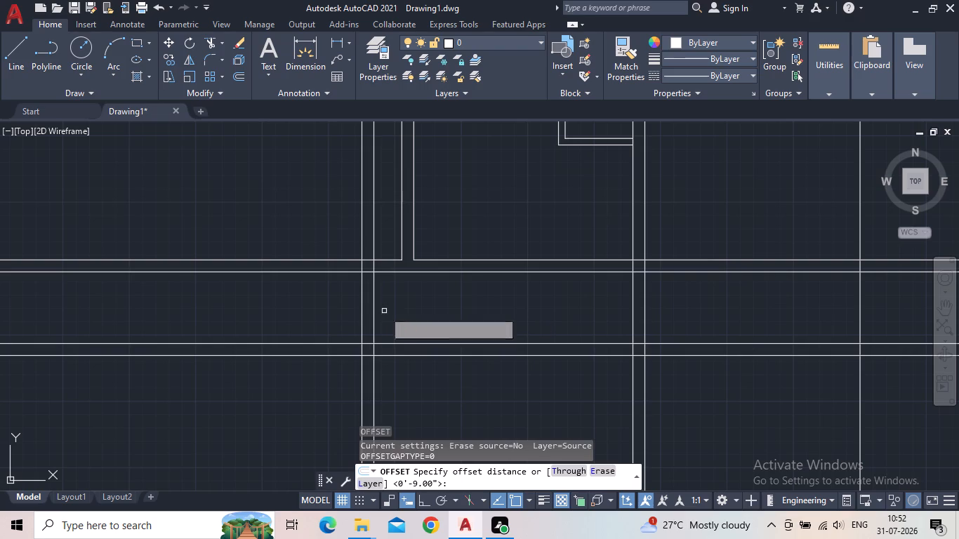
pyautogui.click(329, 354)
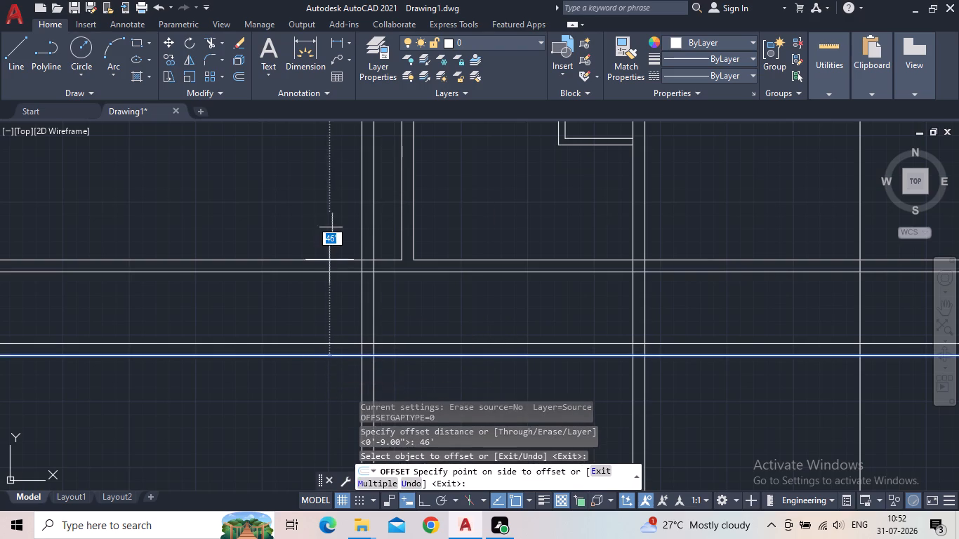
pyautogui.moveTo(335, 173); pyautogui.dragTo(345, 251, button='middle')
pyautogui.scroll(-4, 347, 253)
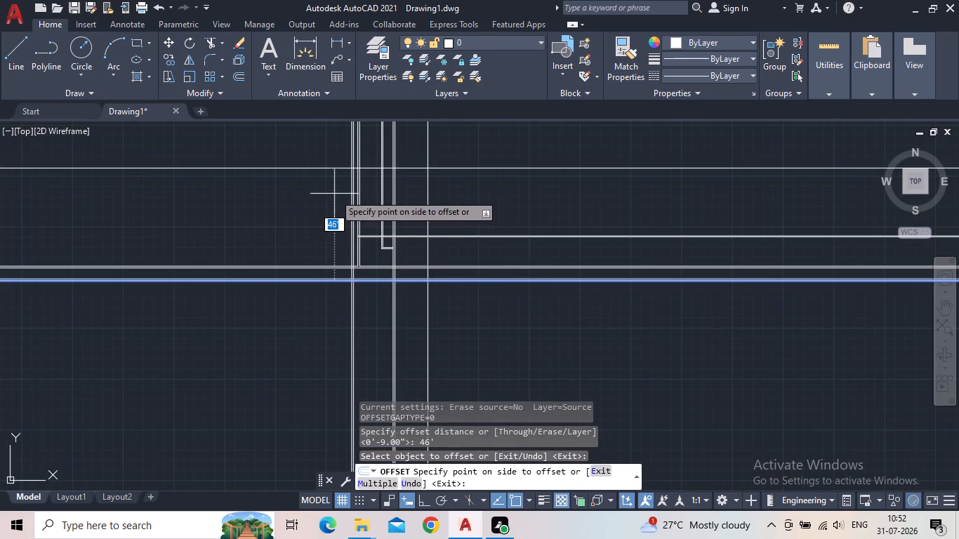
pyautogui.click(335, 190)
pyautogui.press('Escape')
pyautogui.press('Escape')
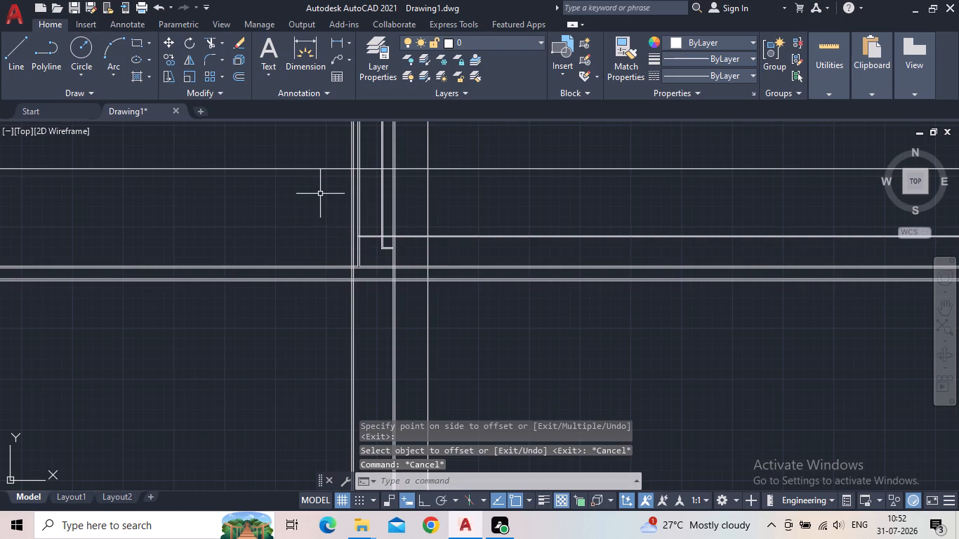
# Offset the new northern horizontal line 9" to the south to form the north wall.
pyautogui.press('o')
pyautogui.press('Return')
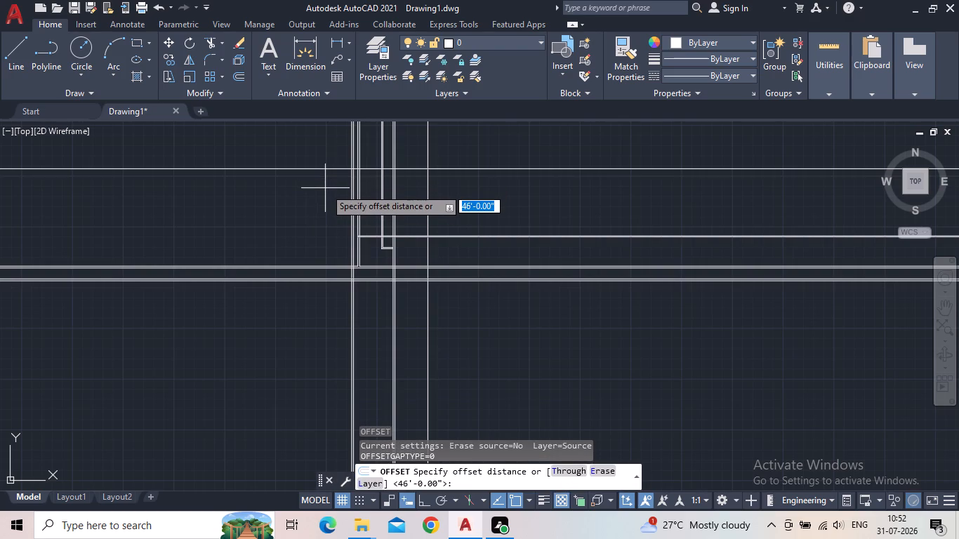
pyautogui.write('9"')
pyautogui.press('Return')
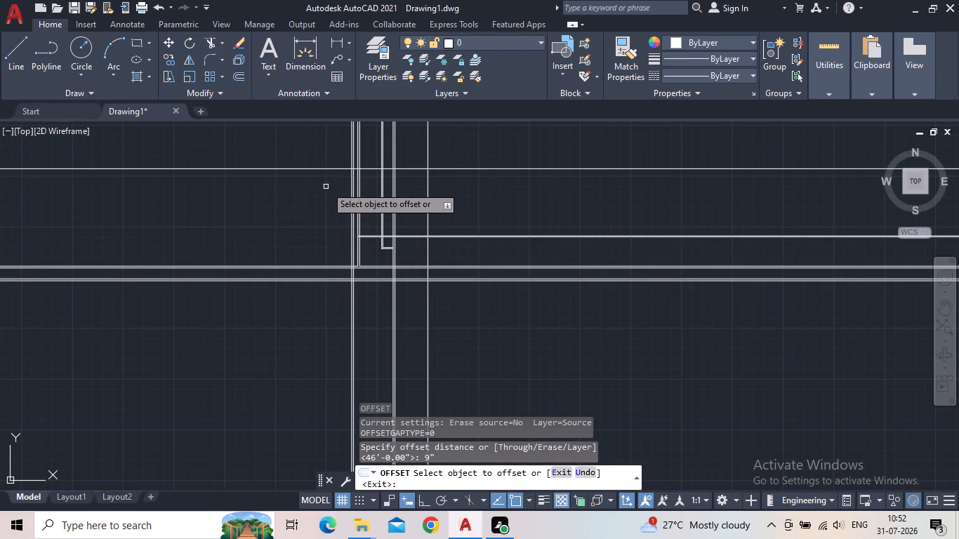
pyautogui.click(325, 168)
pyautogui.click(325, 188)
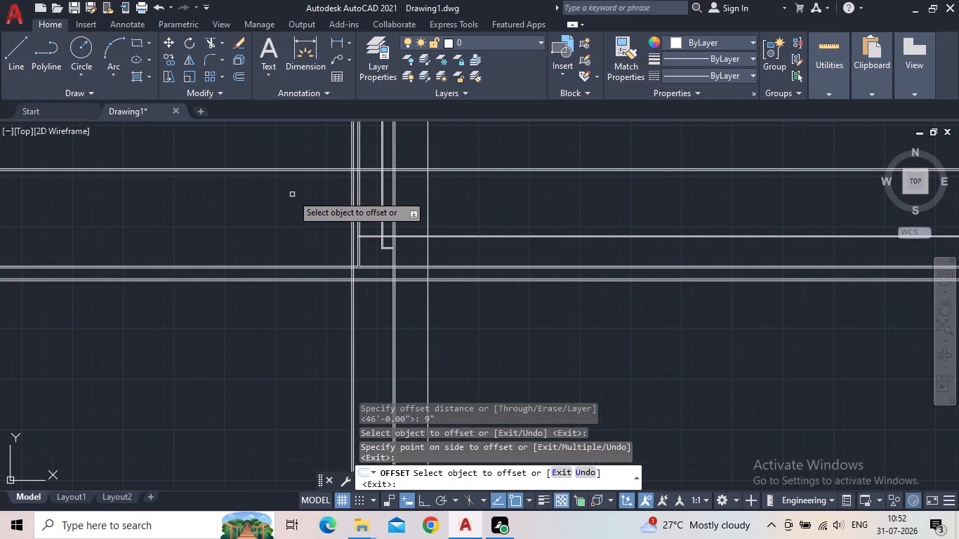
pyautogui.press('Escape')
# Trim both face lines of the wall above the outer south wall where they extend west of the westernmost vertical wall.
pyautogui.scroll(1, 306, 202)
pyautogui.scroll(3, 330, 302)
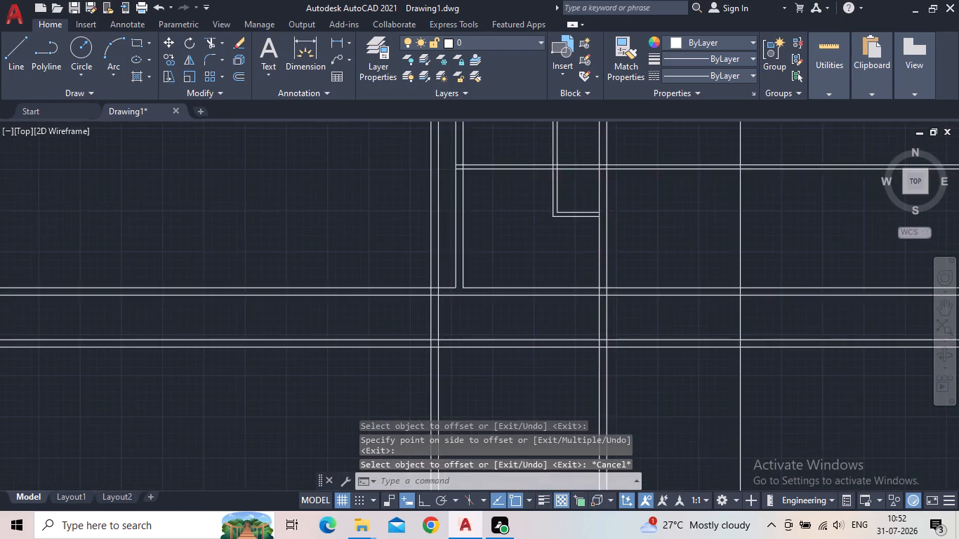
pyautogui.moveTo(379, 312); pyautogui.dragTo(339, 364, button='middle')
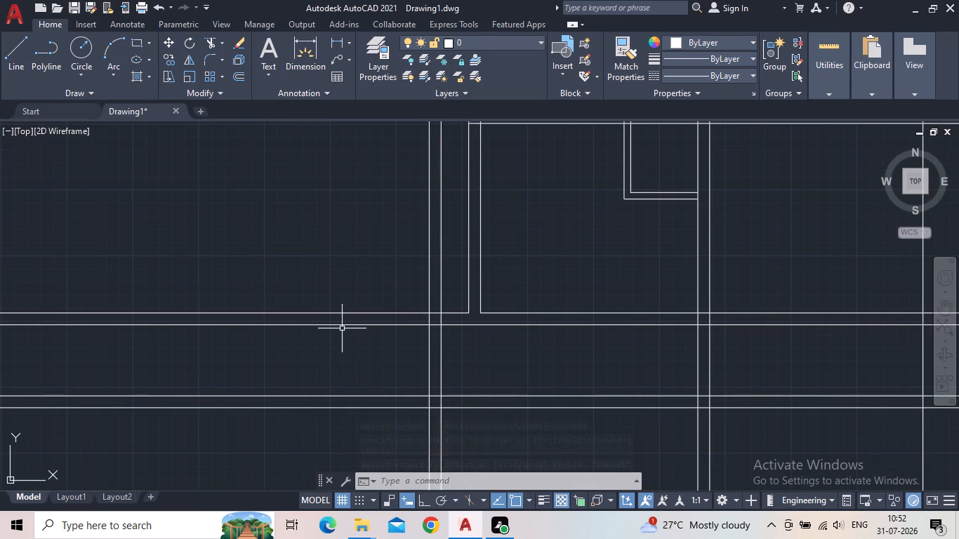
pyautogui.scroll(1, 417, 319)
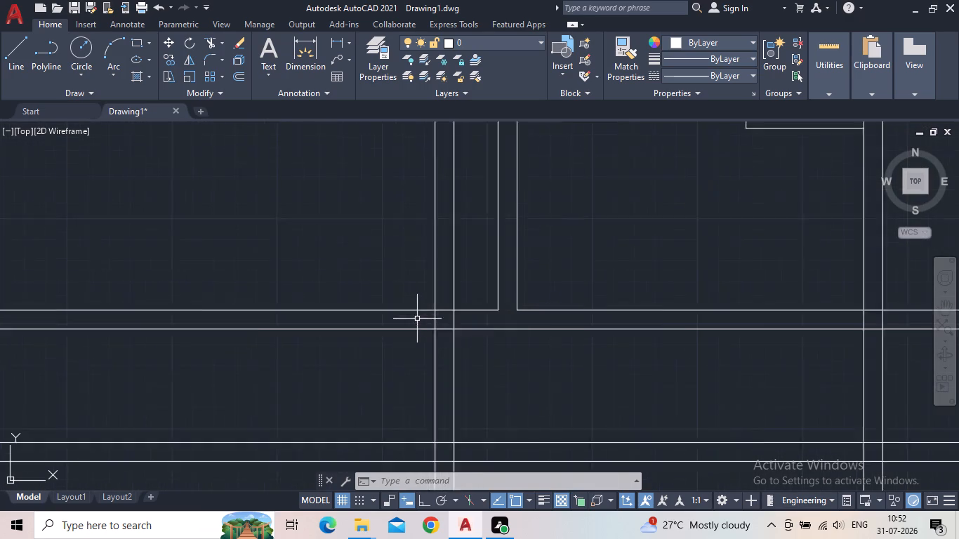
pyautogui.scroll(2, 417, 319)
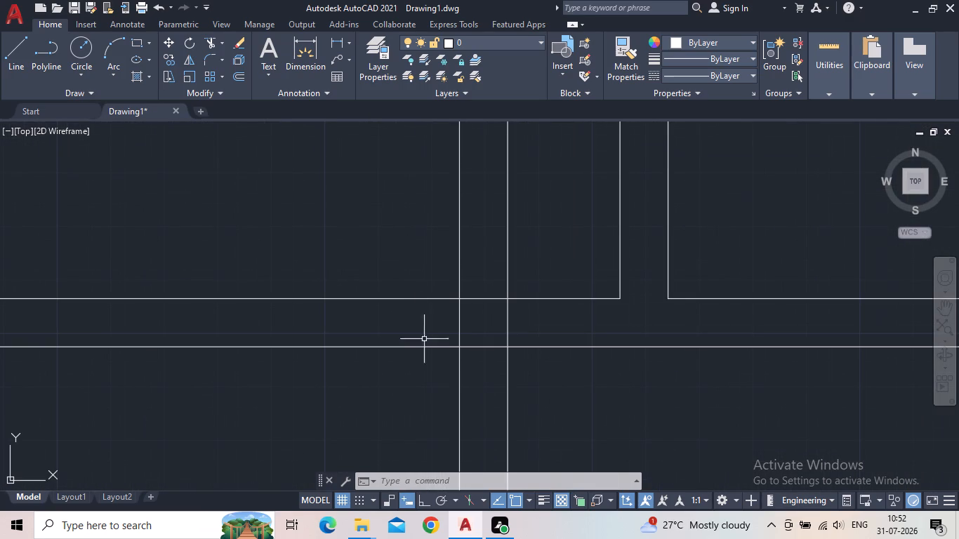
pyautogui.press('t')
pyautogui.press('r')
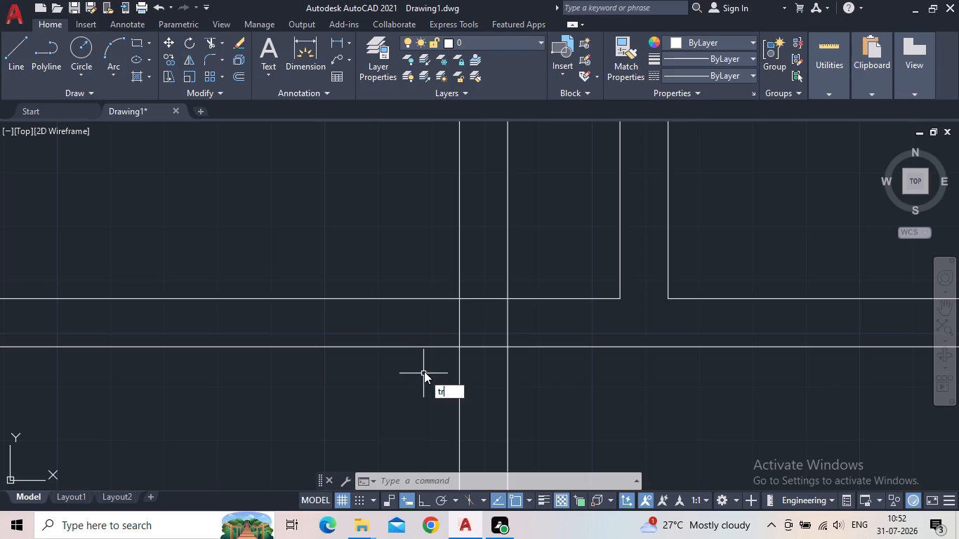
pyautogui.press('Return')
pyautogui.click(423, 366)
pyautogui.click(350, 256)
pyautogui.moveTo(333, 271); pyautogui.dragTo(335, 320, button='middle')
pyautogui.scroll(-4, 336, 324)
pyautogui.press('Escape')
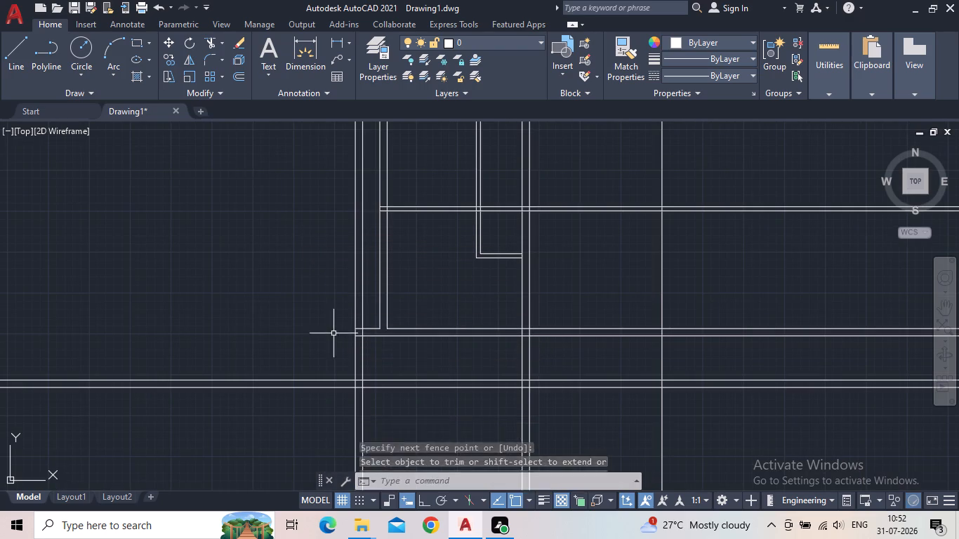
pyautogui.scroll(3, 333, 333)
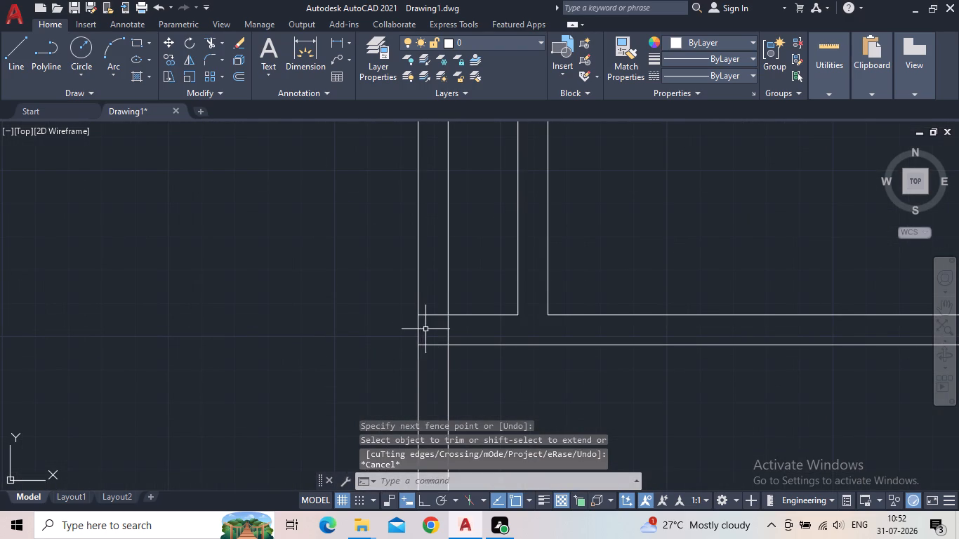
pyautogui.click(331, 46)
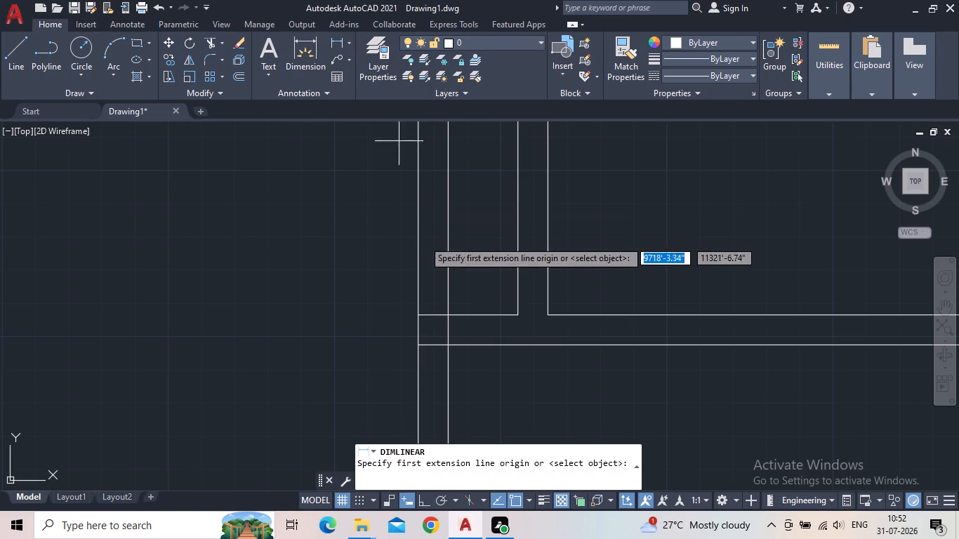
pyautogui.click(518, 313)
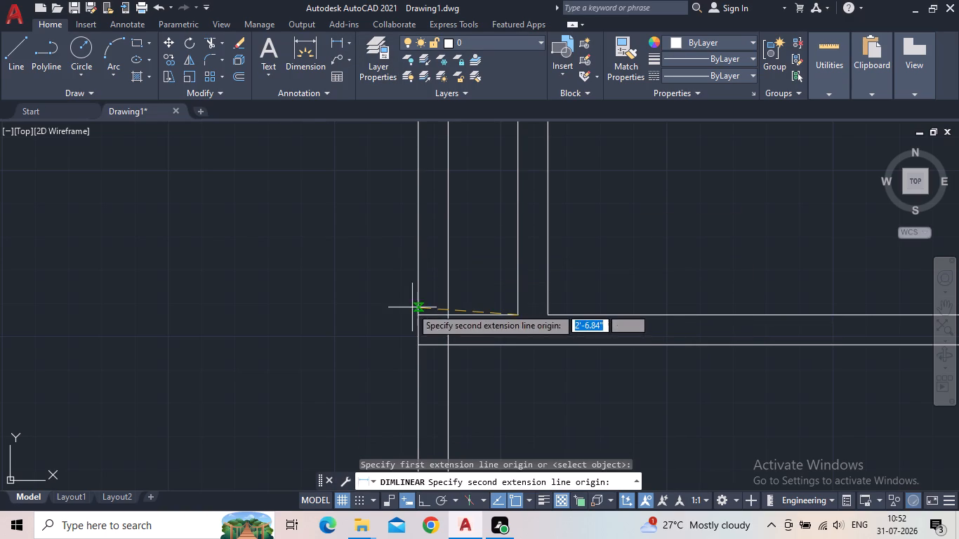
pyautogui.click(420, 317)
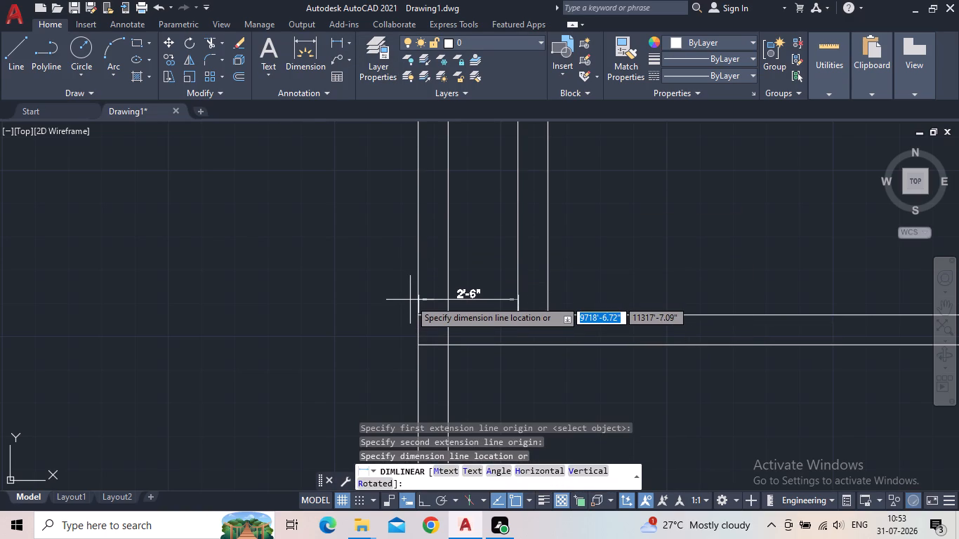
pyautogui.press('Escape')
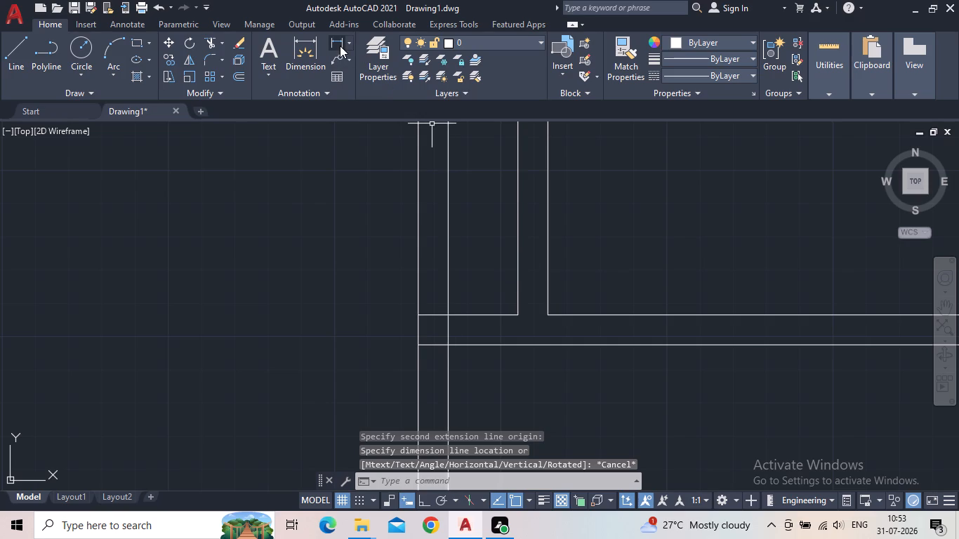
# Add a linear dimension across the gap between the two westernmost vertical walls at the southwest junction.
pyautogui.click(339, 45)
pyautogui.click(517, 313)
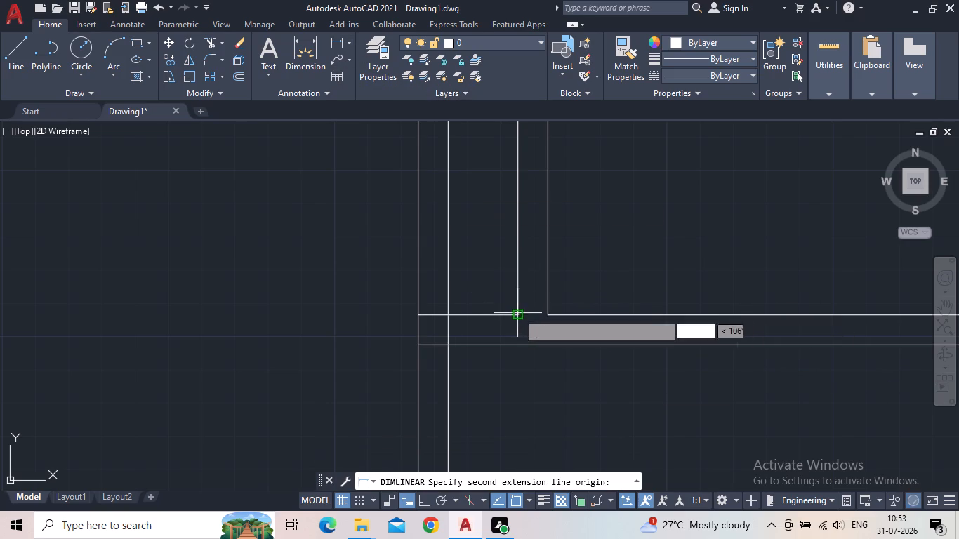
pyautogui.click(447, 314)
pyautogui.click(472, 290)
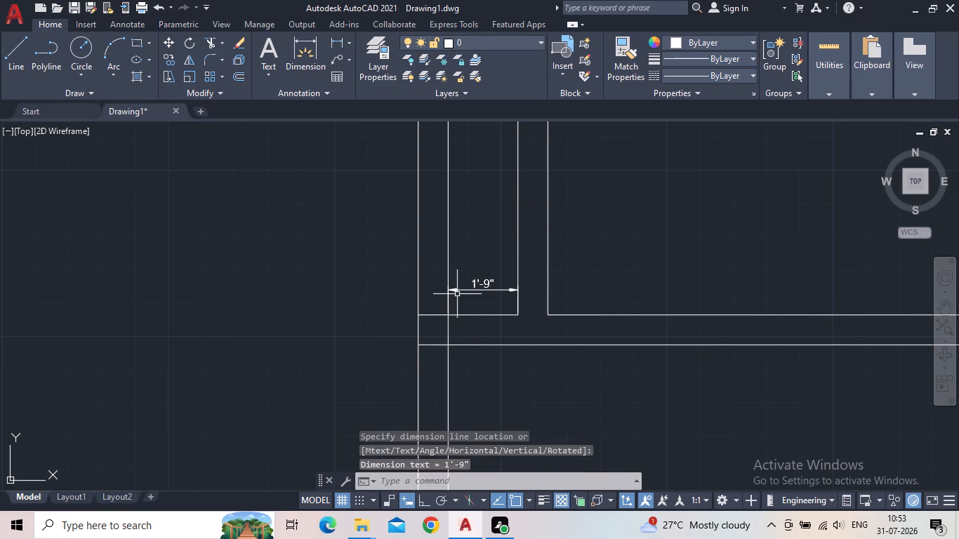
# Offset the west face line of the westernmost vertical wall 2'9" to the west.
pyautogui.scroll(1, 514, 262)
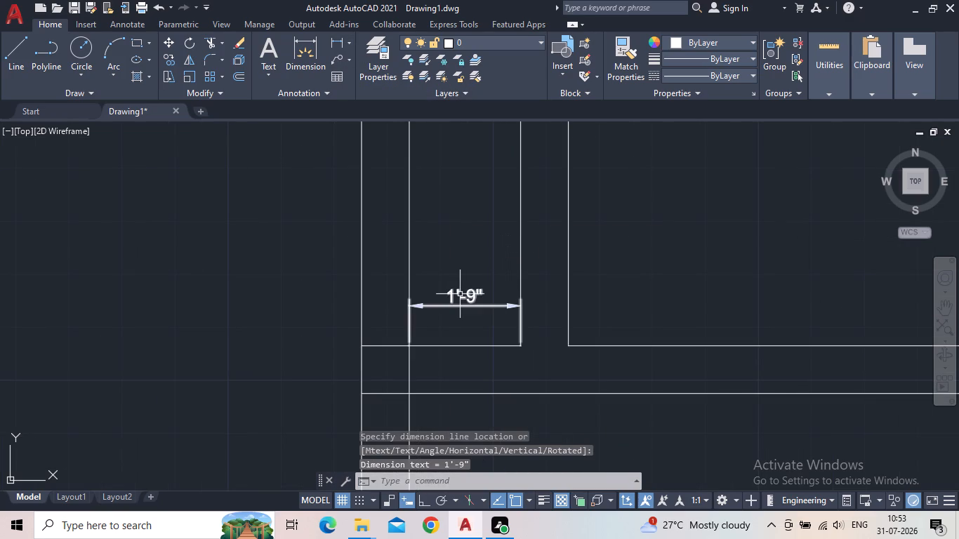
pyautogui.scroll(1, 414, 347)
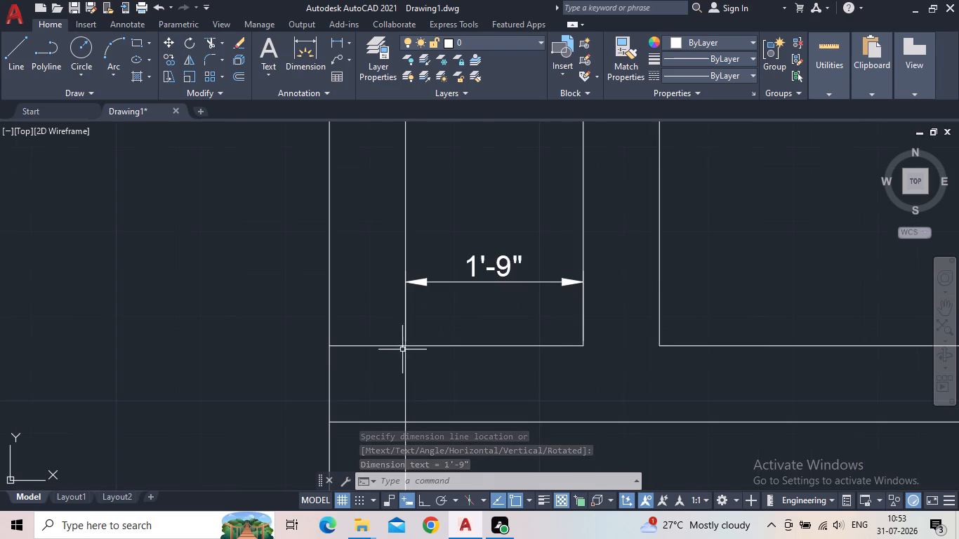
pyautogui.moveTo(383, 363); pyautogui.dragTo(477, 325, button='middle')
pyautogui.scroll(-1, 450, 341)
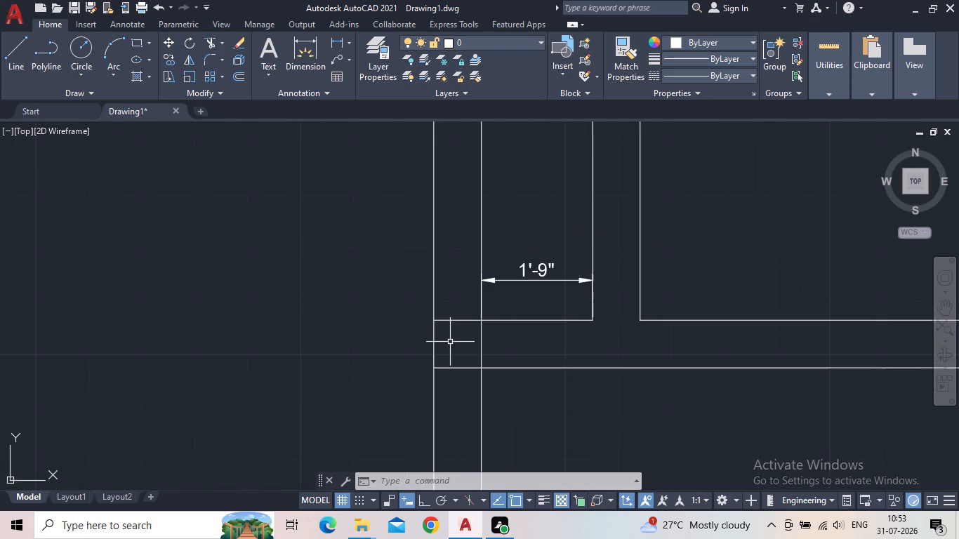
pyautogui.press('o')
pyautogui.press('Return')
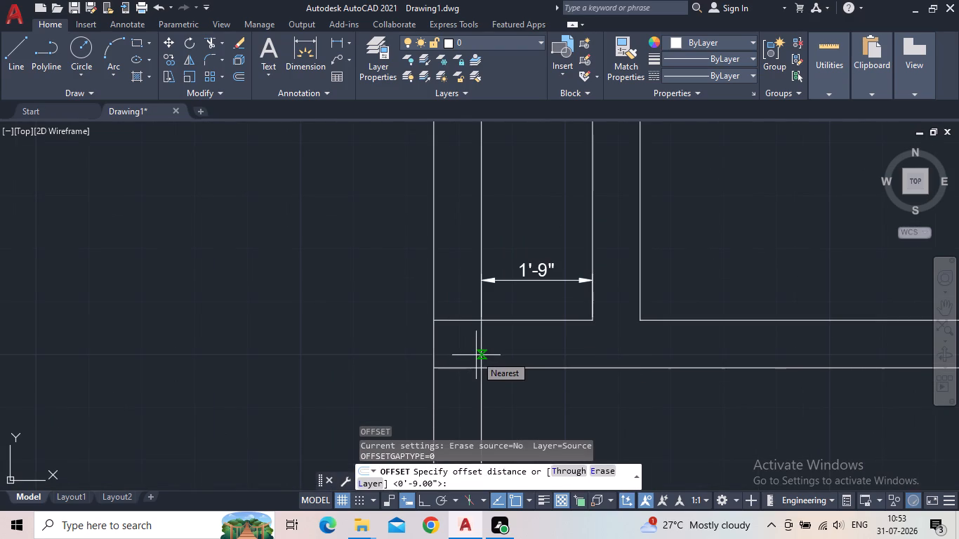
pyautogui.write("2'9")
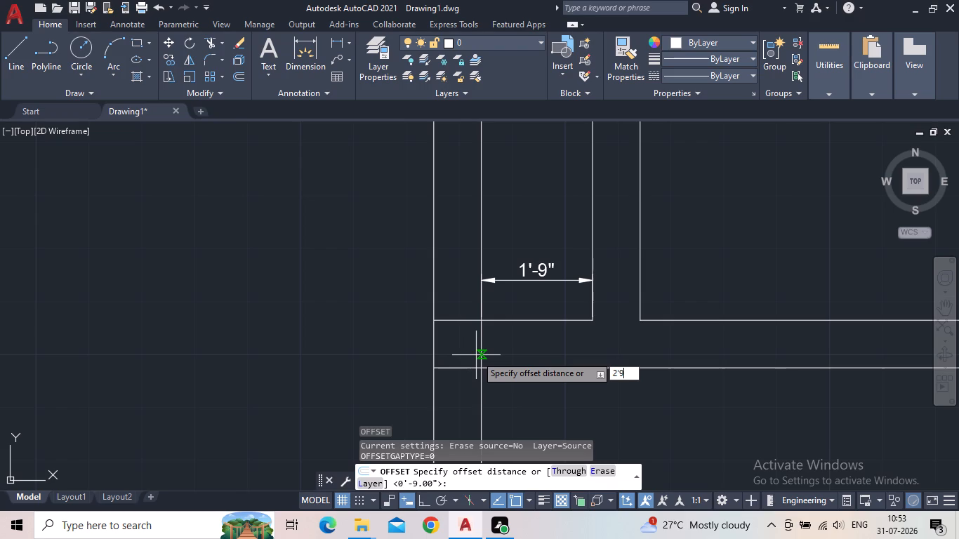
pyautogui.hotkey('shift', '"')
pyautogui.press('Return')
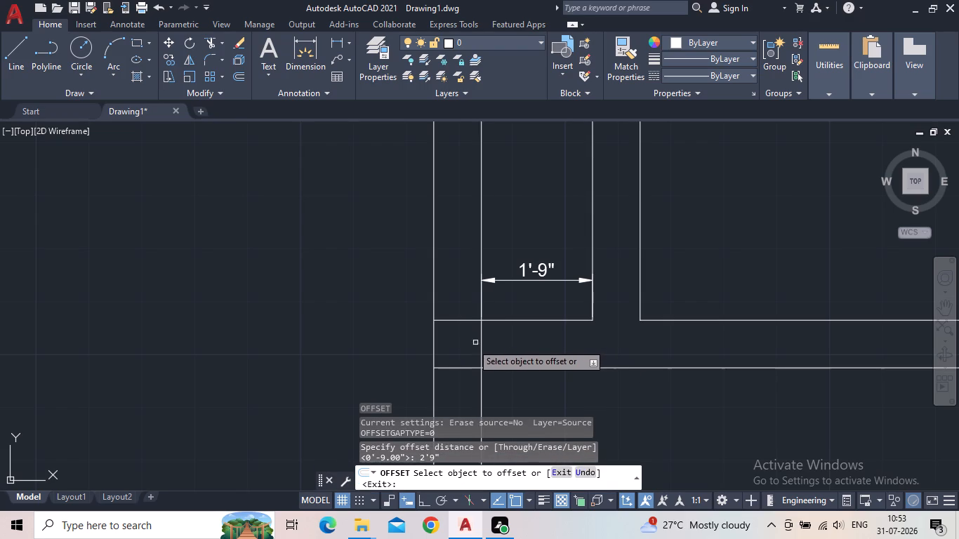
pyautogui.click(434, 349)
pyautogui.click(244, 321)
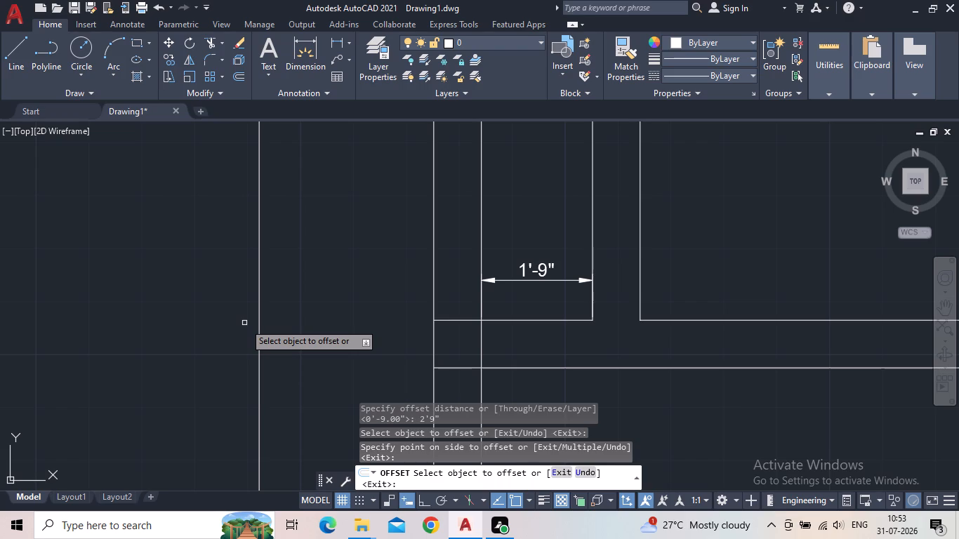
pyautogui.moveTo(397, 319); pyautogui.dragTo(385, 310, button='middle')
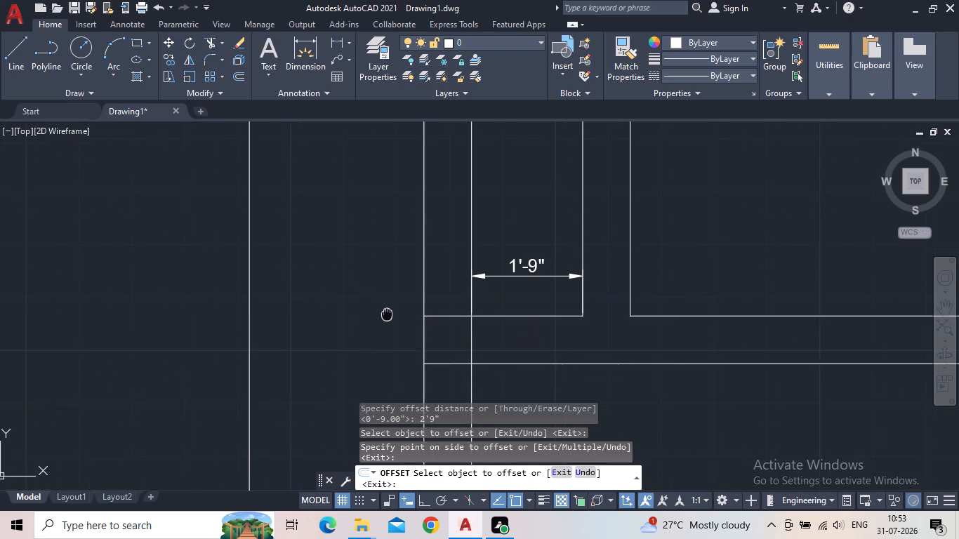
pyautogui.moveTo(385, 310); pyautogui.dragTo(364, 281, button='middle')
pyautogui.scroll(-2, 362, 281)
pyautogui.moveTo(343, 289); pyautogui.dragTo(377, 208, button='middle')
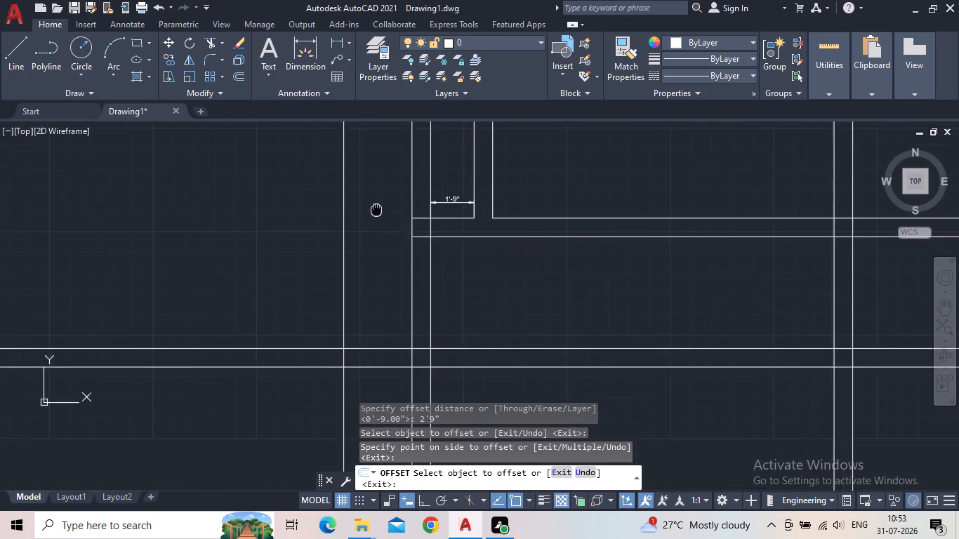
pyautogui.moveTo(377, 208); pyautogui.dragTo(381, 201, button='middle')
pyautogui.press('Escape')
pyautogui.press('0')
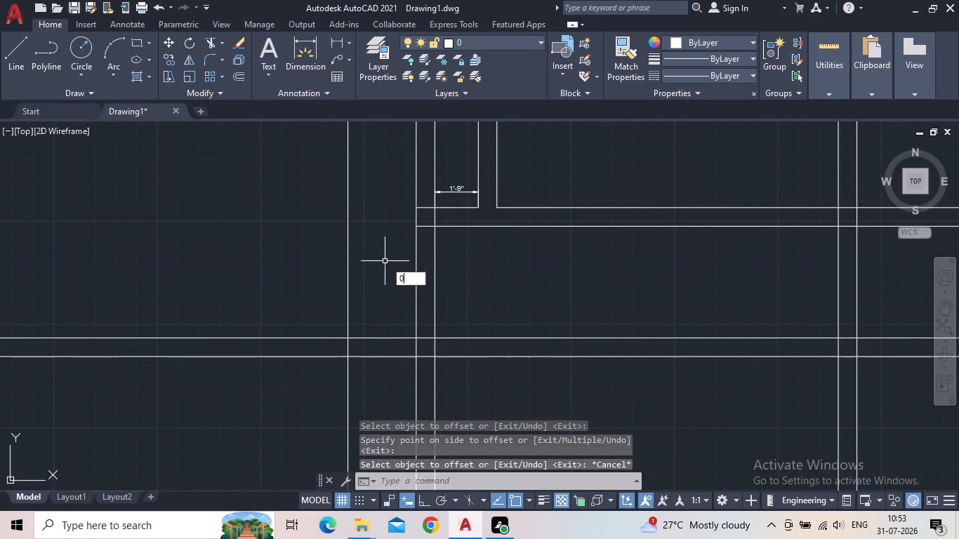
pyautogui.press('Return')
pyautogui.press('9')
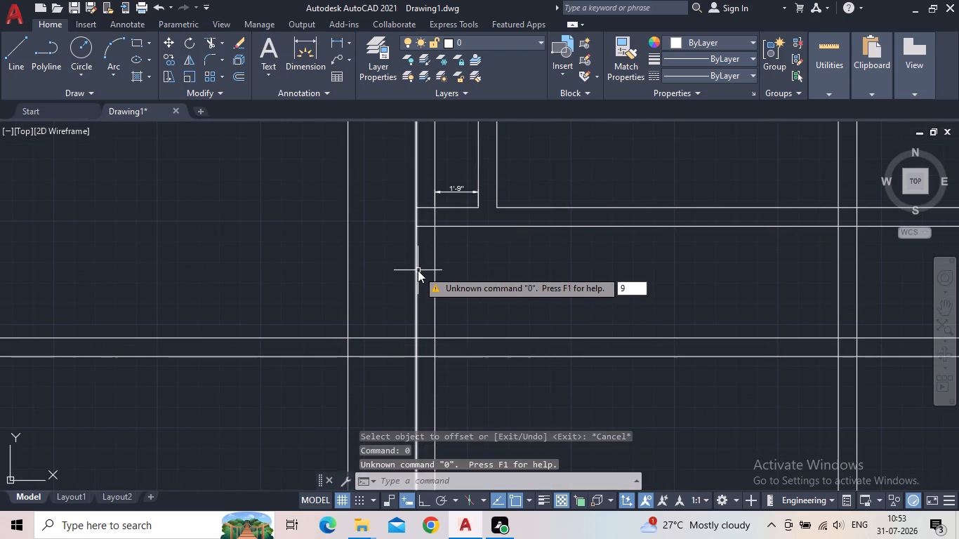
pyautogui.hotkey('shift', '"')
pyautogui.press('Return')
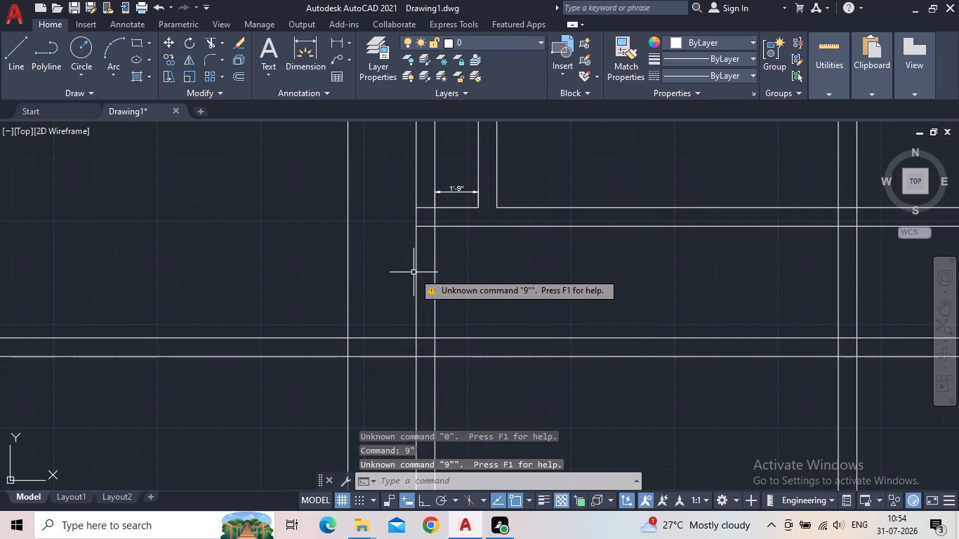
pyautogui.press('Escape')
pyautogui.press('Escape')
# Offset the new westernmost vertical line 9" to the west to form the outer west wall.
pyautogui.press('o')
pyautogui.press('Return')
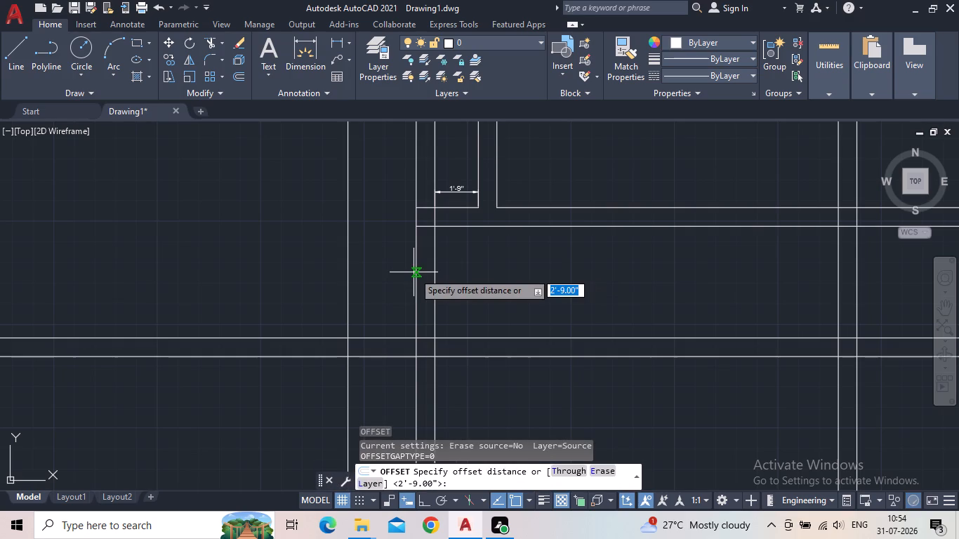
pyautogui.write('9"')
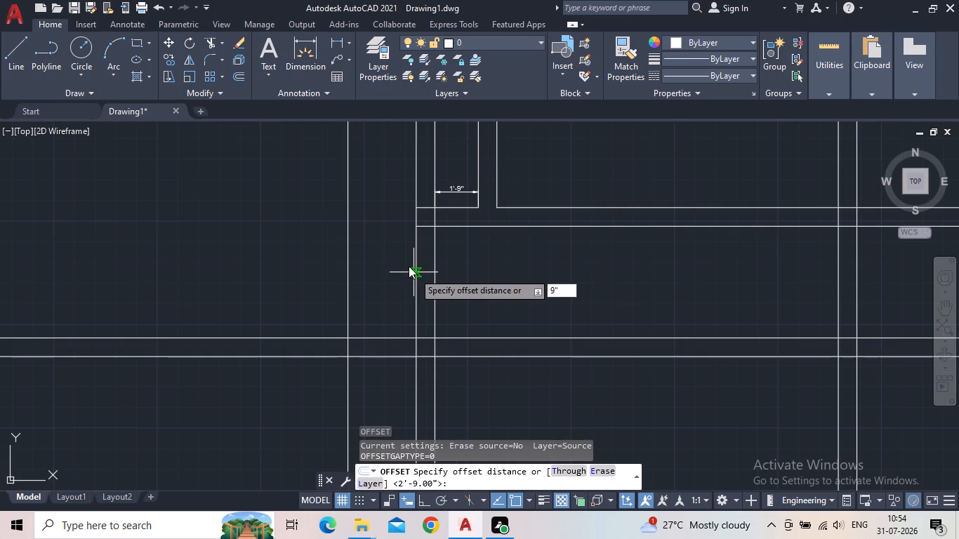
pyautogui.press('Return')
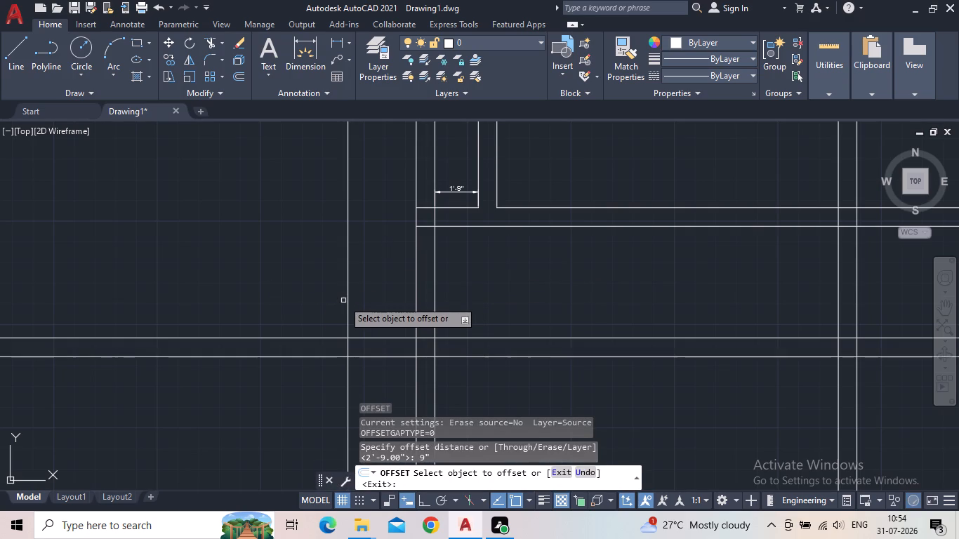
pyautogui.click(347, 305)
pyautogui.click(258, 300)
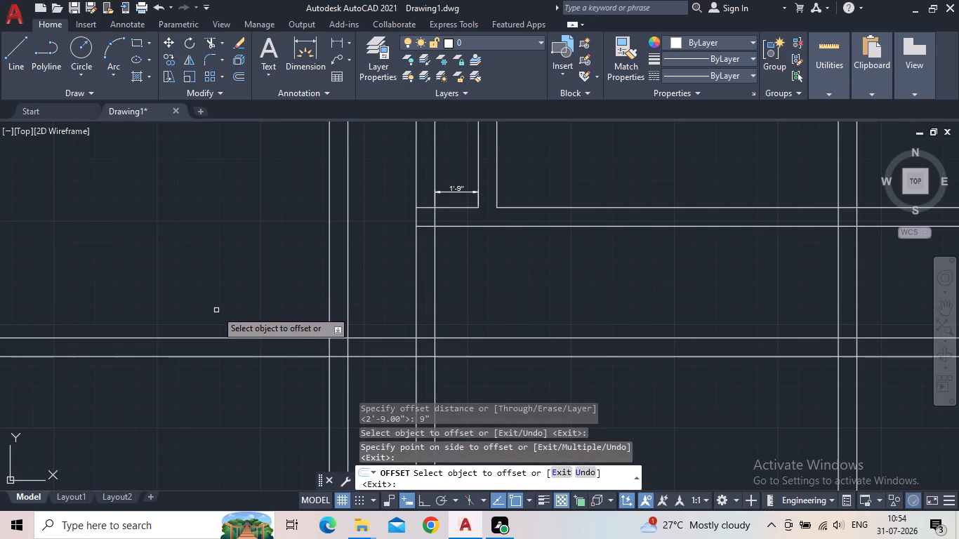
pyautogui.press('Escape')
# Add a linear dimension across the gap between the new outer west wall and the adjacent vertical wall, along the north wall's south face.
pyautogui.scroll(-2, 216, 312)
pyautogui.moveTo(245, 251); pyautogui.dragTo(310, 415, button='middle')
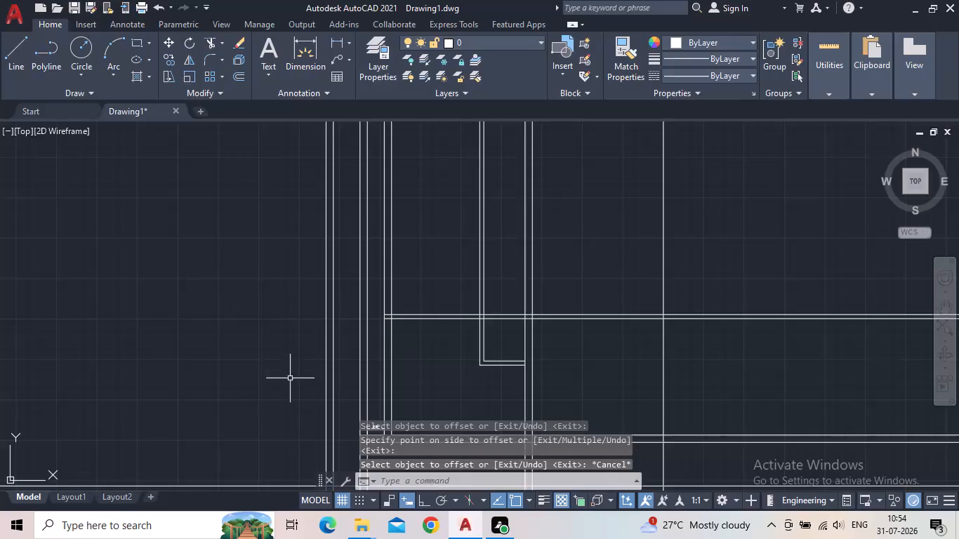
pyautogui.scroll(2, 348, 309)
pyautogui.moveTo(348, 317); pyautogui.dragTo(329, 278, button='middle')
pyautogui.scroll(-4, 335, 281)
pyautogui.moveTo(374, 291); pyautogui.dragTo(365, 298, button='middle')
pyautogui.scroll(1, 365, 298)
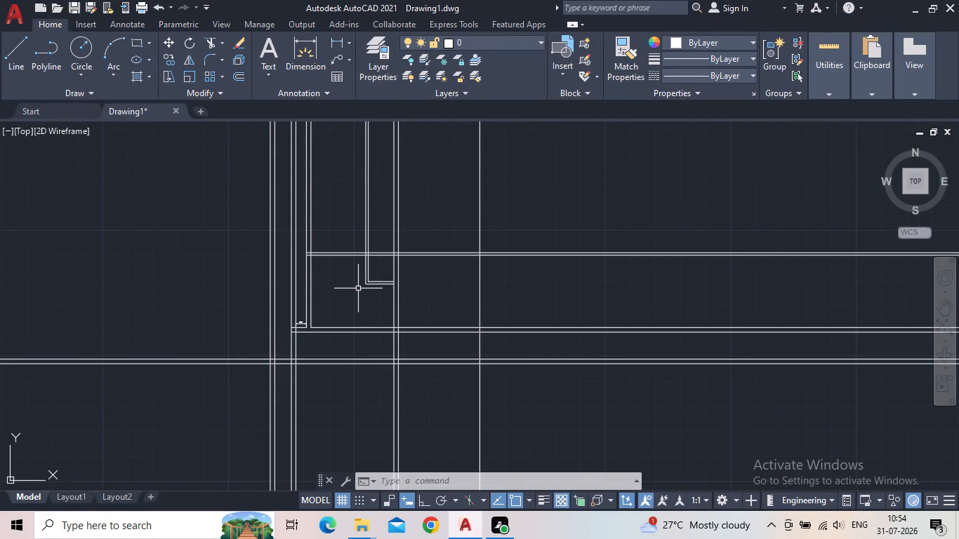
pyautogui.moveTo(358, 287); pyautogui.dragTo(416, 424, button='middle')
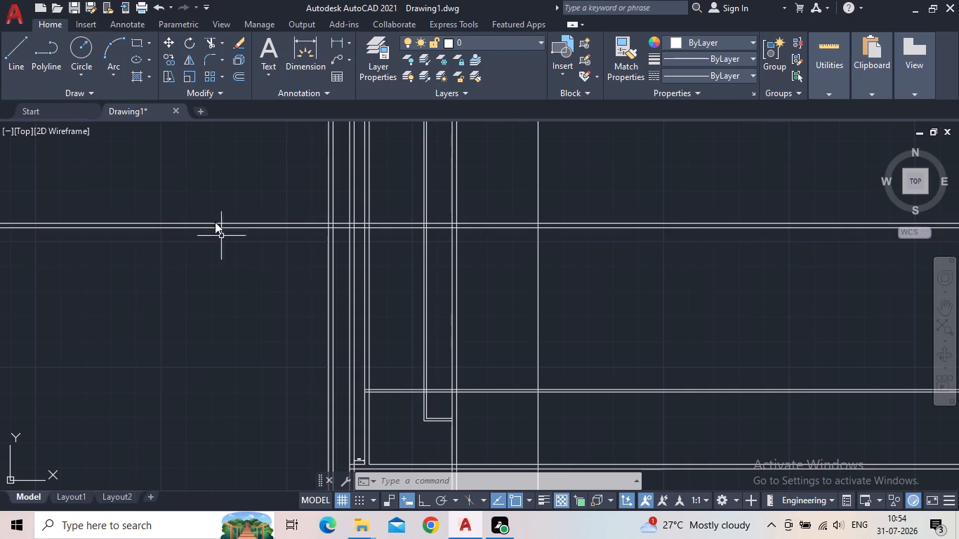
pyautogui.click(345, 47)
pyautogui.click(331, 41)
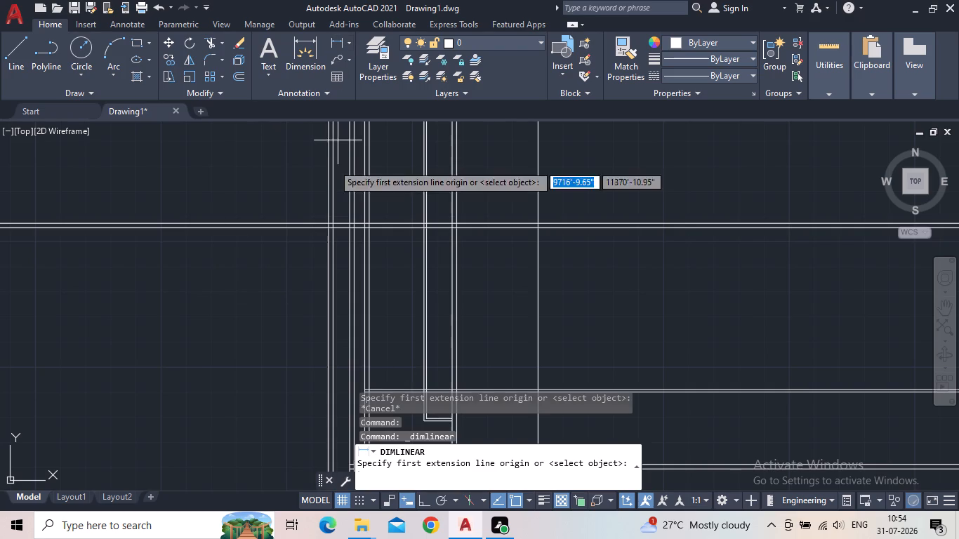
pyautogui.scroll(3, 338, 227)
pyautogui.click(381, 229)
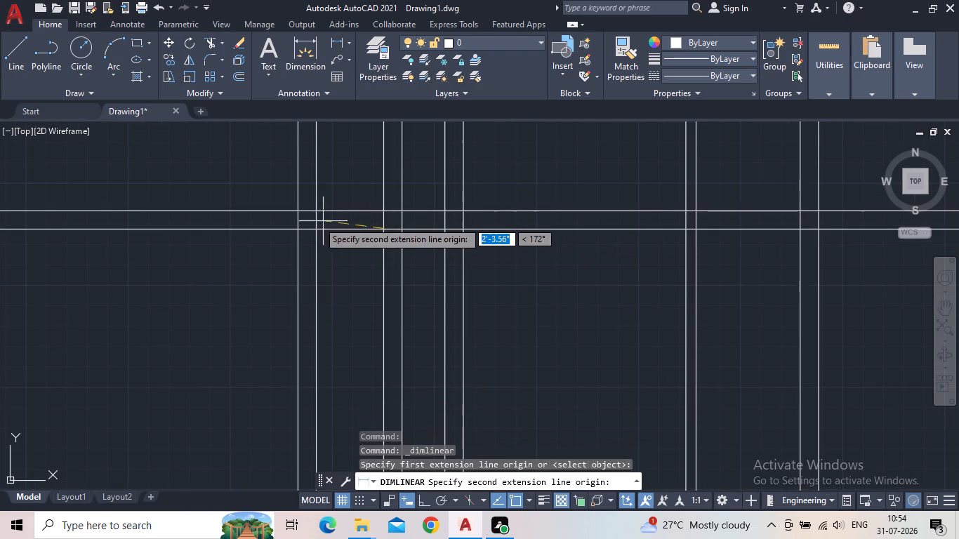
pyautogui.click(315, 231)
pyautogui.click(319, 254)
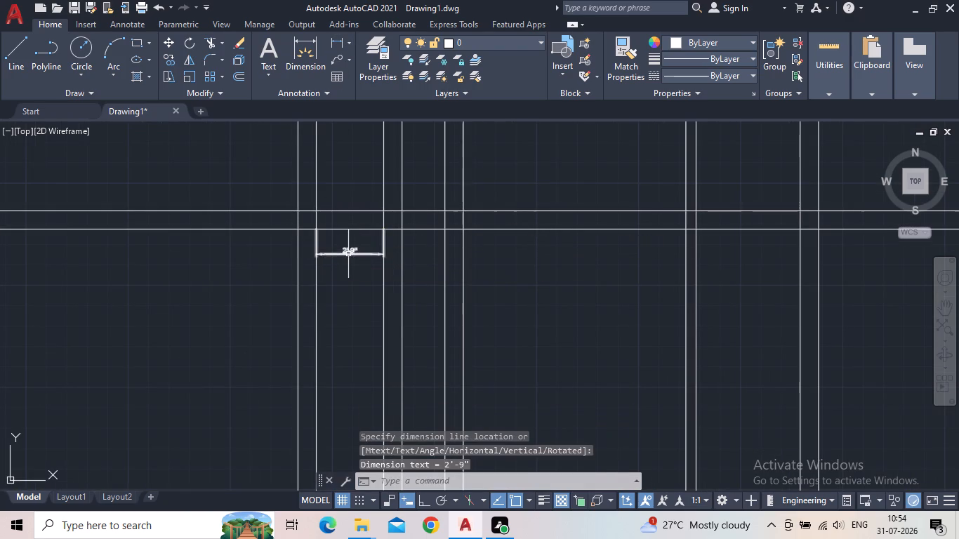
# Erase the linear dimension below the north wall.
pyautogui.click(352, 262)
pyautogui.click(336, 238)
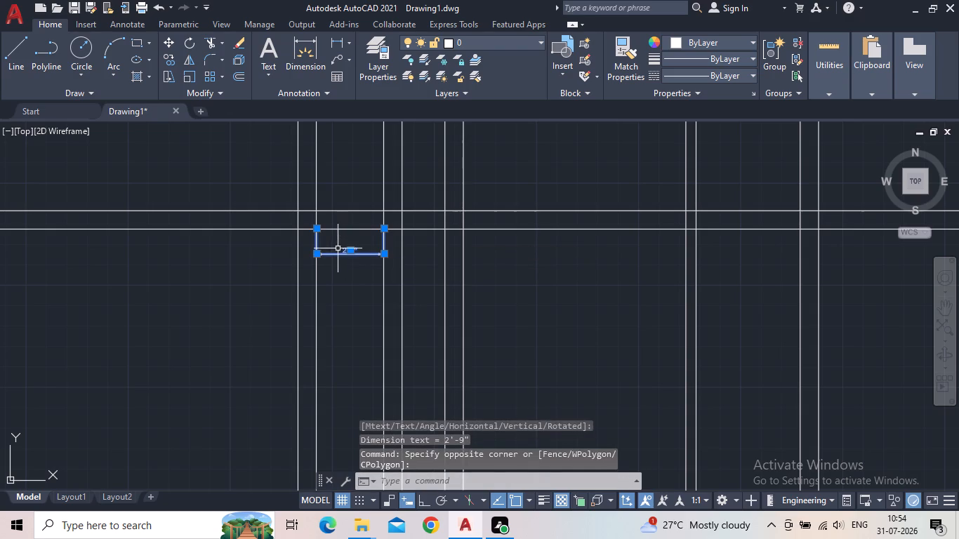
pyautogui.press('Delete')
# Offset the north wall's south face line 2'9" to the south.
pyautogui.scroll(-2, 362, 246)
pyautogui.moveTo(360, 249); pyautogui.dragTo(280, 166, button='middle')
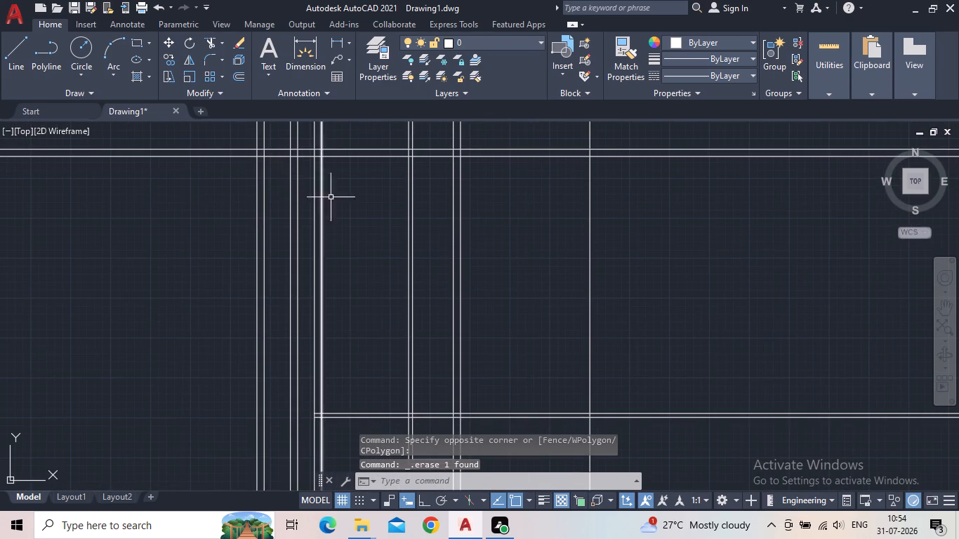
pyautogui.scroll(-2, 349, 234)
pyautogui.middleClick(349, 234)
pyautogui.scroll(2, 349, 234)
pyautogui.moveTo(338, 219); pyautogui.dragTo(362, 332, button='middle')
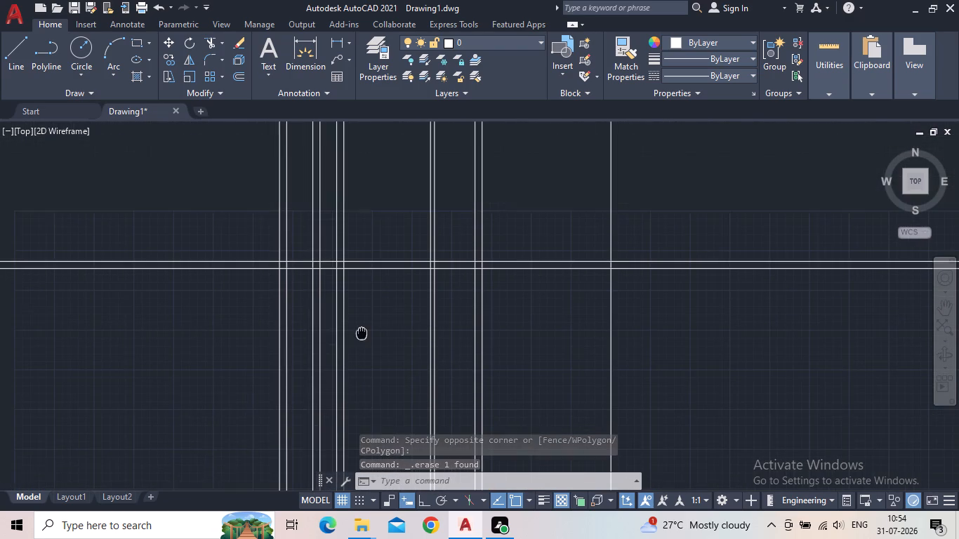
pyautogui.moveTo(362, 332); pyautogui.dragTo(362, 333, button='middle')
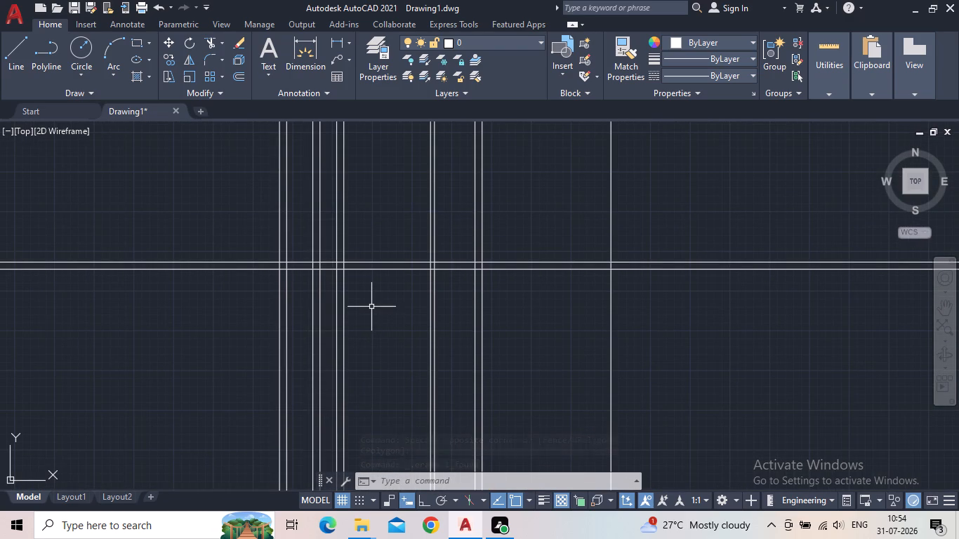
pyautogui.scroll(1, 389, 265)
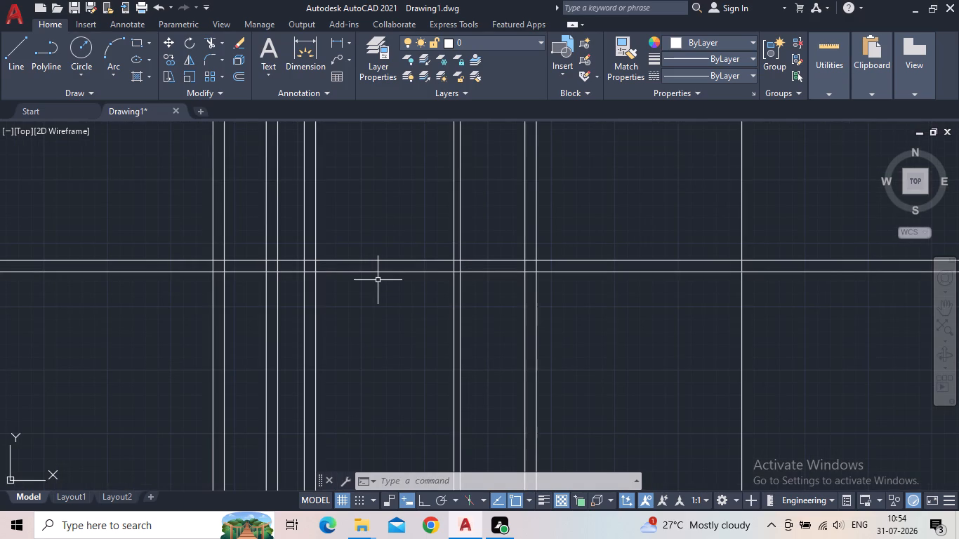
pyautogui.press('o')
pyautogui.press('Return')
pyautogui.press('2')
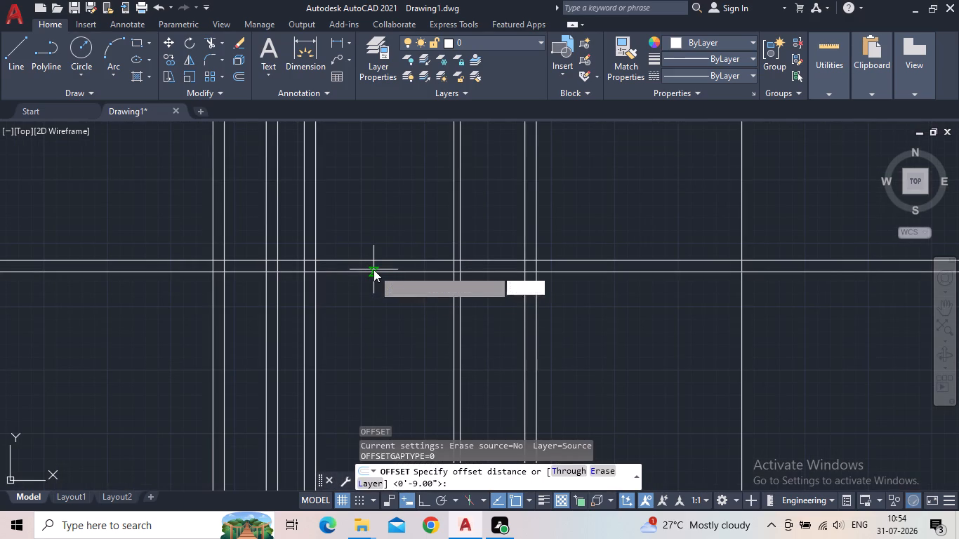
pyautogui.write('\'9"')
pyautogui.press('Return')
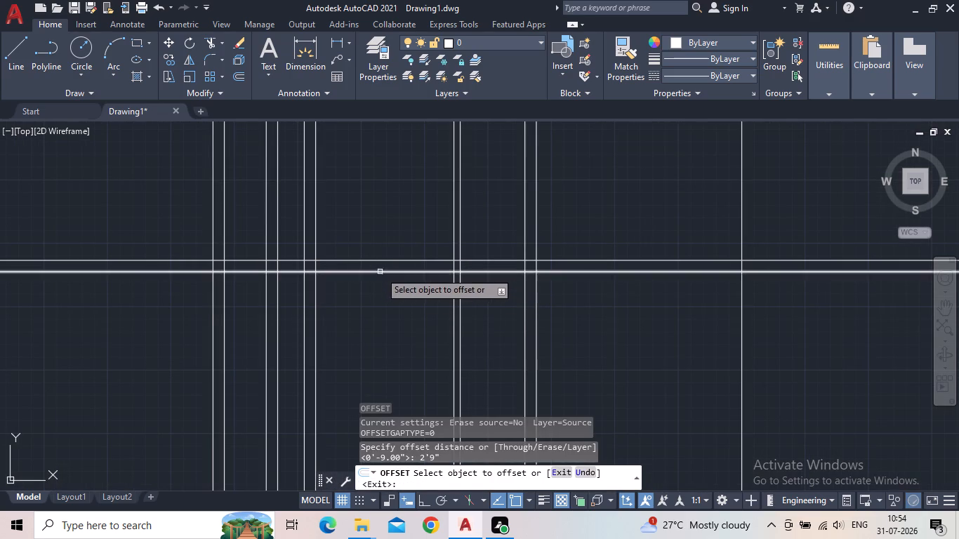
pyautogui.click(380, 272)
pyautogui.click(369, 317)
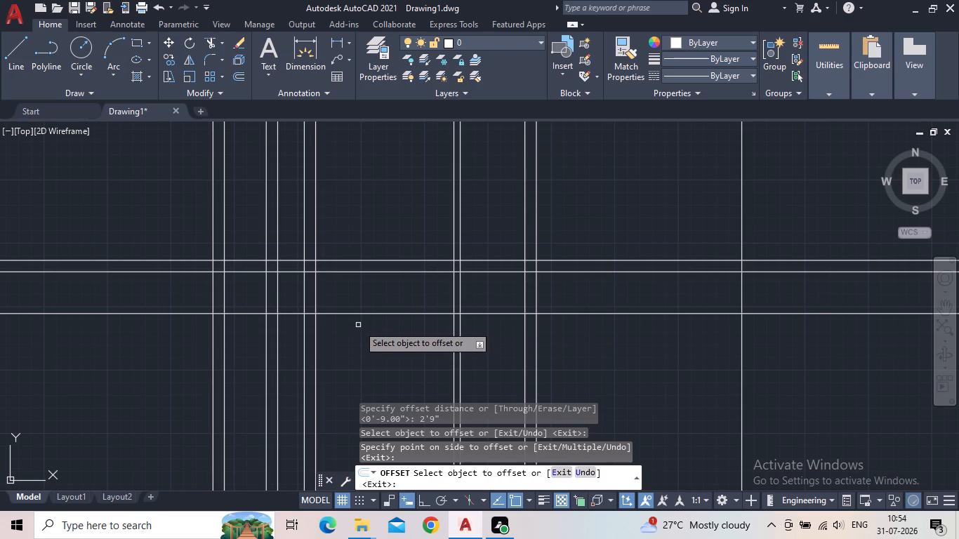
pyautogui.press('Escape')
# Offset the new horizontal line 9" to the south to form the inner north wall.
pyautogui.press('o')
pyautogui.press('Return')
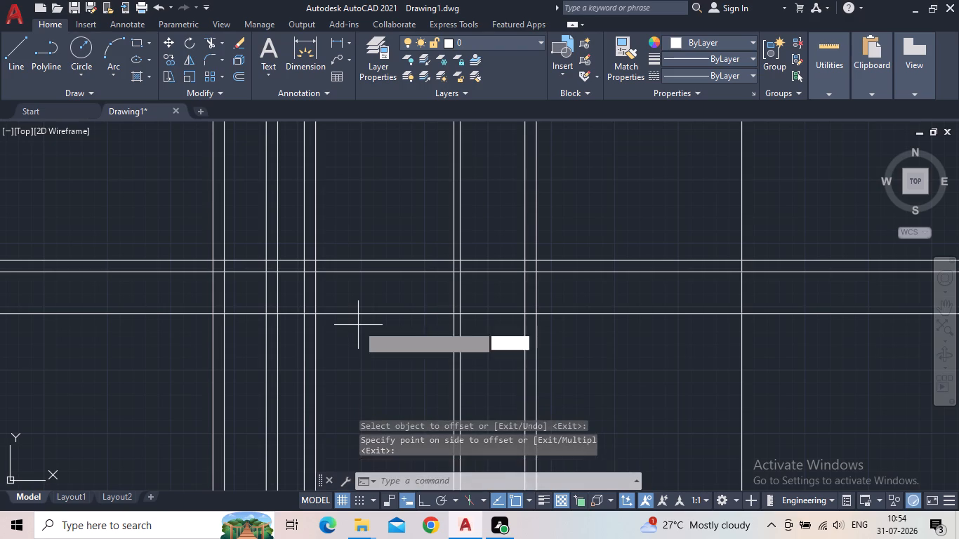
pyautogui.write('9"')
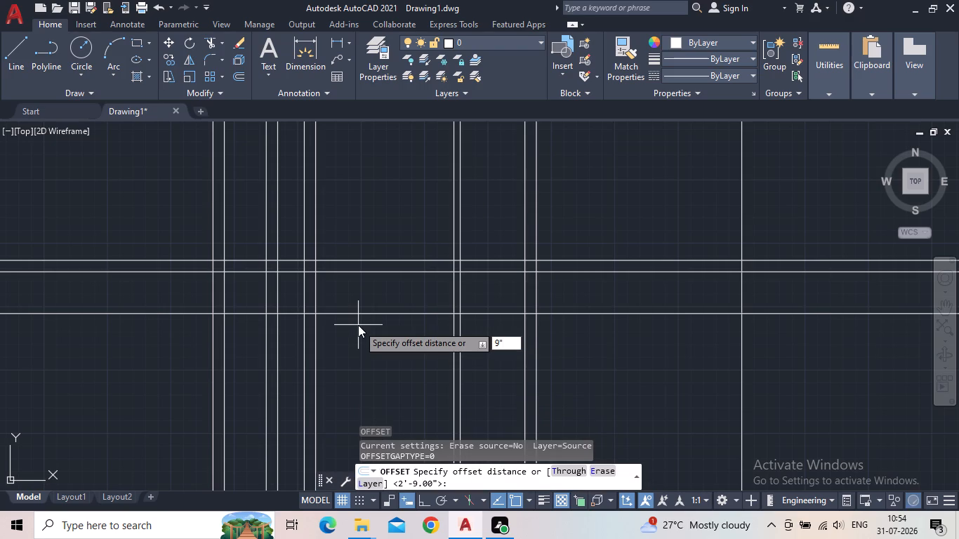
pyautogui.press('Return')
pyautogui.click(350, 316)
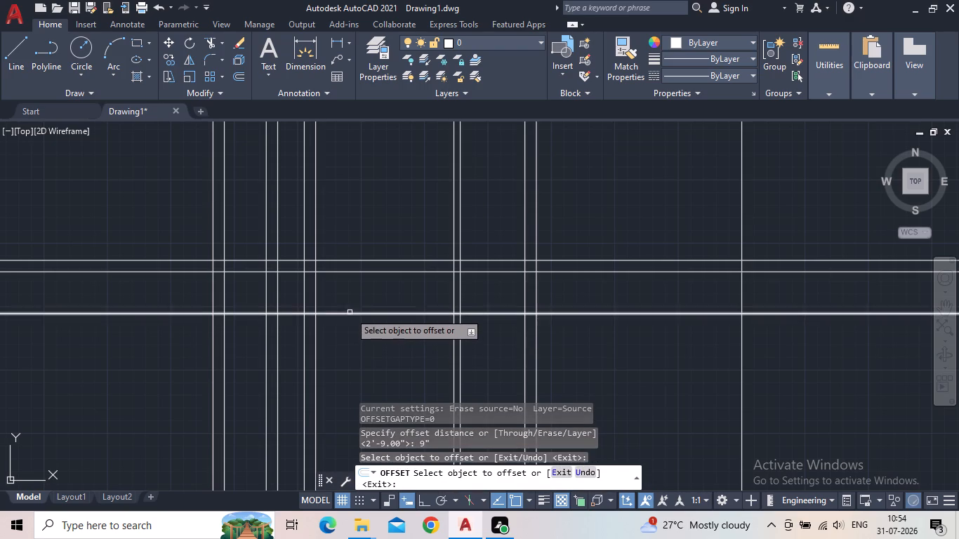
pyautogui.click(350, 312)
pyautogui.click(348, 359)
pyautogui.press('Escape')
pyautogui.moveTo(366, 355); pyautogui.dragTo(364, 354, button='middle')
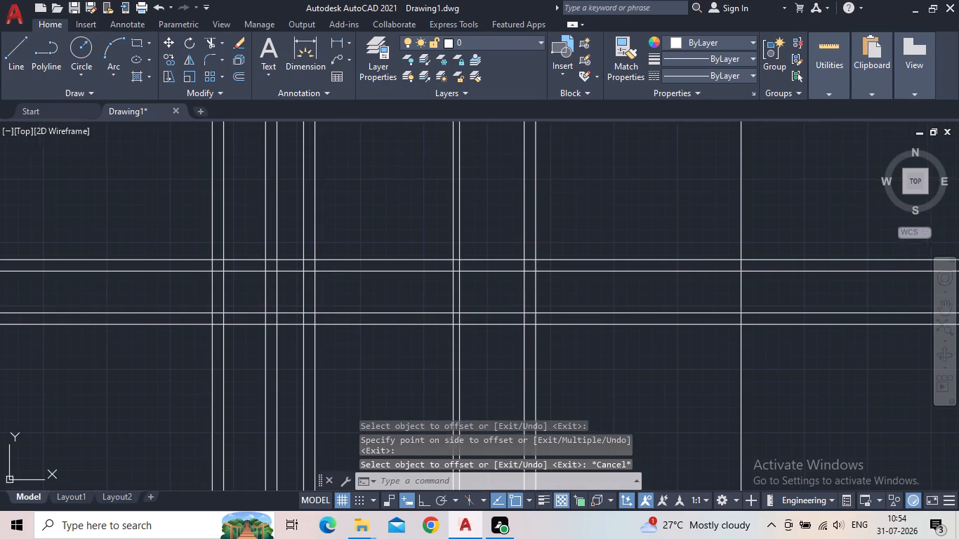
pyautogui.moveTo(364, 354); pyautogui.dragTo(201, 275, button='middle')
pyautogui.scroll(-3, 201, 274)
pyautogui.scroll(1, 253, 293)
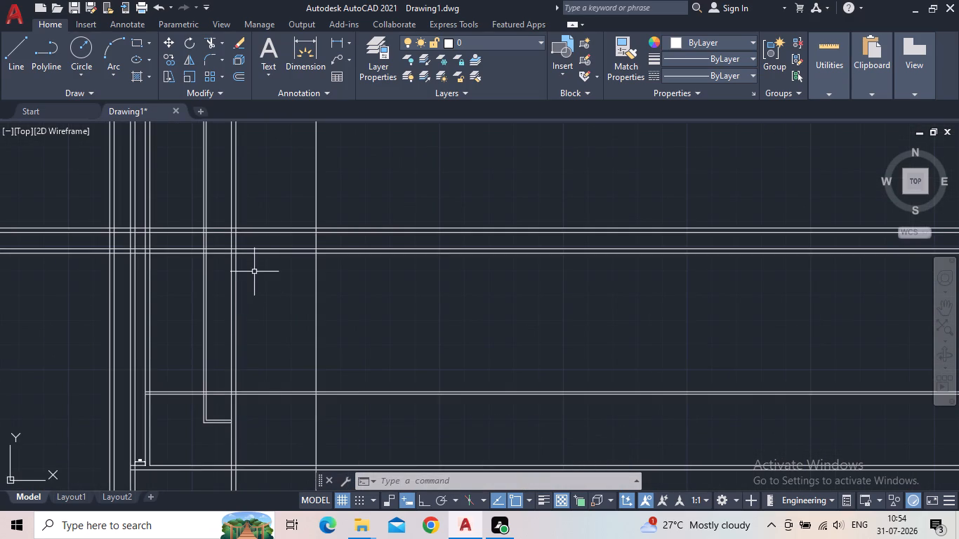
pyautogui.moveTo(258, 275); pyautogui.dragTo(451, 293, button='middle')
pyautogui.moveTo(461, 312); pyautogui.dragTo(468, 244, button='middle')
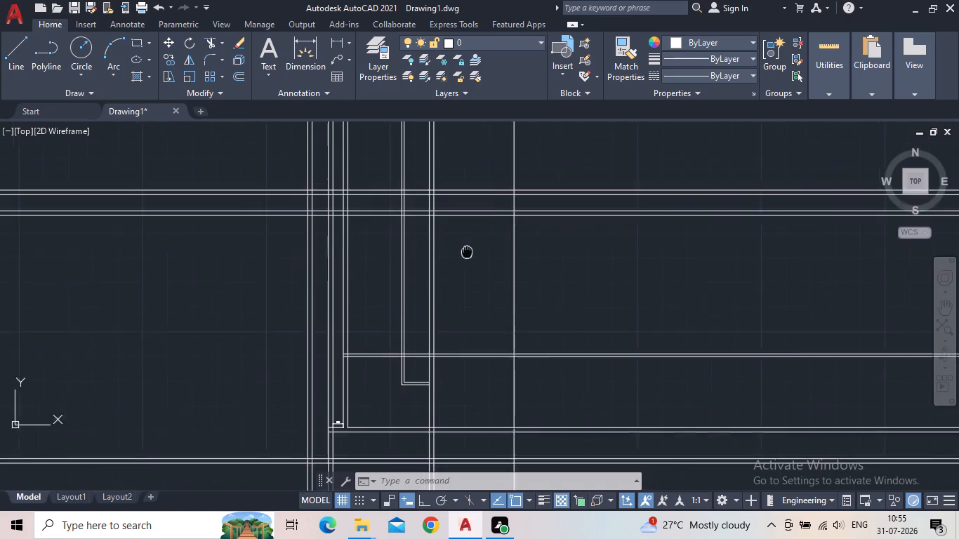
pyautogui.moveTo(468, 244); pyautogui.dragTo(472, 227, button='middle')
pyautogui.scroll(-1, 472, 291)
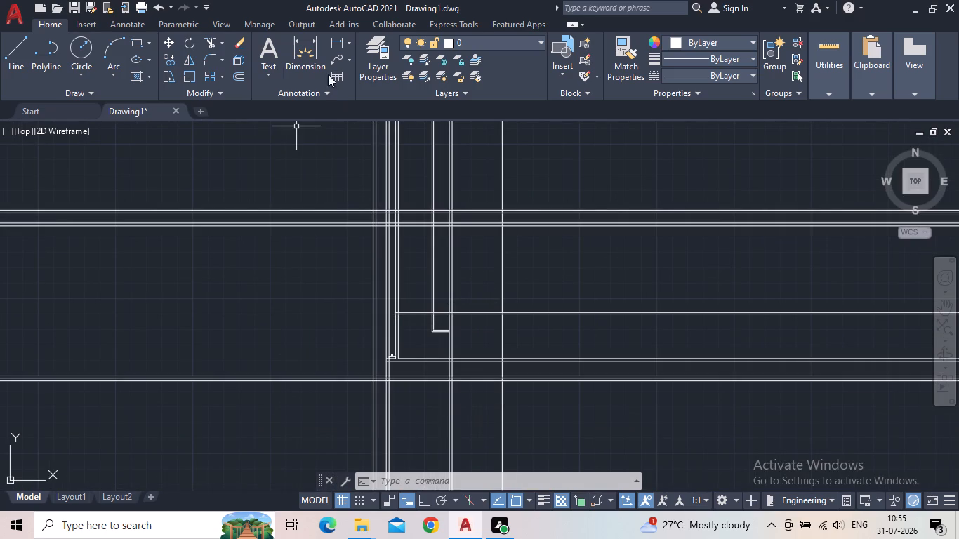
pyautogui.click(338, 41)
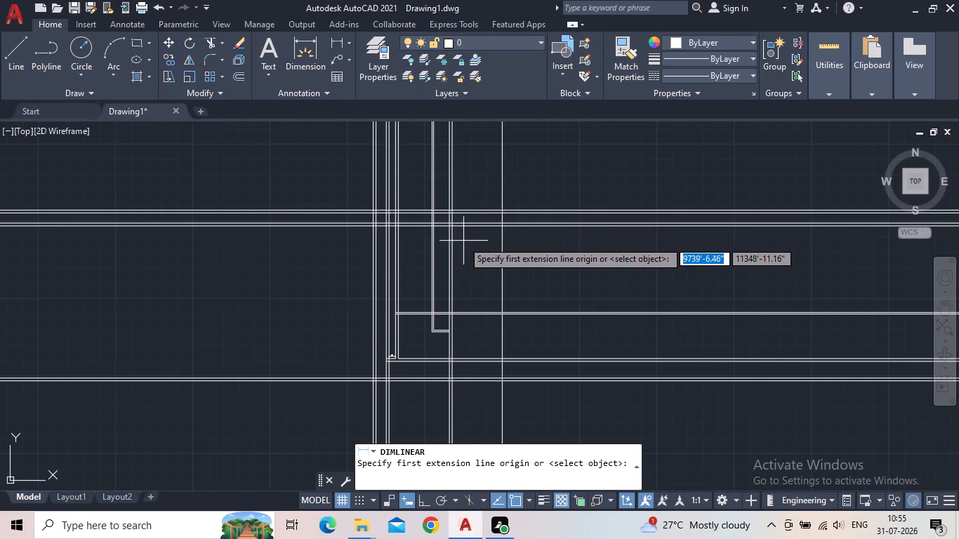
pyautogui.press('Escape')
# Trim the overhanging ends of the north and south wall lines west of the outer west wall.
pyautogui.scroll(2, 378, 334)
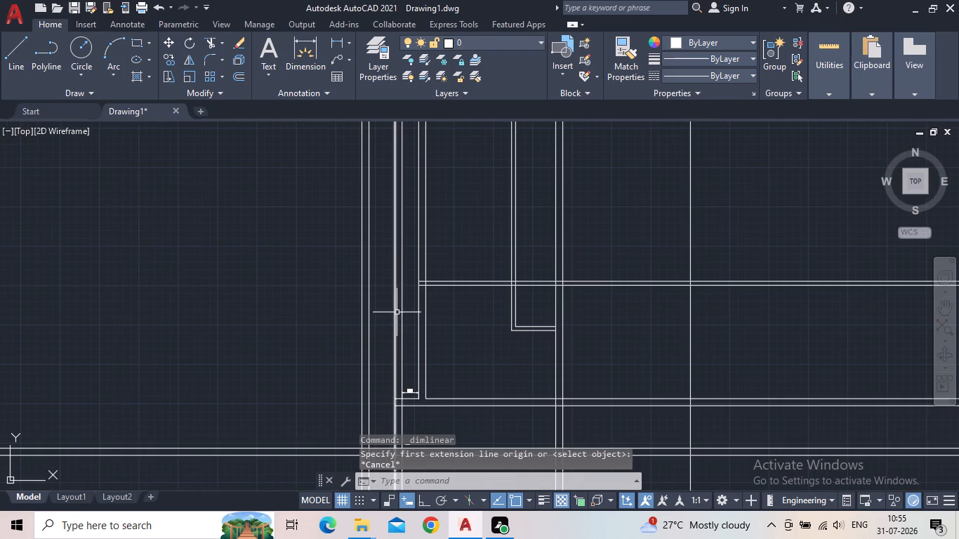
pyautogui.scroll(-3, 391, 261)
pyautogui.scroll(1, 366, 266)
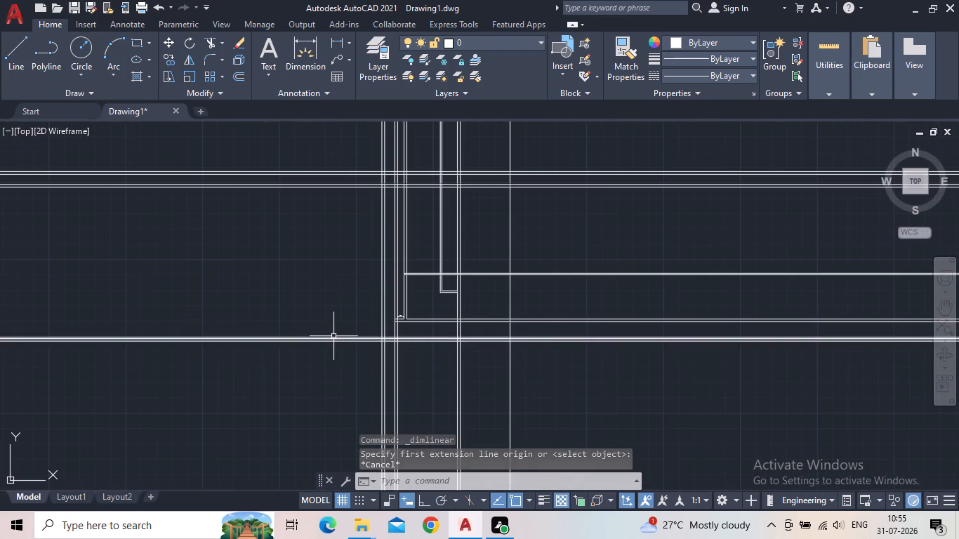
pyautogui.press('t')
pyautogui.press('r')
pyautogui.press('Return')
pyautogui.moveTo(311, 362); pyautogui.dragTo(311, 352)
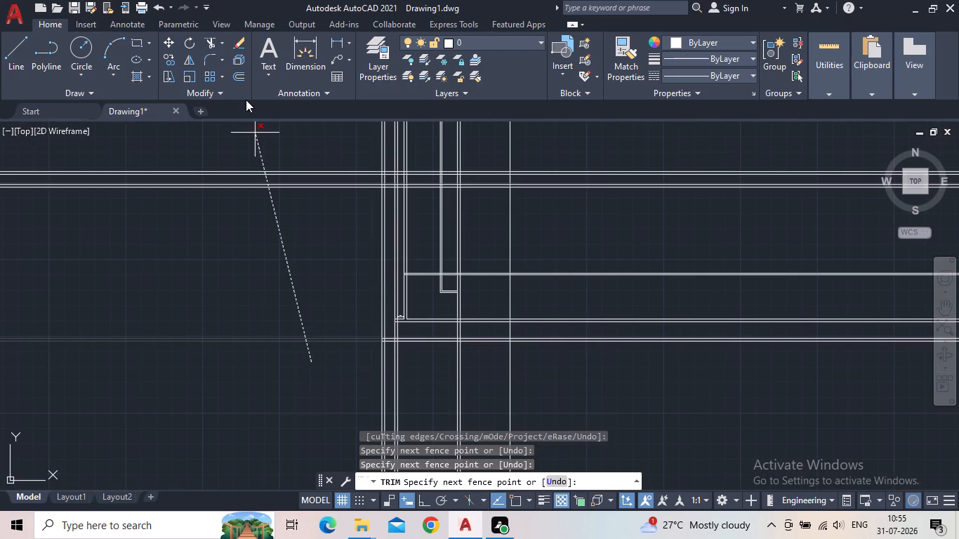
pyautogui.click(293, 172)
pyautogui.moveTo(298, 213); pyautogui.dragTo(295, 194)
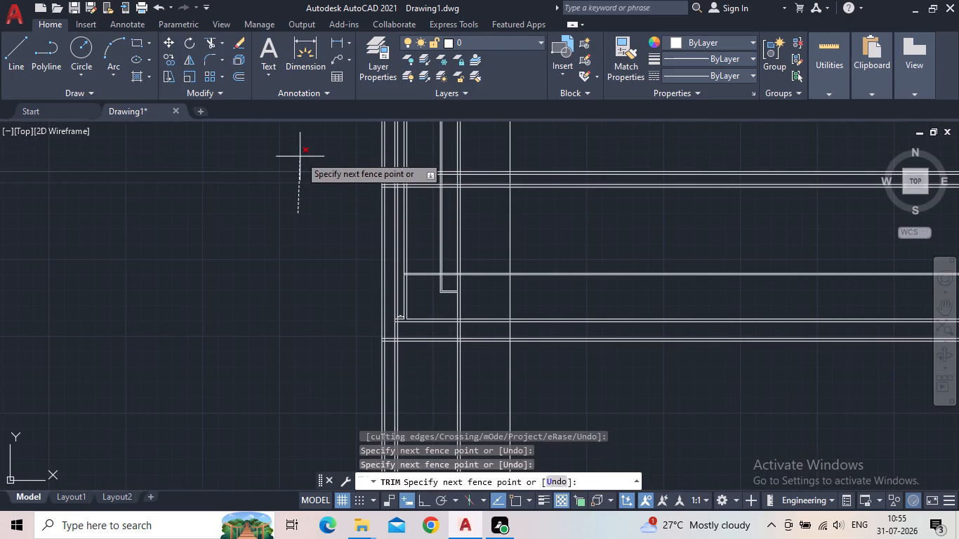
pyautogui.click(300, 156)
# Trim the vertical line ends projecting north of the outer north wall and south of the outer south wall.
pyautogui.scroll(1, 334, 161)
pyautogui.moveTo(334, 161); pyautogui.dragTo(311, 220, button='middle')
pyautogui.click(311, 178)
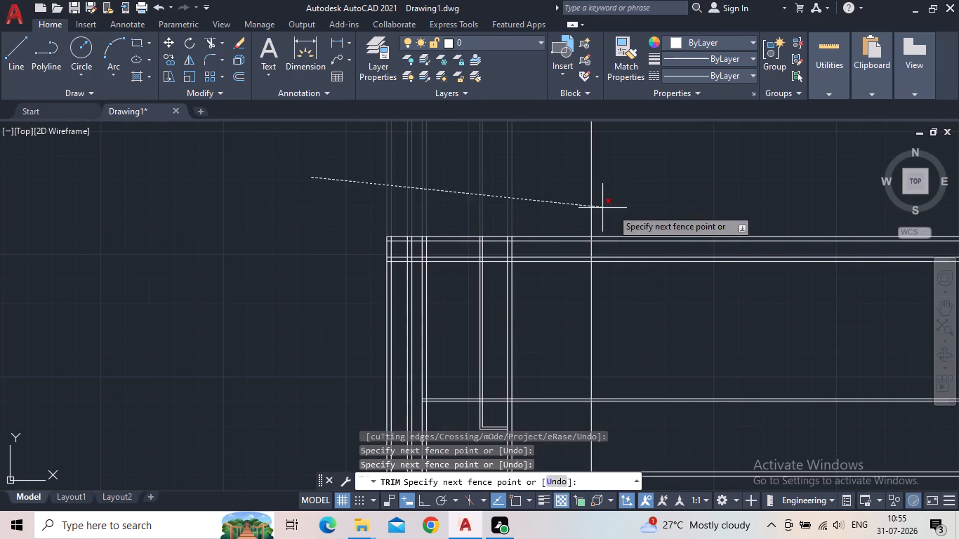
pyautogui.click(694, 191)
pyautogui.moveTo(670, 324); pyautogui.dragTo(632, 233, button='middle')
pyautogui.scroll(-1, 632, 227)
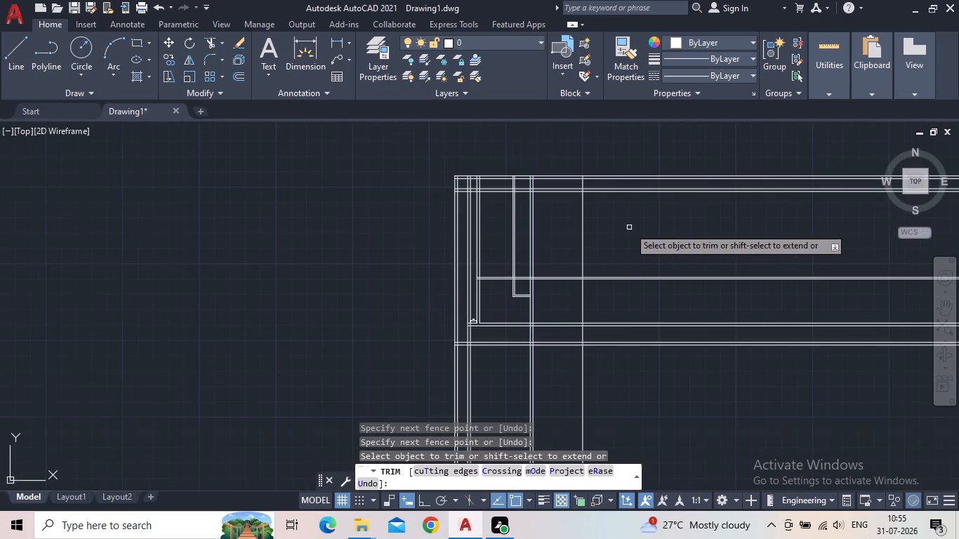
pyautogui.click(611, 395)
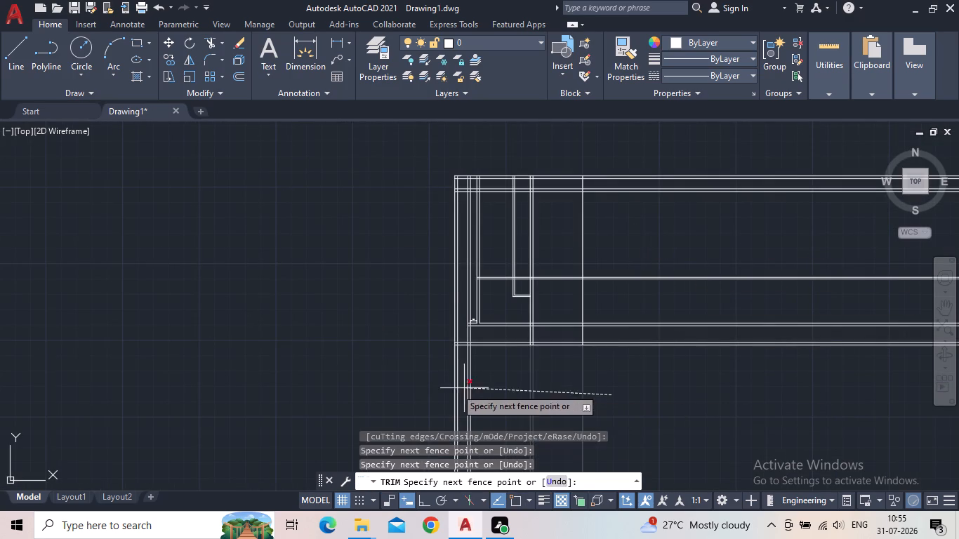
pyautogui.click(378, 389)
# Trim the vertical lines crossing the gap between the inner and outer south walls.
pyautogui.moveTo(302, 324); pyautogui.dragTo(272, 347, button='middle')
pyautogui.scroll(1, 267, 340)
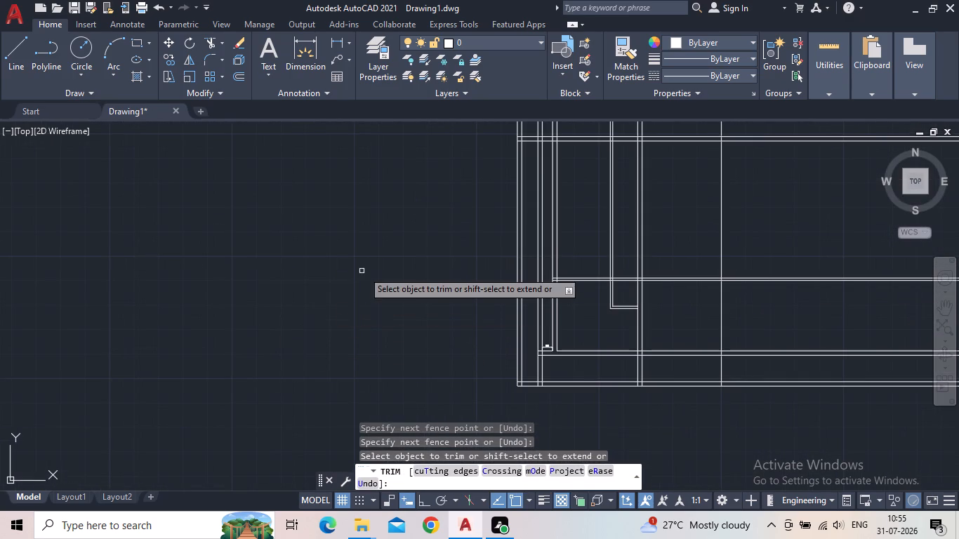
pyautogui.moveTo(456, 302); pyautogui.dragTo(345, 333, button='middle')
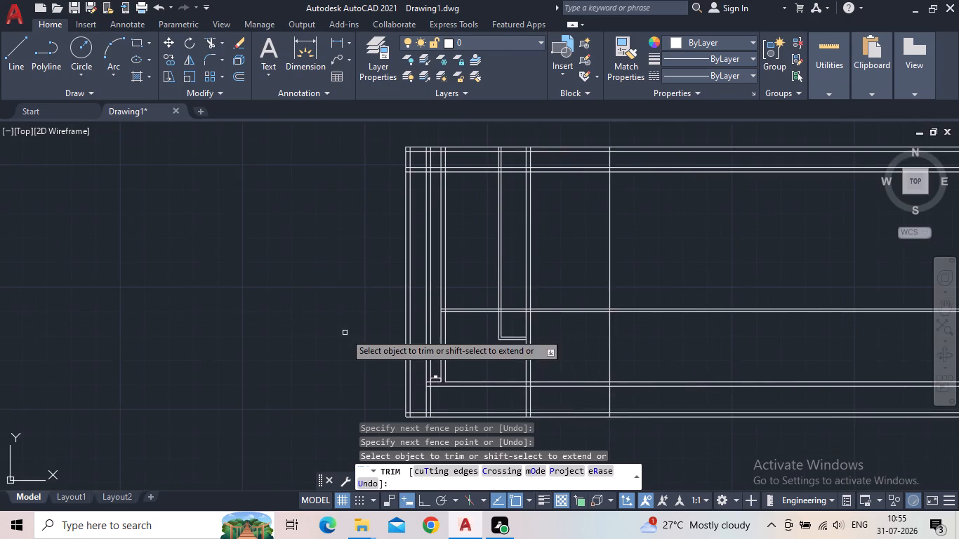
pyautogui.scroll(1, 370, 350)
pyautogui.moveTo(511, 411); pyautogui.dragTo(551, 227, button='middle')
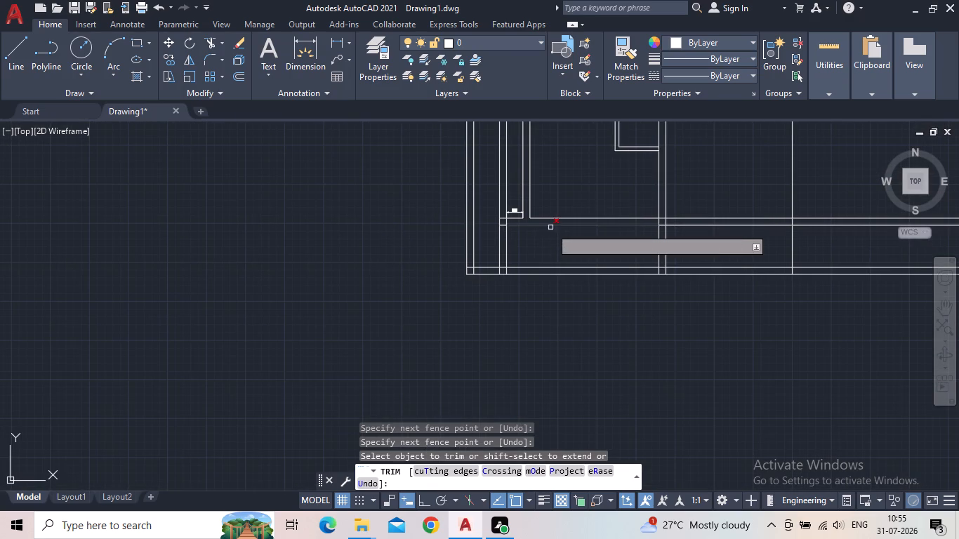
pyautogui.moveTo(526, 244); pyautogui.dragTo(510, 246)
pyautogui.click(498, 244)
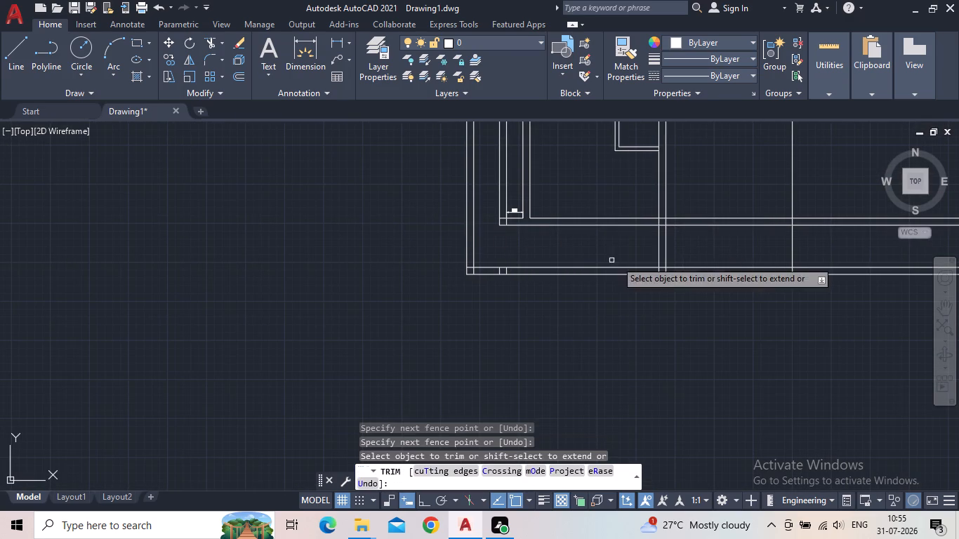
pyautogui.click(689, 242)
pyautogui.click(641, 248)
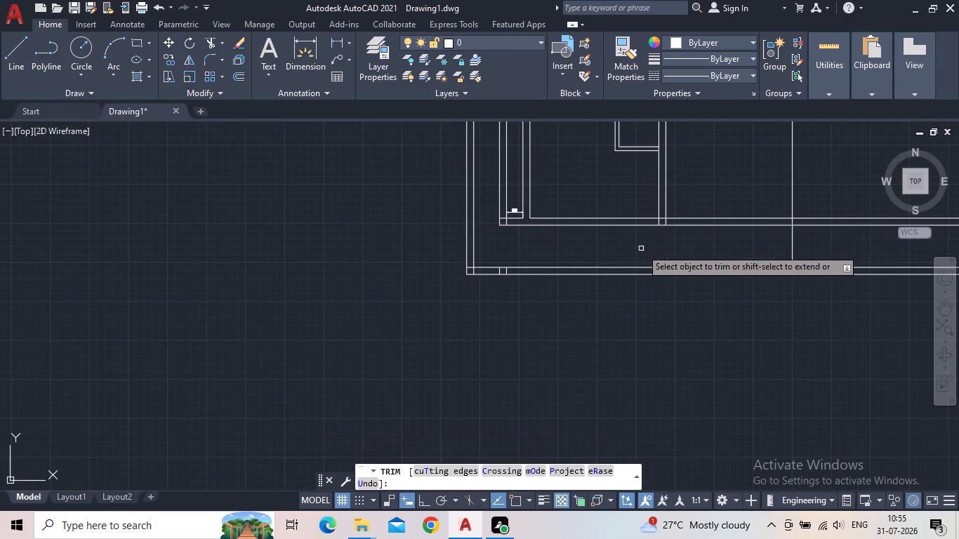
pyautogui.moveTo(821, 246); pyautogui.dragTo(805, 248)
pyautogui.click(770, 250)
pyautogui.click(808, 243)
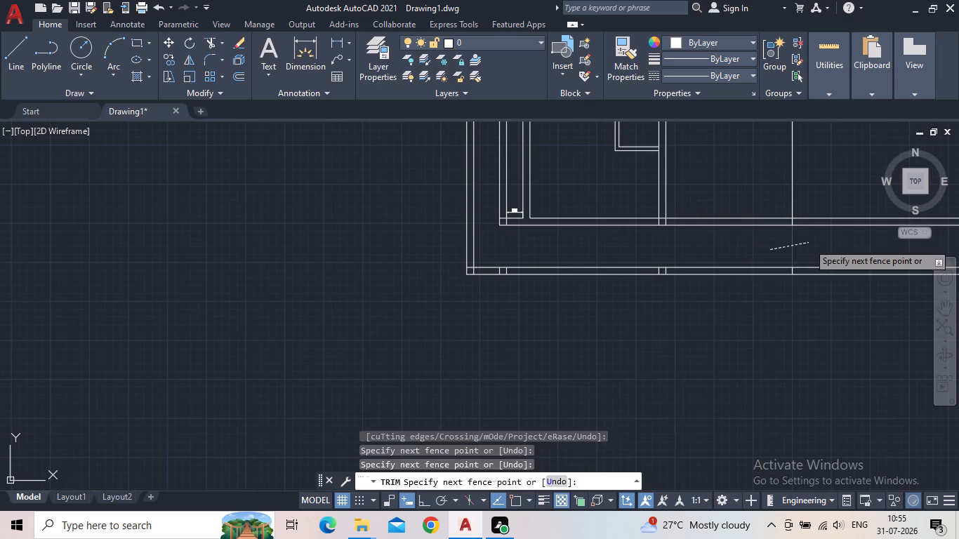
# Trim the inner north wall's two lines across the gap between the outer and inner west walls.
pyautogui.scroll(-2, 640, 248)
pyautogui.scroll(1, 617, 210)
pyautogui.moveTo(617, 210); pyautogui.dragTo(604, 297, button='middle')
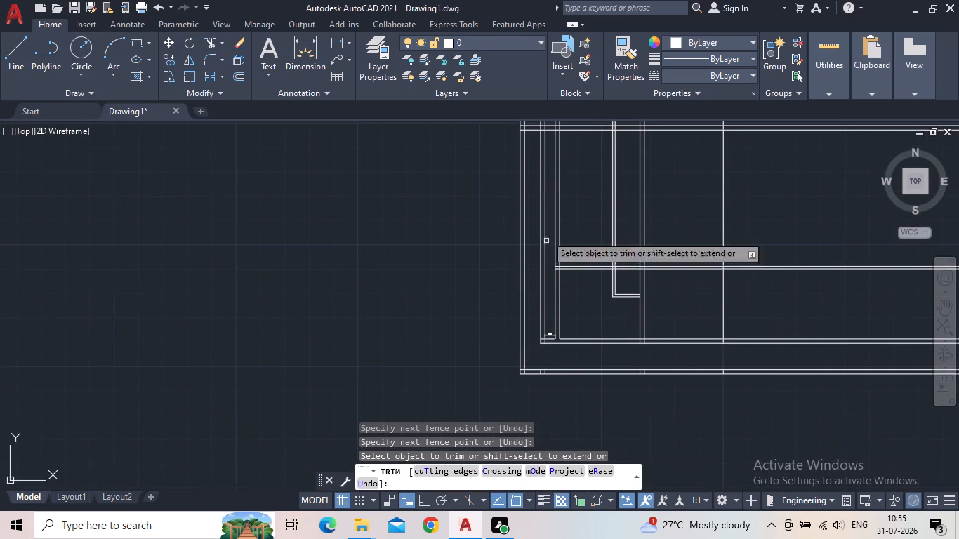
pyautogui.moveTo(475, 161); pyautogui.dragTo(339, 260, button='middle')
pyautogui.scroll(3, 404, 232)
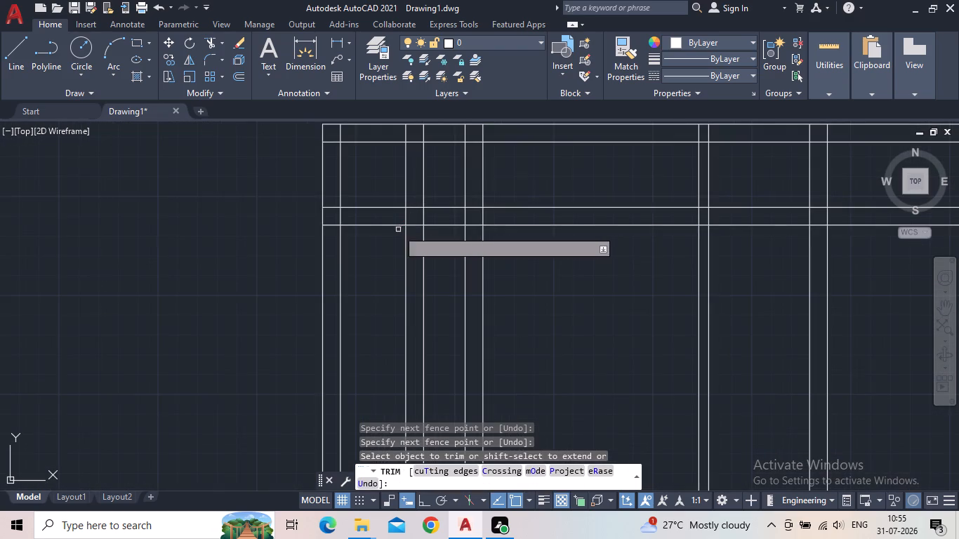
pyautogui.moveTo(383, 241); pyautogui.dragTo(381, 231)
pyautogui.click(380, 187)
# Trim all vertical lines crossing the gap between the outer and inner north walls.
pyautogui.click(385, 172)
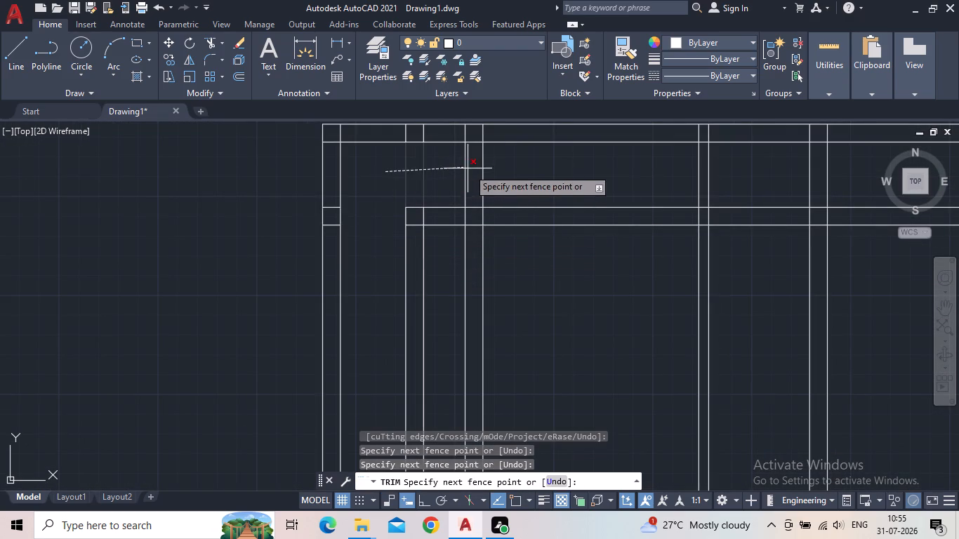
pyautogui.click(519, 173)
pyautogui.moveTo(608, 183); pyautogui.dragTo(626, 182)
pyautogui.click(755, 181)
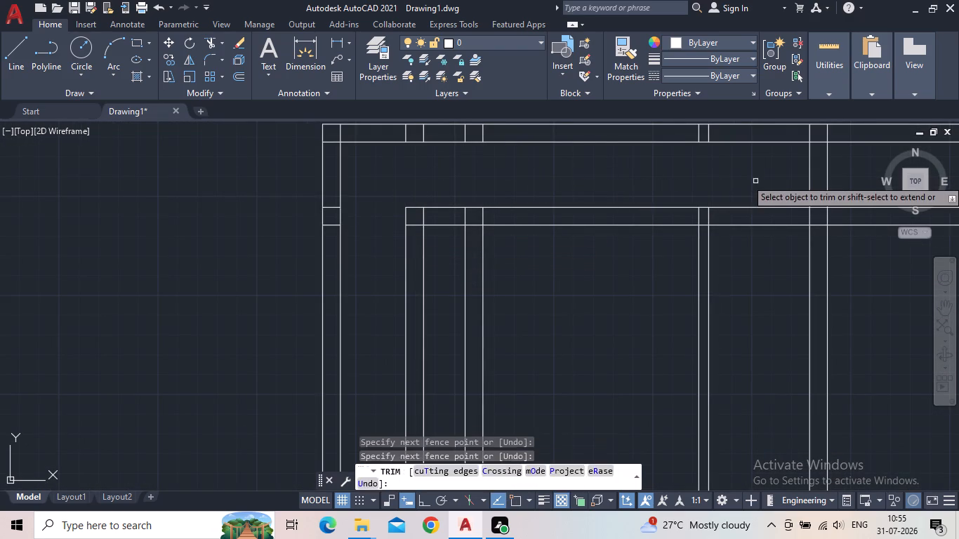
pyautogui.moveTo(793, 174); pyautogui.dragTo(808, 174)
pyautogui.moveTo(847, 173); pyautogui.dragTo(779, 174)
pyautogui.scroll(-3, 734, 182)
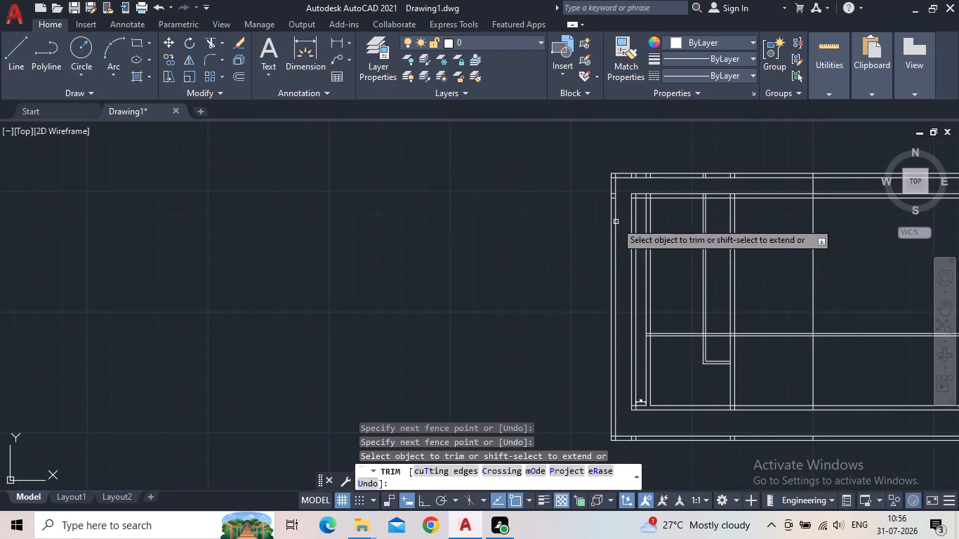
pyautogui.moveTo(676, 251); pyautogui.dragTo(610, 239, button='middle')
pyautogui.scroll(2, 765, 171)
pyautogui.moveTo(754, 173); pyautogui.dragTo(699, 169)
pyautogui.click(682, 168)
pyautogui.click(734, 179)
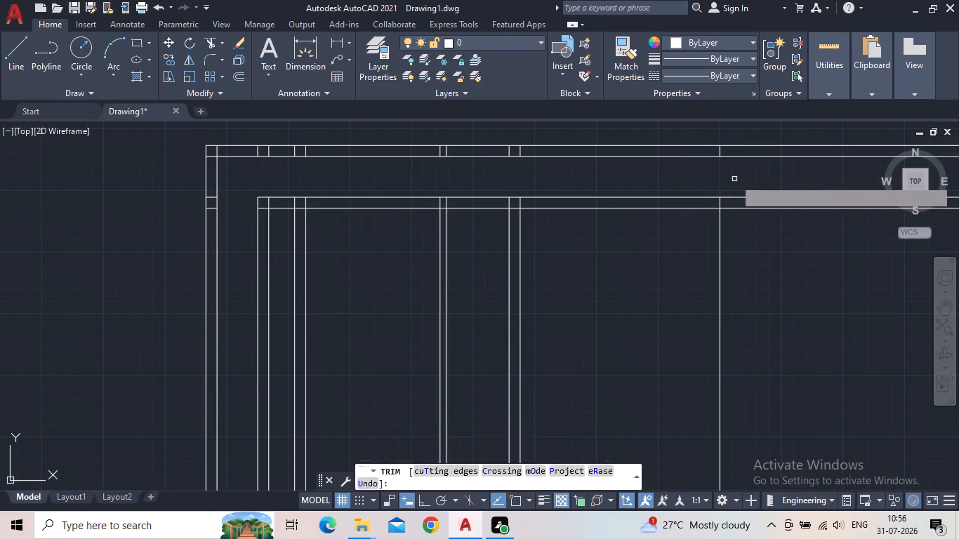
pyautogui.press('Escape')
pyautogui.scroll(-2, 576, 265)
pyautogui.moveTo(566, 265); pyautogui.dragTo(630, 151, button='middle')
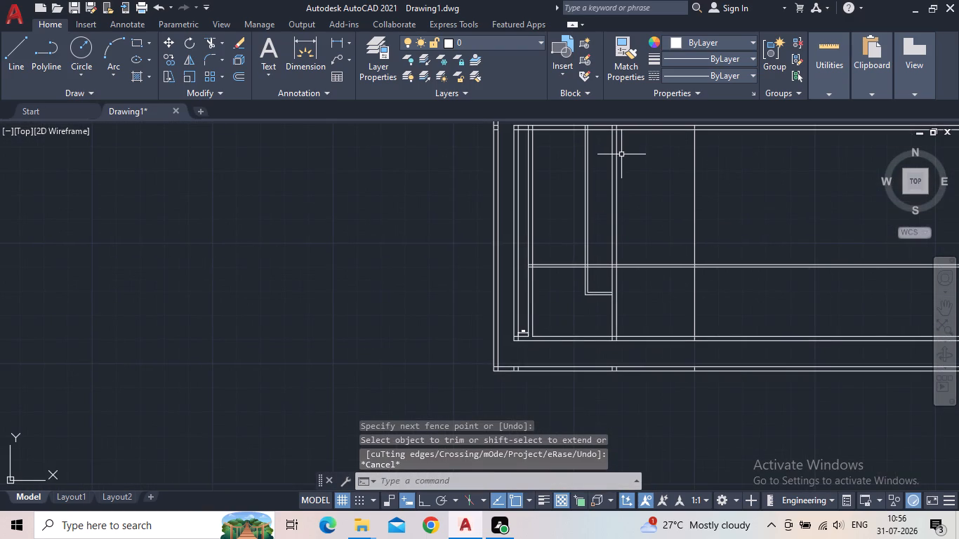
# Erase the small L-shaped pair of lines beside the first vertical partition, near the southwest corner room.
pyautogui.scroll(1, 550, 164)
pyautogui.moveTo(550, 165); pyautogui.dragTo(618, 98, button='middle')
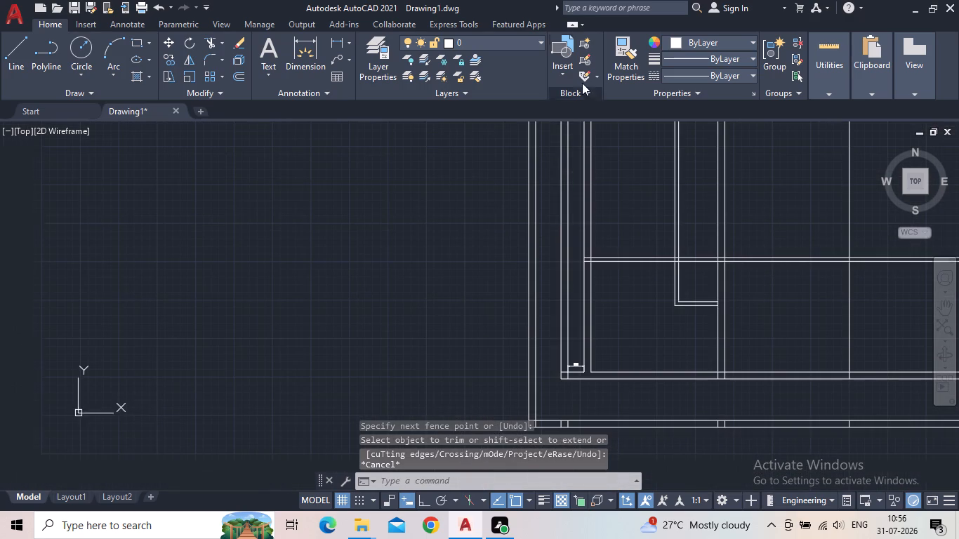
pyautogui.moveTo(689, 324); pyautogui.dragTo(631, 303, button='middle')
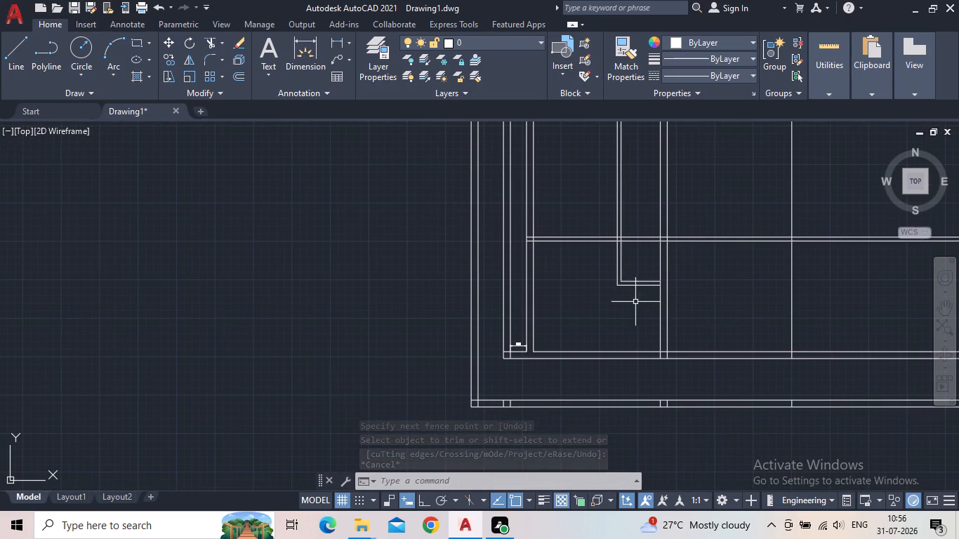
pyautogui.click(642, 300)
pyautogui.click(608, 256)
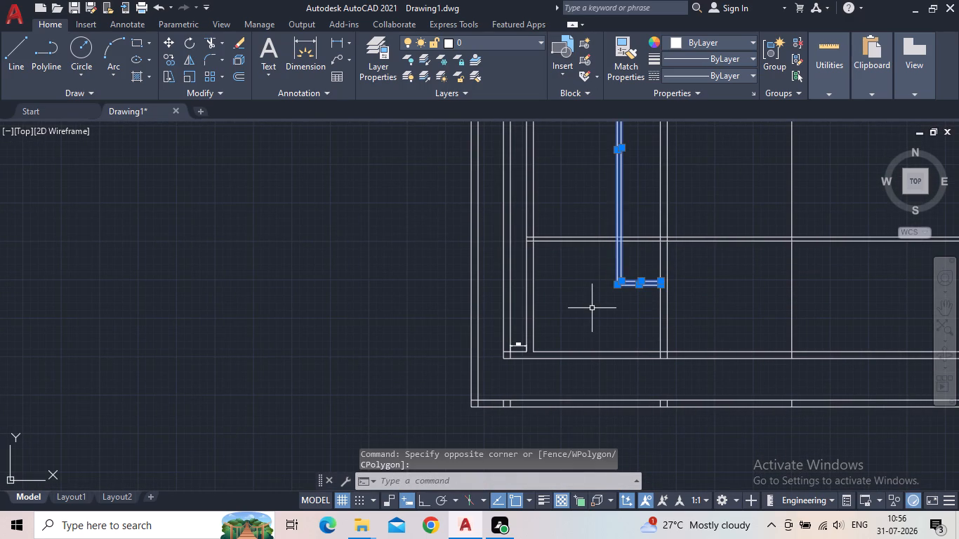
pyautogui.press('Delete')
# Add a linear dimension for the southwest corner room's north-south depth, from its south wall to the horizontal partition.
pyautogui.scroll(-1, 614, 284)
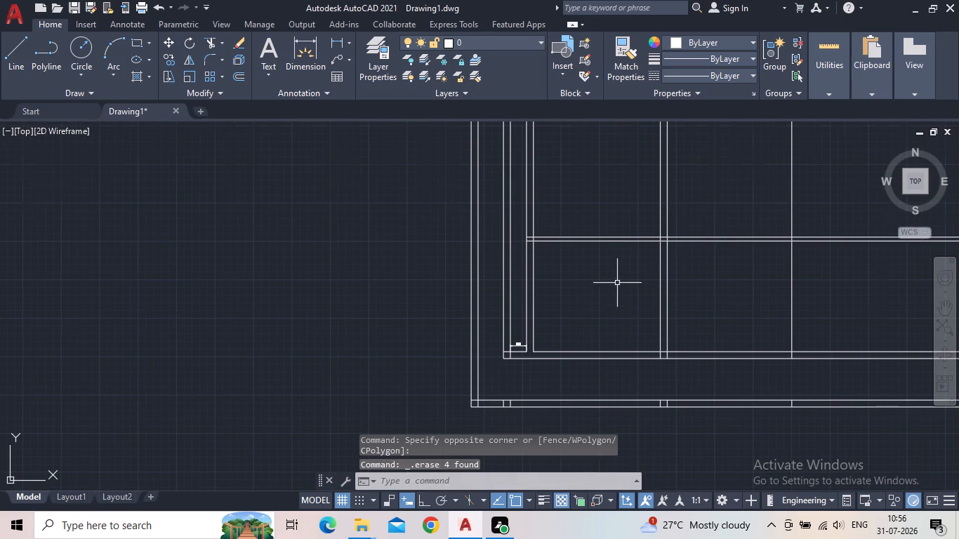
pyautogui.scroll(1, 609, 285)
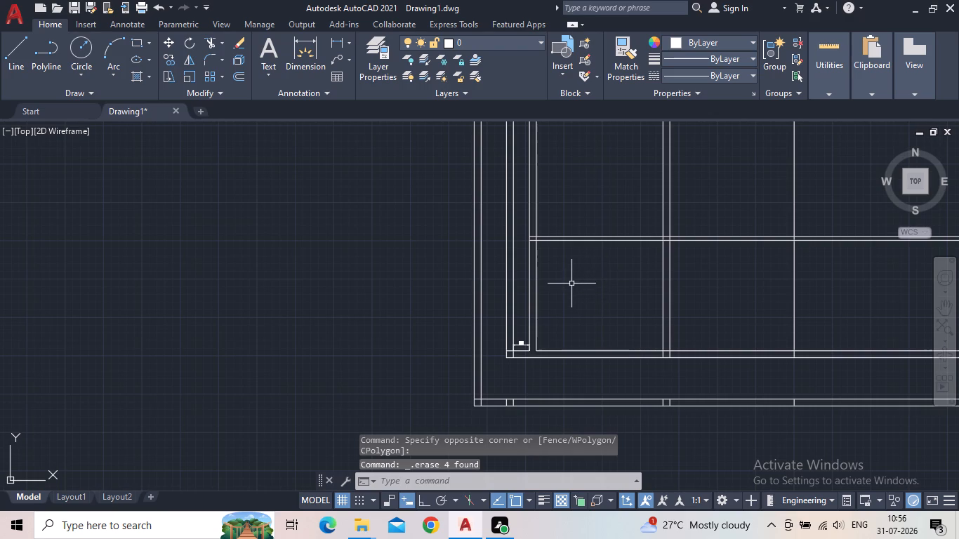
pyautogui.scroll(1, 545, 305)
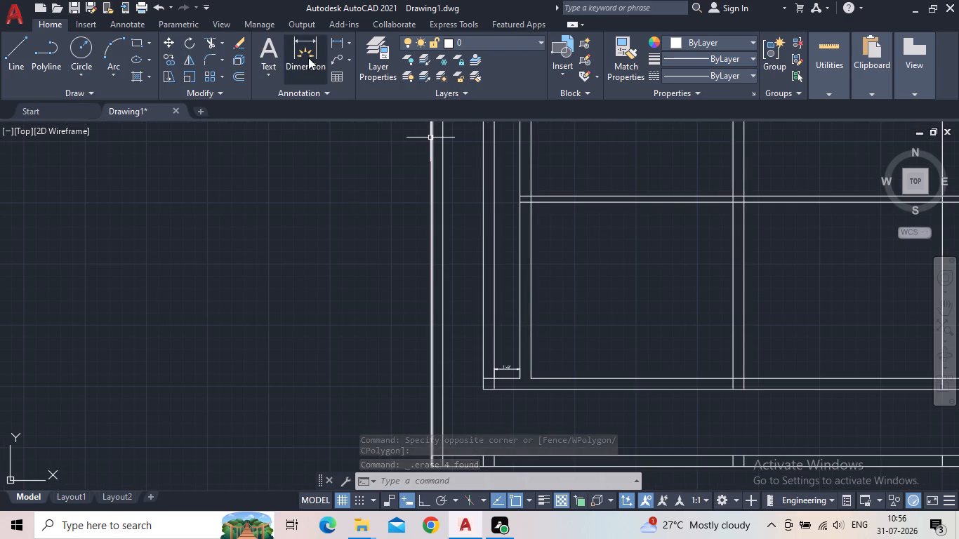
pyautogui.click(335, 48)
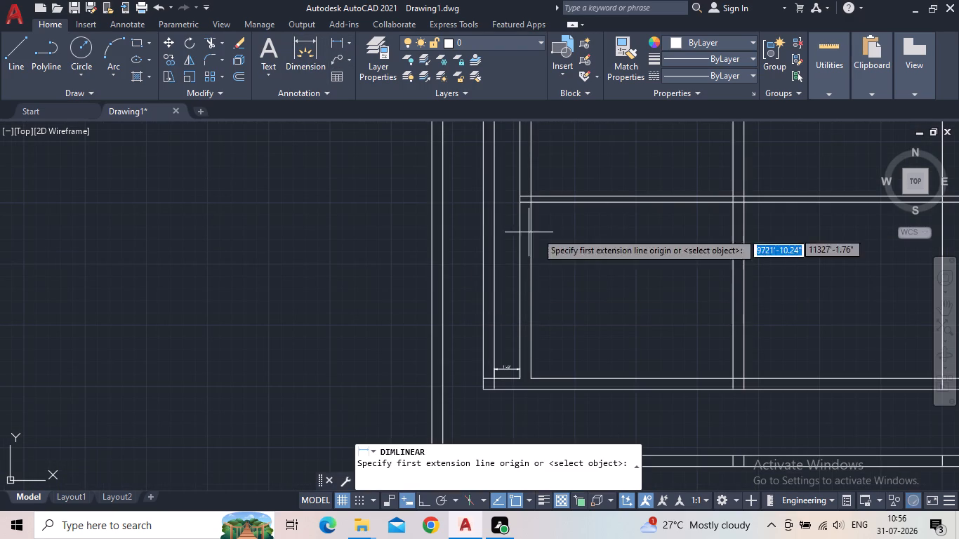
pyautogui.click(533, 378)
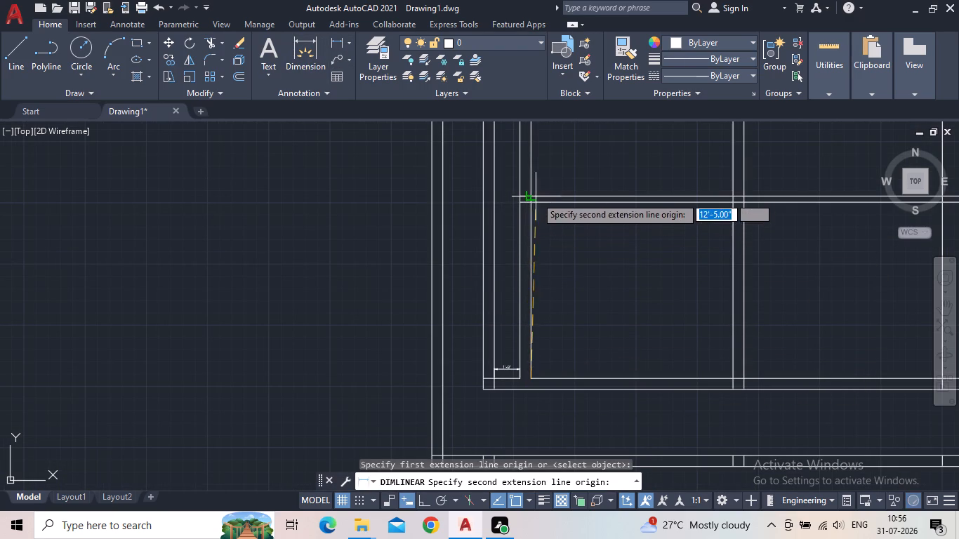
pyautogui.click(532, 206)
pyautogui.click(565, 218)
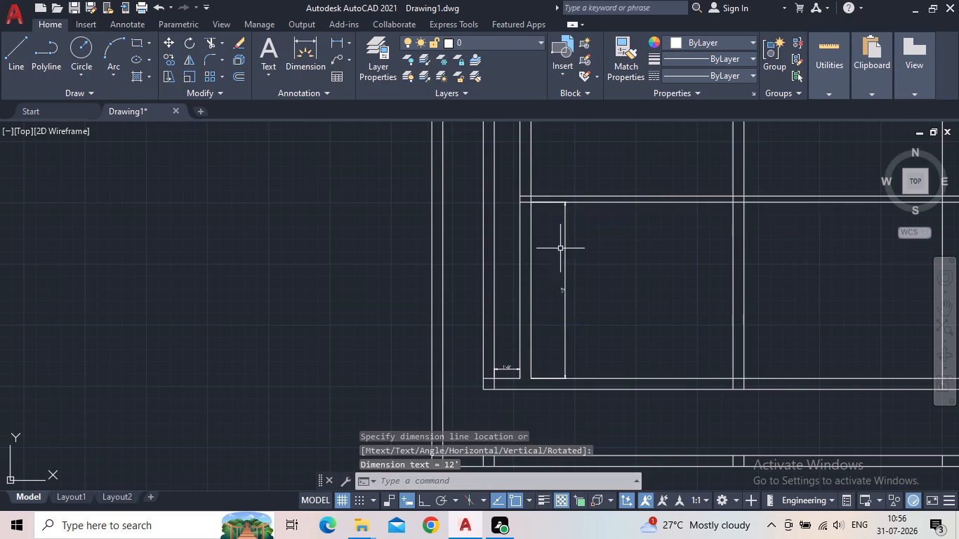
pyautogui.scroll(3, 558, 261)
pyautogui.scroll(-3, 574, 329)
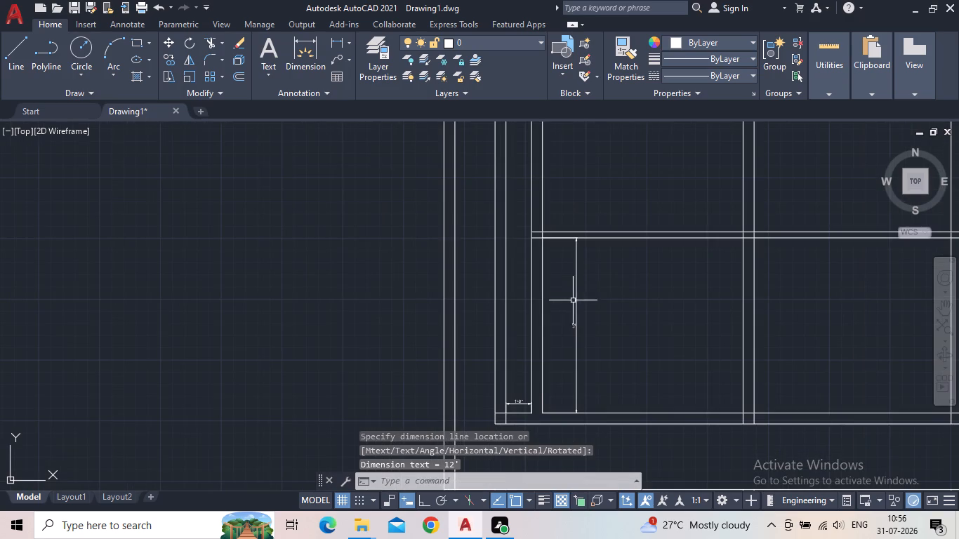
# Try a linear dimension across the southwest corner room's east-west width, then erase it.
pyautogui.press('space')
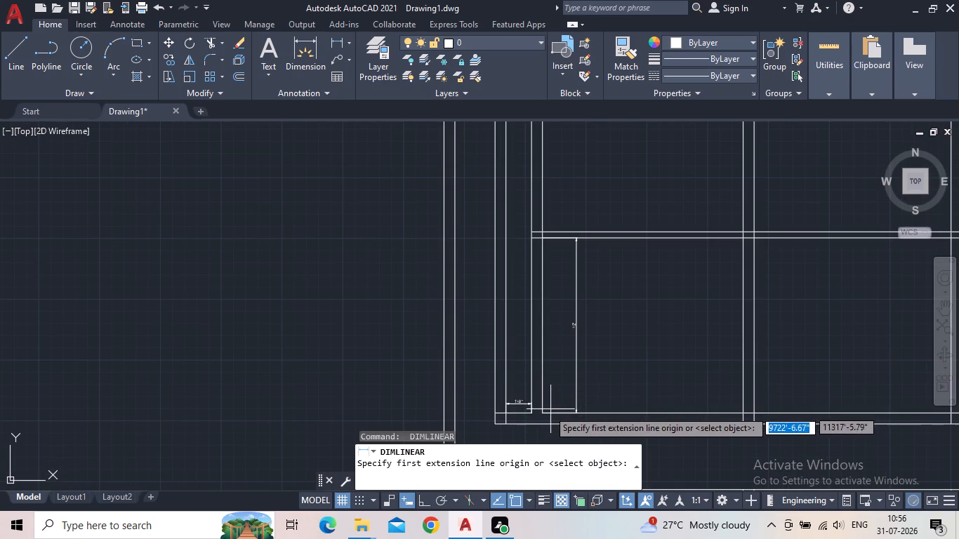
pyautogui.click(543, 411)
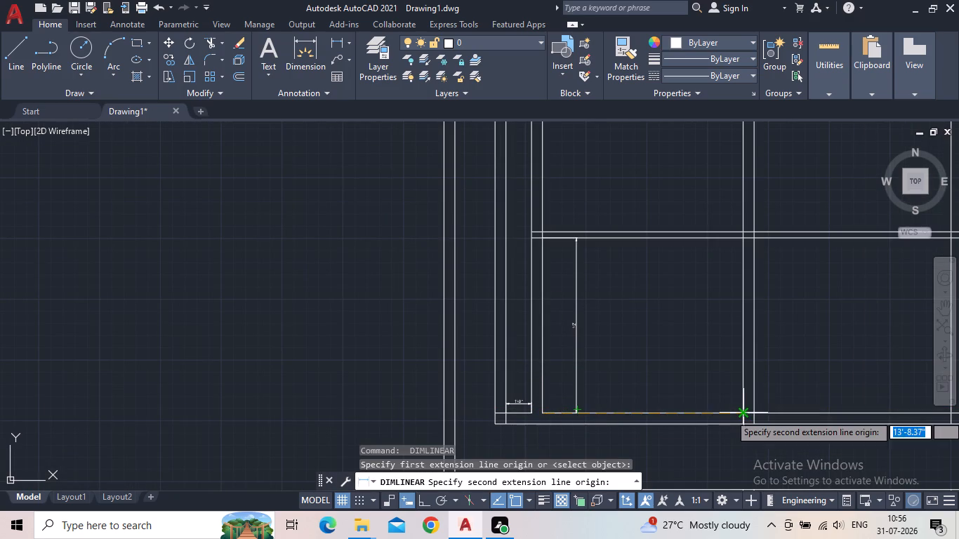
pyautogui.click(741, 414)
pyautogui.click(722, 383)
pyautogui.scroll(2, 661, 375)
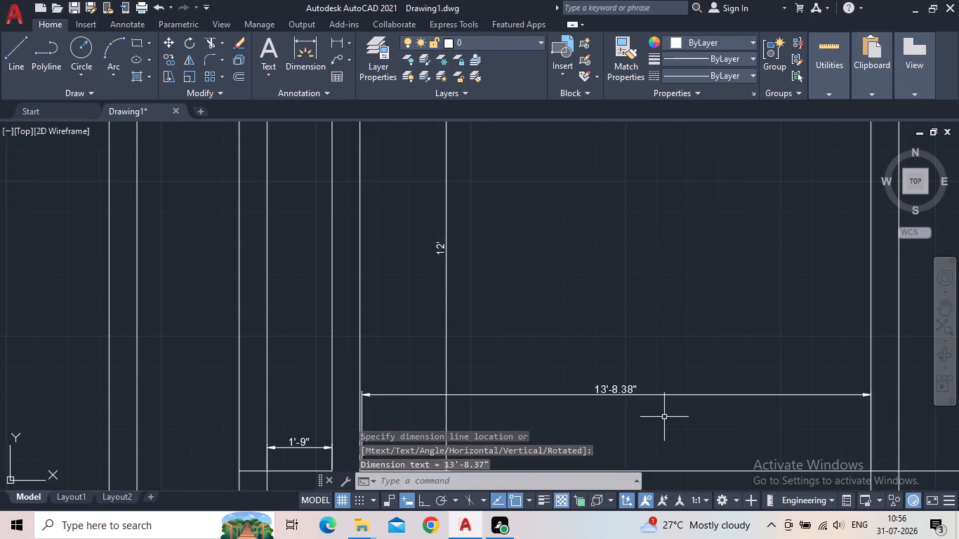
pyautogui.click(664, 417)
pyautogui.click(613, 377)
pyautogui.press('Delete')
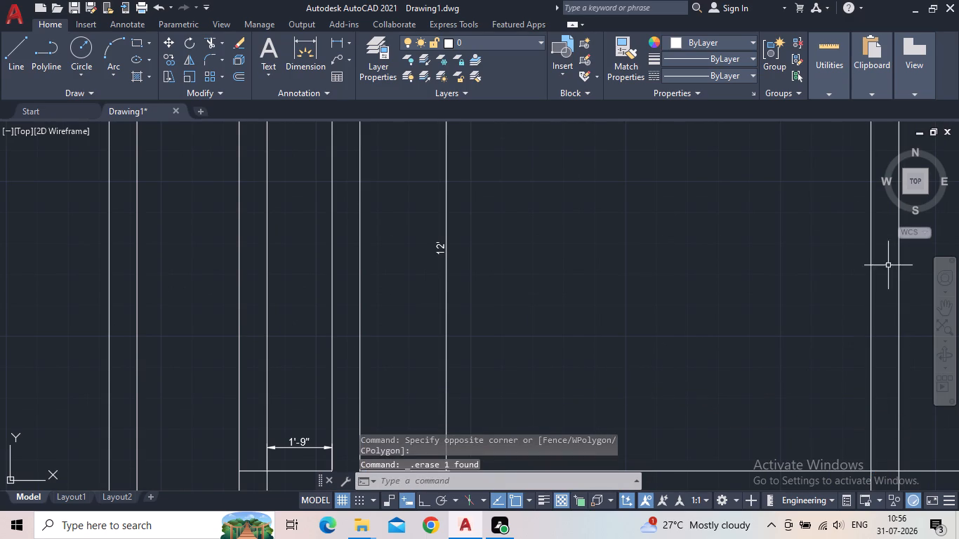
# Dimension the southwest room's width from its inner southwest corner to the near face of the vertical partition.
pyautogui.scroll(-1, 494, 230)
pyautogui.click(336, 47)
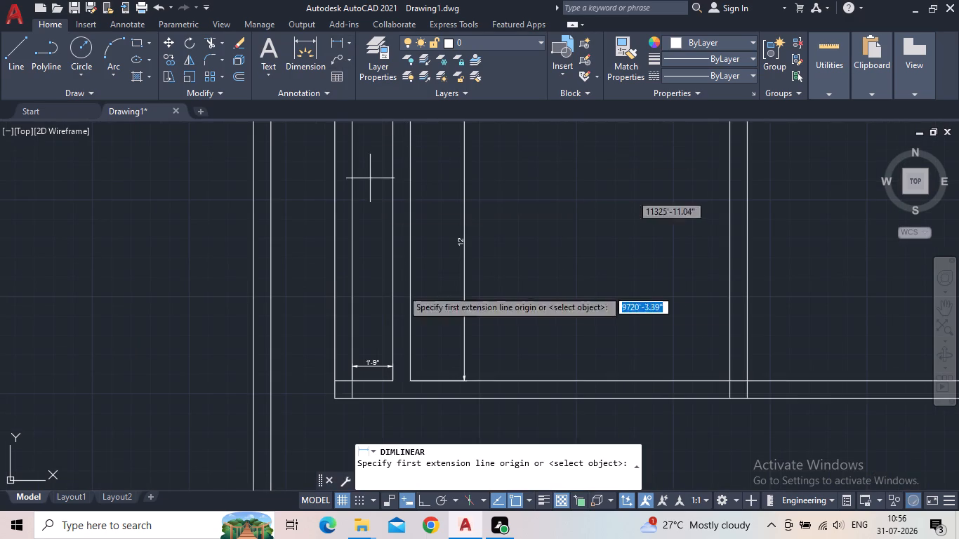
pyautogui.scroll(3, 406, 394)
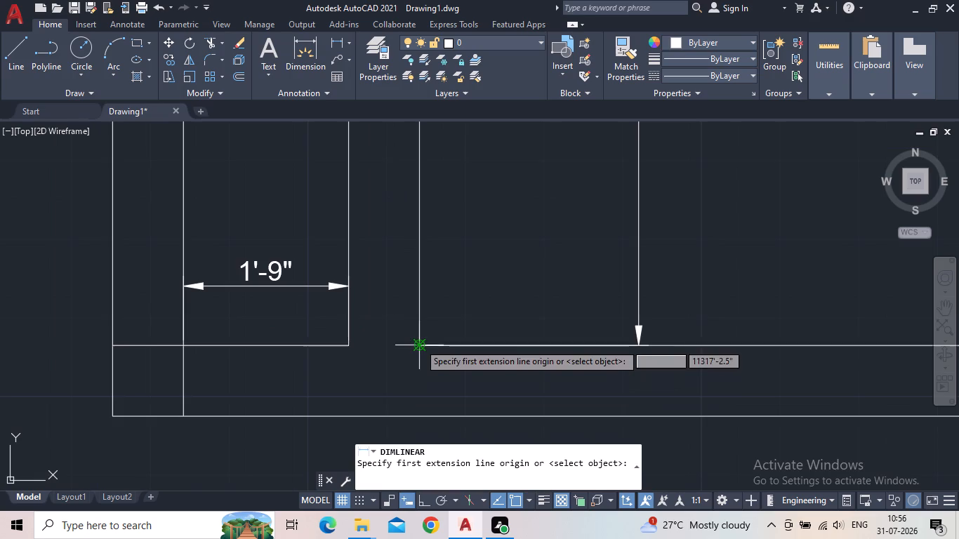
pyautogui.click(419, 343)
pyautogui.moveTo(569, 340); pyautogui.dragTo(408, 288, button='middle')
pyautogui.scroll(-2, 385, 286)
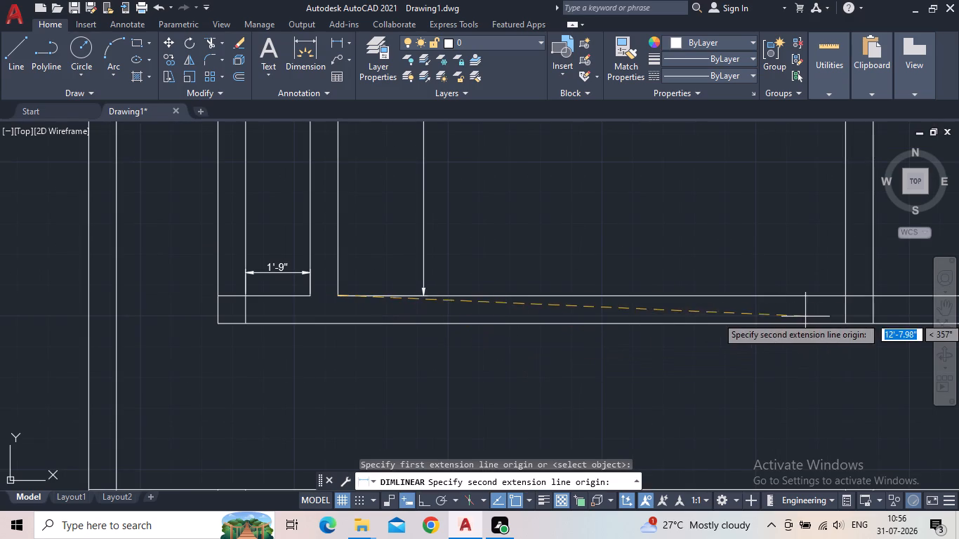
pyautogui.click(843, 296)
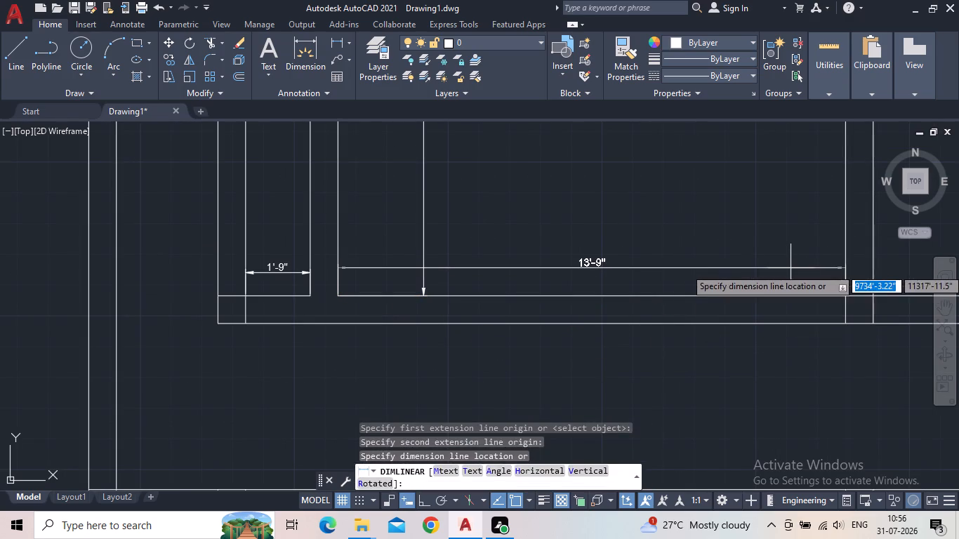
pyautogui.click(791, 267)
pyautogui.scroll(-3, 593, 268)
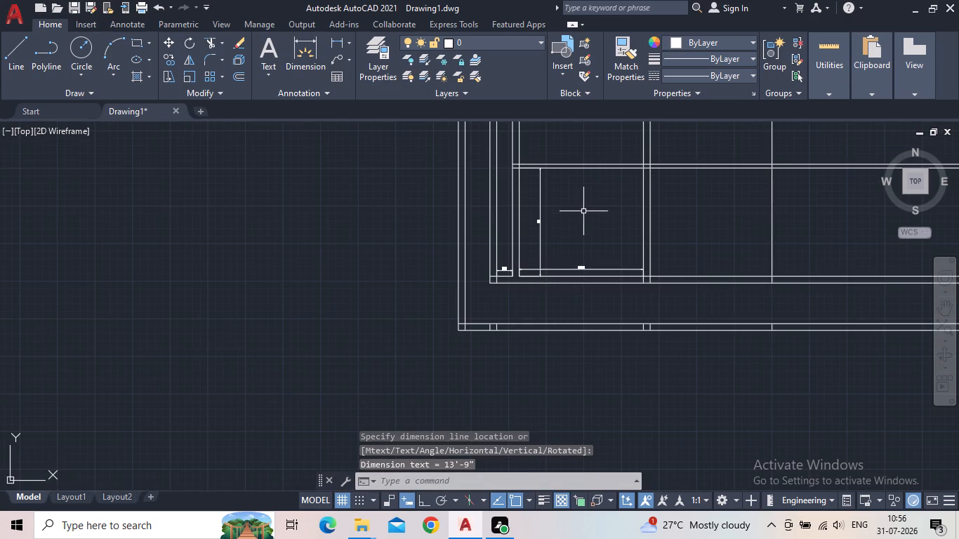
pyautogui.moveTo(576, 227); pyautogui.dragTo(484, 304, button='middle')
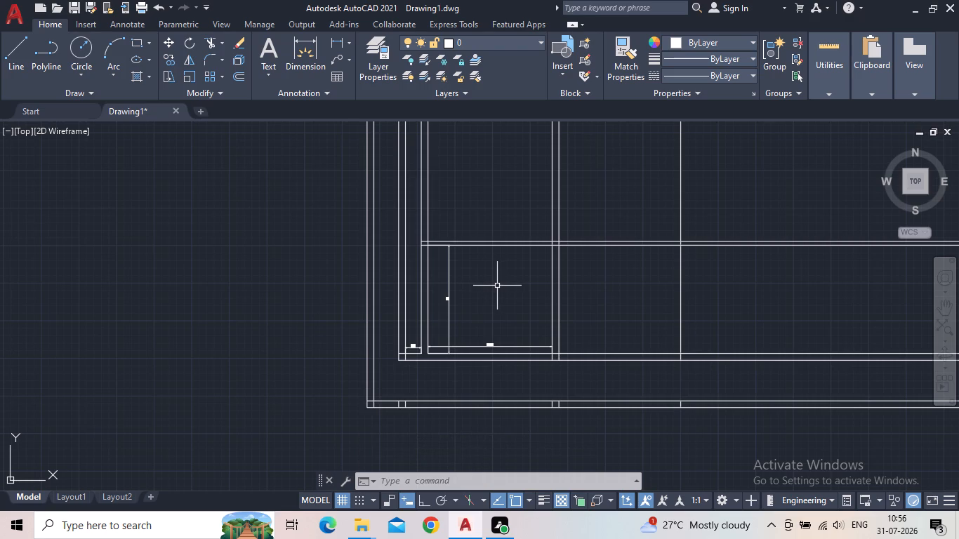
pyautogui.press('Escape')
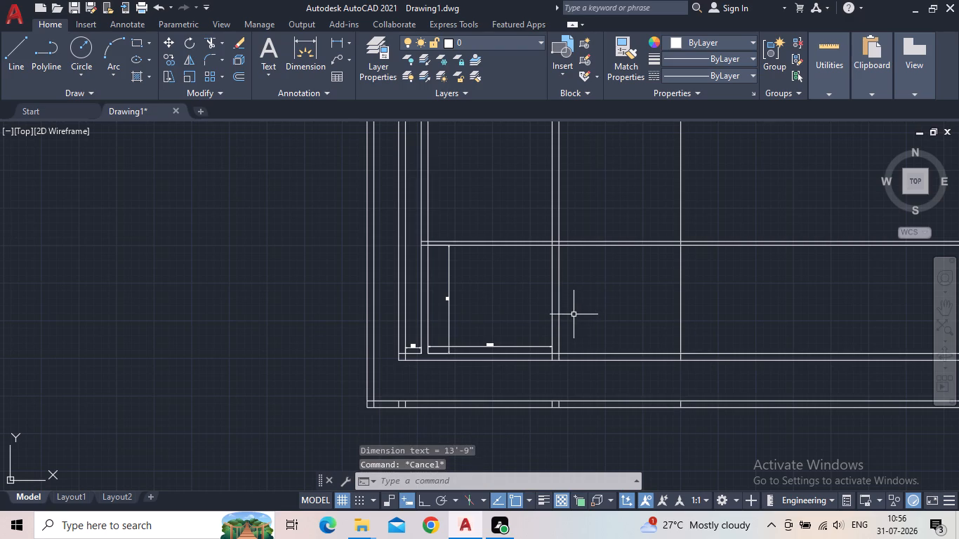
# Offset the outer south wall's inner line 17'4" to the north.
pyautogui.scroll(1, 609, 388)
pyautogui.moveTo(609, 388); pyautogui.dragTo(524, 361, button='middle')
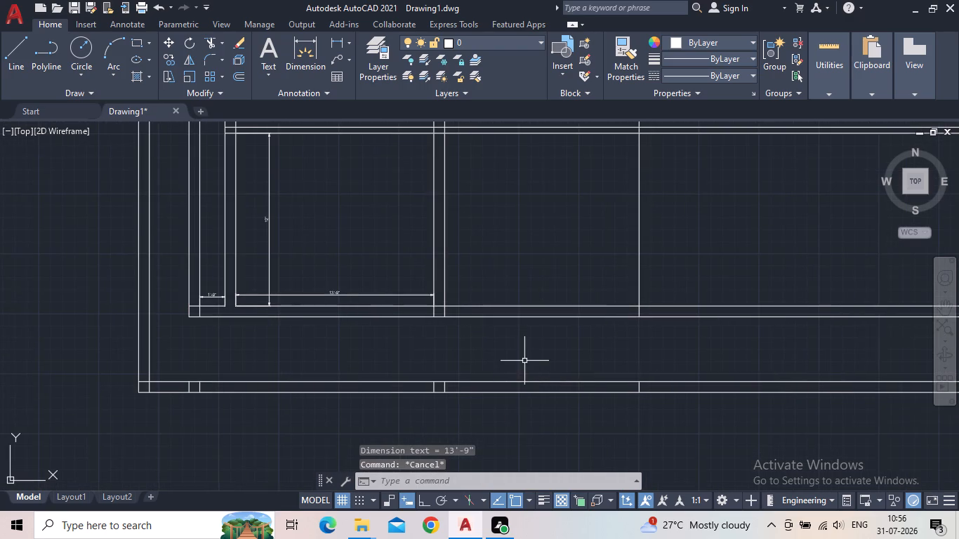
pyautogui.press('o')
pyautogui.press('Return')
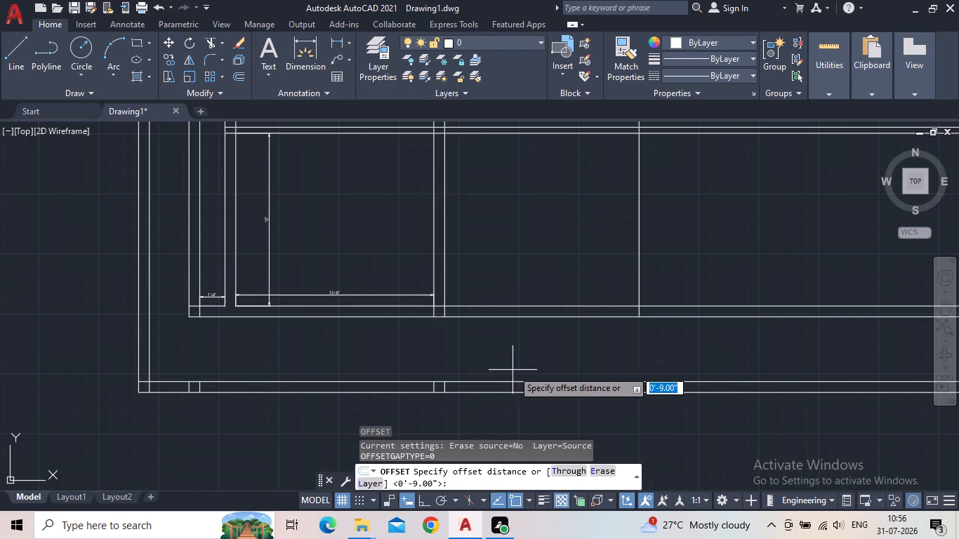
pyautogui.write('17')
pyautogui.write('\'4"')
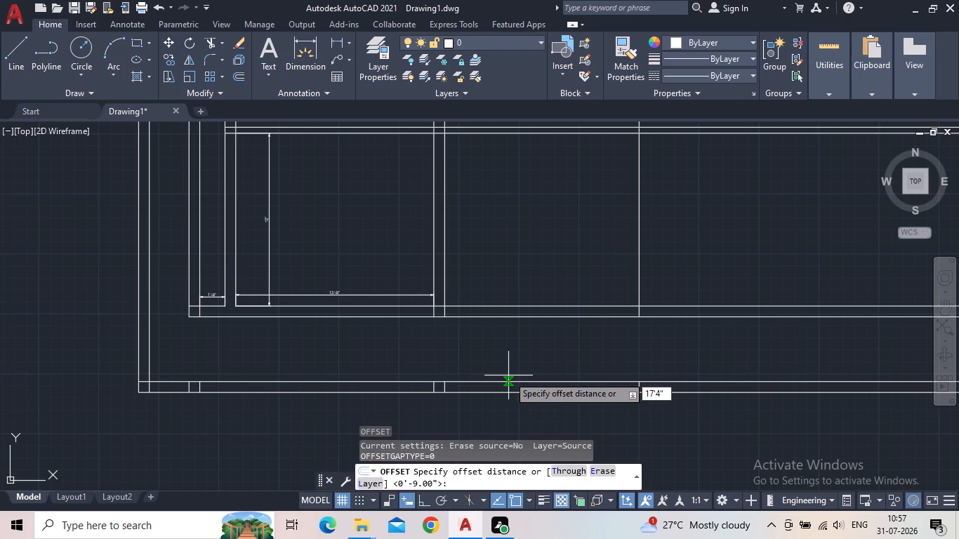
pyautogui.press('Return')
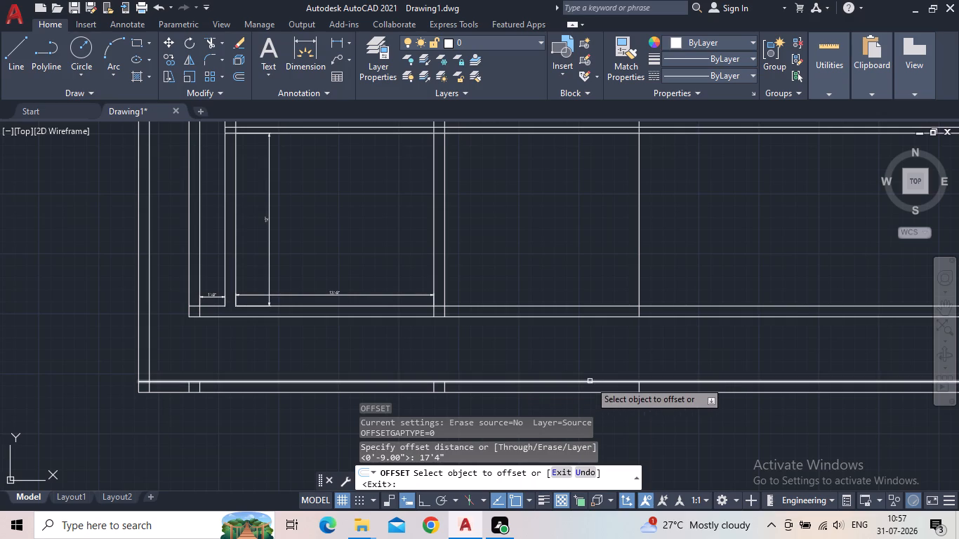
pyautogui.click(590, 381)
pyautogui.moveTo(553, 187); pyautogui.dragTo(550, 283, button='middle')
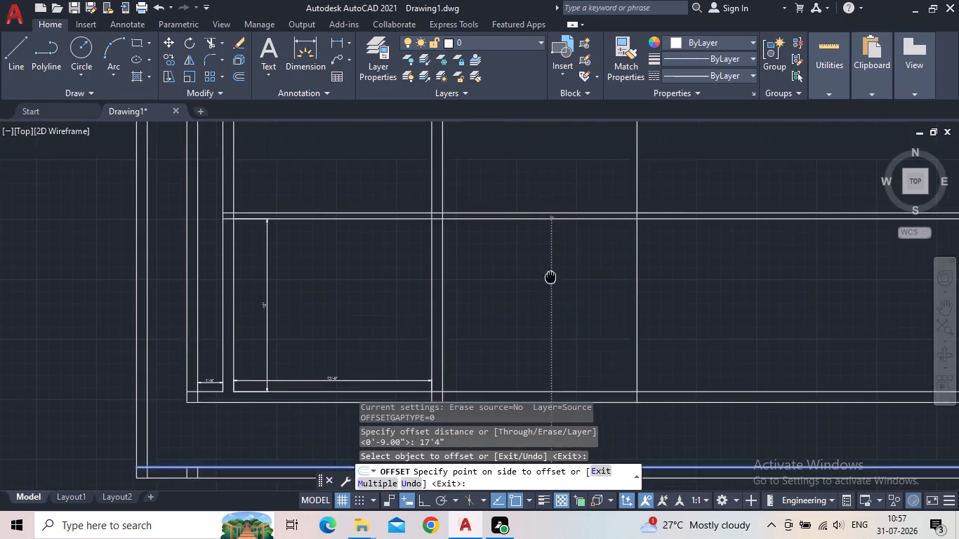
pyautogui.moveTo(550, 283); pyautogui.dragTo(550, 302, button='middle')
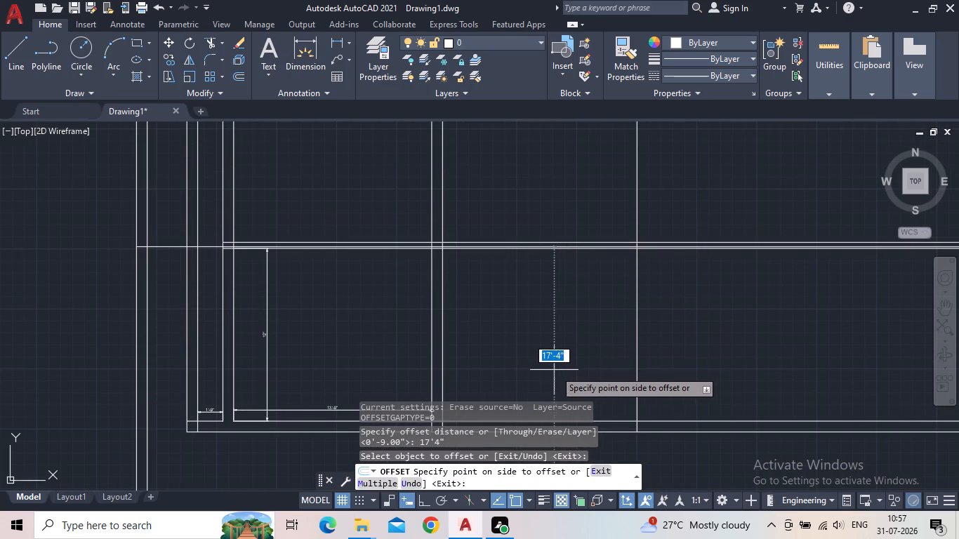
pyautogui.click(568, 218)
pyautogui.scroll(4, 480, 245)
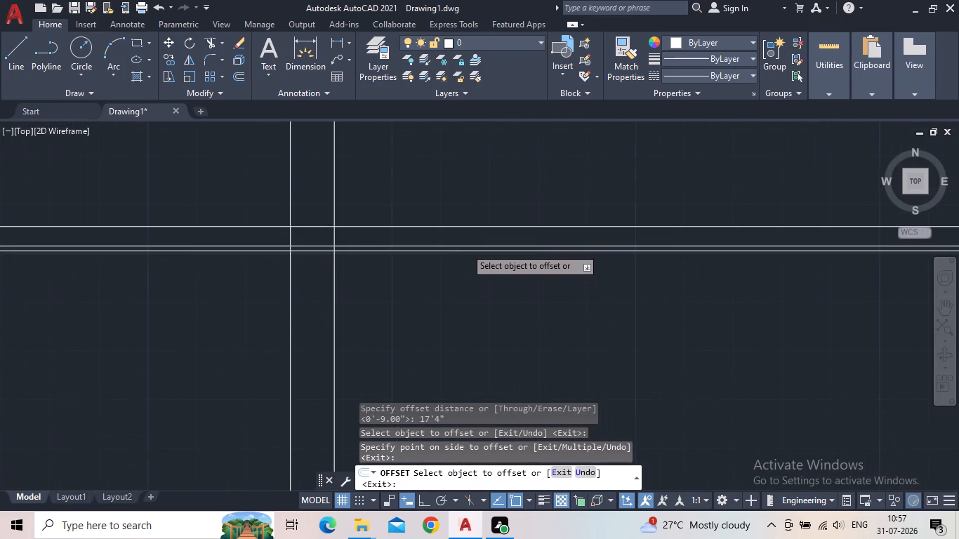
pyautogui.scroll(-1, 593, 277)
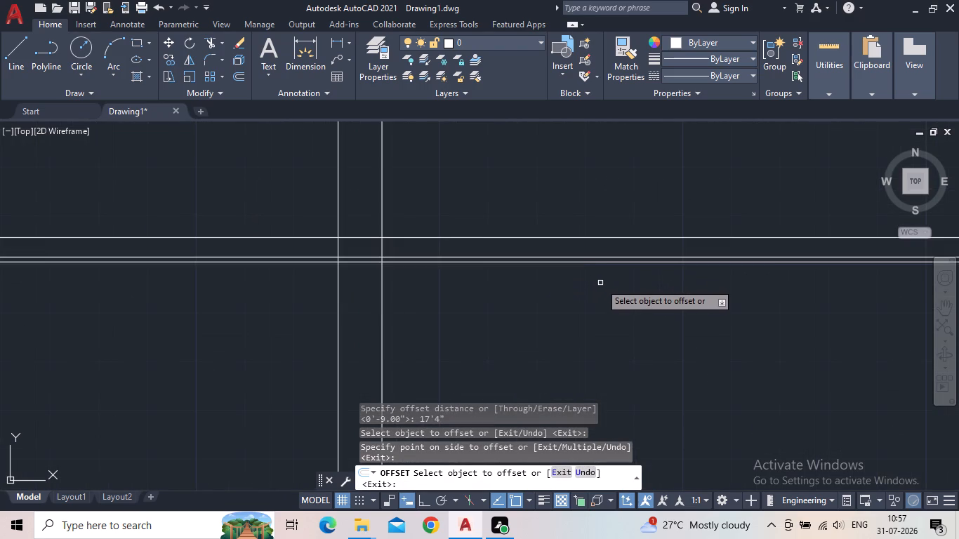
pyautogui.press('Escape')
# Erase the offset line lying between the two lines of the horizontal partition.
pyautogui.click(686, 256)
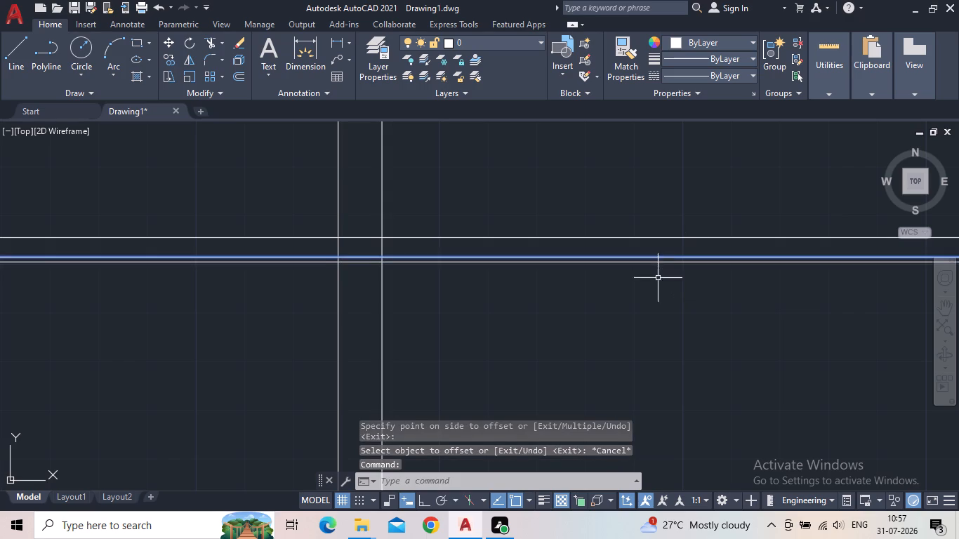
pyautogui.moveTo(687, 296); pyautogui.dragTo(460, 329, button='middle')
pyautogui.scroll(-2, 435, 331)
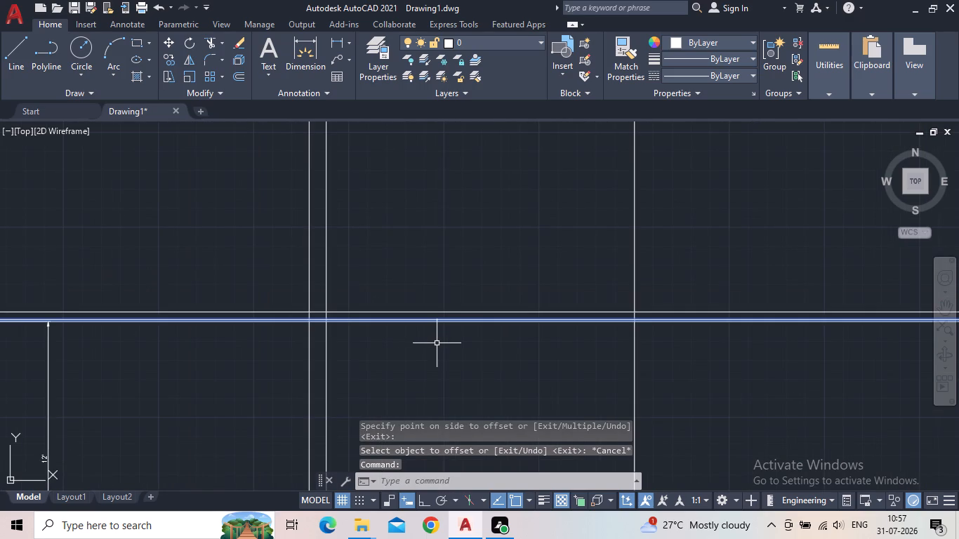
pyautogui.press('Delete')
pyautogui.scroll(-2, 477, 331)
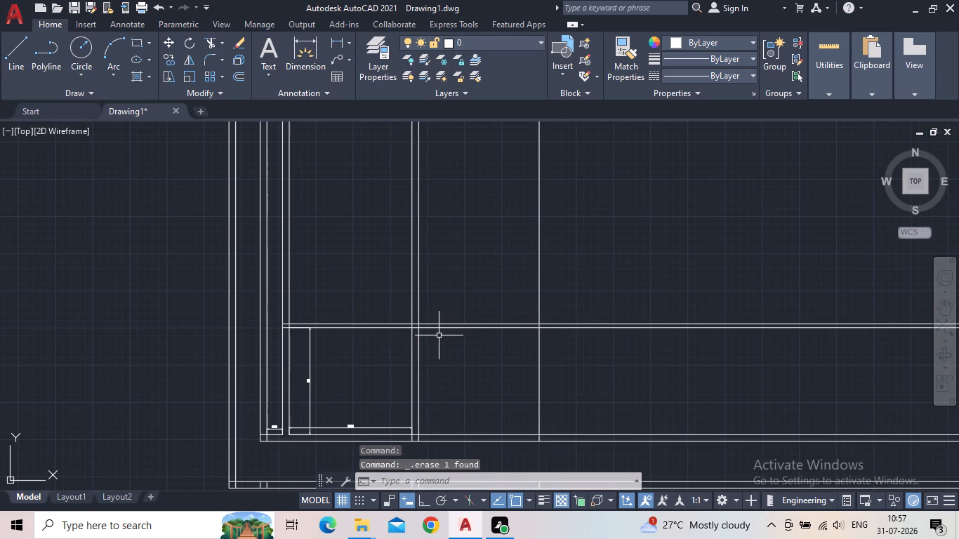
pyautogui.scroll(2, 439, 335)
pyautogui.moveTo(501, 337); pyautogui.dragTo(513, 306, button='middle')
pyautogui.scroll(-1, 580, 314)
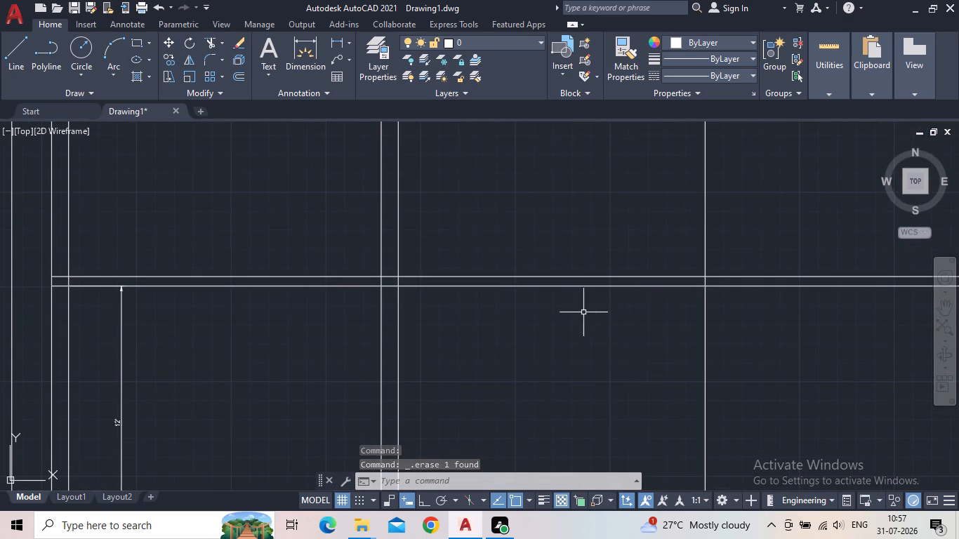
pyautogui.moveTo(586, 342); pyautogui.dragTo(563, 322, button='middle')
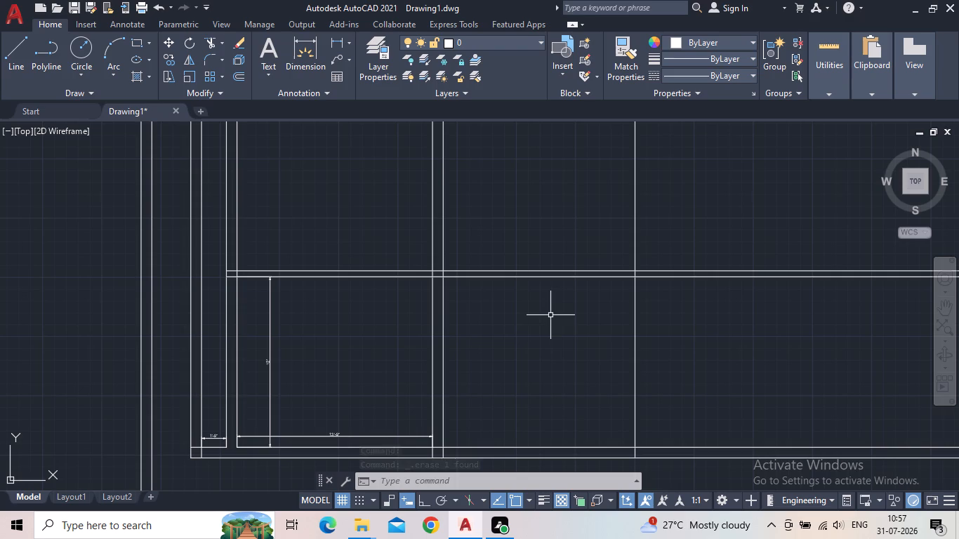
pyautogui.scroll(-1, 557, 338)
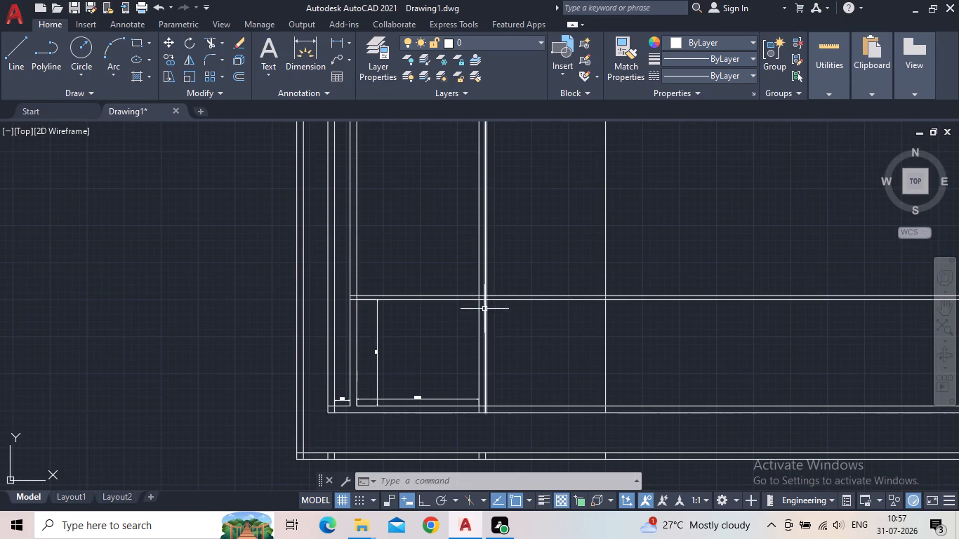
# Offset the east line of the vertical partition 7'1.5" to the east.
pyautogui.scroll(2, 482, 307)
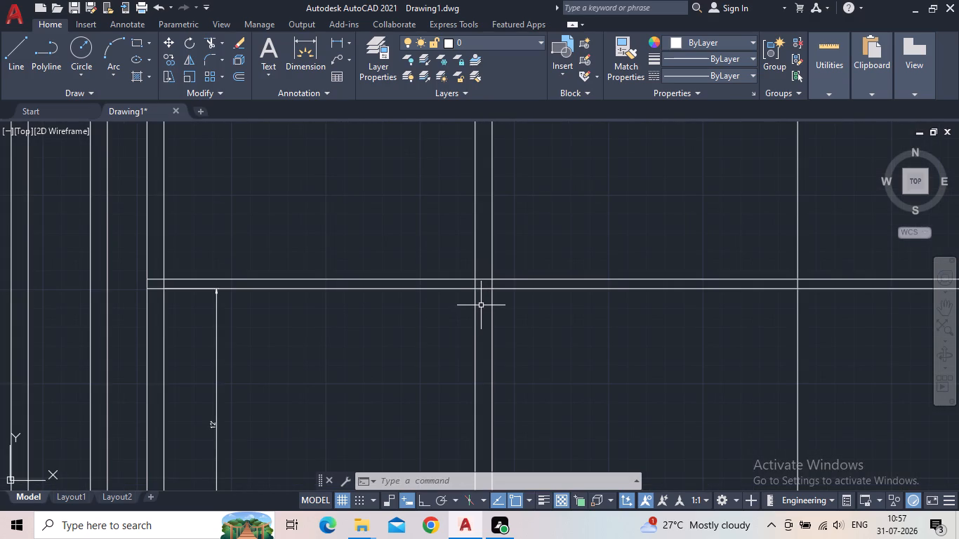
pyautogui.press('0')
pyautogui.press('Return')
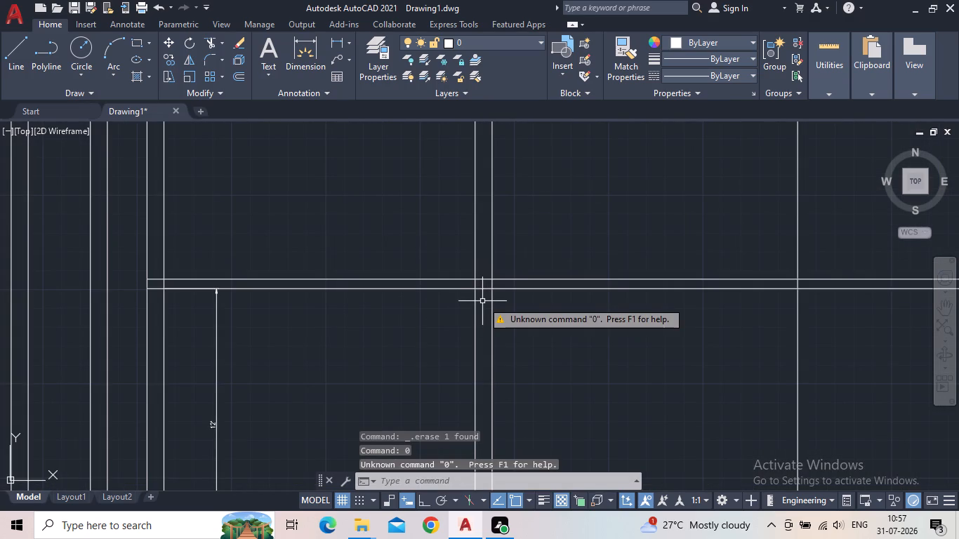
pyautogui.press('o')
pyautogui.press('Return')
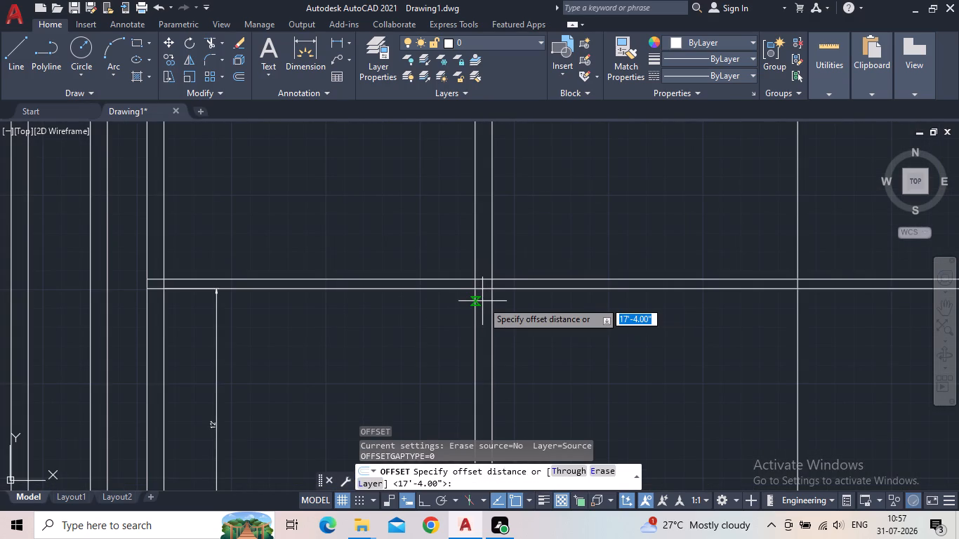
pyautogui.press('7')
pyautogui.press("'")
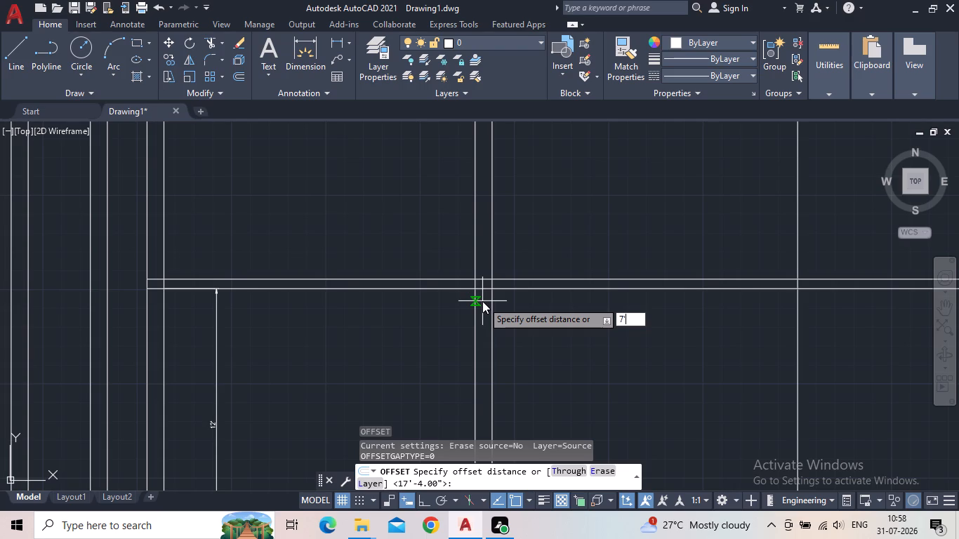
pyautogui.write('1.5"')
pyautogui.press('Return')
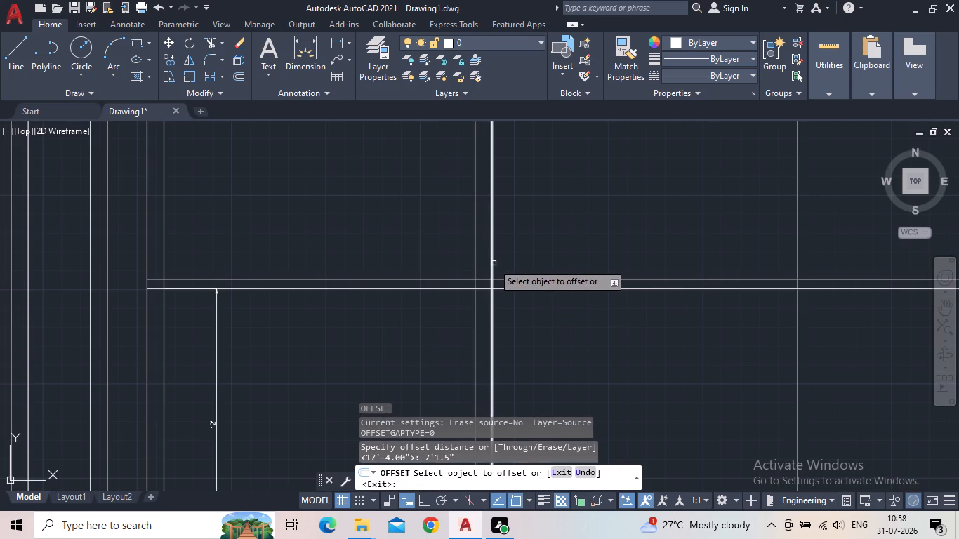
pyautogui.click(492, 264)
pyautogui.click(640, 259)
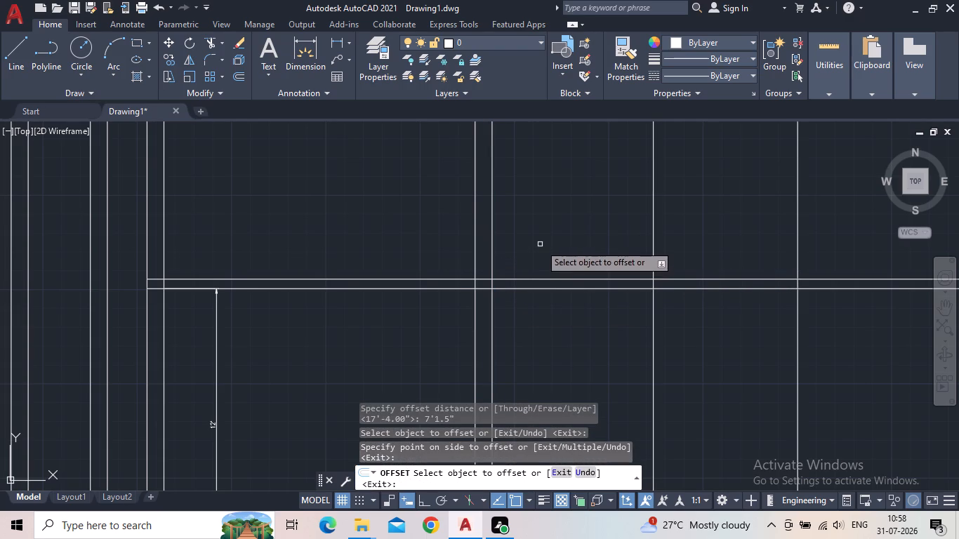
pyautogui.press('Escape')
# Trim the new offset line between the horizontal partition and the south wall.
pyautogui.scroll(1, 619, 272)
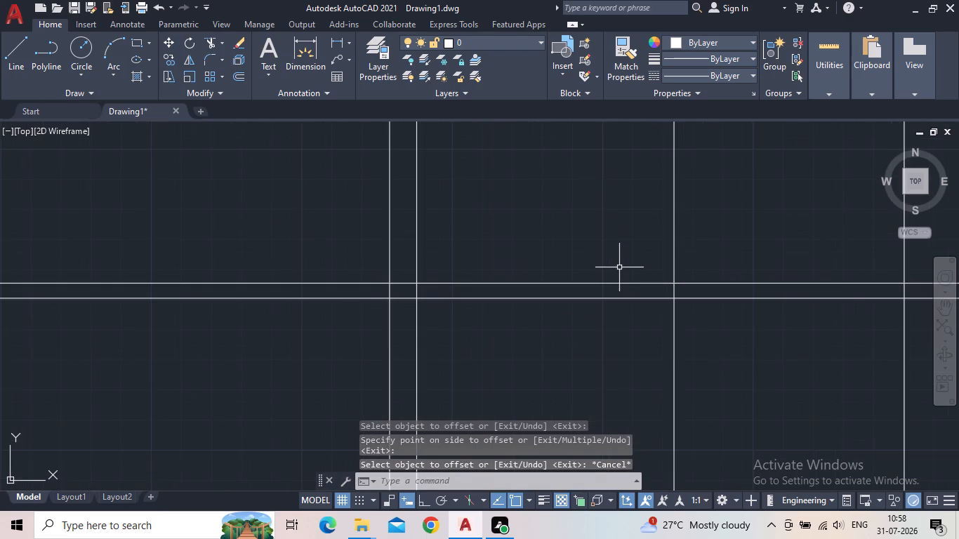
pyautogui.moveTo(619, 267); pyautogui.dragTo(580, 267, button='middle')
pyautogui.scroll(-3, 592, 293)
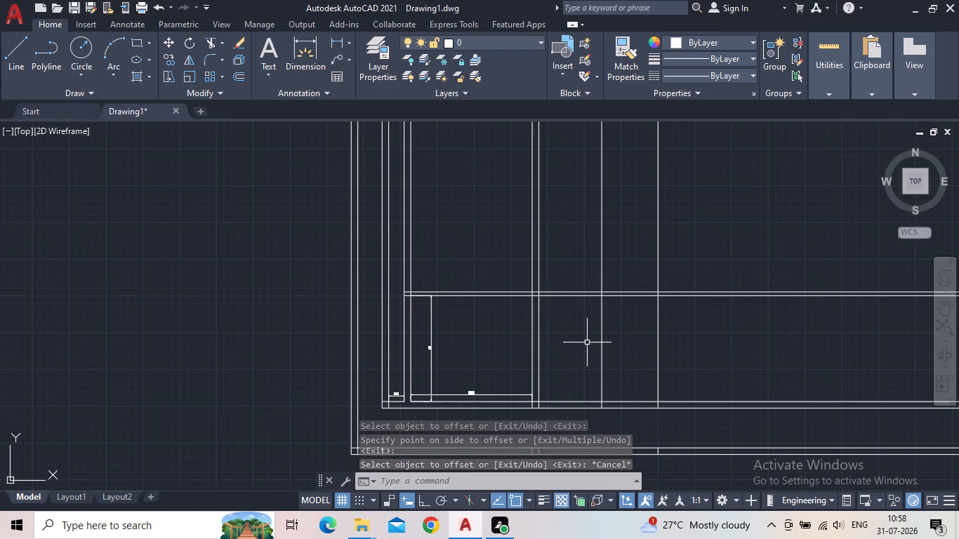
pyautogui.press('t')
pyautogui.press('r')
pyautogui.press('Return')
pyautogui.moveTo(618, 338); pyautogui.dragTo(608, 336)
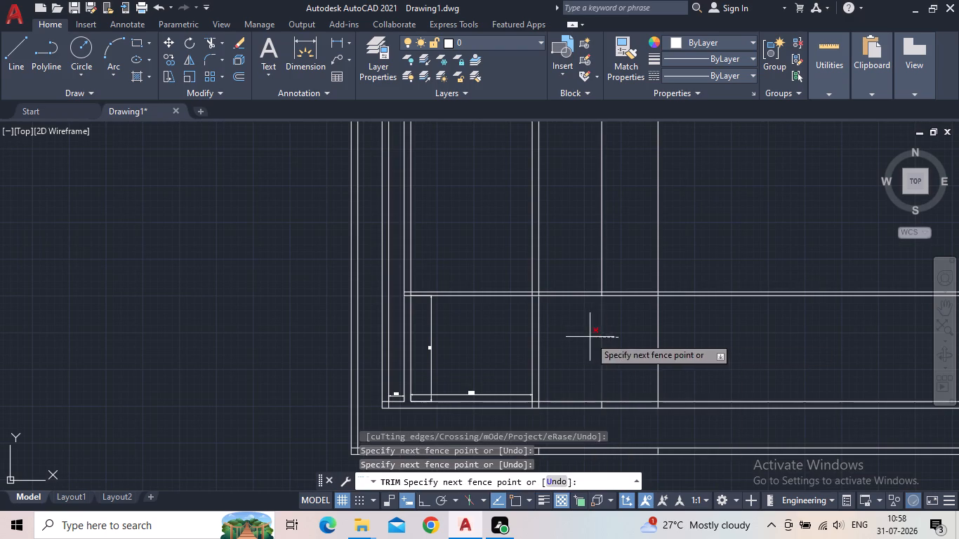
pyautogui.click(590, 337)
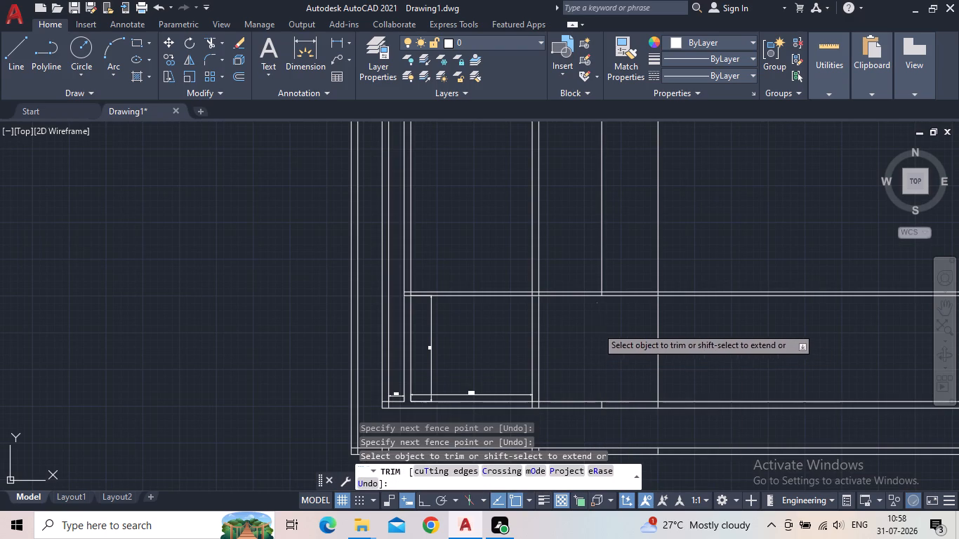
pyautogui.press('Escape')
# Trim the same offset line north of the horizontal partition, leaving a short mark between the partition's two lines.
pyautogui.scroll(3, 597, 294)
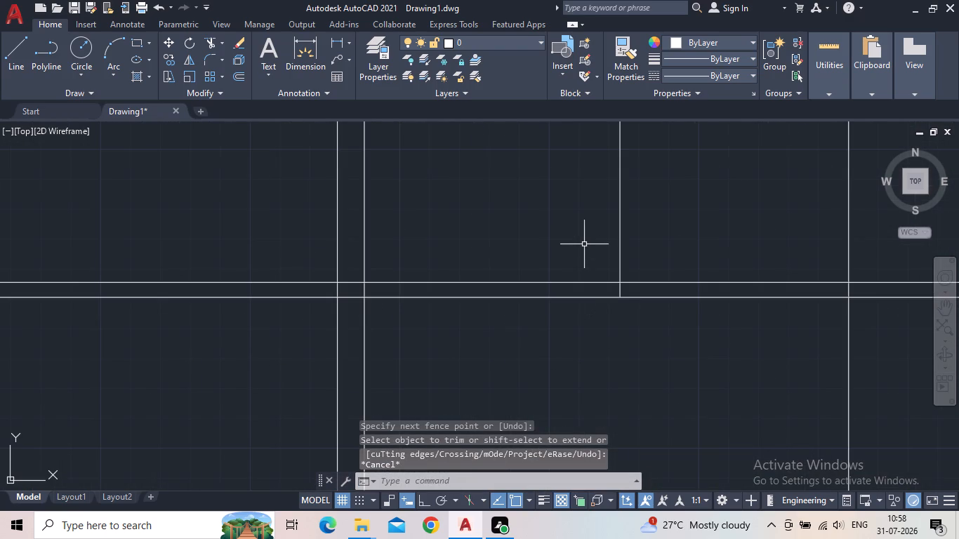
pyautogui.moveTo(583, 246); pyautogui.dragTo(554, 300, button='middle')
pyautogui.press('t')
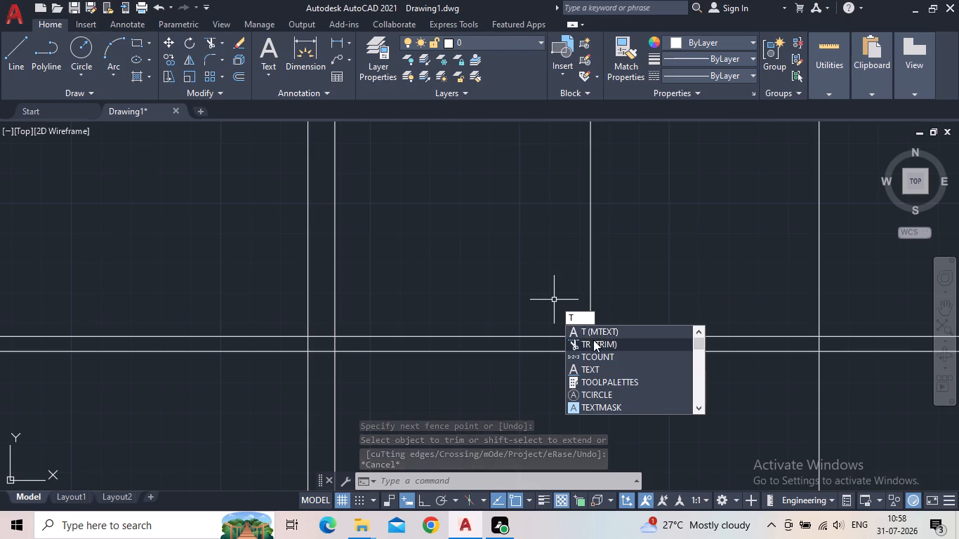
pyautogui.click(593, 340)
pyautogui.moveTo(640, 284); pyautogui.dragTo(624, 282)
pyautogui.click(544, 271)
pyautogui.scroll(-1, 538, 280)
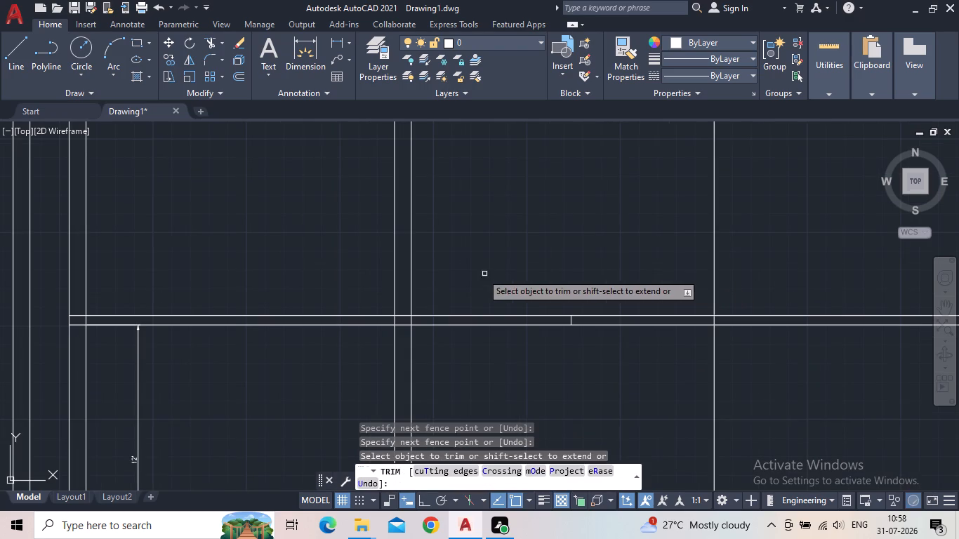
pyautogui.moveTo(476, 272); pyautogui.dragTo(447, 295, button='middle')
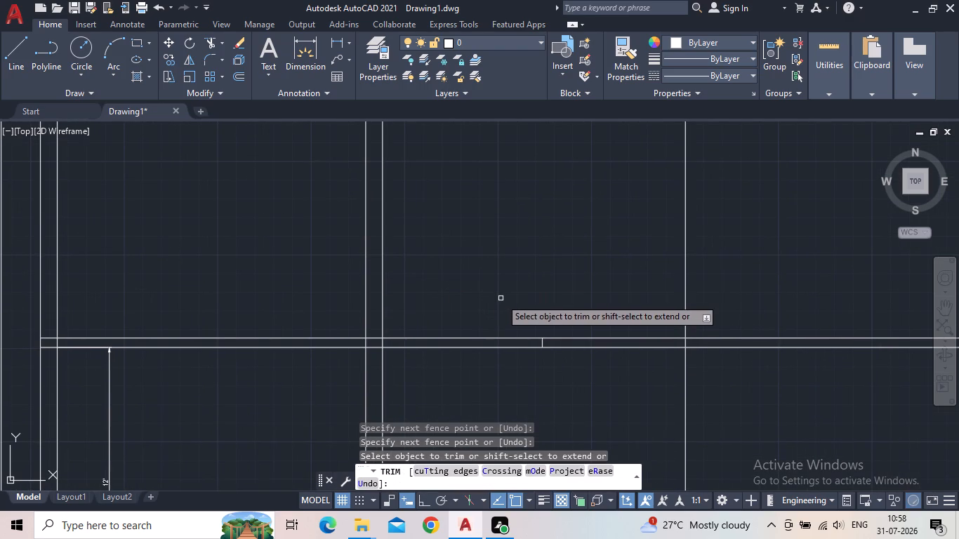
pyautogui.press('Escape')
# Offset the east line of the vertical partition 15'3" to the east.
pyautogui.moveTo(521, 290); pyautogui.dragTo(406, 290, button='middle')
pyautogui.scroll(-1, 403, 290)
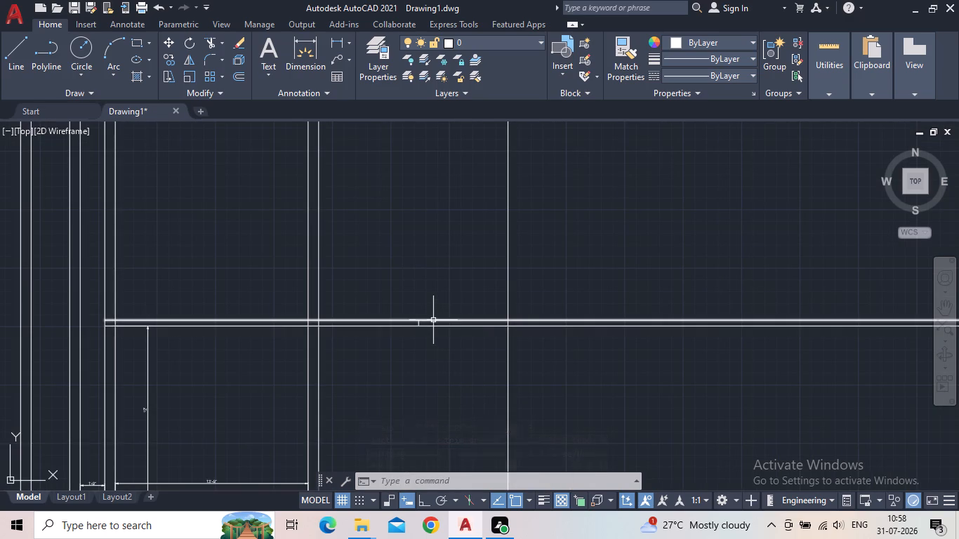
pyautogui.moveTo(442, 371); pyautogui.dragTo(459, 346, button='middle')
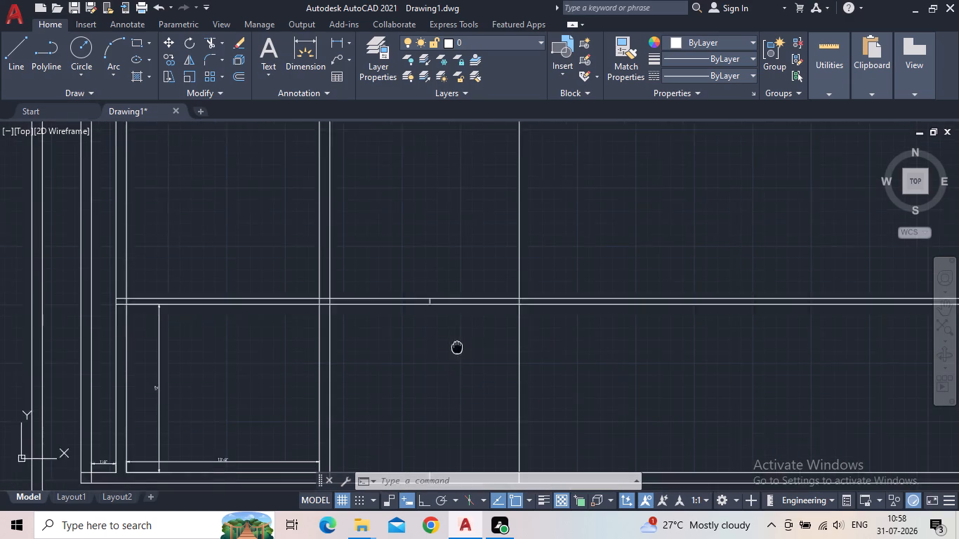
pyautogui.moveTo(459, 346); pyautogui.dragTo(462, 344, button='middle')
pyautogui.scroll(-1, 462, 344)
pyautogui.scroll(1, 409, 358)
pyautogui.press('o')
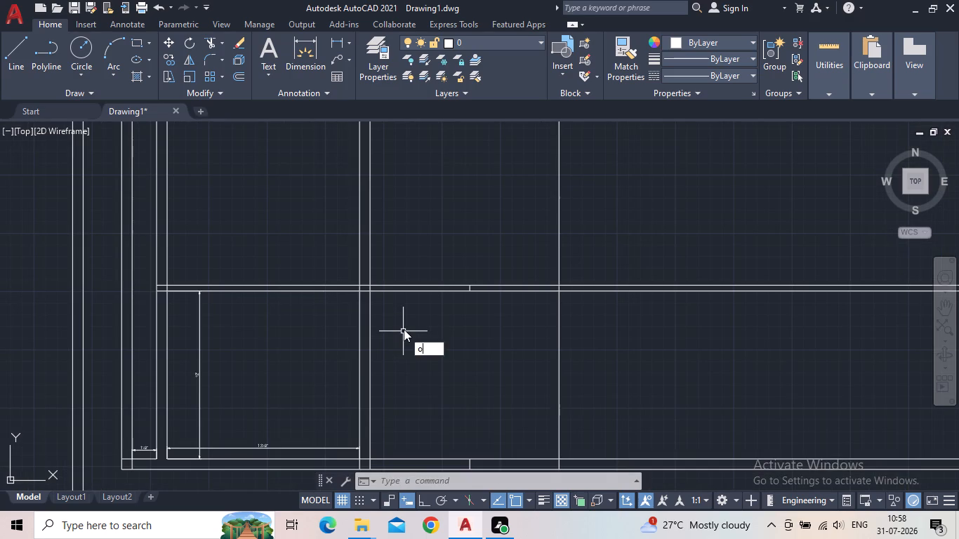
pyautogui.press('Return')
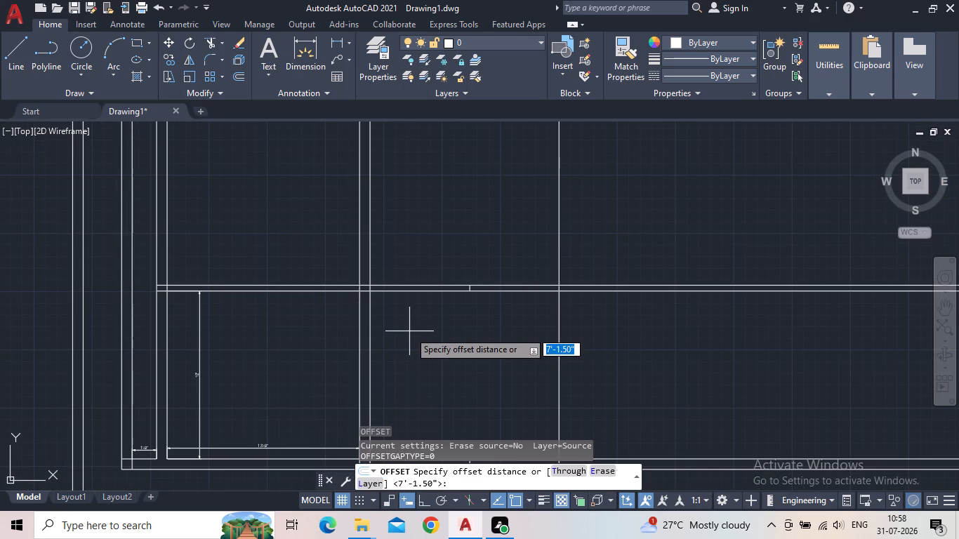
pyautogui.write('15')
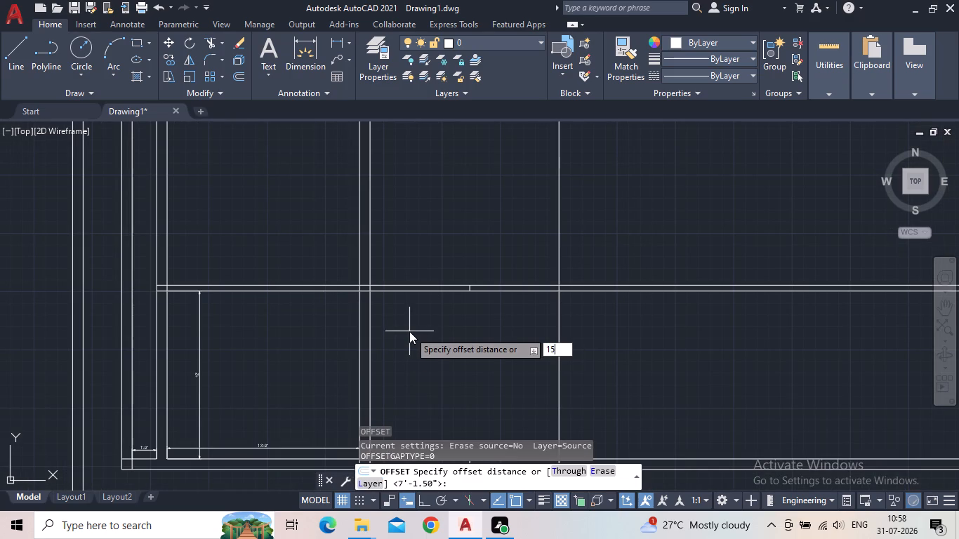
pyautogui.write('\'3"')
pyautogui.press('Return')
pyautogui.click(371, 351)
pyautogui.click(674, 360)
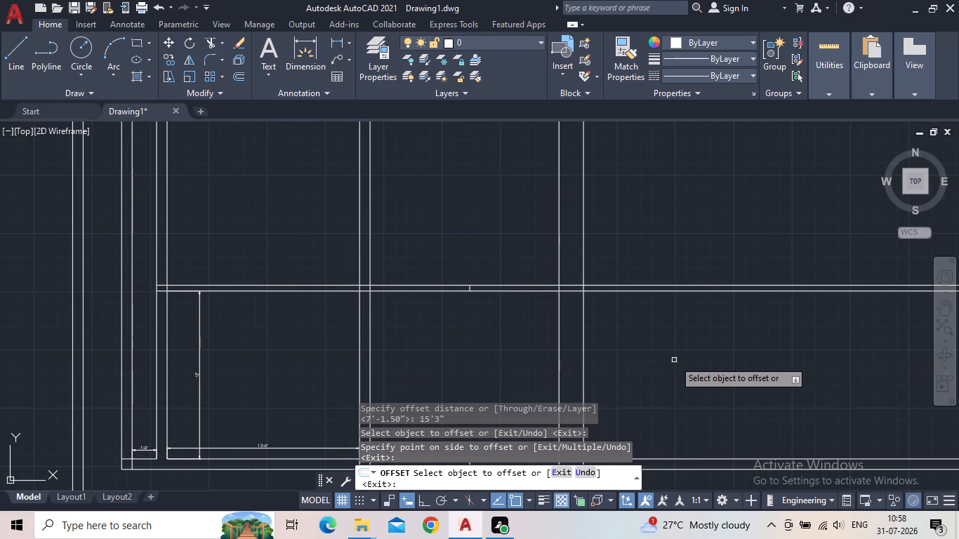
pyautogui.press('Escape')
# Offset the new vertical line 9" to the east to form the second wall face.
pyautogui.press('o')
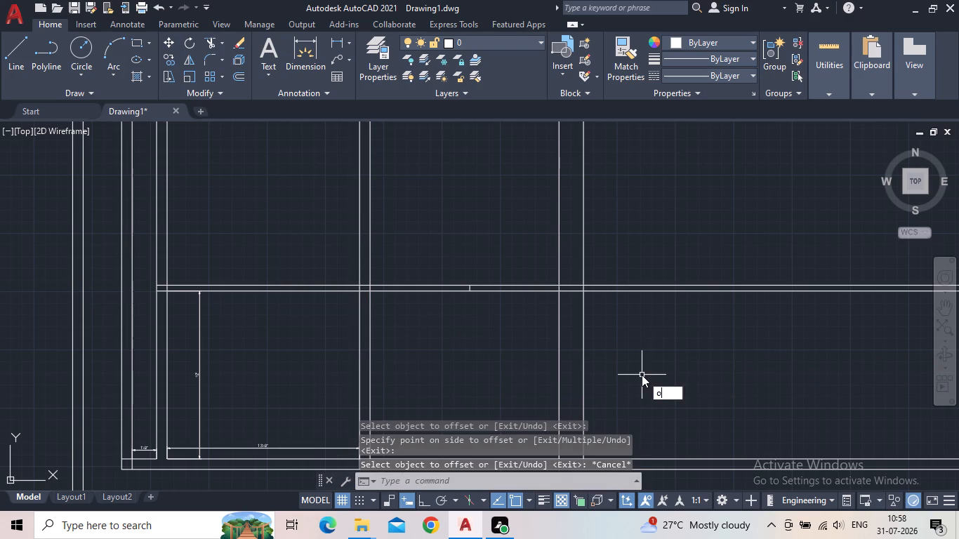
pyautogui.press('Return')
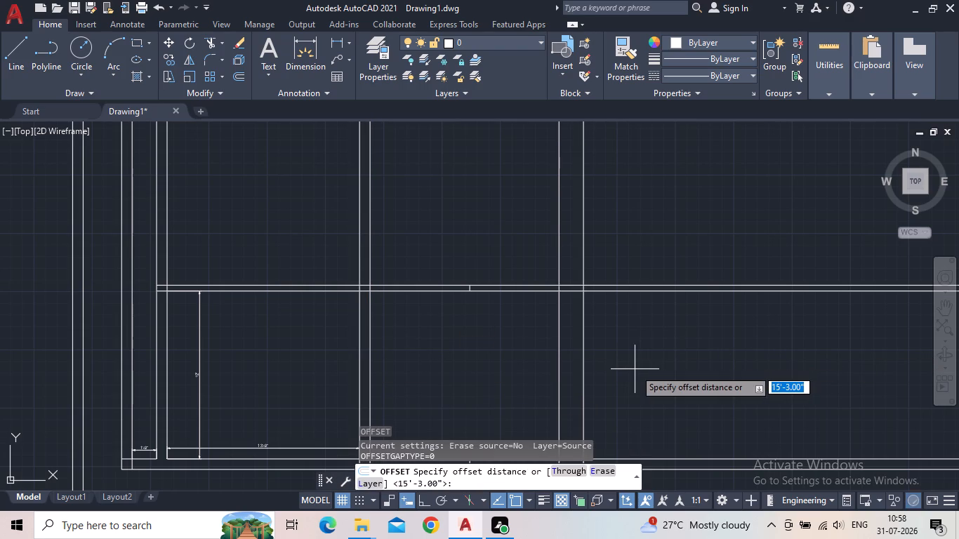
pyautogui.write('9"')
pyautogui.press('Return')
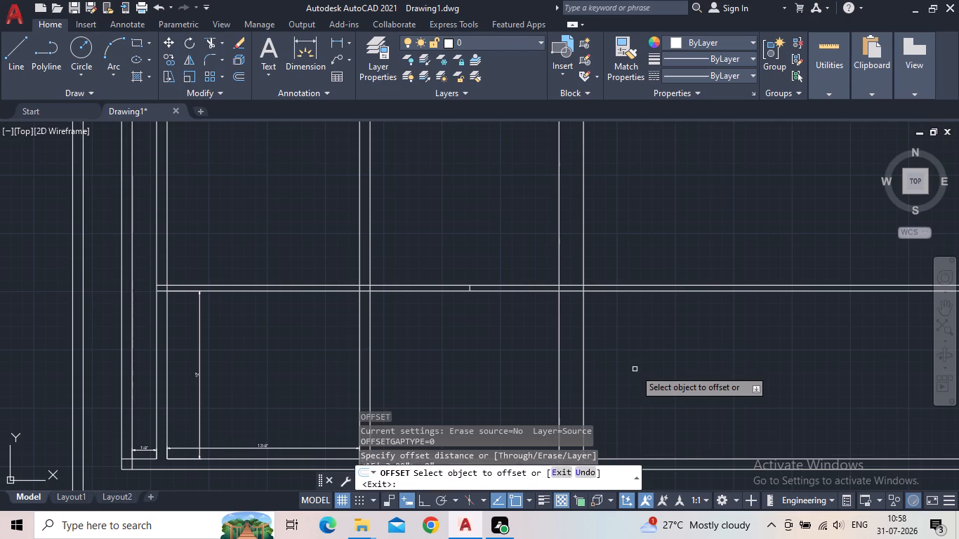
pyautogui.click(583, 351)
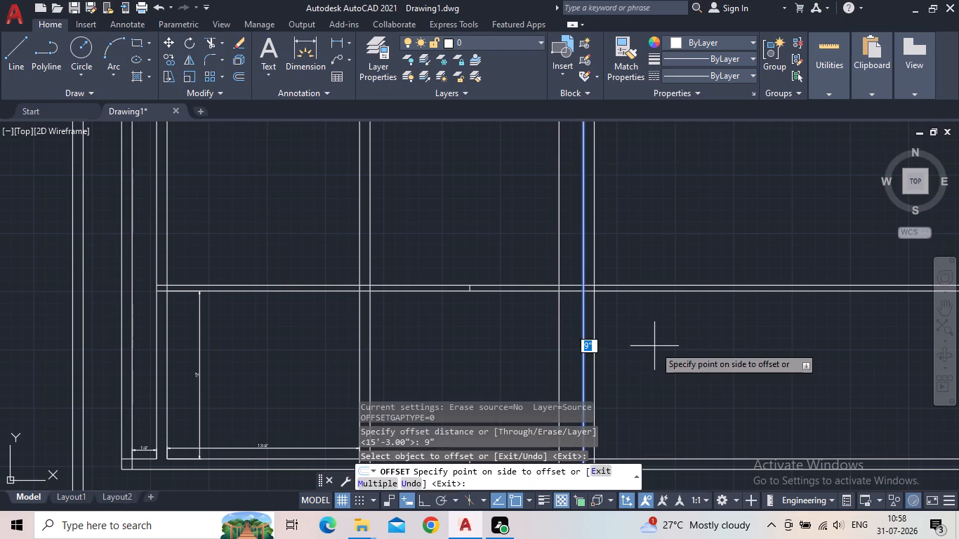
pyautogui.click(657, 346)
pyautogui.press('Escape')
# Trim the single vertical line just west of the new 9" wall, between the horizontal partition and the south wall.
pyautogui.scroll(-1, 575, 354)
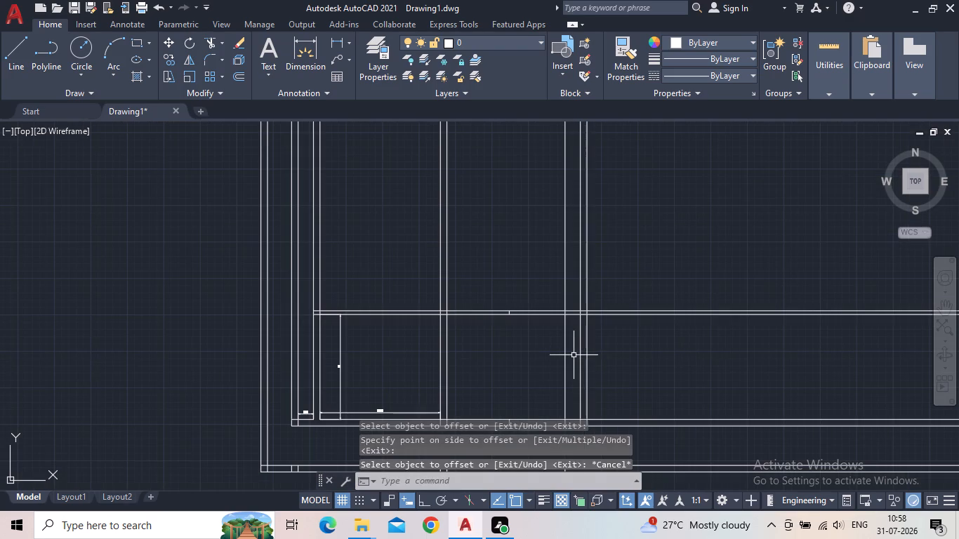
pyautogui.press('t')
pyautogui.press('r')
pyautogui.press('Return')
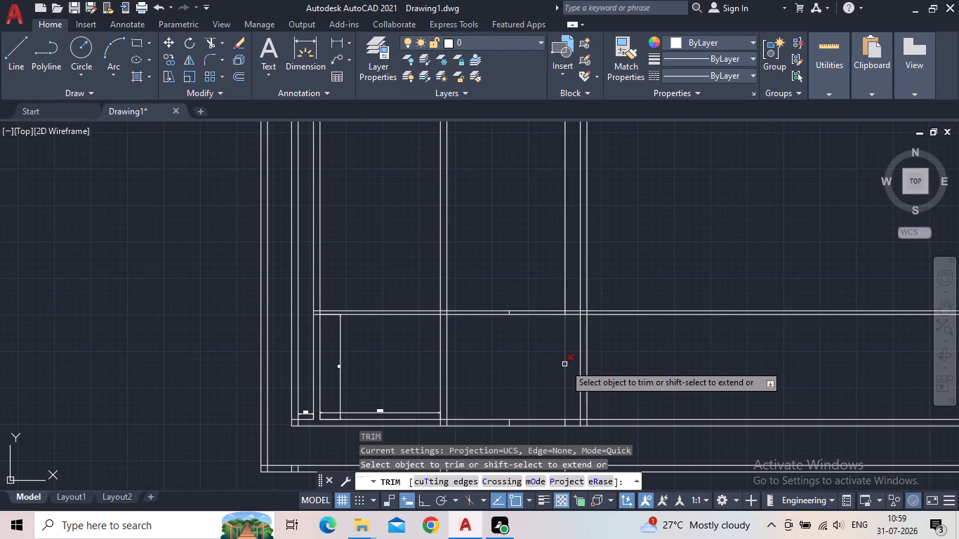
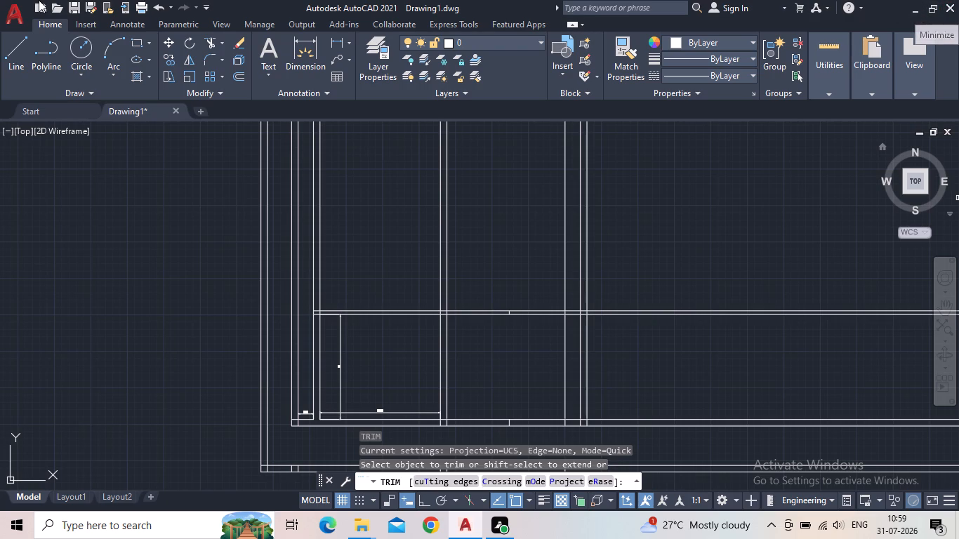
# Save the drawing in the Documents folder under the name "two storey building intenship02".
pyautogui.click(77, 9)
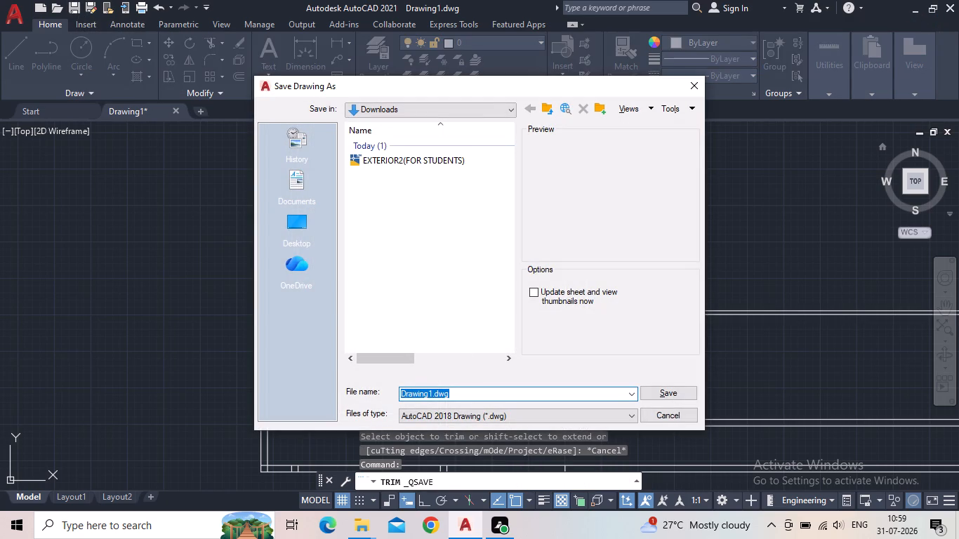
pyautogui.doubleClick(313, 187)
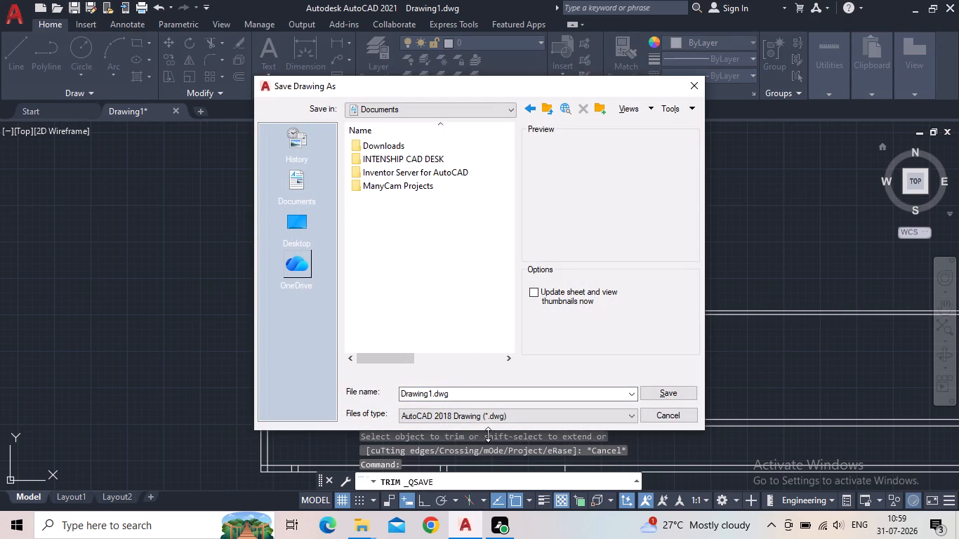
pyautogui.moveTo(456, 390); pyautogui.dragTo(390, 385)
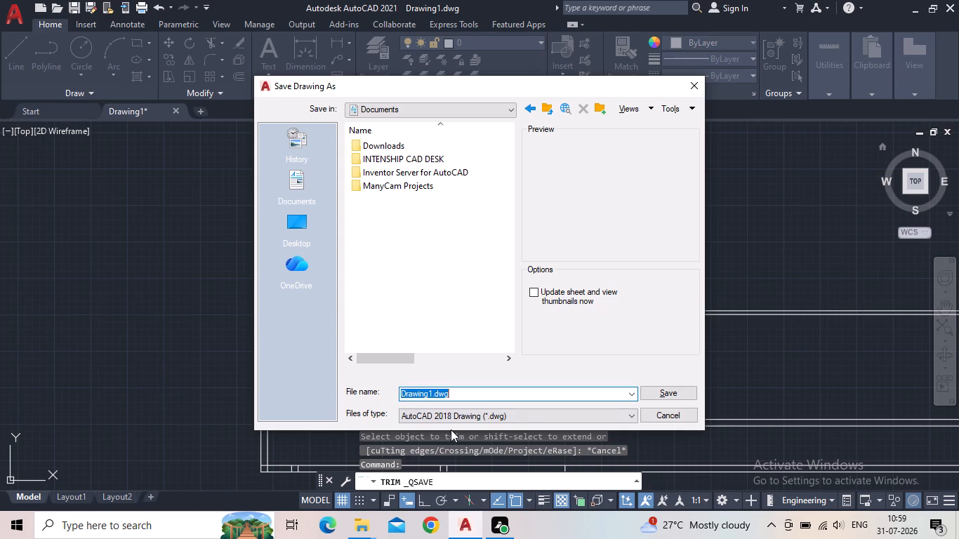
pyautogui.write('two store')
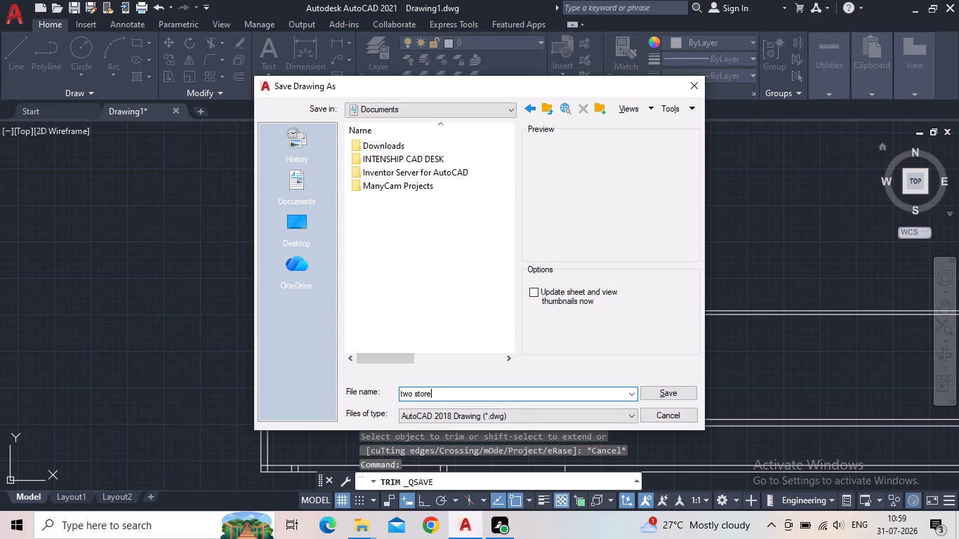
pyautogui.write('y building intenship')
pyautogui.write('02')
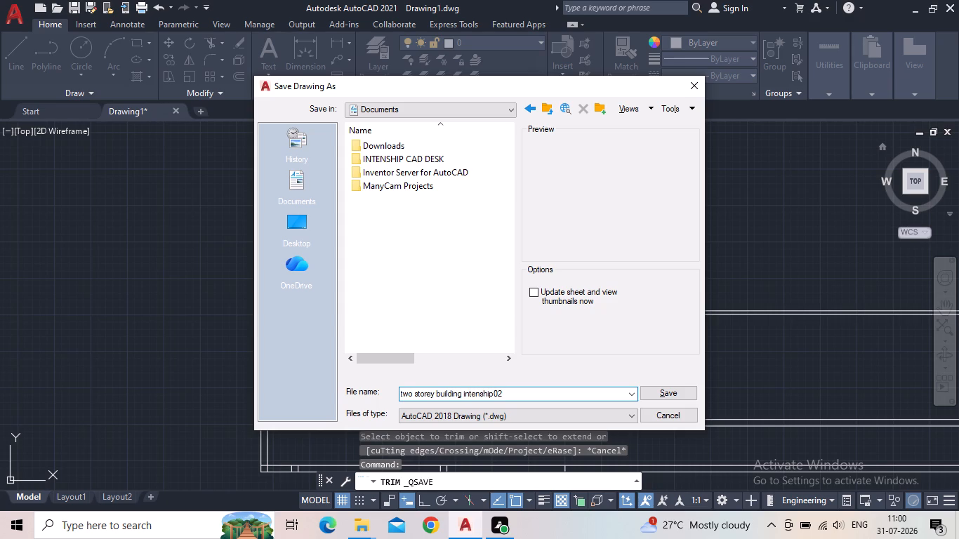
pyautogui.click(668, 385)
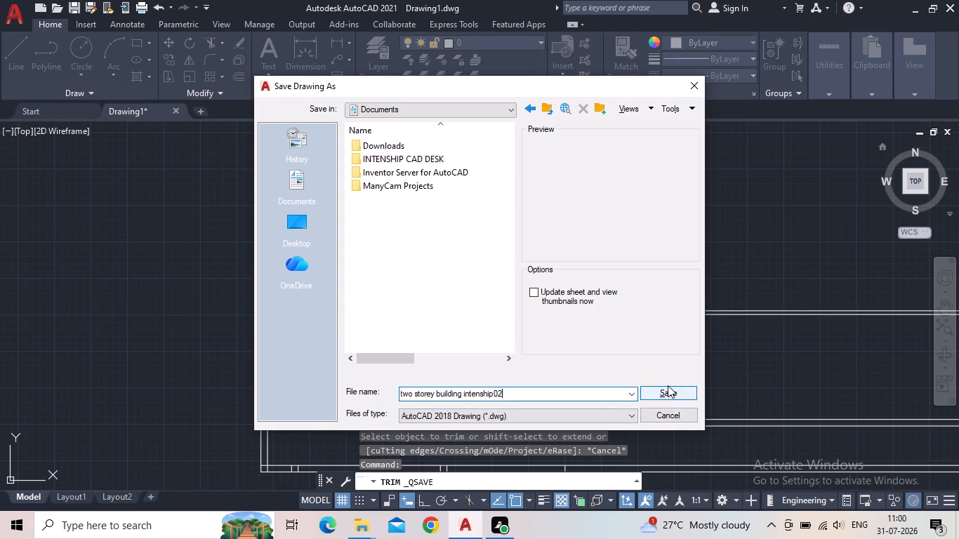
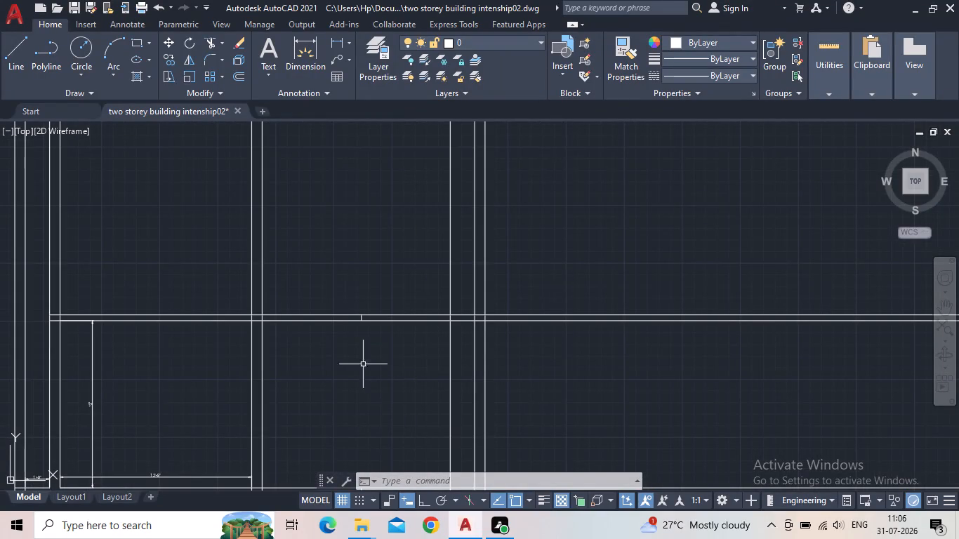
# Offset the left face of the 9" vertical wall bounding the 13'-9" room 4'3" into the room.
pyautogui.scroll(2, 324, 337)
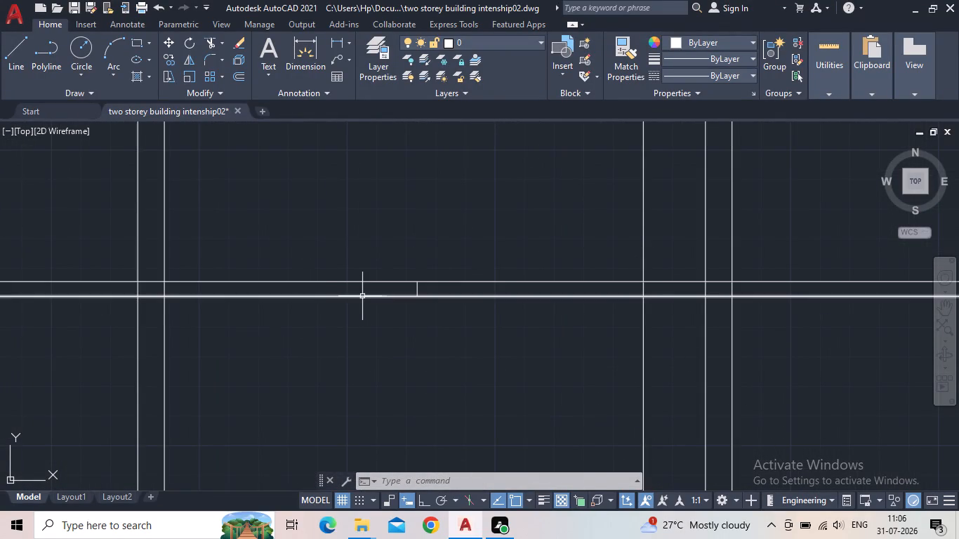
pyautogui.moveTo(242, 332); pyautogui.dragTo(487, 321, button='middle')
pyautogui.scroll(-1, 488, 321)
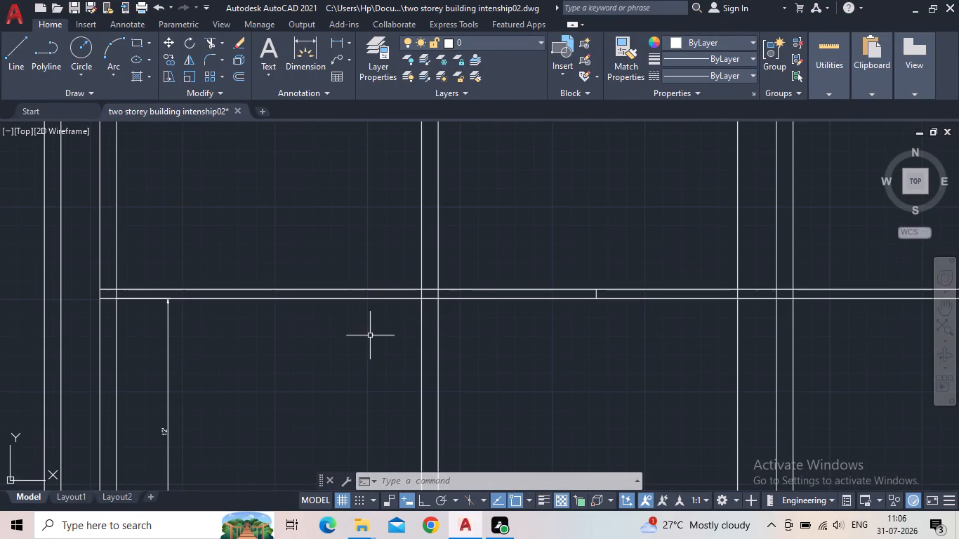
pyautogui.moveTo(369, 334); pyautogui.dragTo(369, 280, button='middle')
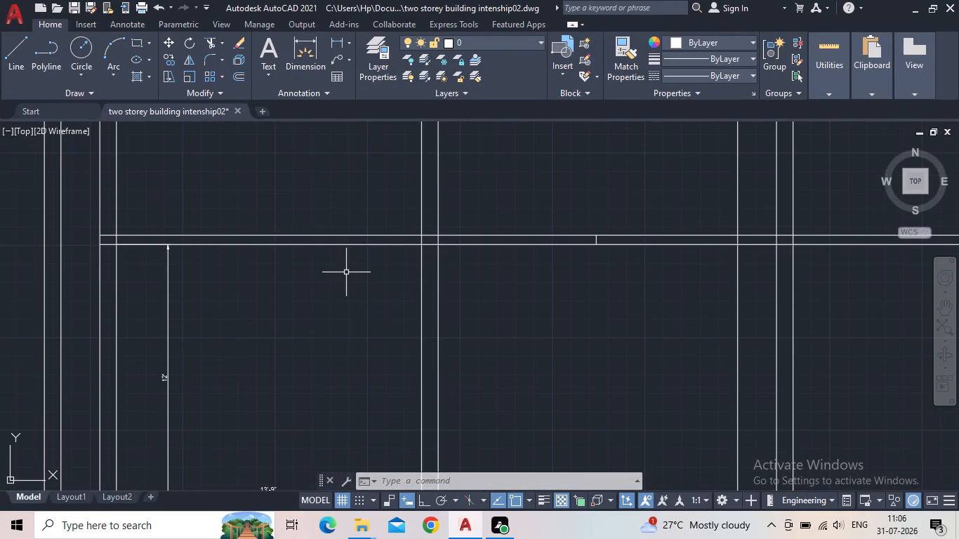
pyautogui.scroll(1, 346, 270)
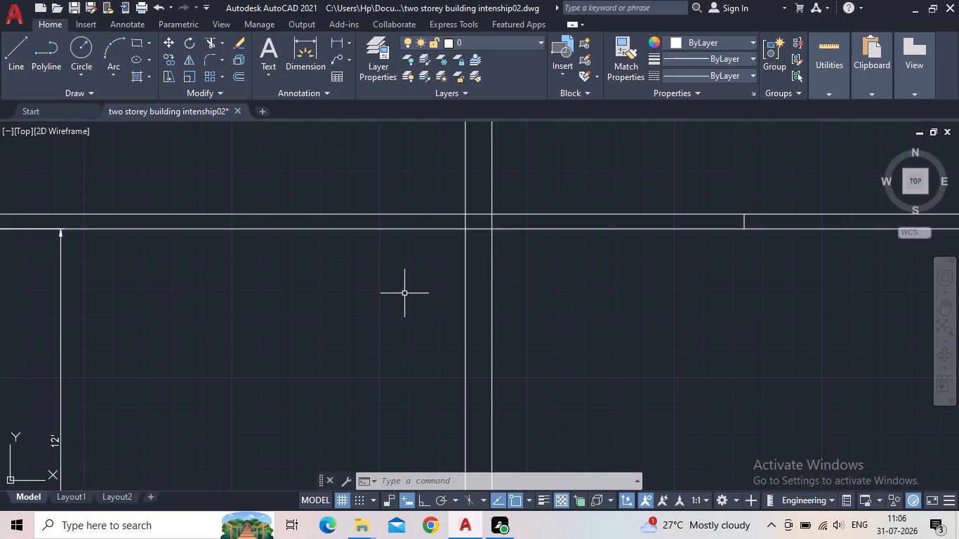
pyautogui.press('o')
pyautogui.press('Return')
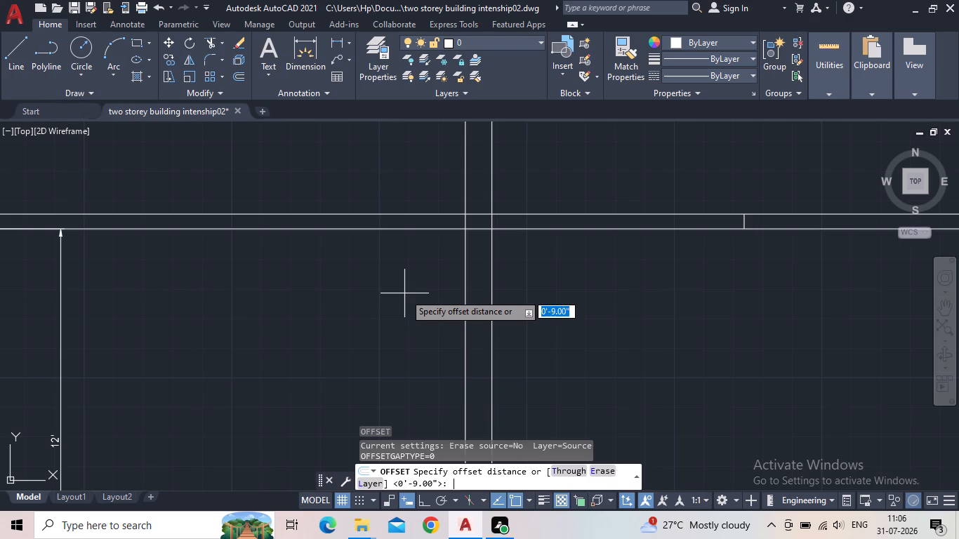
pyautogui.press('4')
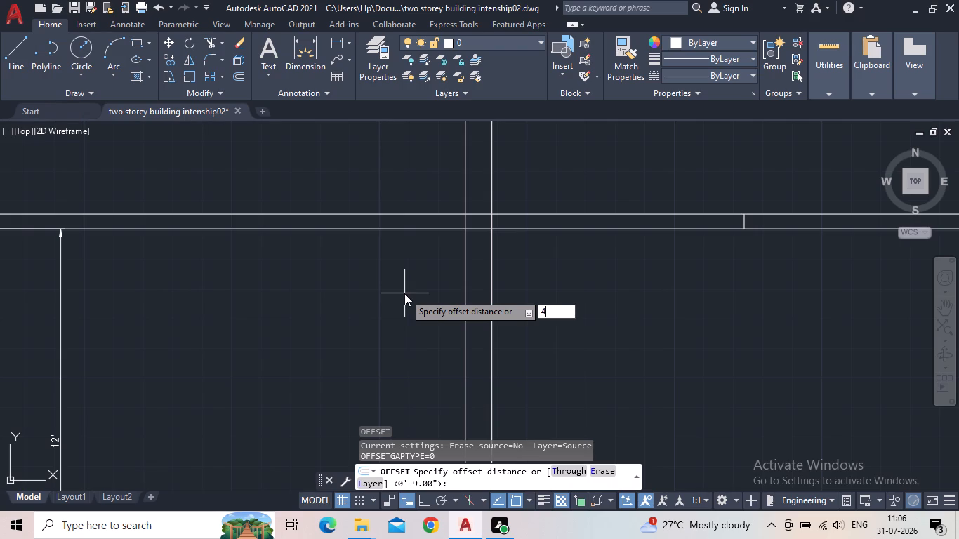
pyautogui.press("'")
pyautogui.write('3"')
pyautogui.press('Return')
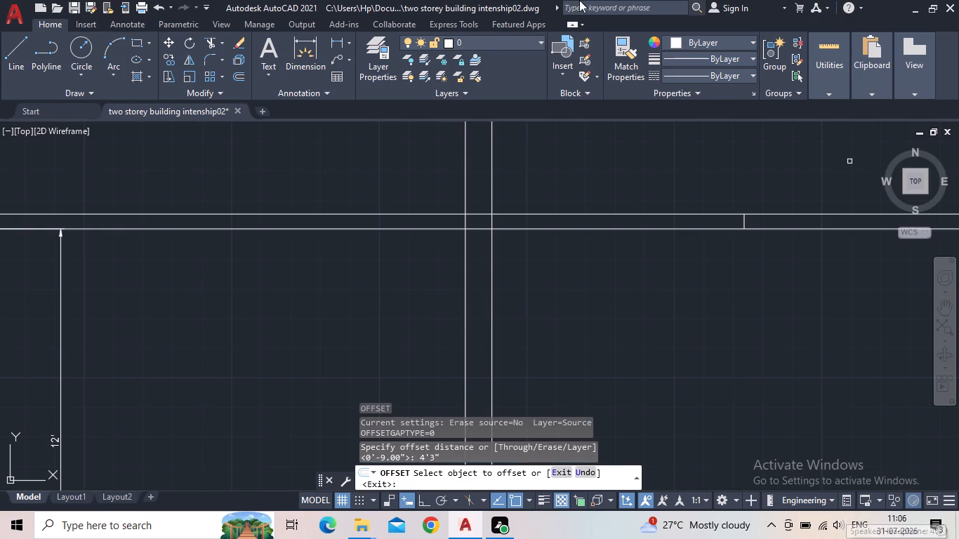
pyautogui.click(465, 269)
pyautogui.click(387, 276)
pyautogui.press('Escape')
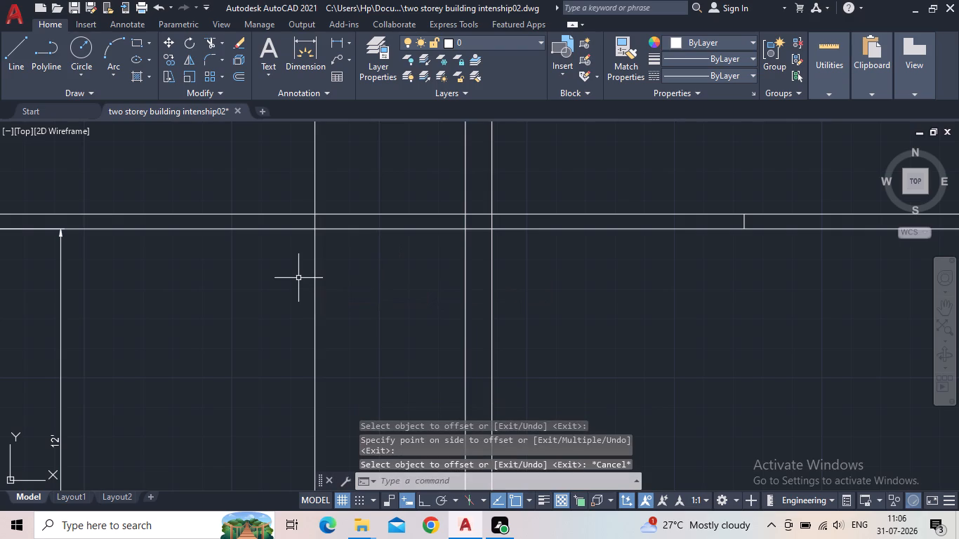
# Offset the new vertical line 5" to the left to form a partition wall.
pyautogui.press('o')
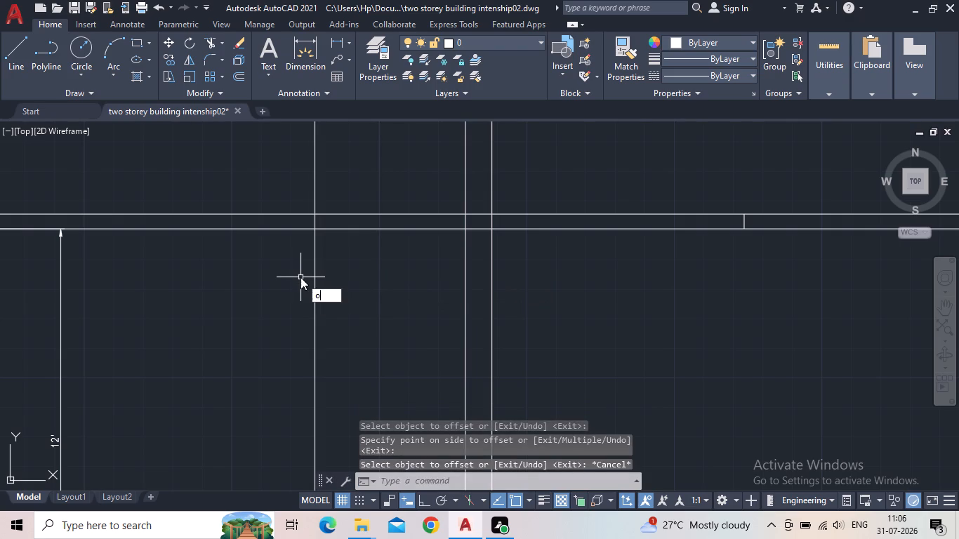
pyautogui.press('Return')
pyautogui.write('5"')
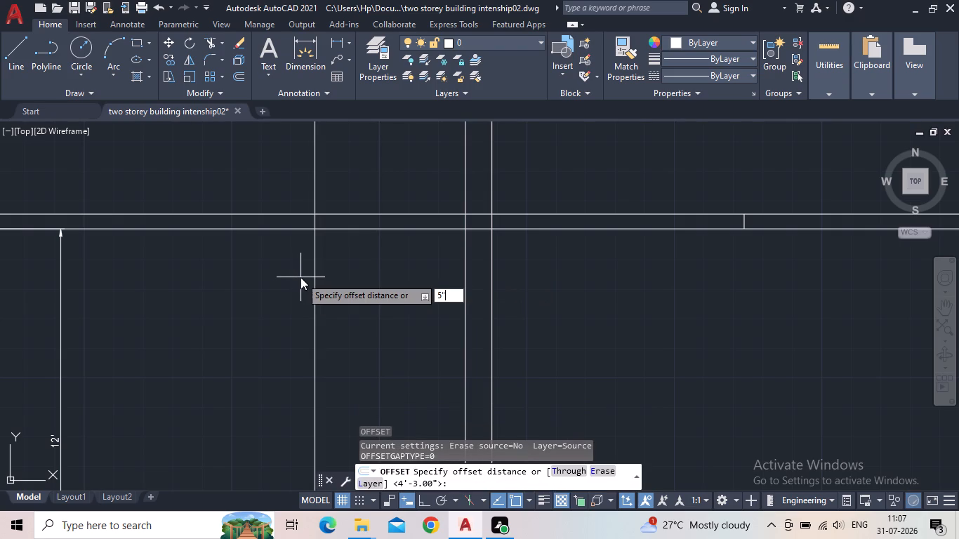
pyautogui.press('Return')
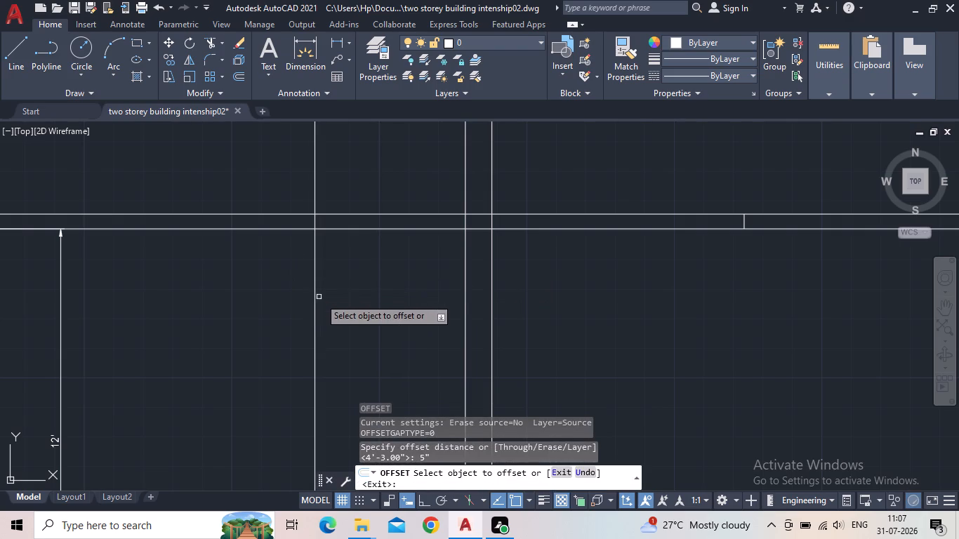
pyautogui.click(313, 299)
pyautogui.click(289, 304)
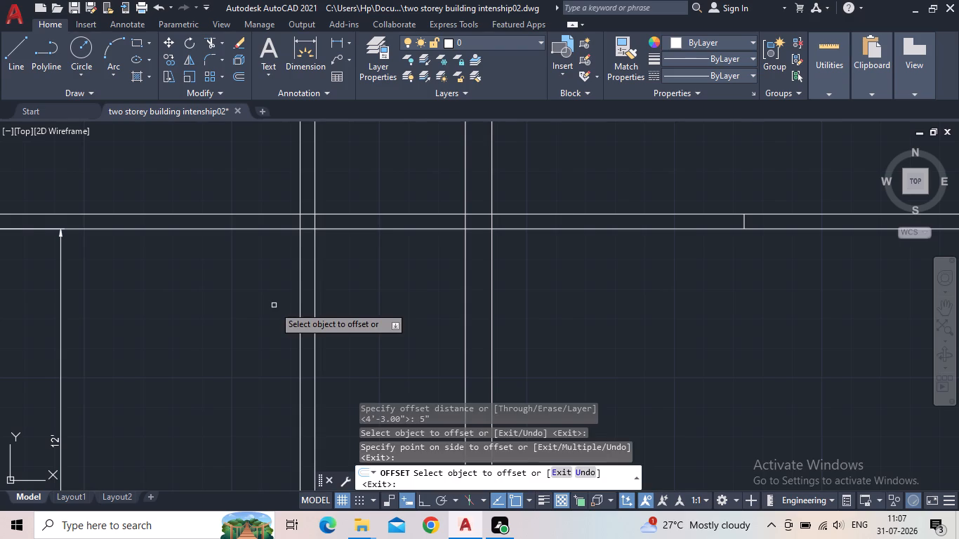
pyautogui.press('Escape')
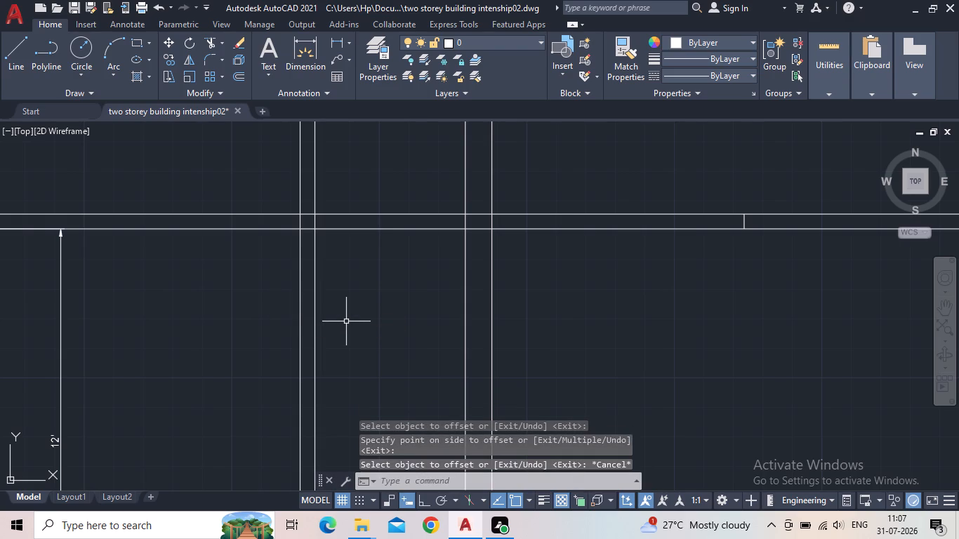
# Offset the lower line of the horizontal 5" wall above the 12' room 4'4.5" downward.
pyautogui.press('o')
pyautogui.press('Return')
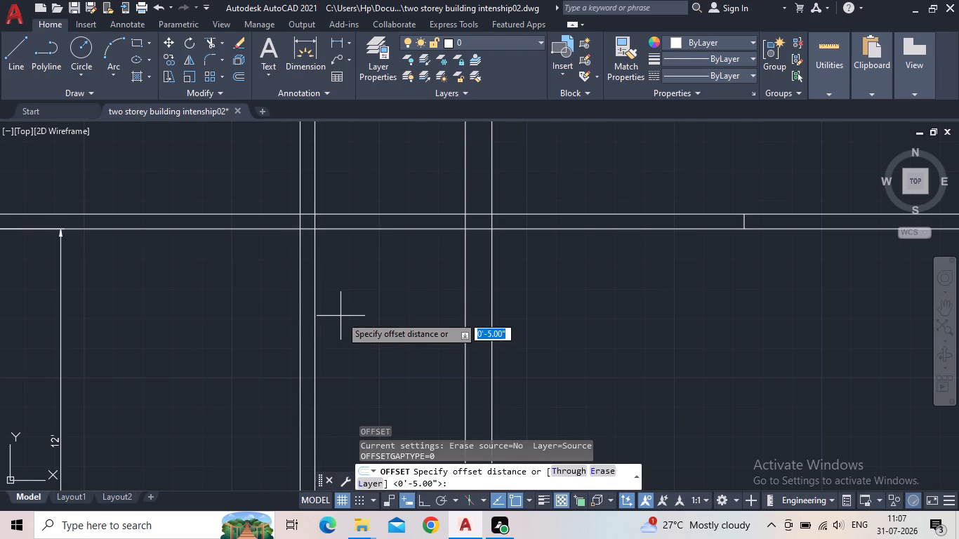
pyautogui.press('4')
pyautogui.press("'")
pyautogui.write('4.5"')
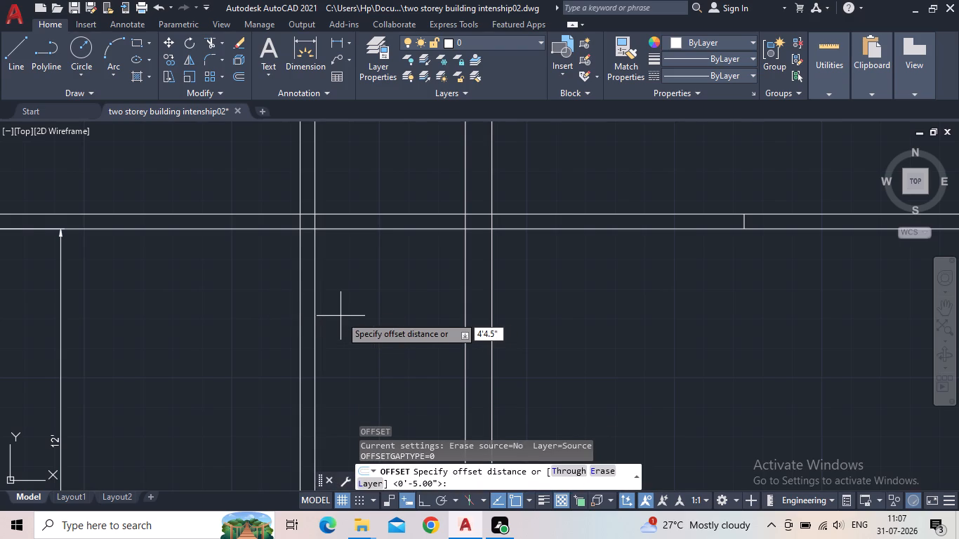
pyautogui.press('Return')
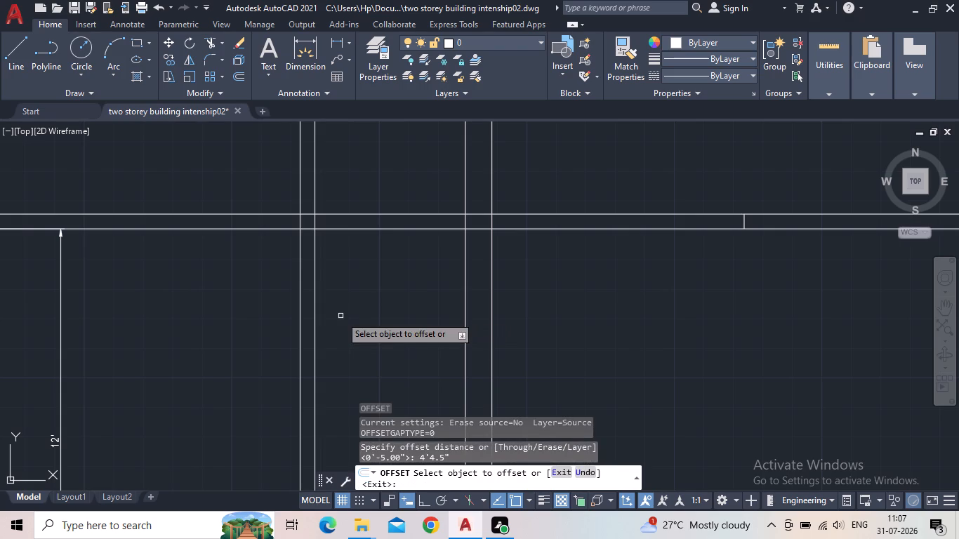
pyautogui.click(397, 227)
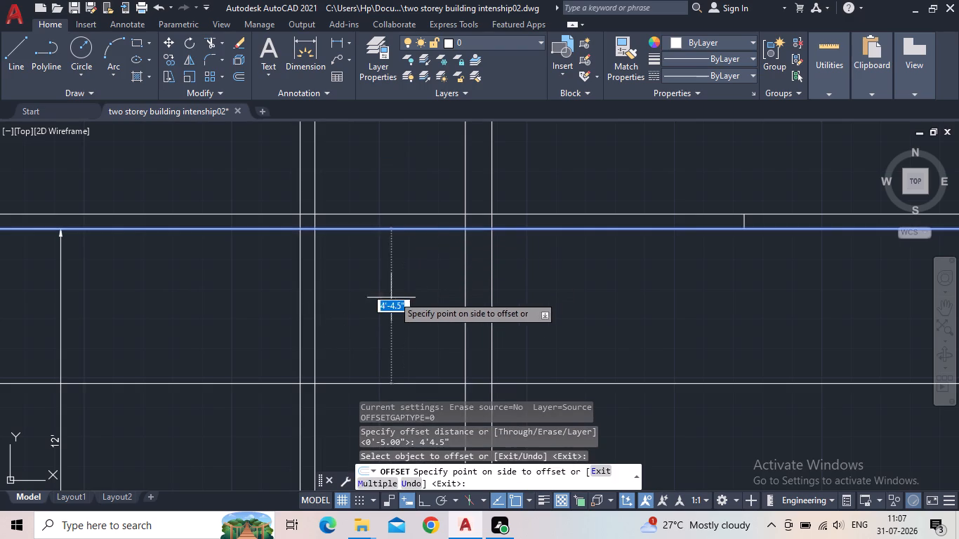
pyautogui.click(386, 311)
pyautogui.press('Escape')
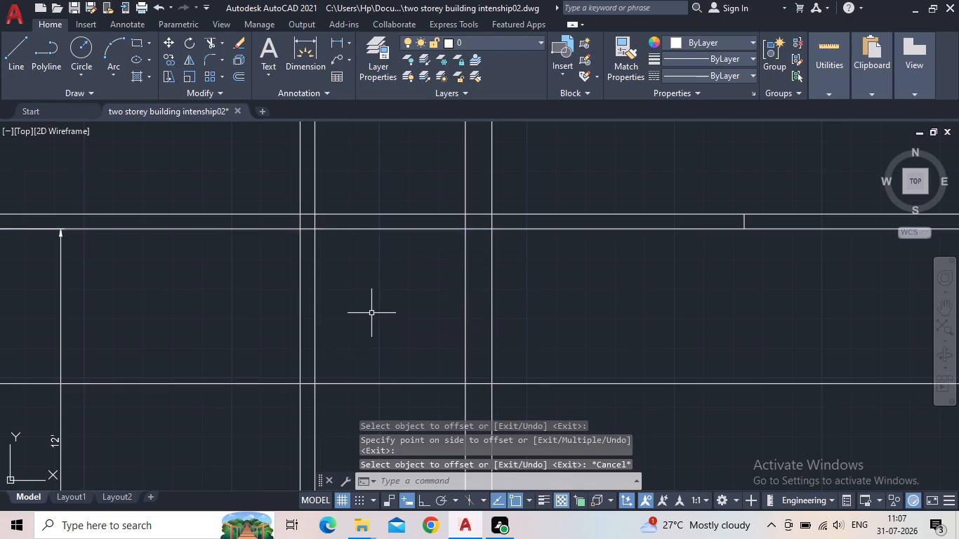
# Offset the new horizontal line 5" downward to form the second partition wall.
pyautogui.press('o')
pyautogui.press('Return')
pyautogui.write('5"')
pyautogui.press('Return')
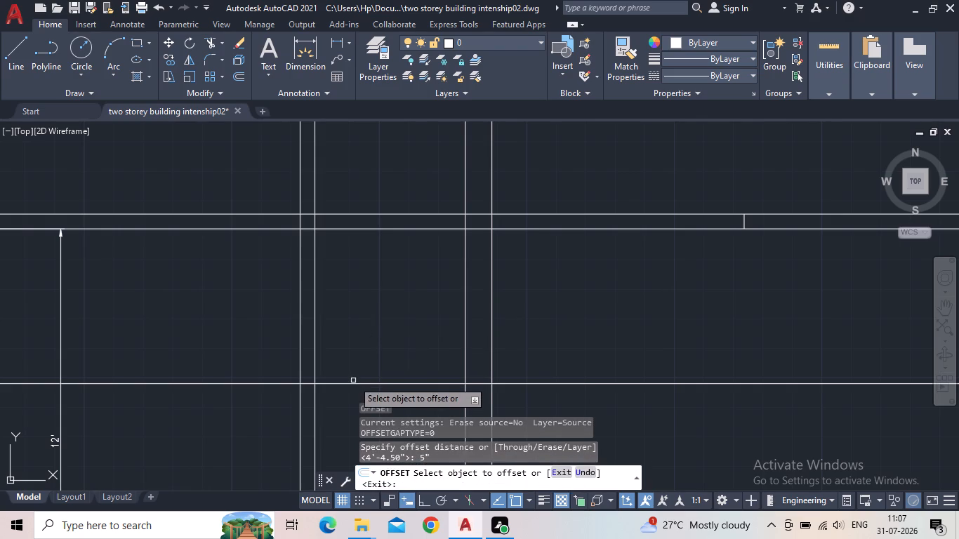
pyautogui.click(353, 385)
pyautogui.click(354, 422)
pyautogui.press('Escape')
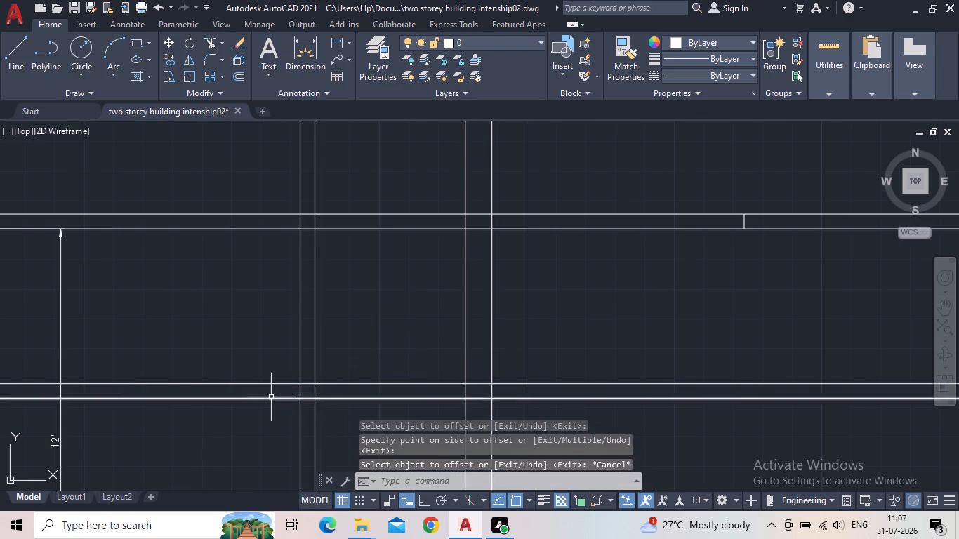
# Trim the new horizontal wall lines left of the vertical 5" partition and just right of the room's 9" wall.
pyautogui.scroll(-2, 253, 398)
pyautogui.moveTo(216, 390); pyautogui.dragTo(192, 312, button='middle')
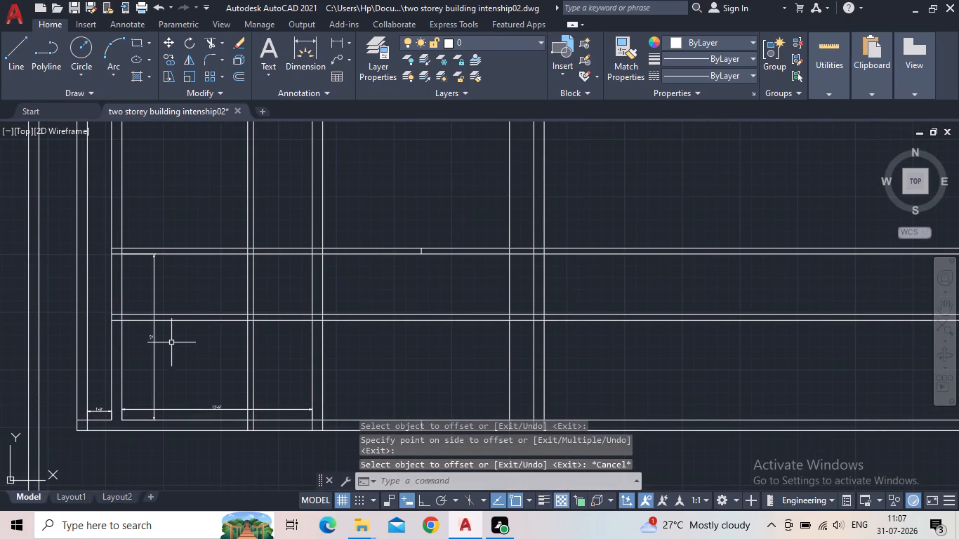
pyautogui.write('tr')
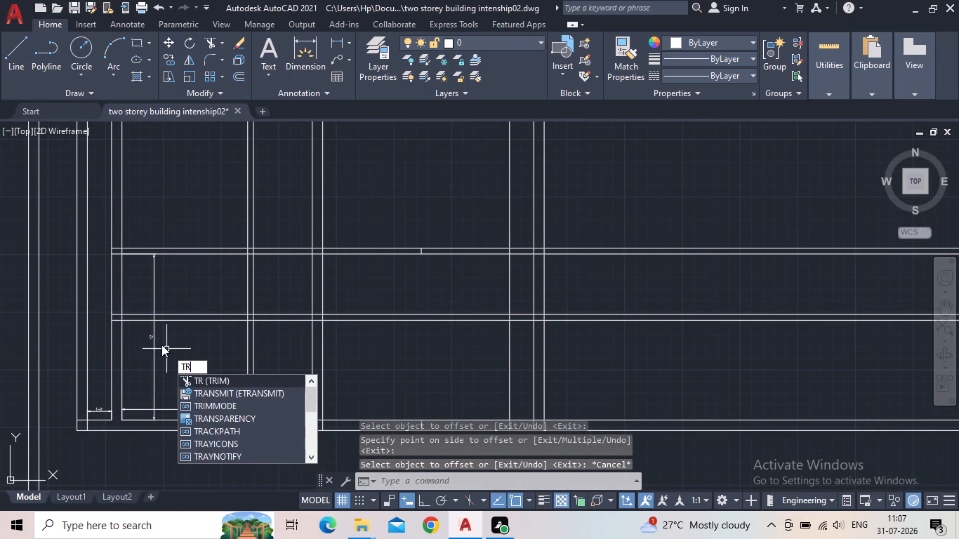
pyautogui.press('Return')
pyautogui.moveTo(206, 347); pyautogui.dragTo(205, 338)
pyautogui.click(190, 298)
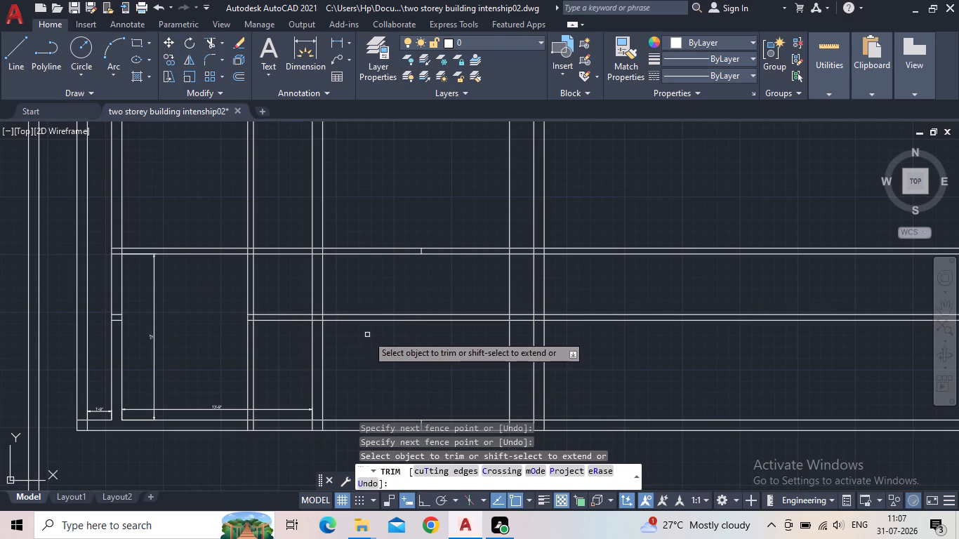
pyautogui.click(367, 335)
pyautogui.click(361, 305)
pyautogui.press('Escape')
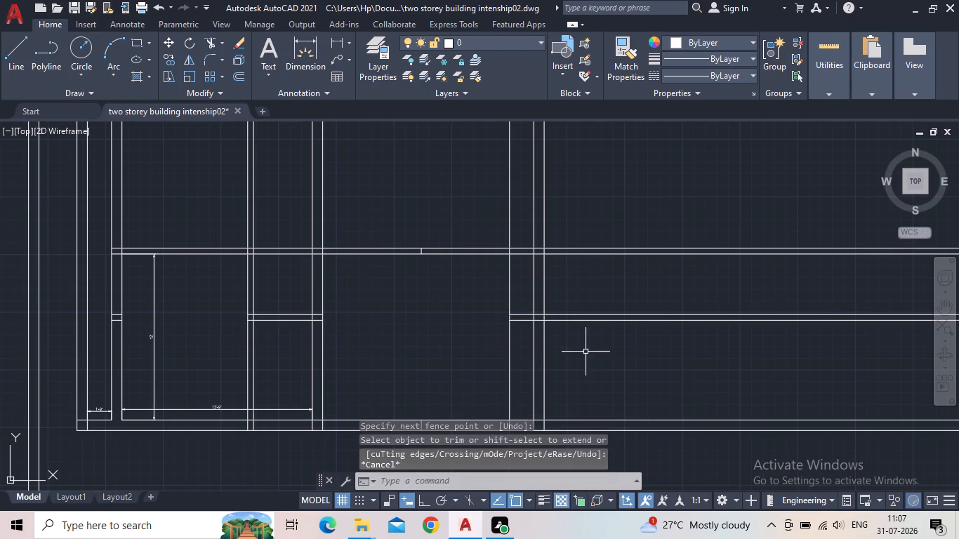
# Erase the two leftover horizontal wall lines extending to the right beyond the neighbouring space.
pyautogui.moveTo(637, 334); pyautogui.dragTo(637, 324)
pyautogui.click(624, 305)
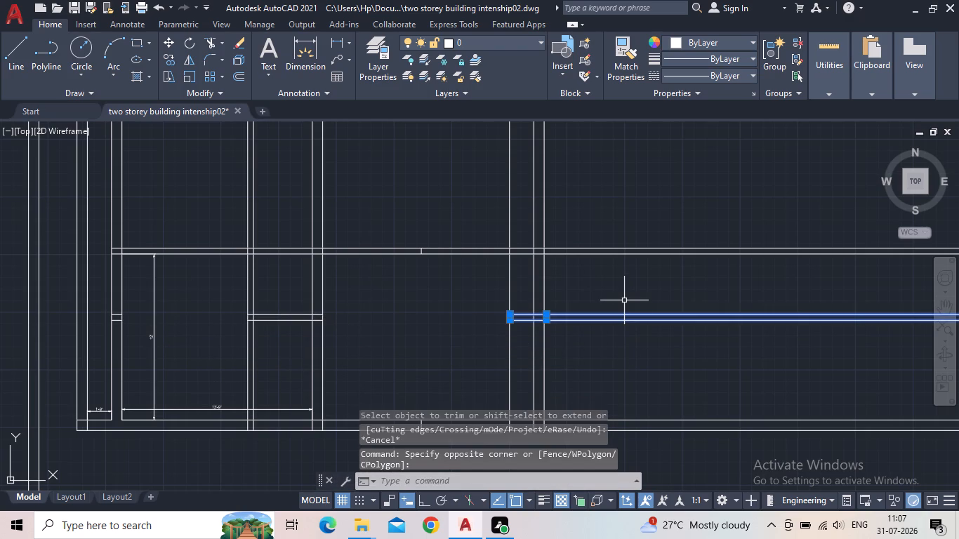
pyautogui.press('Delete')
# Trim the short horizontal partition's lines inside the vertical 5" and 9" walls, and open its junction with the 5" wall.
pyautogui.scroll(3, 260, 342)
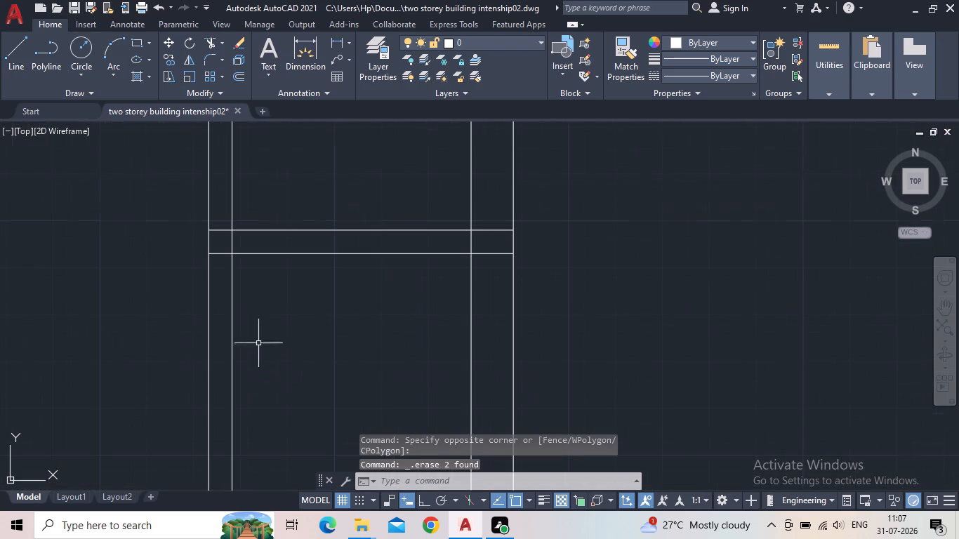
pyautogui.press('t')
pyautogui.press('r')
pyautogui.press('Return')
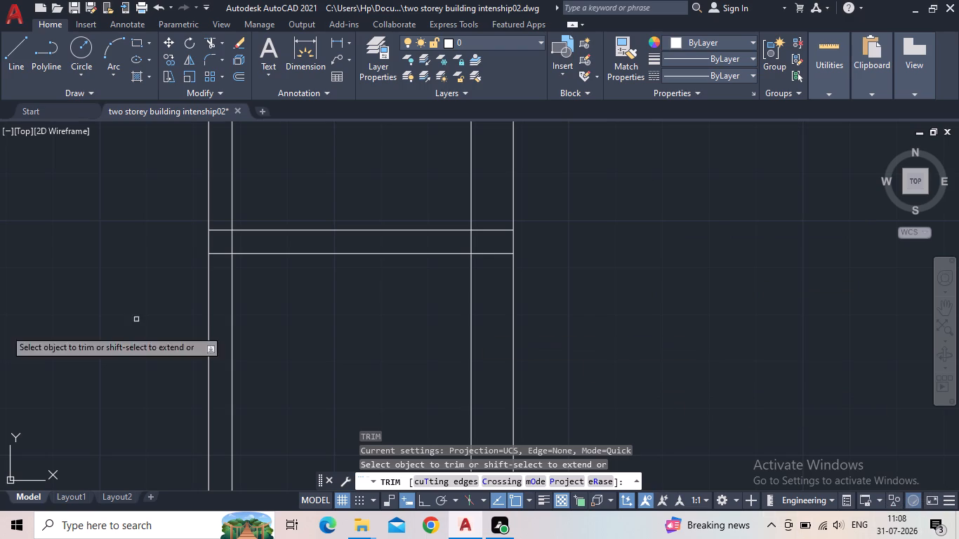
pyautogui.scroll(-2, 295, 304)
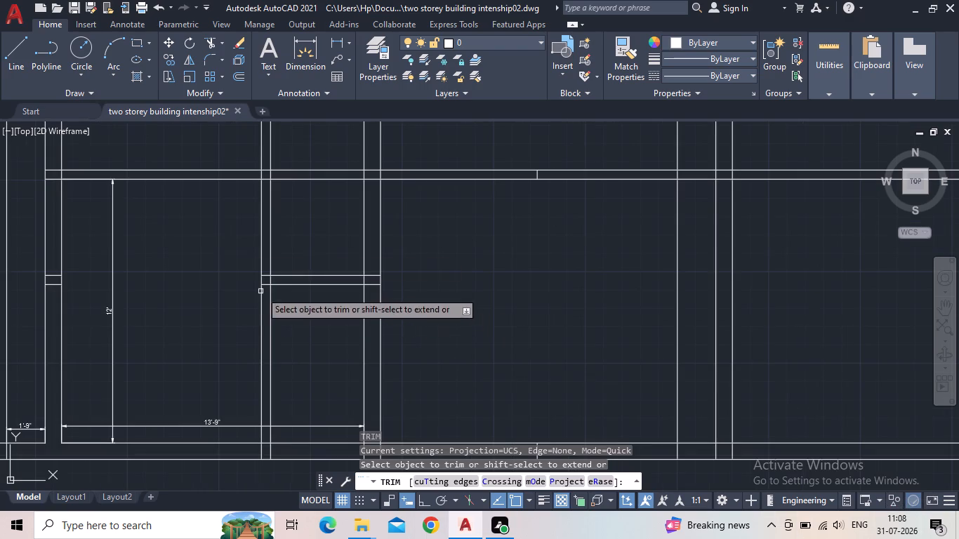
pyautogui.scroll(2, 266, 256)
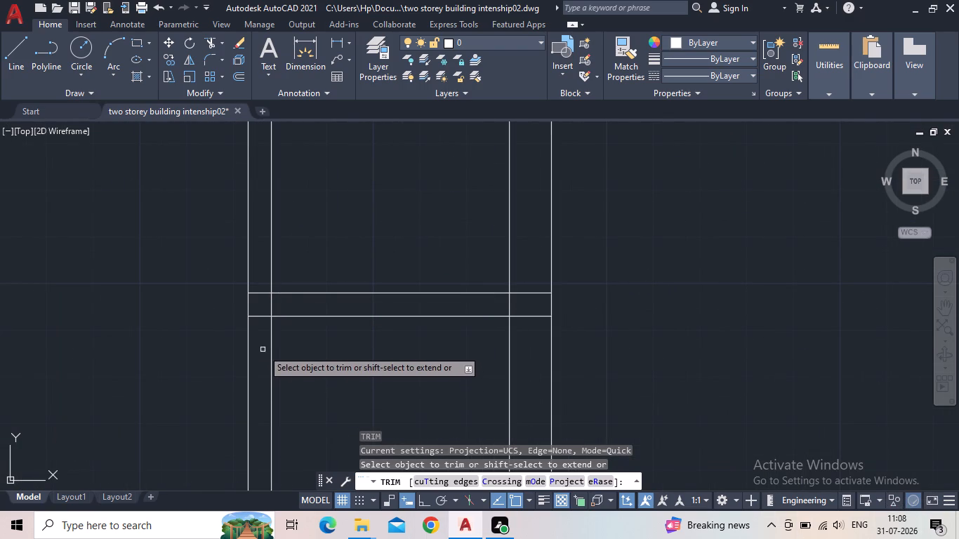
pyautogui.click(265, 324)
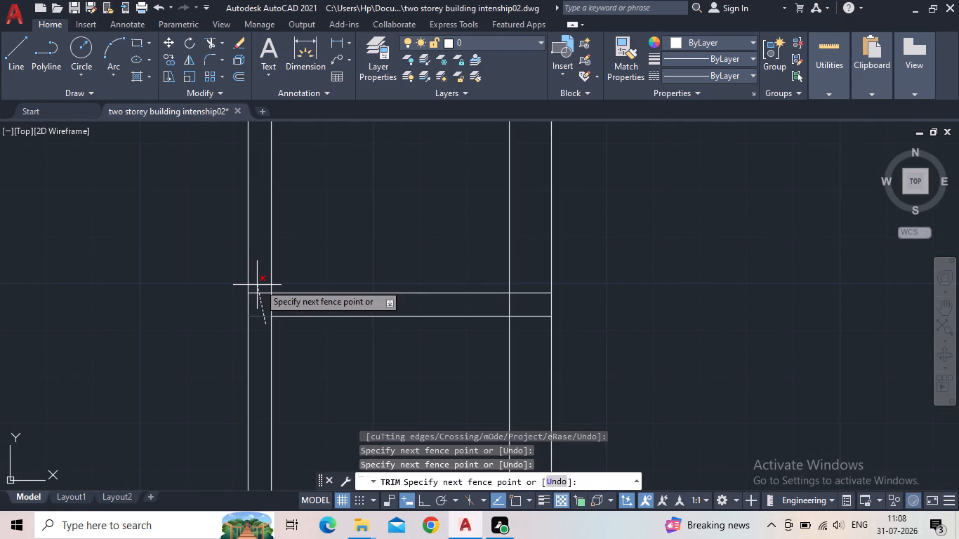
pyautogui.click(262, 282)
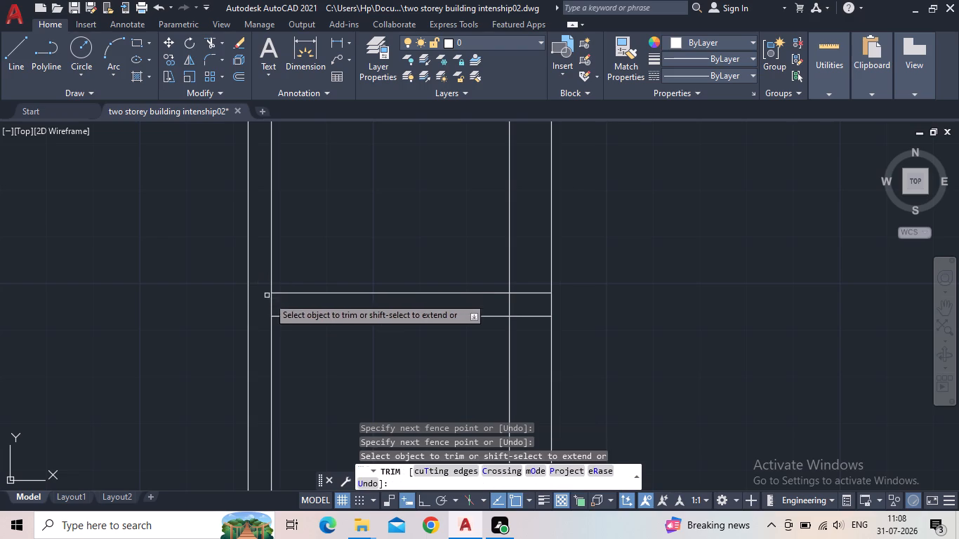
pyautogui.moveTo(287, 305); pyautogui.dragTo(278, 305)
pyautogui.click(264, 304)
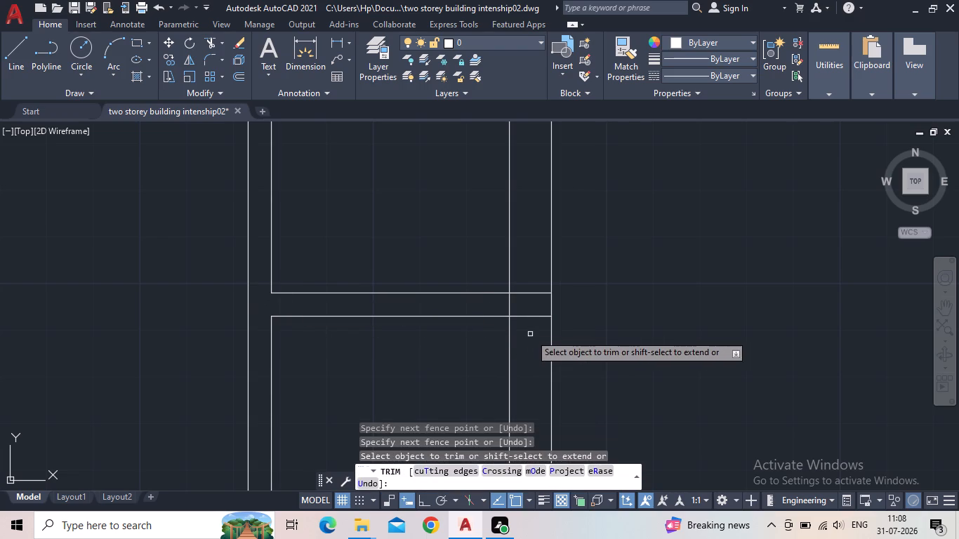
pyautogui.scroll(-1, 524, 329)
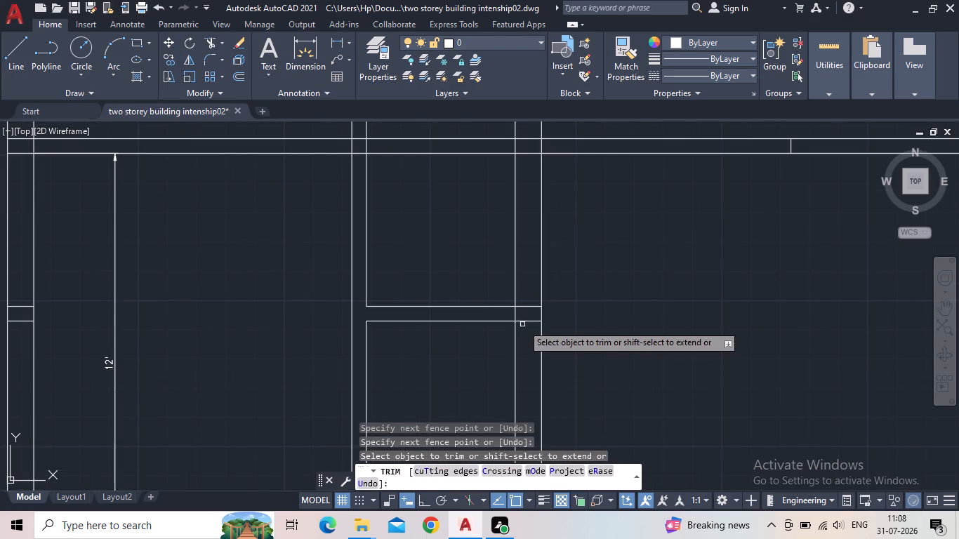
pyautogui.click(527, 330)
pyautogui.click(525, 300)
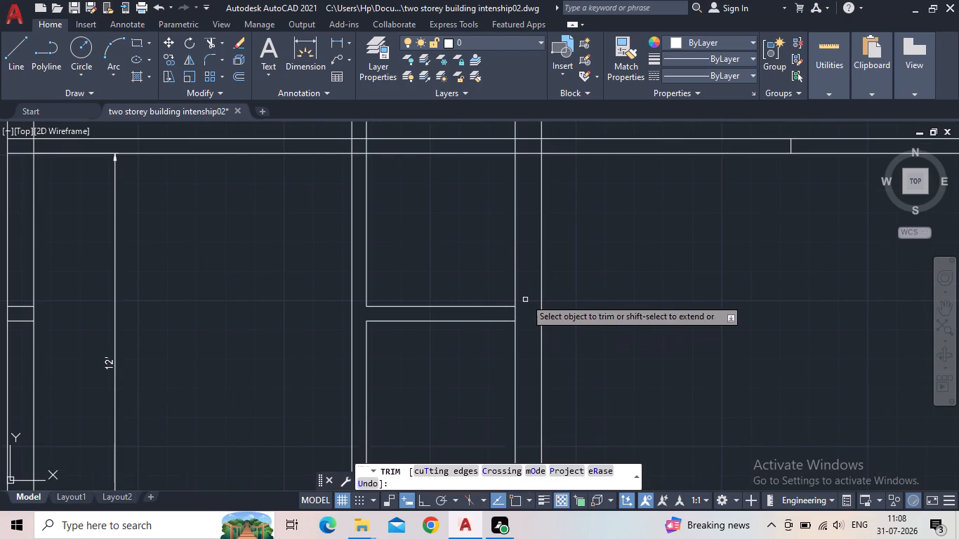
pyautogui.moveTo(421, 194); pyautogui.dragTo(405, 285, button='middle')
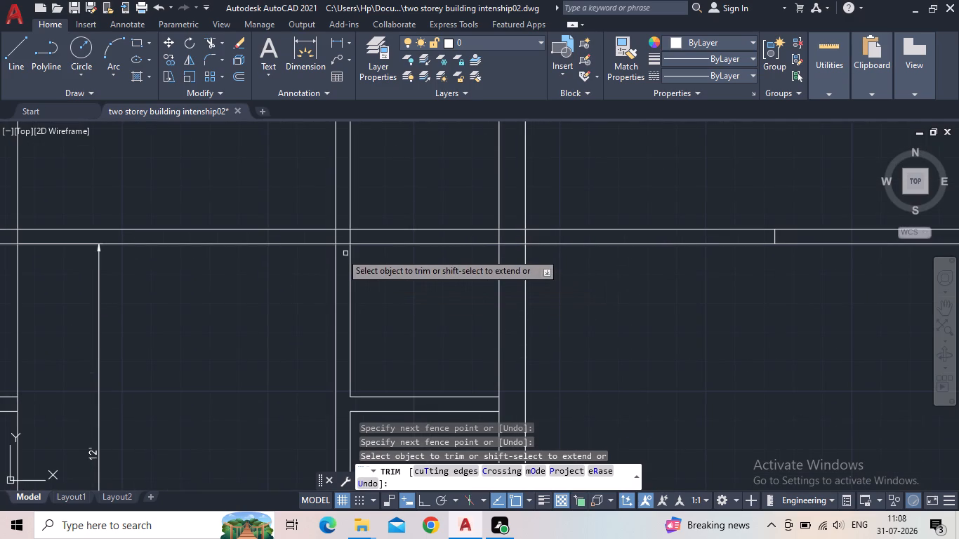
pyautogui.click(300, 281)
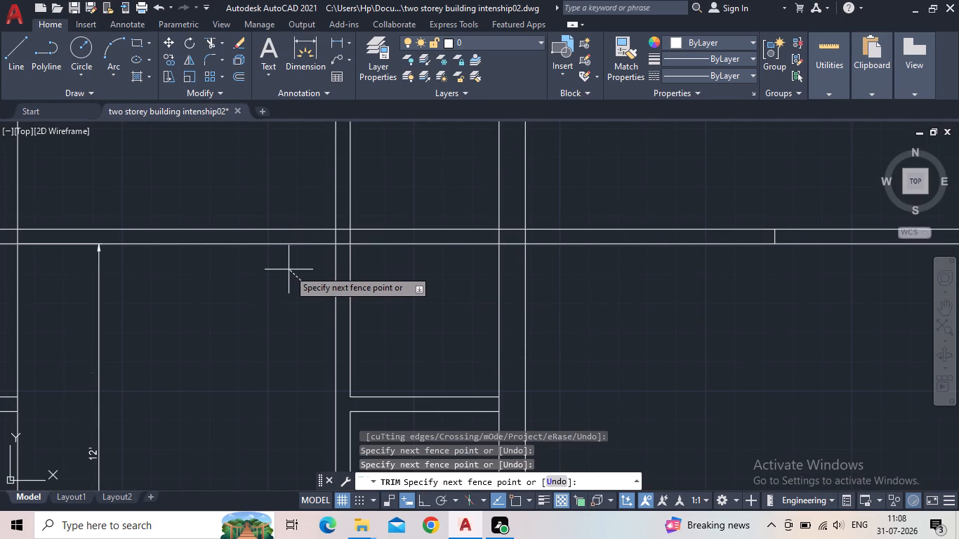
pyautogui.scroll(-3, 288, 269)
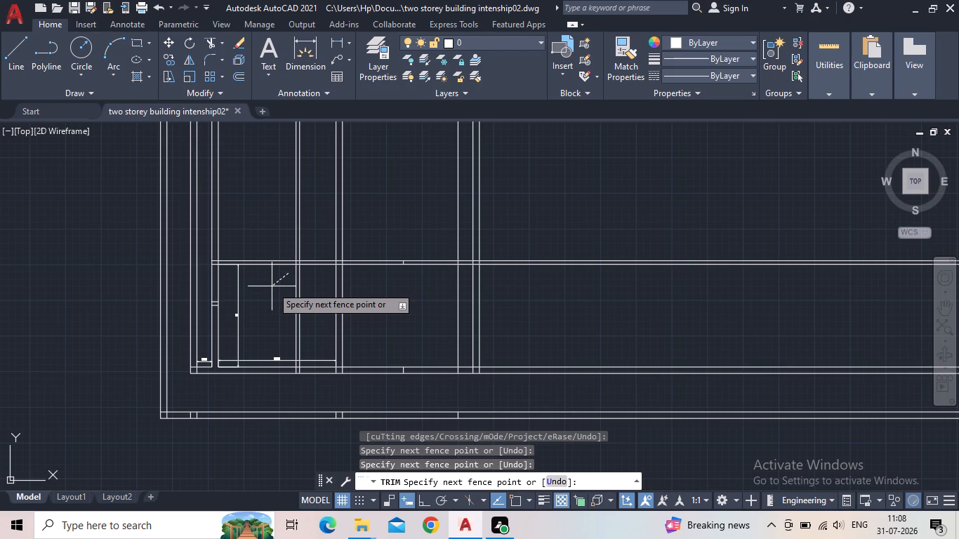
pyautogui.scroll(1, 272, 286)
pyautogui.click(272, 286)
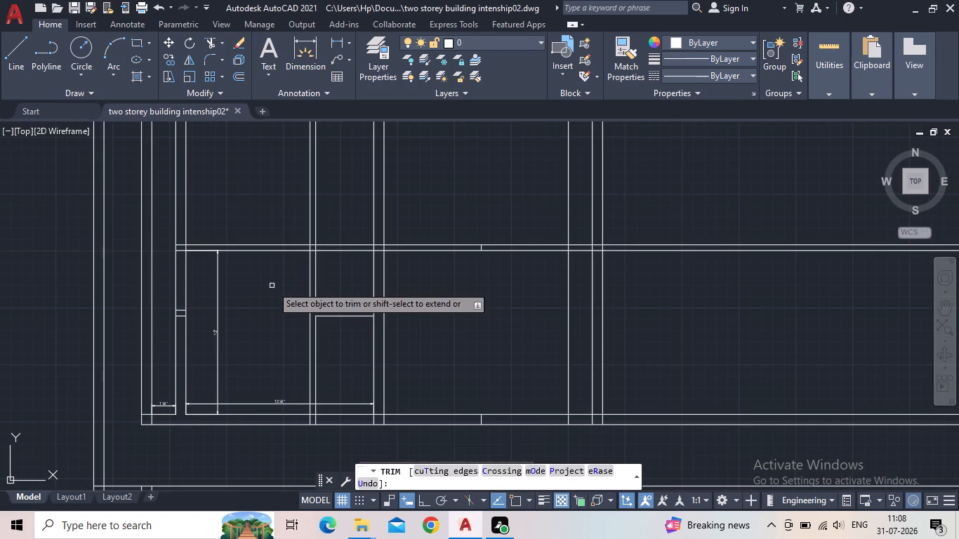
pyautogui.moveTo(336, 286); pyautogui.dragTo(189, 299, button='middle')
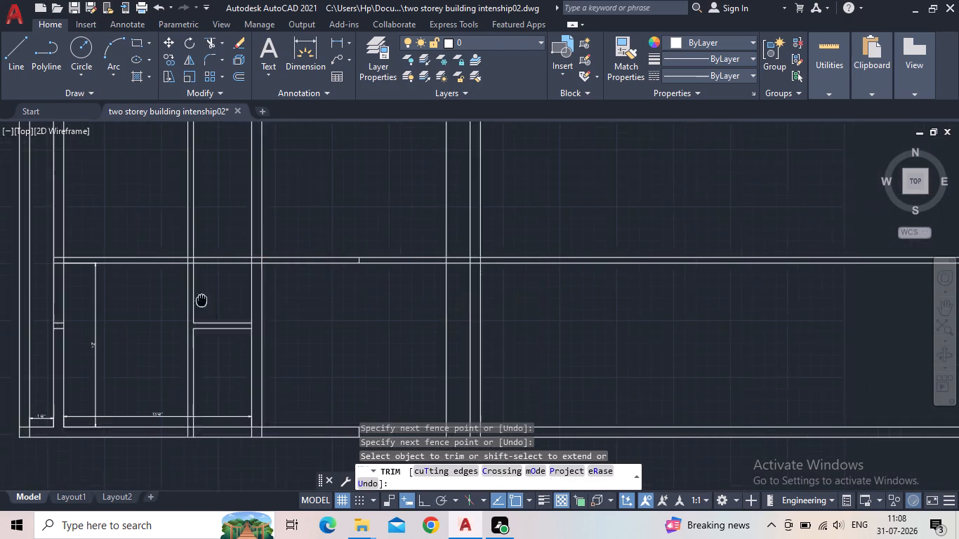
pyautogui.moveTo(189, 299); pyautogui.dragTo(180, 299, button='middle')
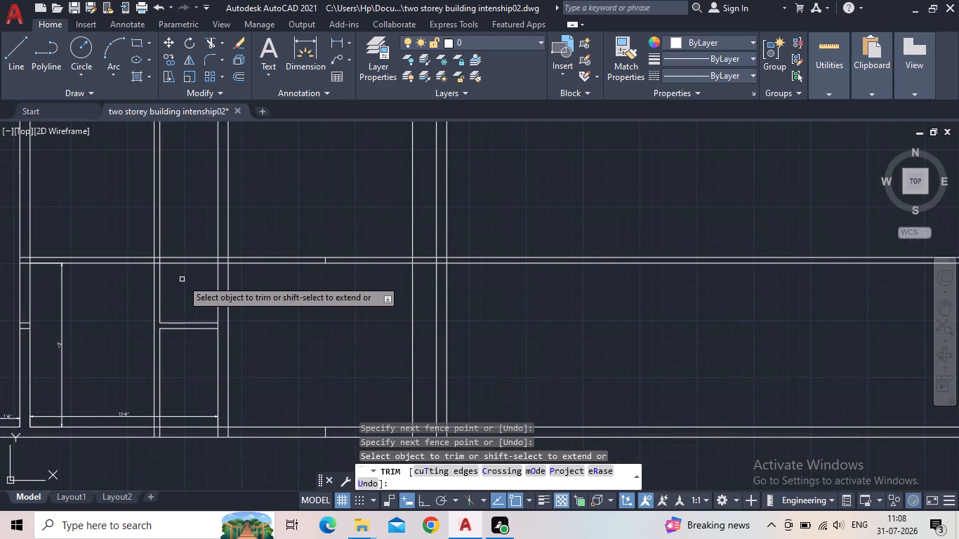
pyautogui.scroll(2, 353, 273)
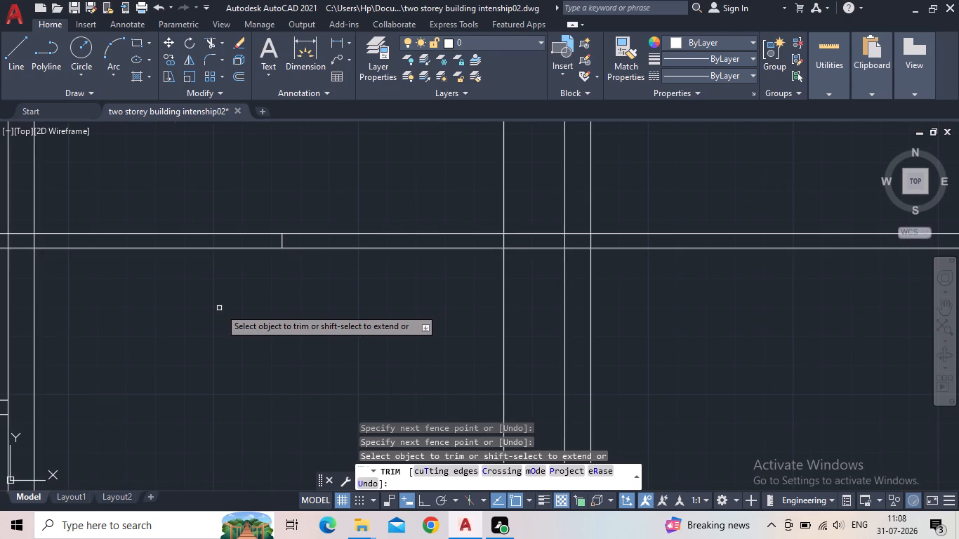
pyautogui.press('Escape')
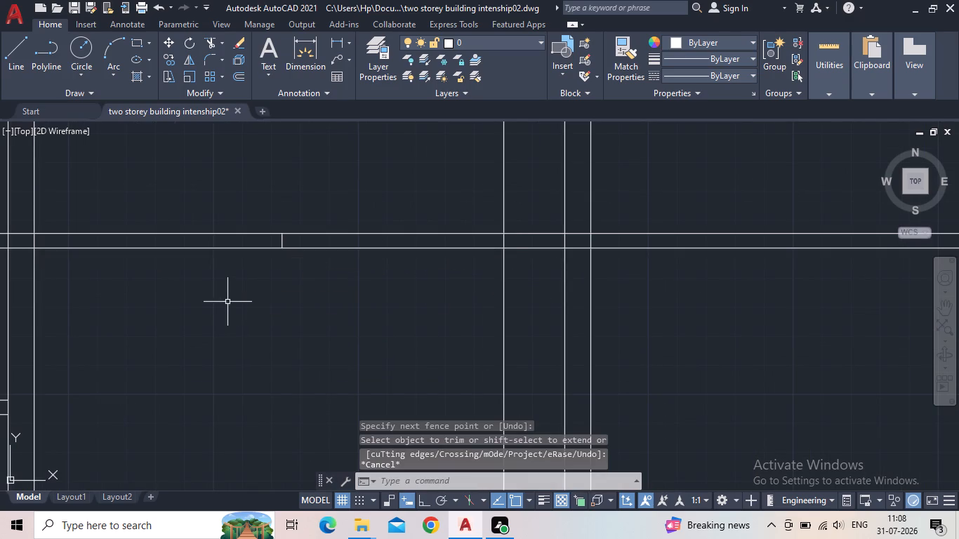
# Offset the short vertical line inside the long horizontal 5" wall 4' to the right to mark an opening.
pyautogui.moveTo(404, 245); pyautogui.dragTo(384, 294, button='middle')
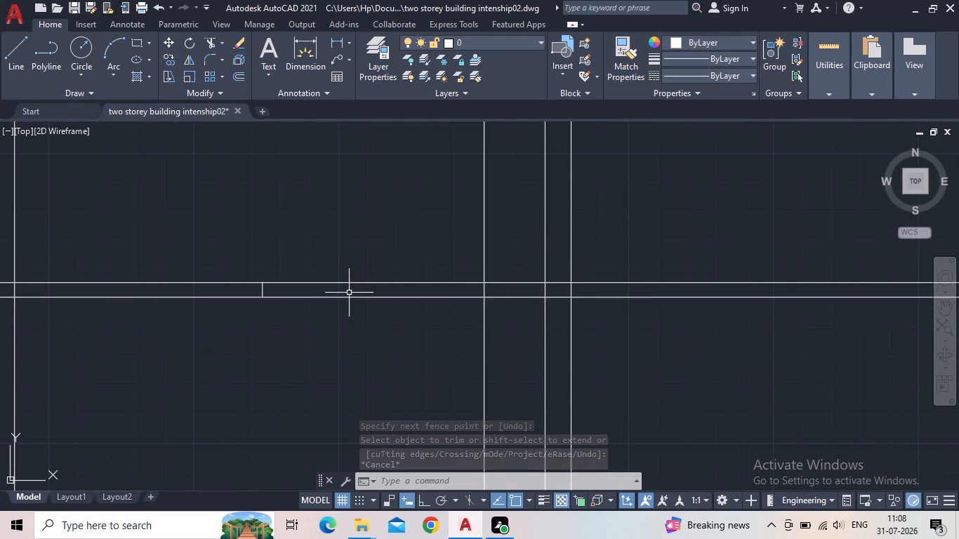
pyautogui.scroll(-1, 373, 335)
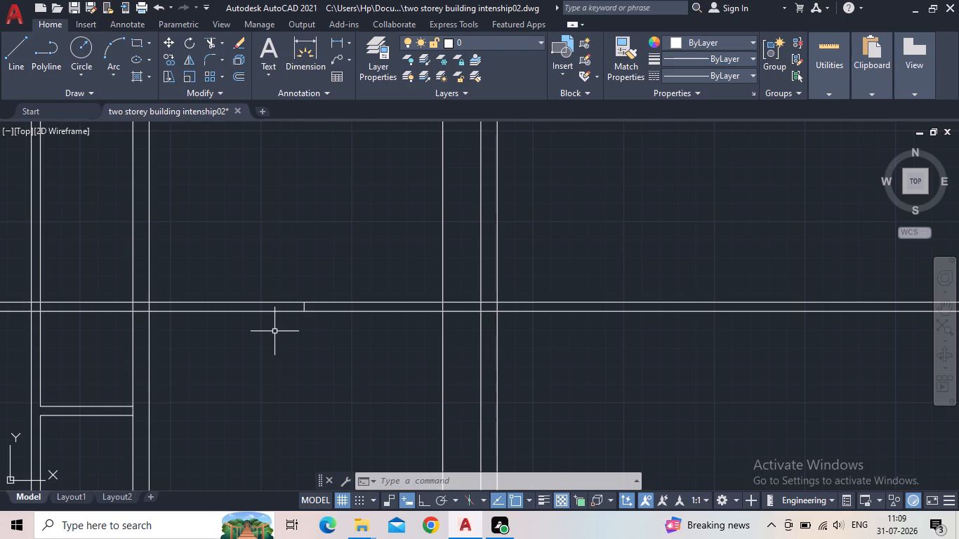
pyautogui.press('o')
pyautogui.press('Return')
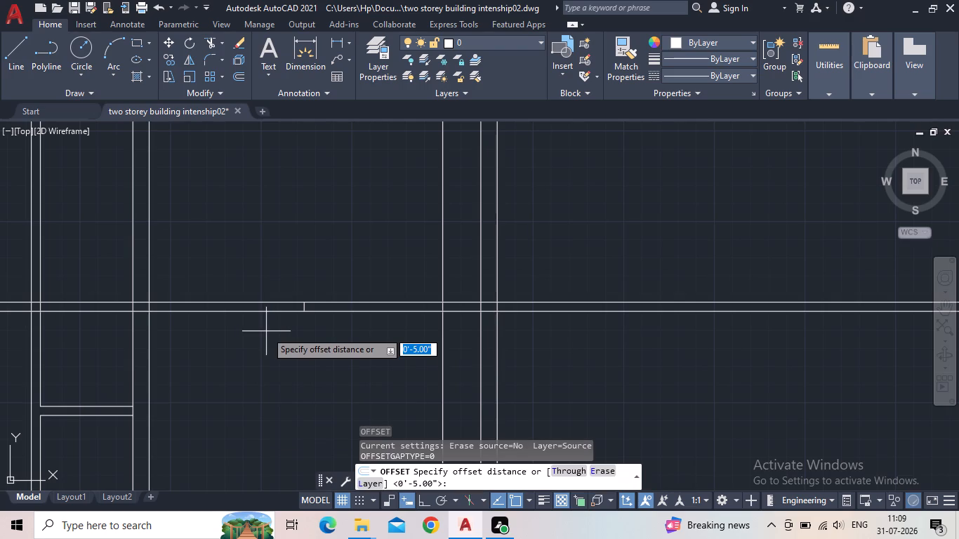
pyautogui.press('4')
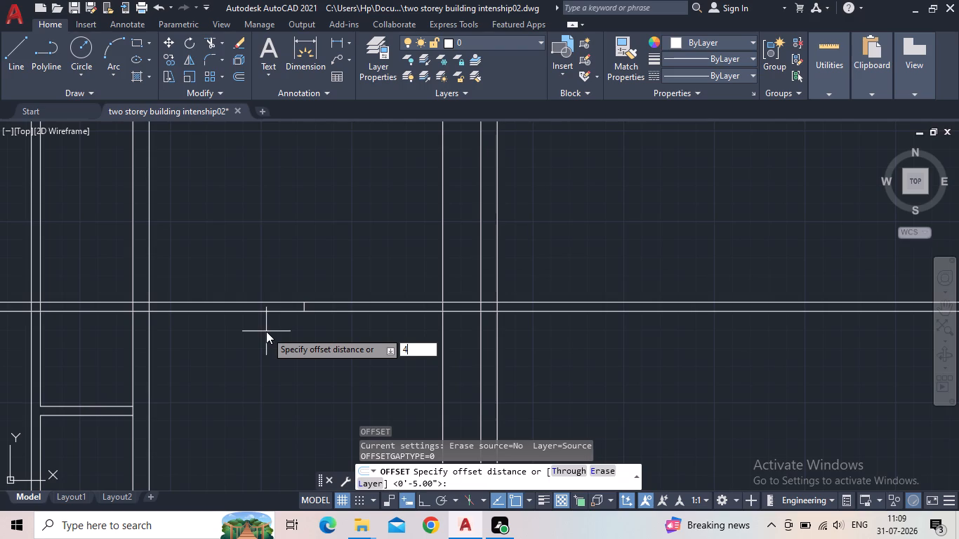
pyautogui.press('BackSpace')
pyautogui.write("4'")
pyautogui.press('Return')
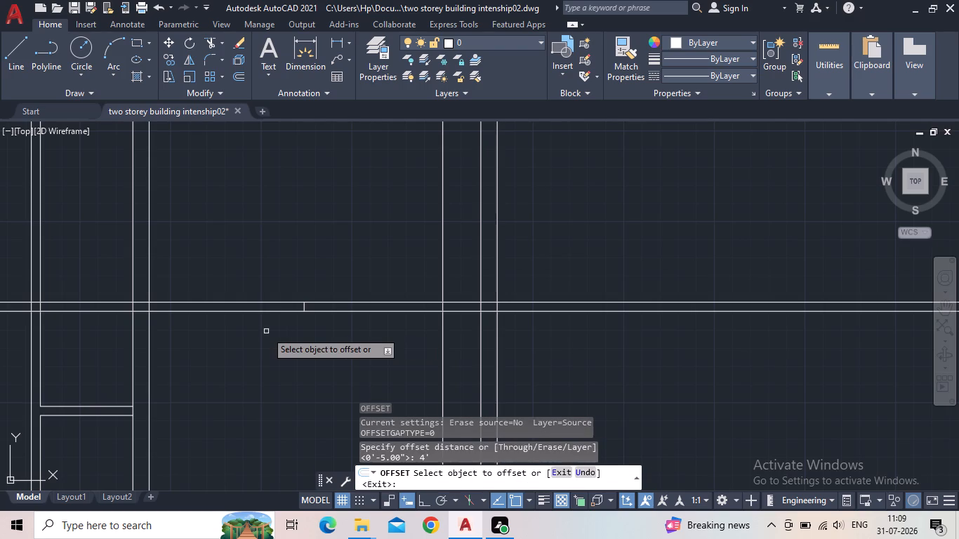
pyautogui.scroll(2, 353, 325)
pyautogui.click(245, 298)
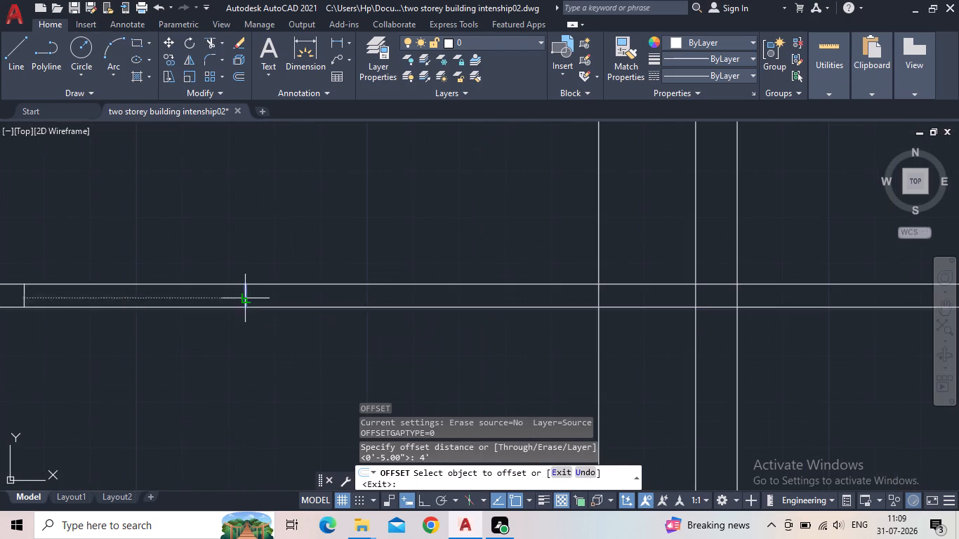
pyautogui.click(496, 304)
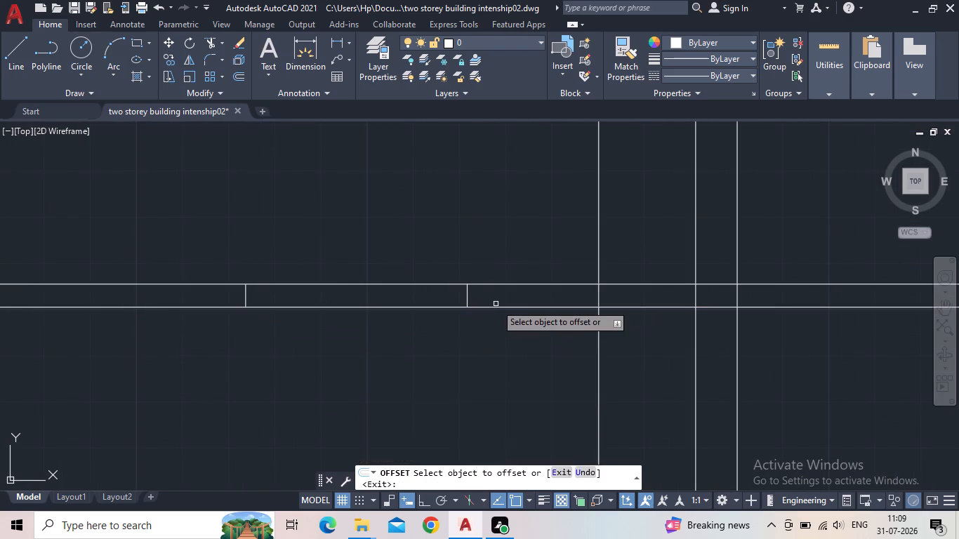
pyautogui.press('Escape')
# With Ortho on, draw a three-sided outline below the 4' opening, about 4'-10.6" wide and 6" deep, ending on the wall's lower line.
pyautogui.scroll(-1, 373, 341)
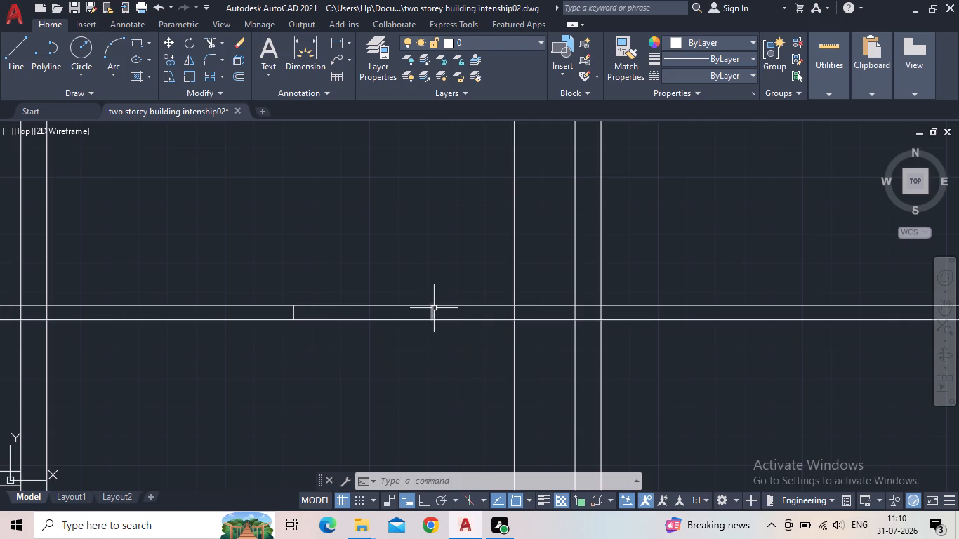
pyautogui.click(18, 54)
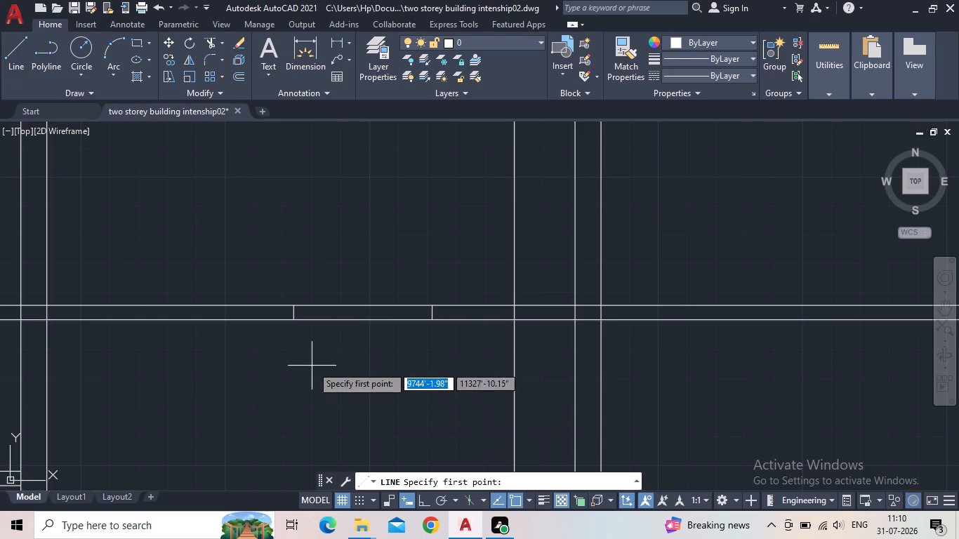
pyautogui.scroll(2, 286, 308)
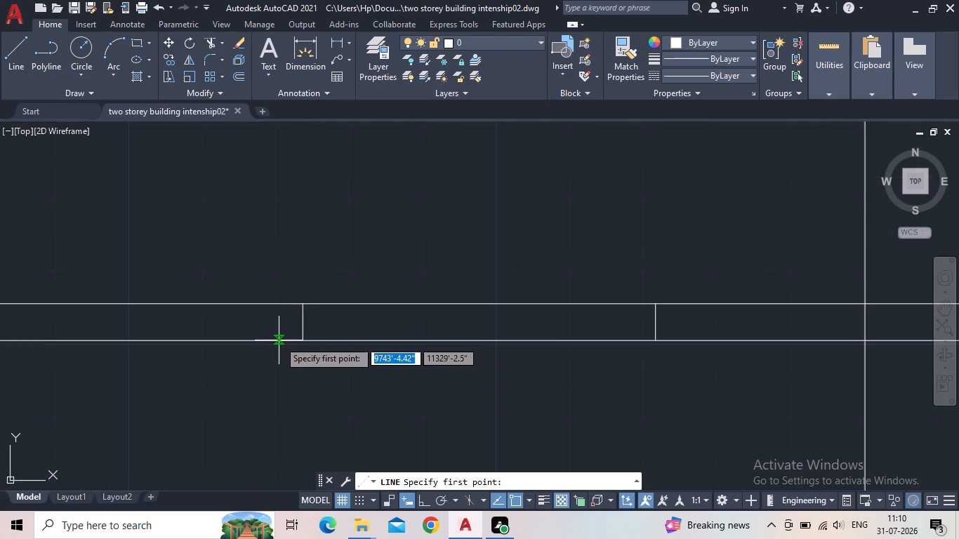
pyautogui.click(277, 340)
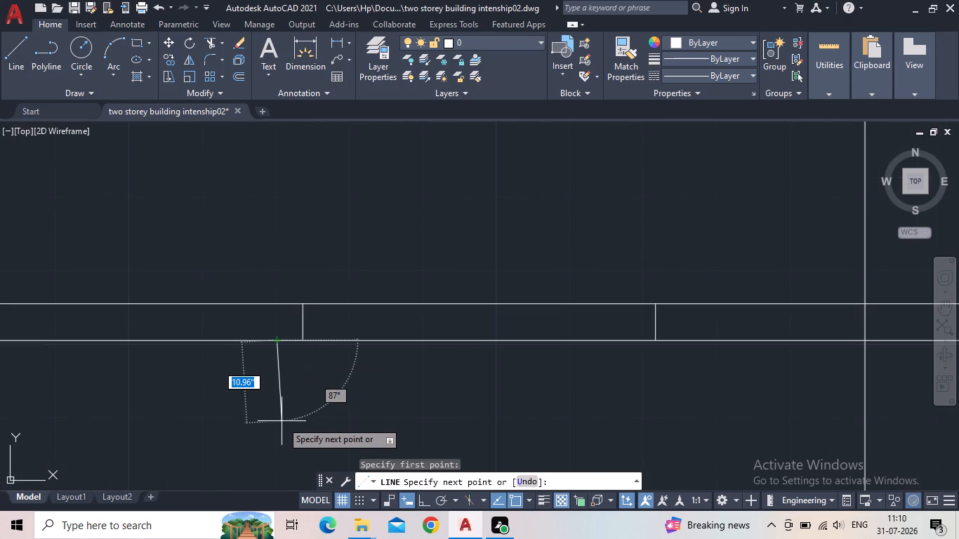
pyautogui.click(421, 498)
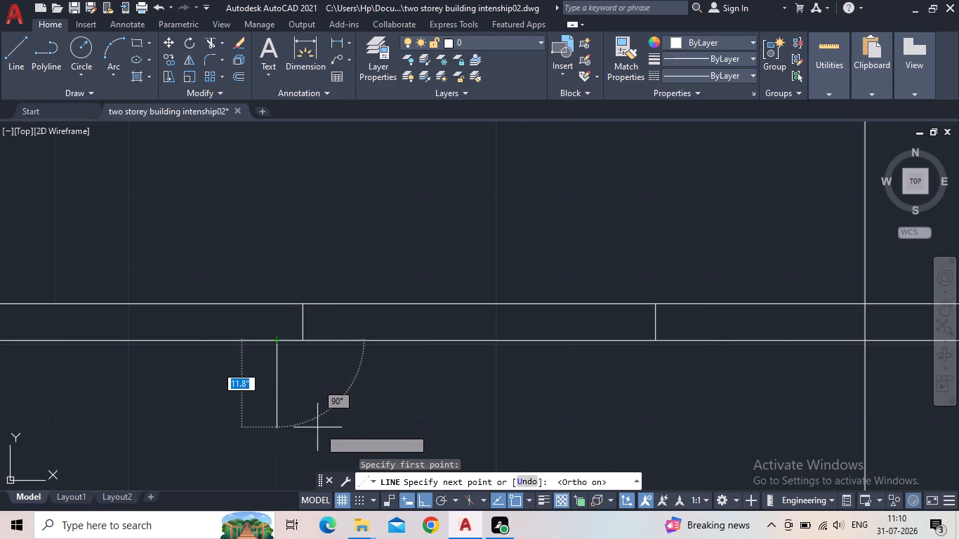
pyautogui.click(279, 386)
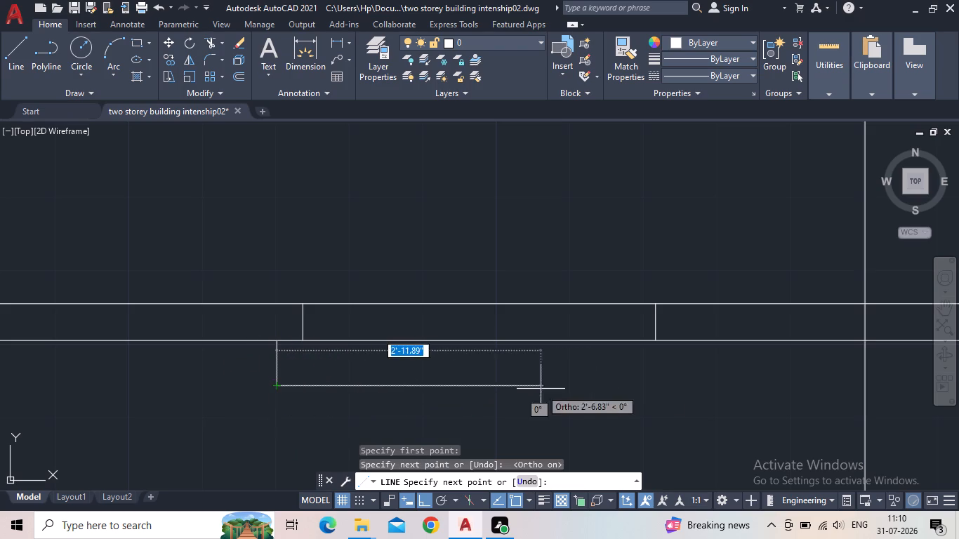
pyautogui.click(708, 382)
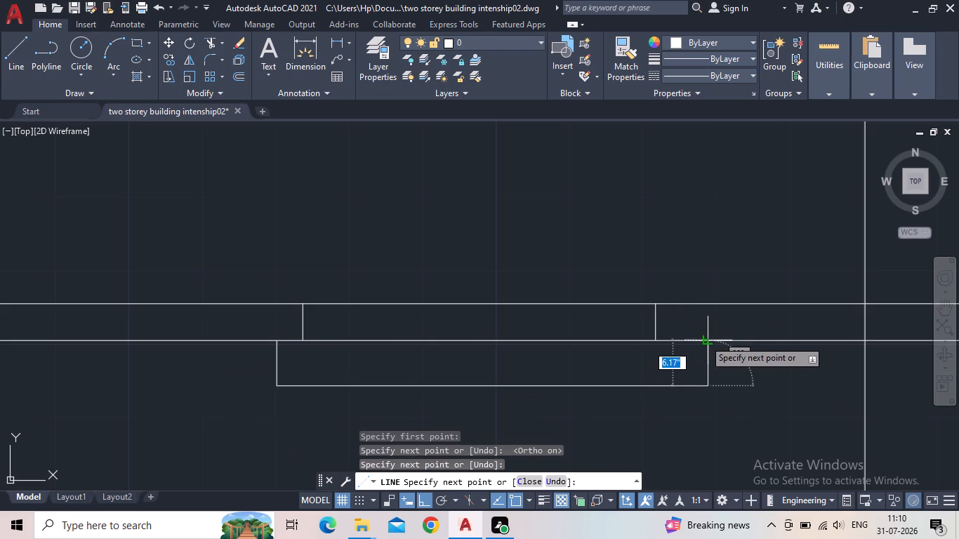
pyautogui.click(705, 340)
pyautogui.press('Escape')
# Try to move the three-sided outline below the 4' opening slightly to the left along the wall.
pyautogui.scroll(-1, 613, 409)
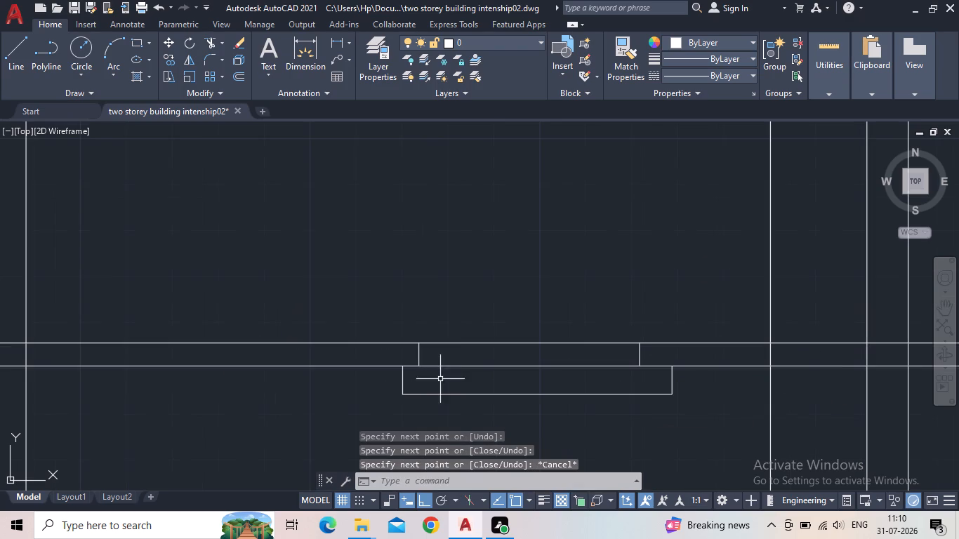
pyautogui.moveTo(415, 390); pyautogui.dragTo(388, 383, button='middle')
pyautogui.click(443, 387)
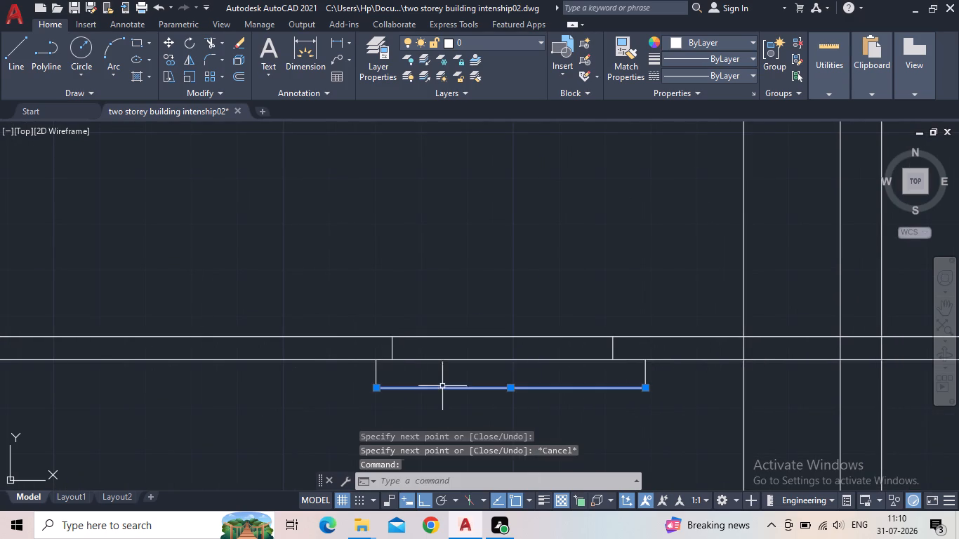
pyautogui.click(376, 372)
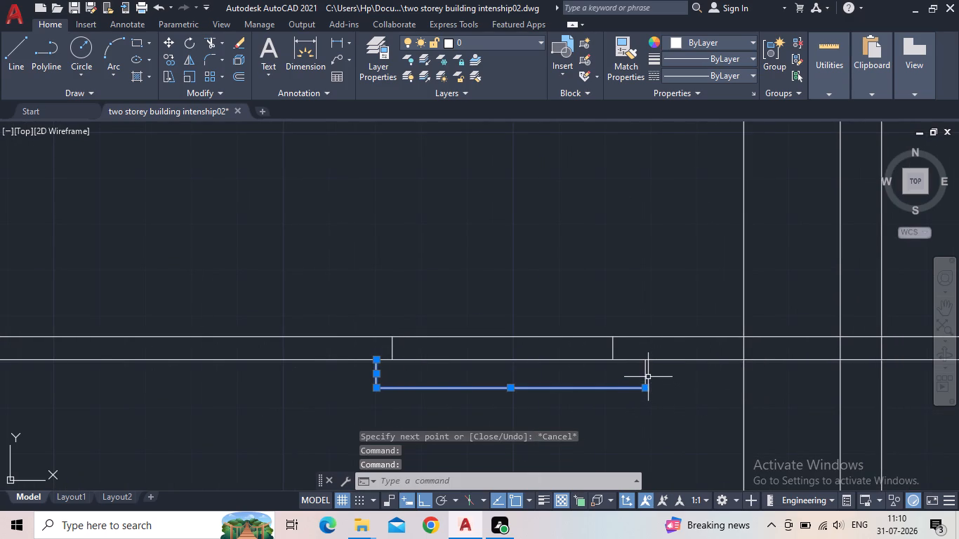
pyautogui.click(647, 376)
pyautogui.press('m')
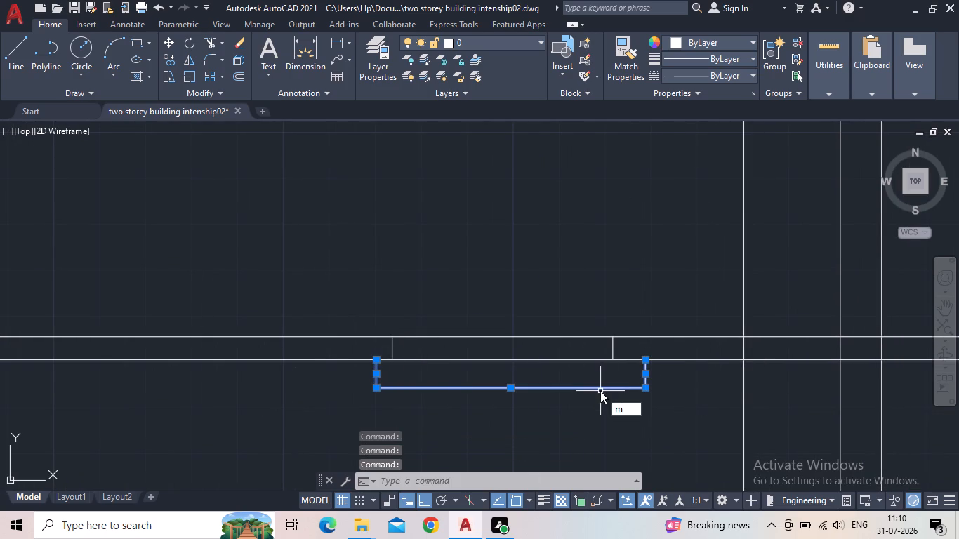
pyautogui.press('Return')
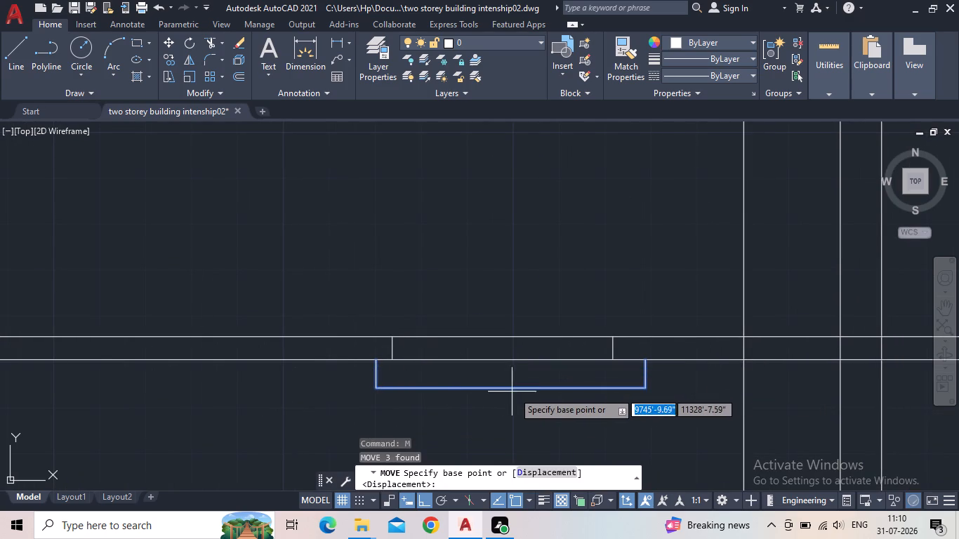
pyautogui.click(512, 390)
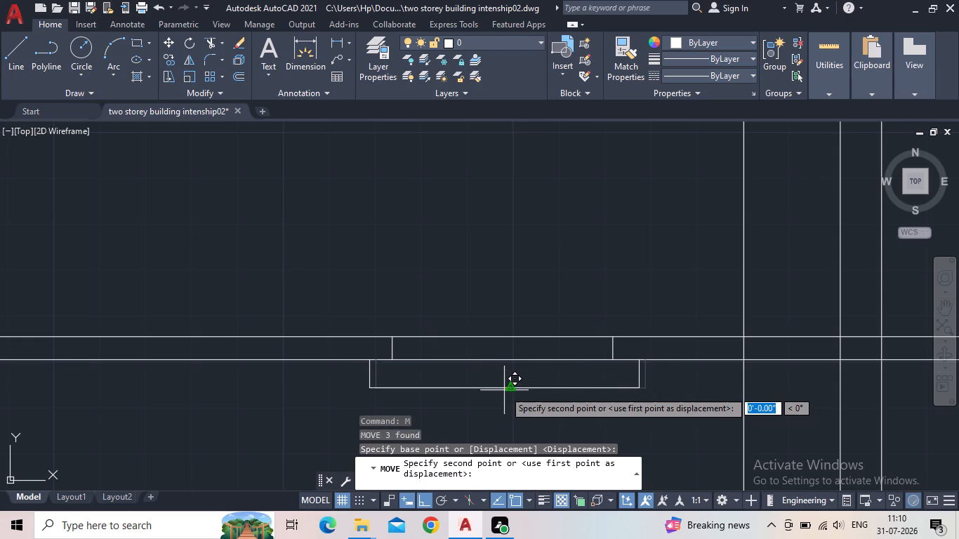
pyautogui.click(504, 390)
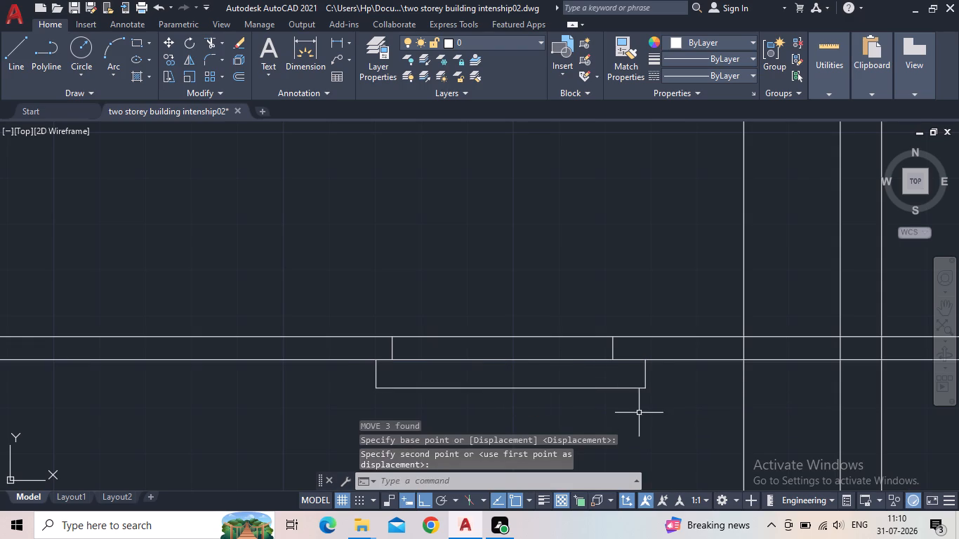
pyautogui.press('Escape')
# Trim the horizontal 5" wall's upper line between the two short vertical lines of the 4' opening.
pyautogui.scroll(-1, 528, 396)
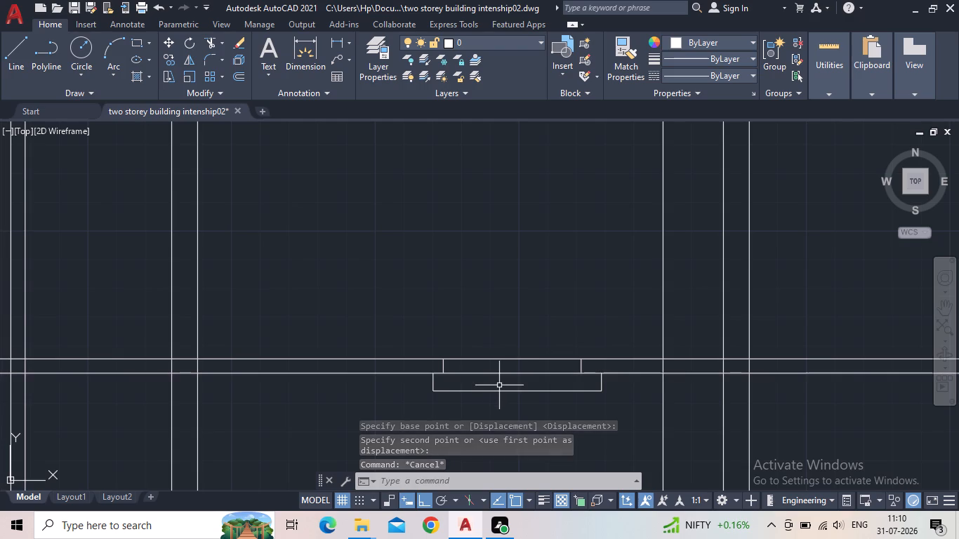
pyautogui.scroll(2, 499, 385)
pyautogui.write('tr')
pyautogui.press('Return')
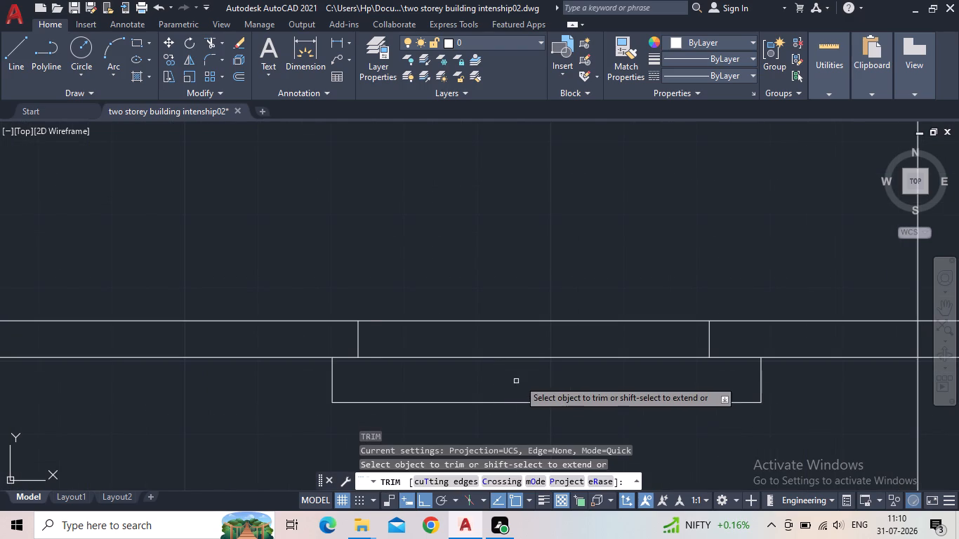
pyautogui.moveTo(541, 340); pyautogui.dragTo(534, 335)
pyautogui.click(484, 304)
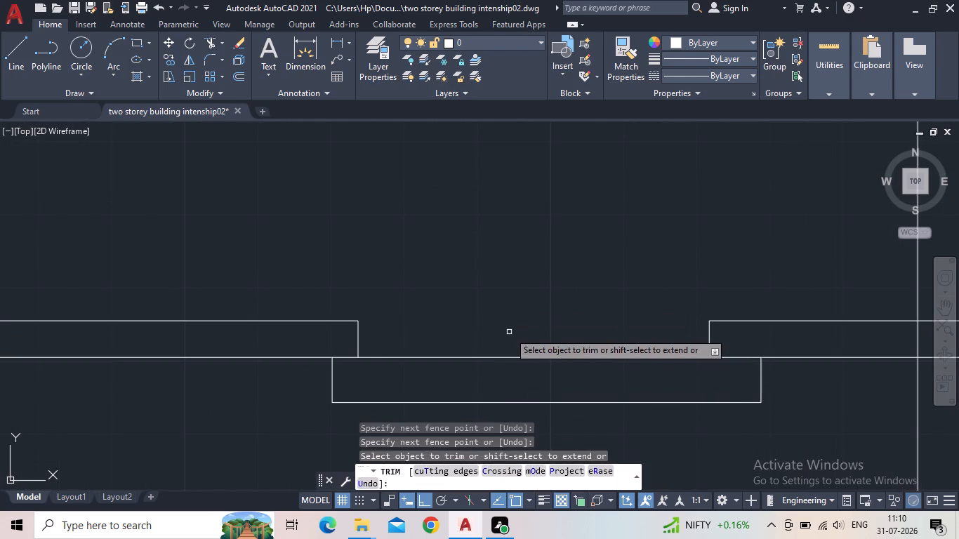
pyautogui.press('Escape')
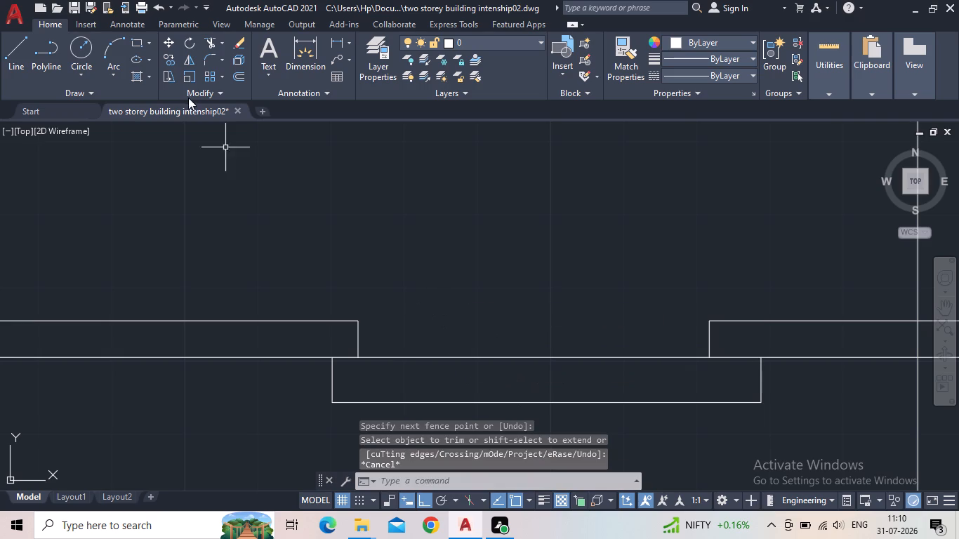
# Draw two diagonal lines from the outline's lower corners, meeting near the middle of the opening on the wall's lower line.
pyautogui.click(22, 53)
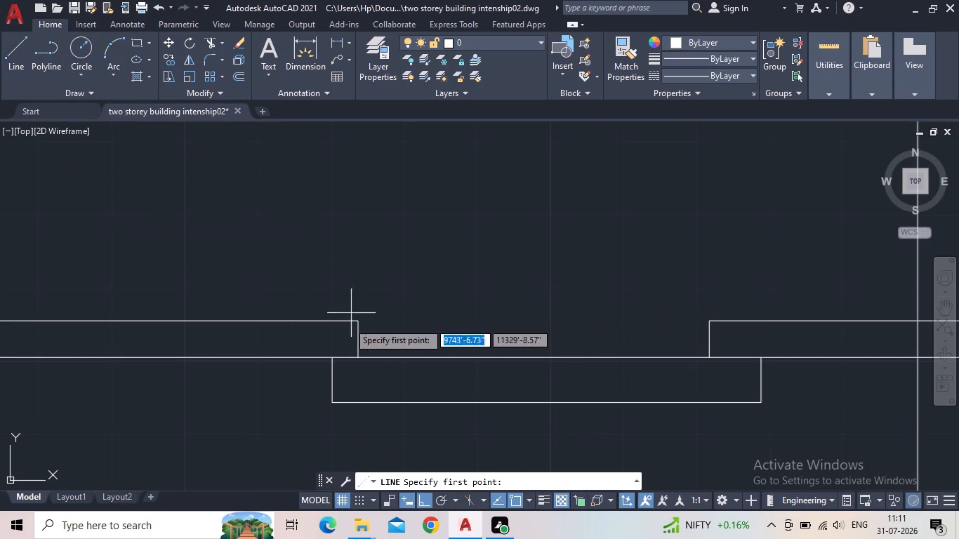
pyautogui.moveTo(333, 404); pyautogui.dragTo(343, 399)
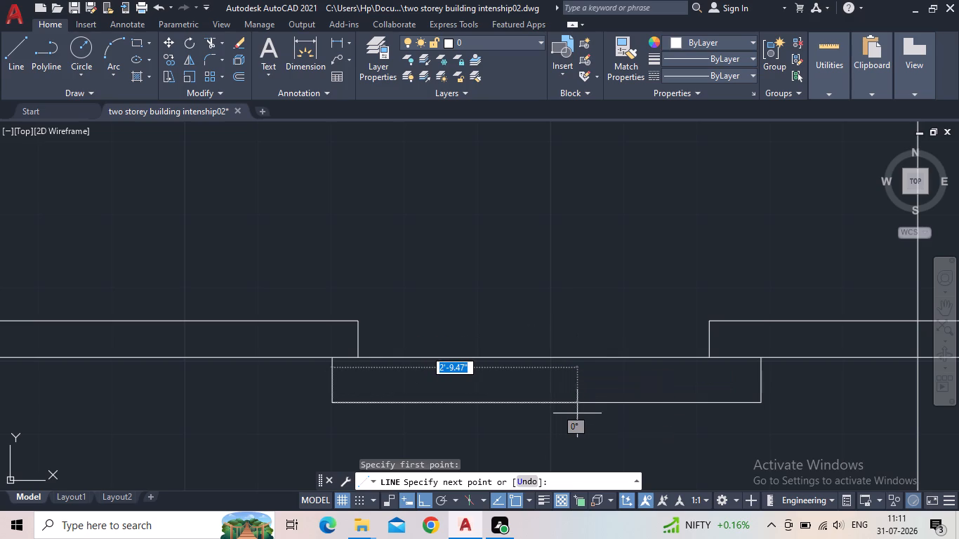
pyautogui.click(551, 360)
pyautogui.press('Escape')
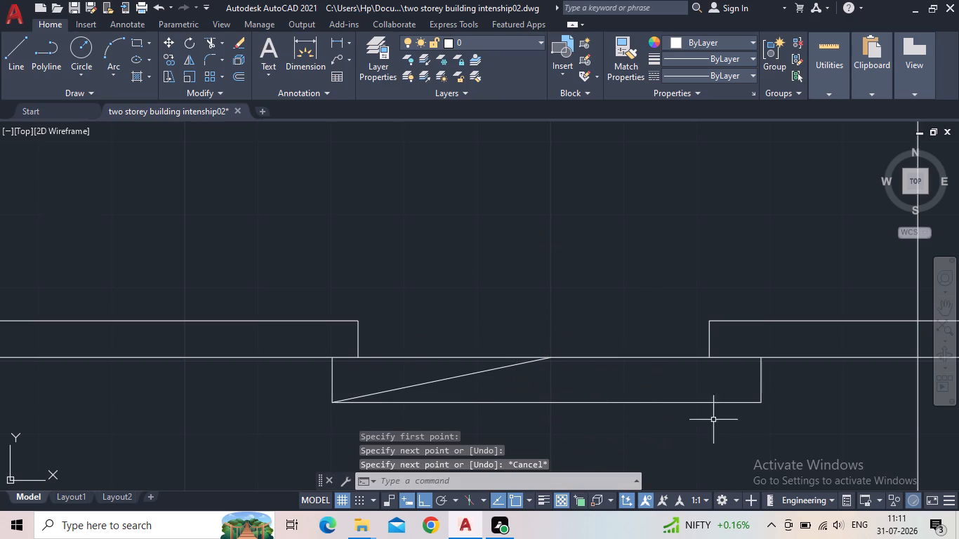
pyautogui.press('space')
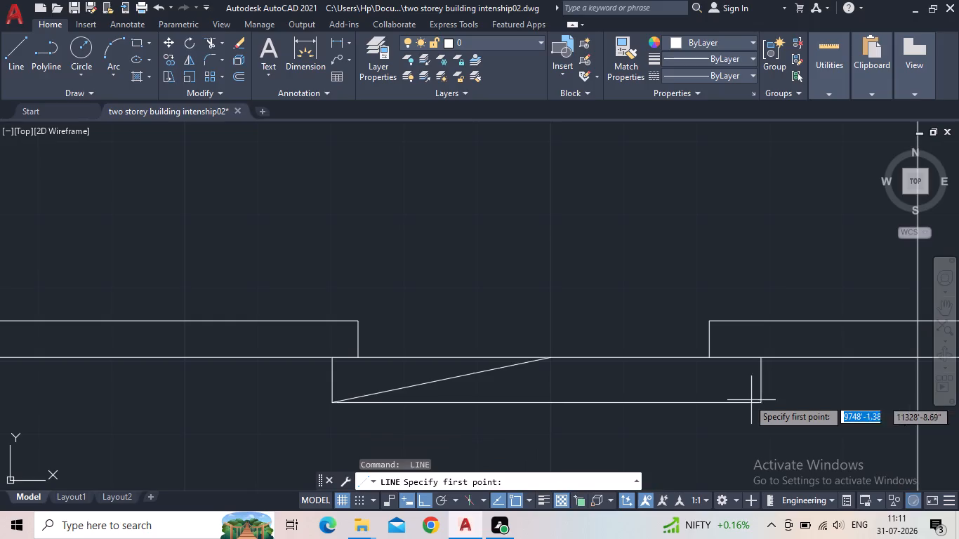
pyautogui.click(760, 400)
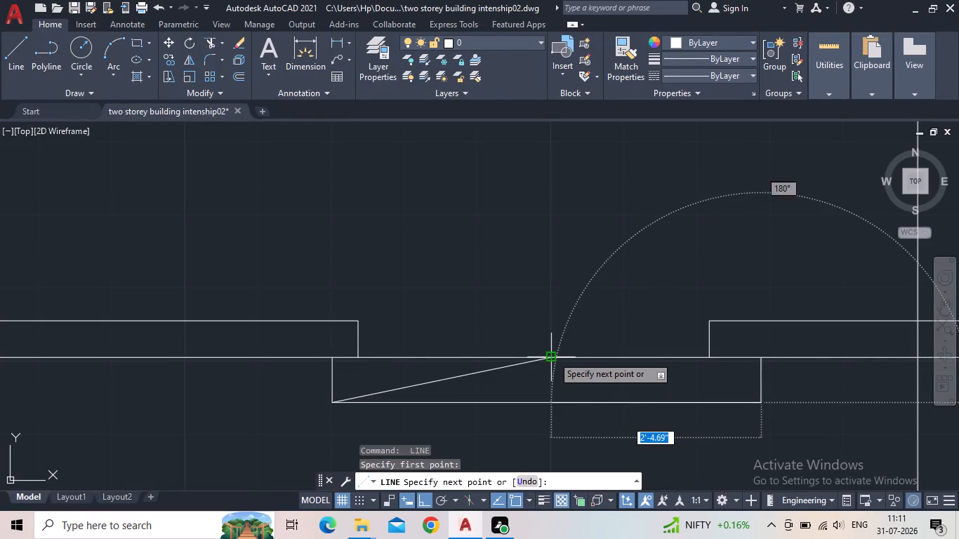
pyautogui.click(550, 357)
pyautogui.press('Escape')
# Place a vertical construction line through the outline's right endpoint on the wall's lower line.
pyautogui.scroll(-3, 616, 397)
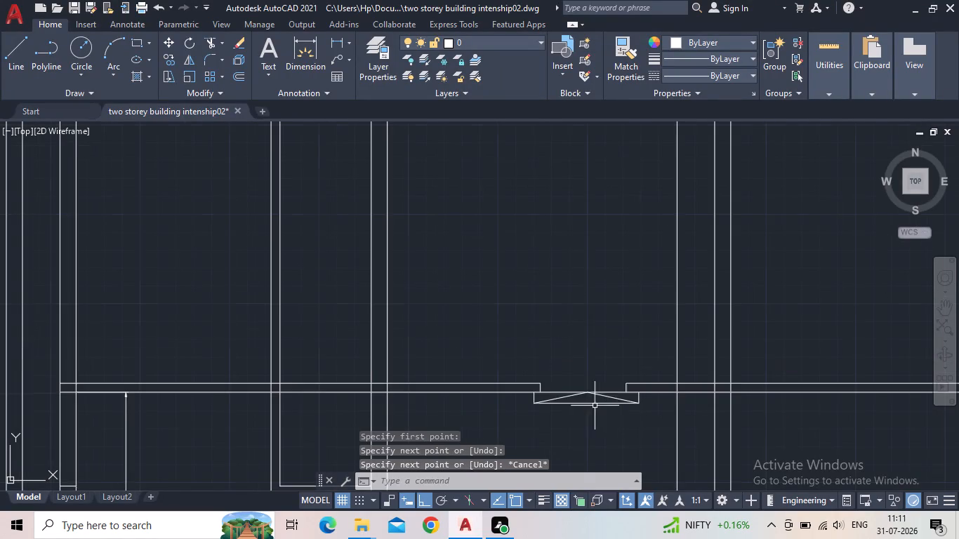
pyautogui.moveTo(684, 425); pyautogui.dragTo(564, 419, button='middle')
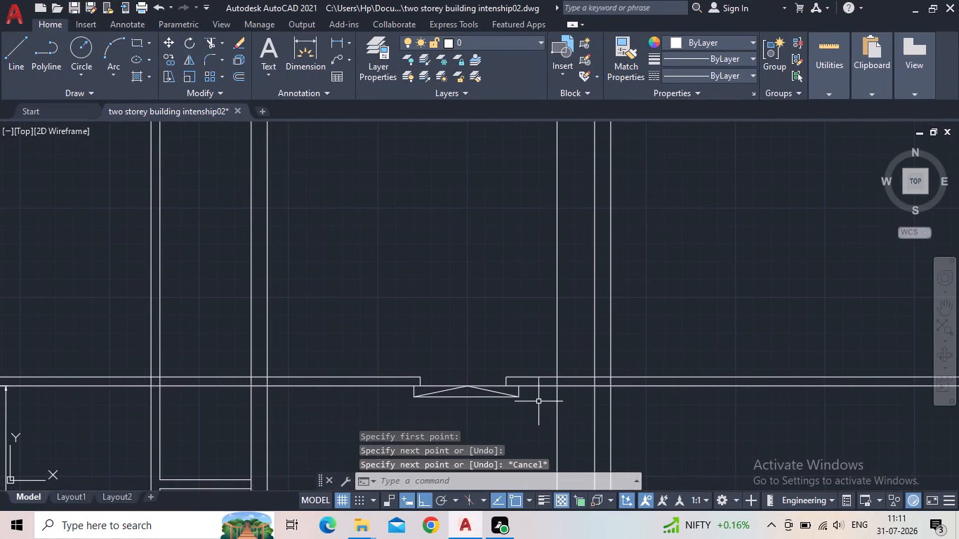
pyautogui.scroll(2, 523, 382)
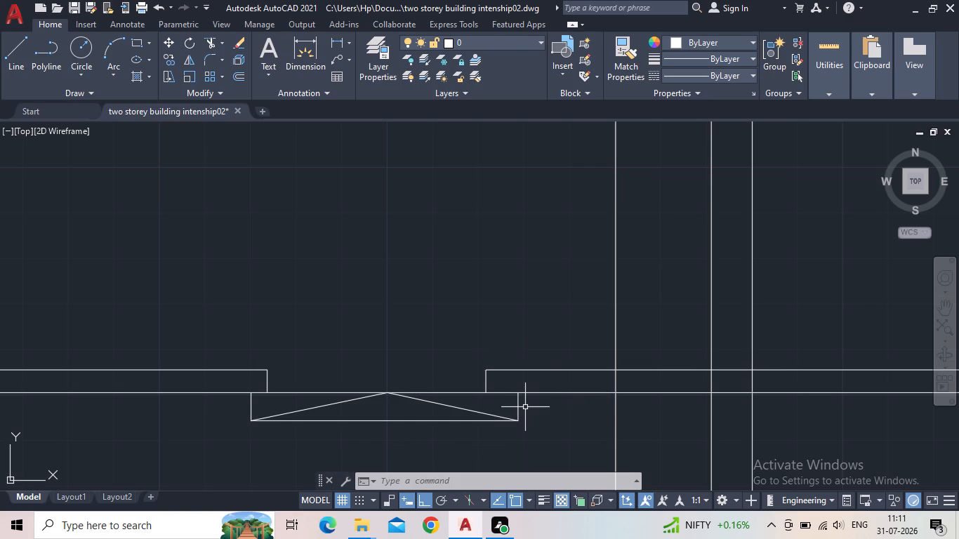
pyautogui.press('x')
pyautogui.press('l')
pyautogui.press('Return')
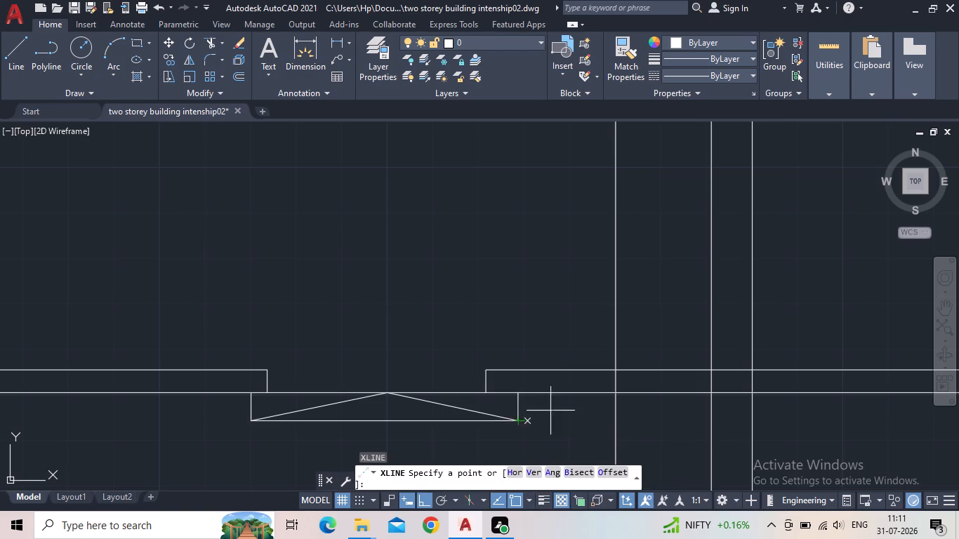
pyautogui.scroll(2, 541, 406)
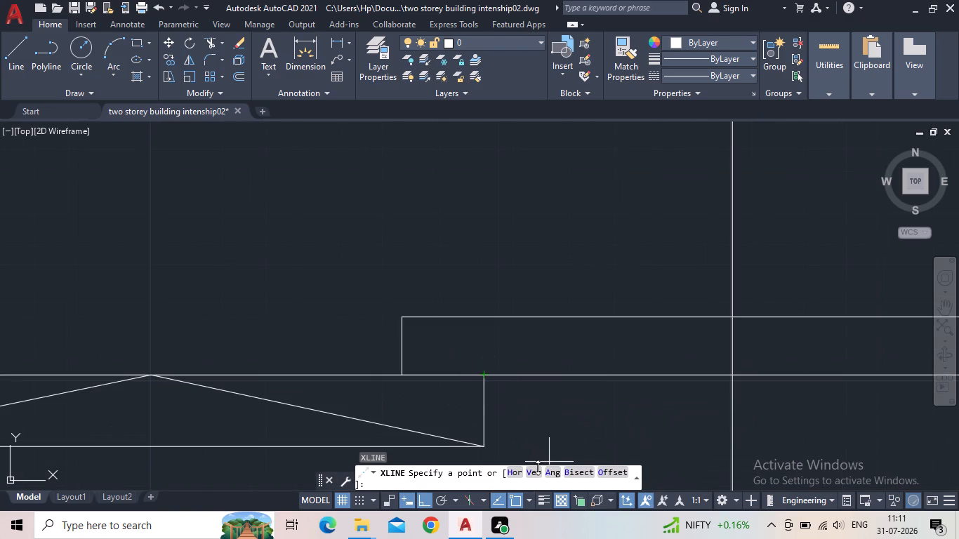
pyautogui.click(534, 471)
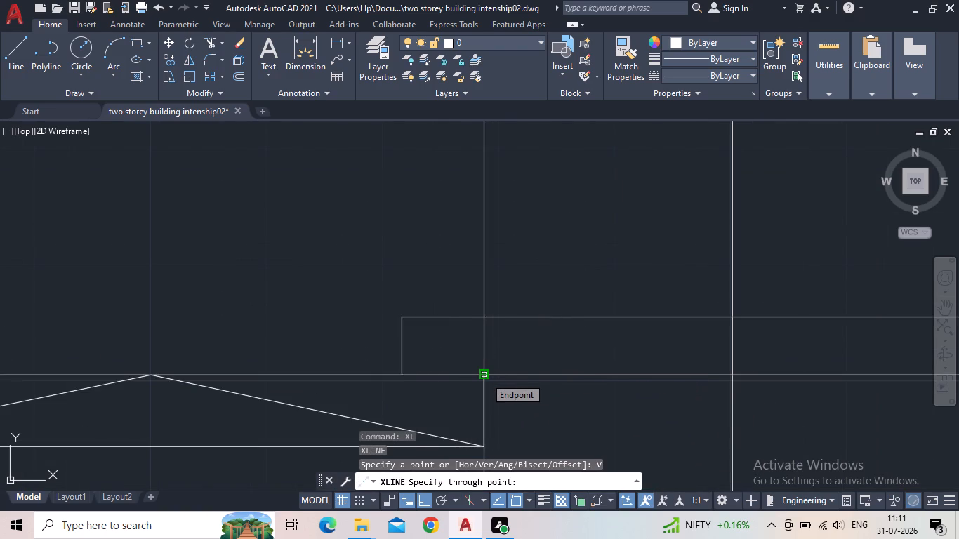
pyautogui.click(485, 377)
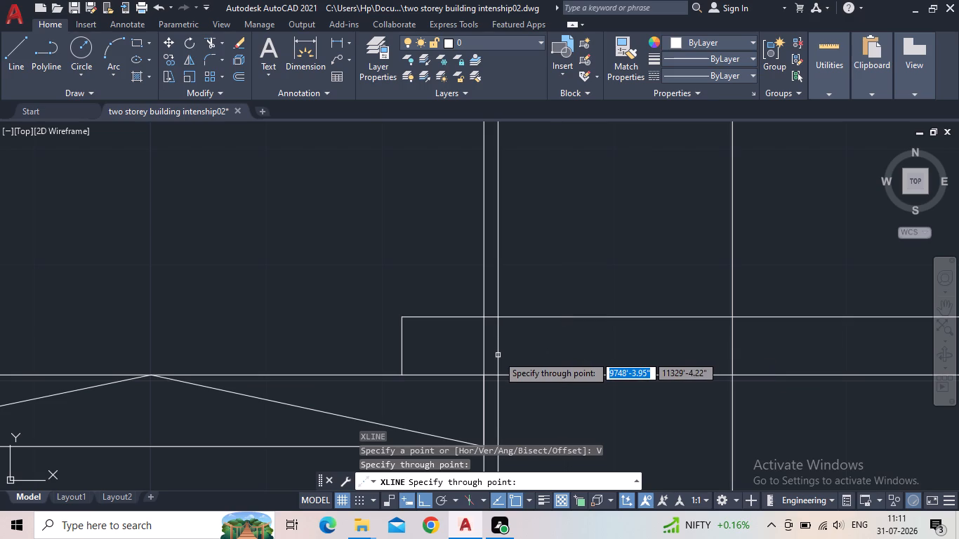
pyautogui.press('Escape')
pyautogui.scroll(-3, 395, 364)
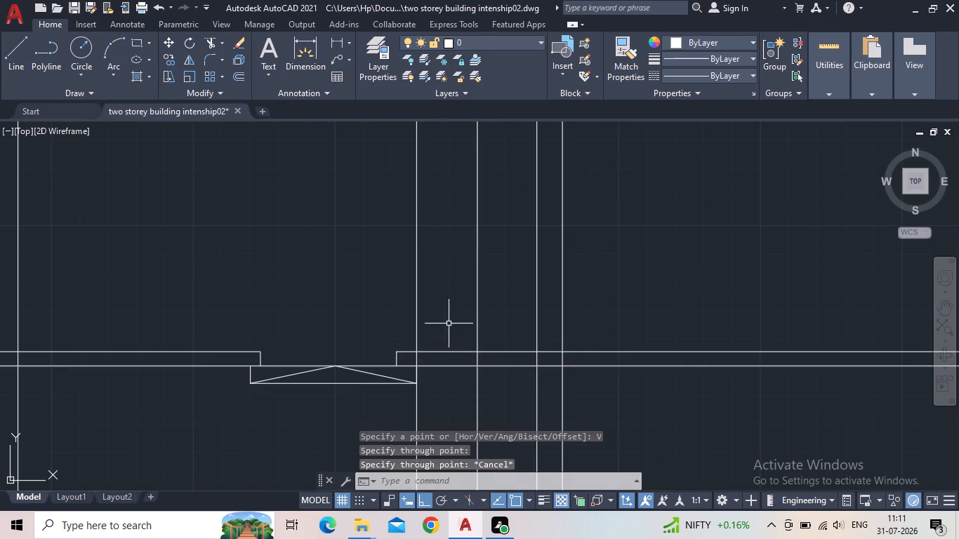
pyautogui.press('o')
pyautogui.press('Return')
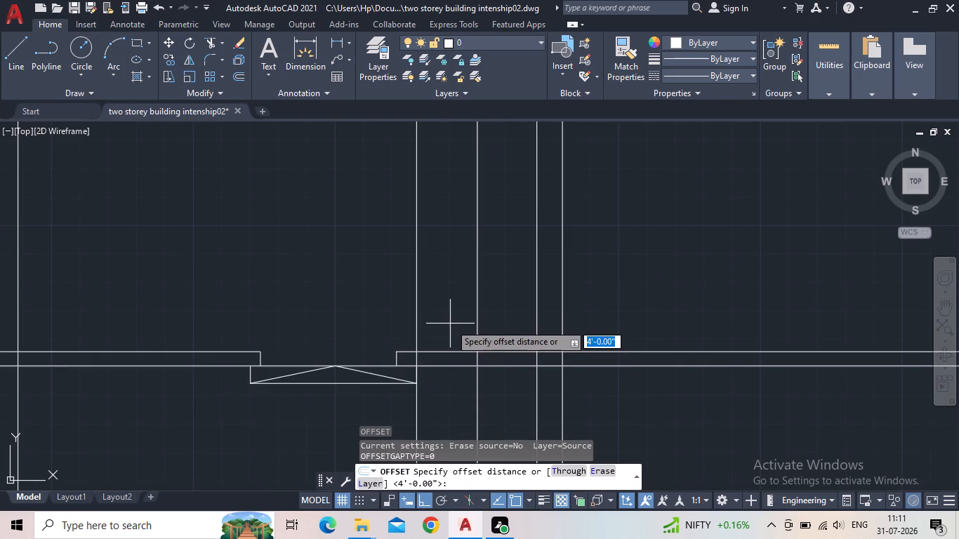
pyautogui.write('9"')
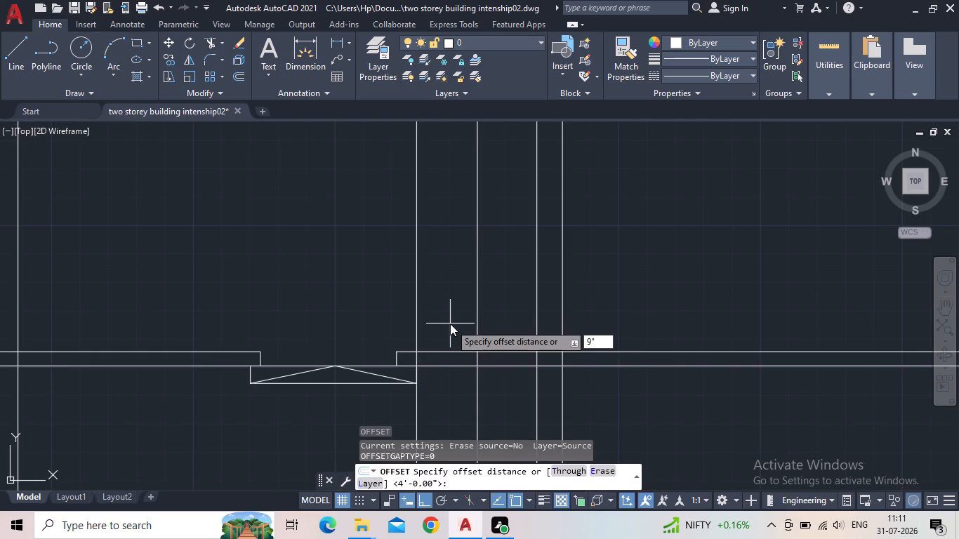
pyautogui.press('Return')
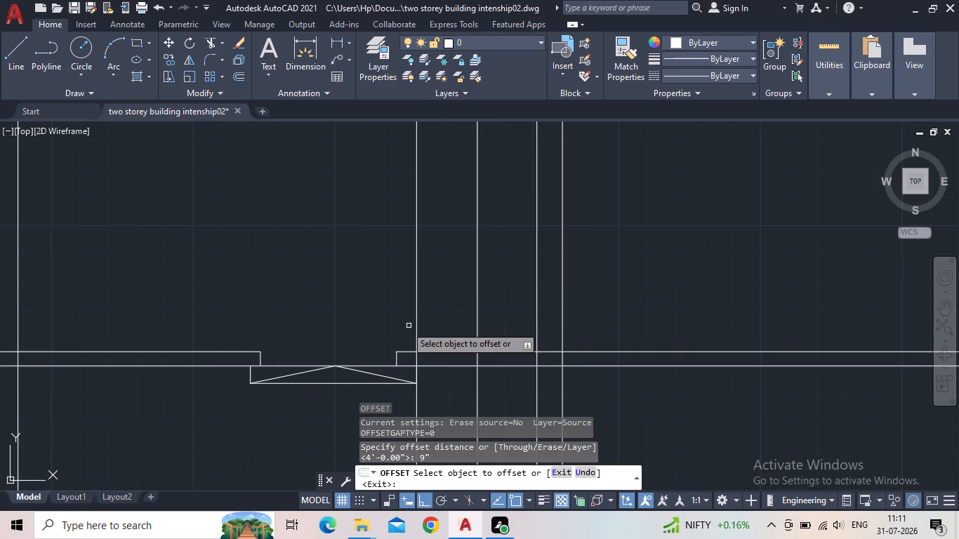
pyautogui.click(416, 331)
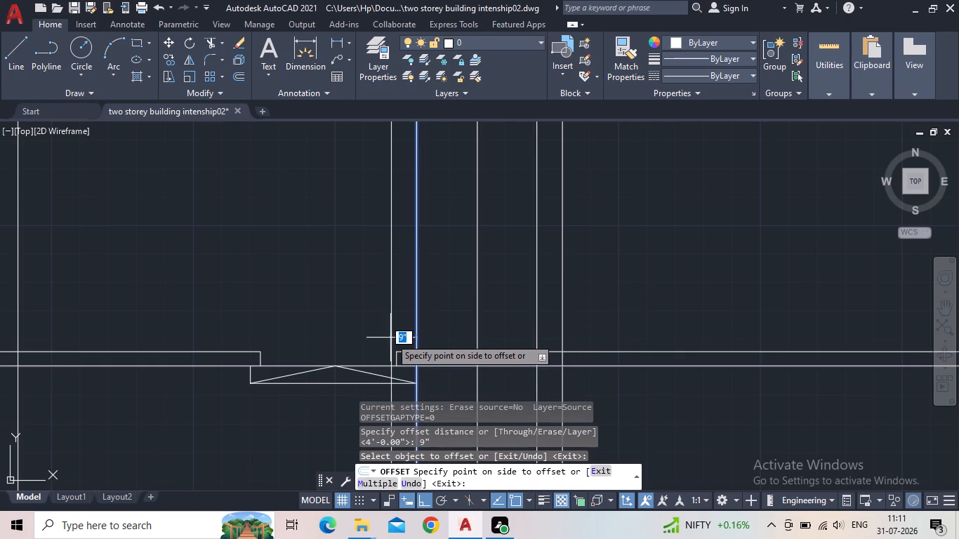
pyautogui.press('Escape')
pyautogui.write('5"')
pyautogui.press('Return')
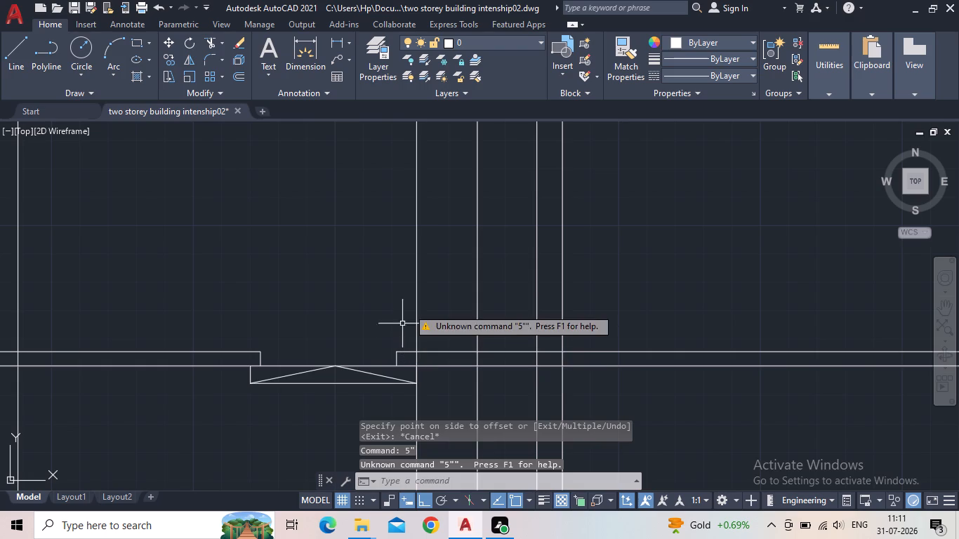
# Offset the new vertical construction line 5" to the left to form a 5" wall.
pyautogui.press('o')
pyautogui.press('Return')
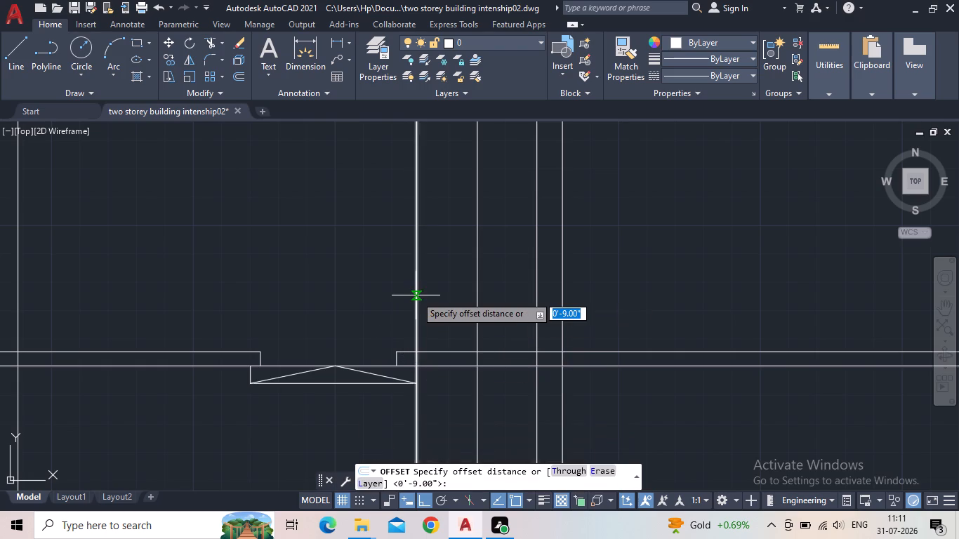
pyautogui.write('5"')
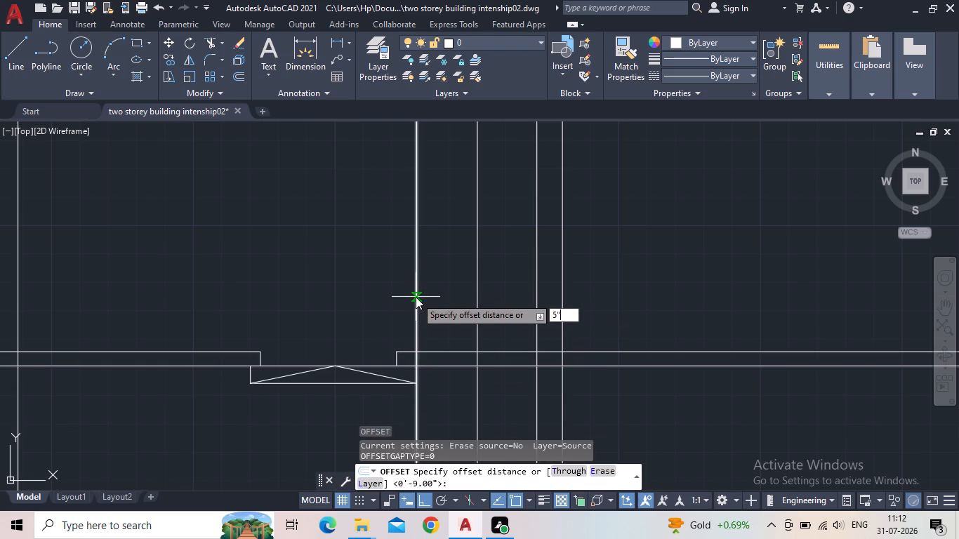
pyautogui.press('Return')
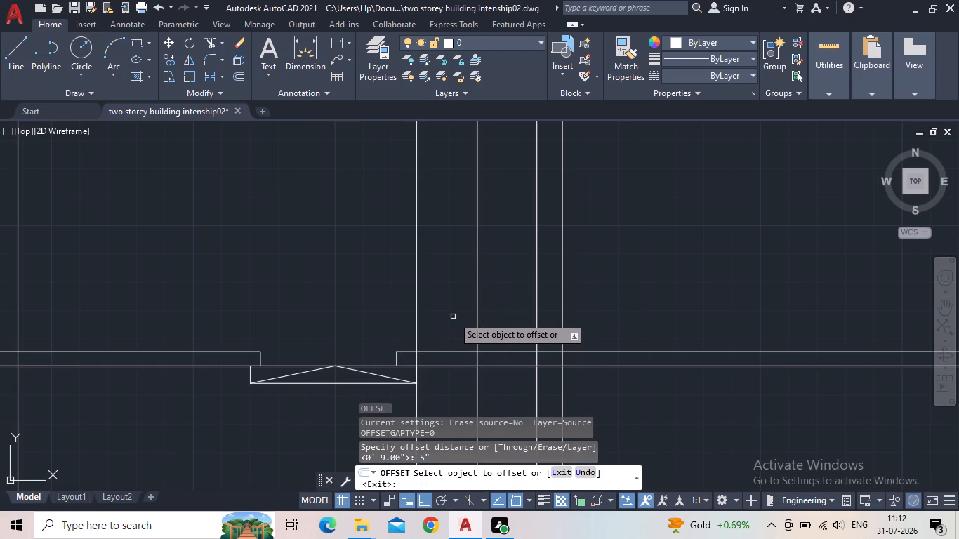
pyautogui.click(418, 331)
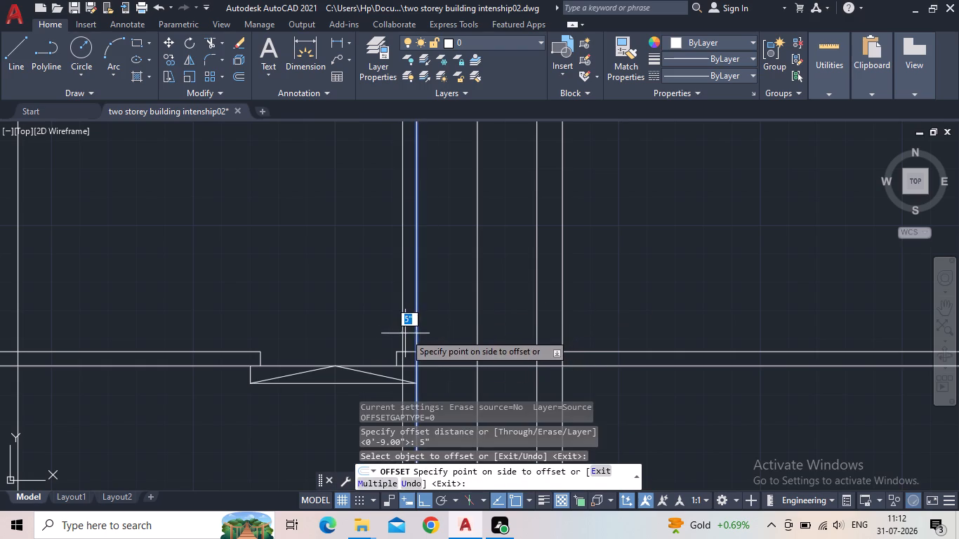
pyautogui.click(405, 333)
pyautogui.press('Escape')
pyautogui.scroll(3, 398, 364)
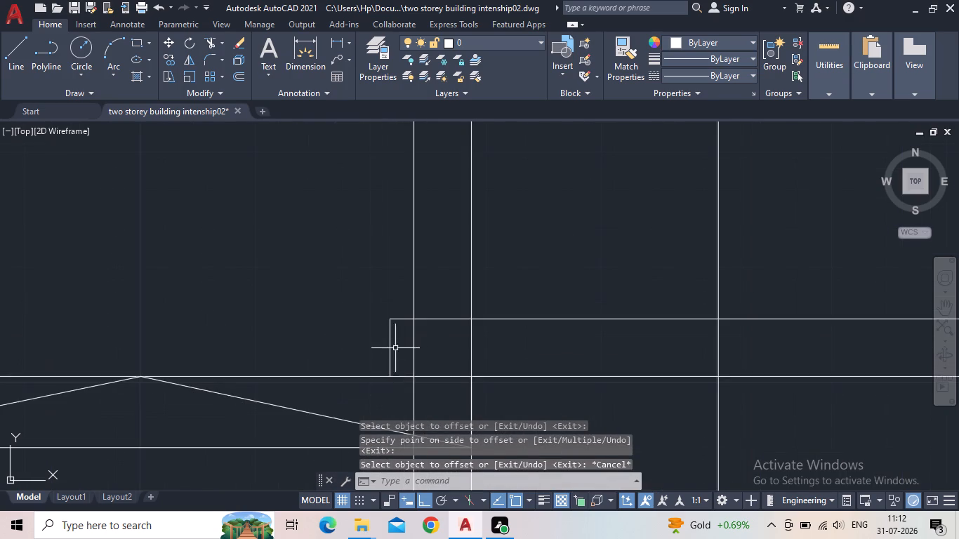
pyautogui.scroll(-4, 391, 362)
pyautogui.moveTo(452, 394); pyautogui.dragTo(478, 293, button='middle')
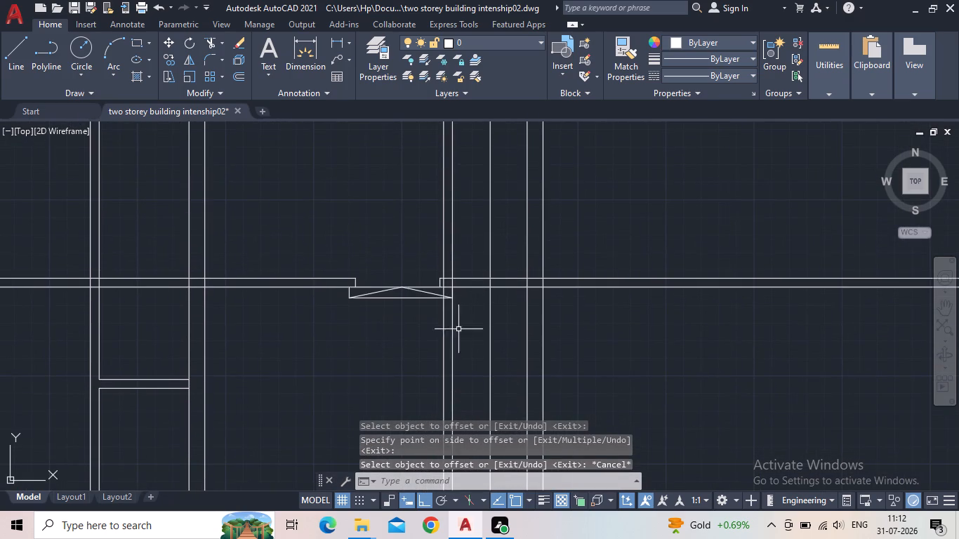
# Trim both lines of the new vertical 5" wall below the horizontal wall's lower line, including the pieces inside the opening's outline.
pyautogui.press('t')
pyautogui.press('r')
pyautogui.press('Return')
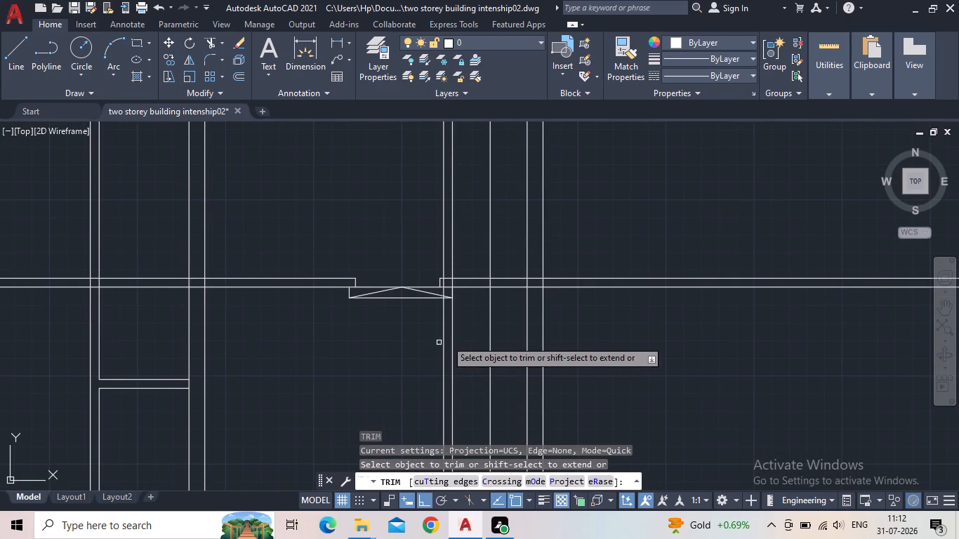
pyautogui.moveTo(465, 345); pyautogui.dragTo(451, 341)
pyautogui.click(431, 338)
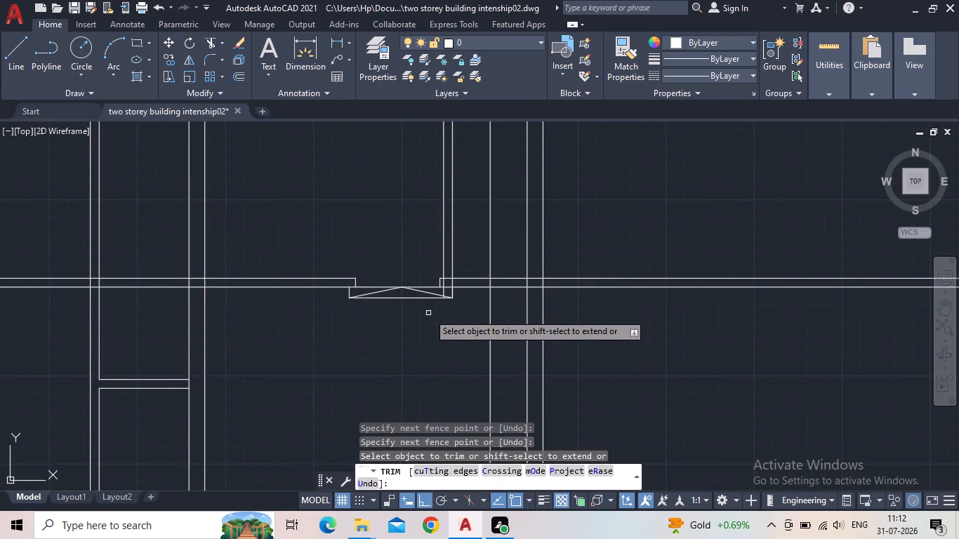
pyautogui.press('Escape')
pyautogui.scroll(4, 460, 291)
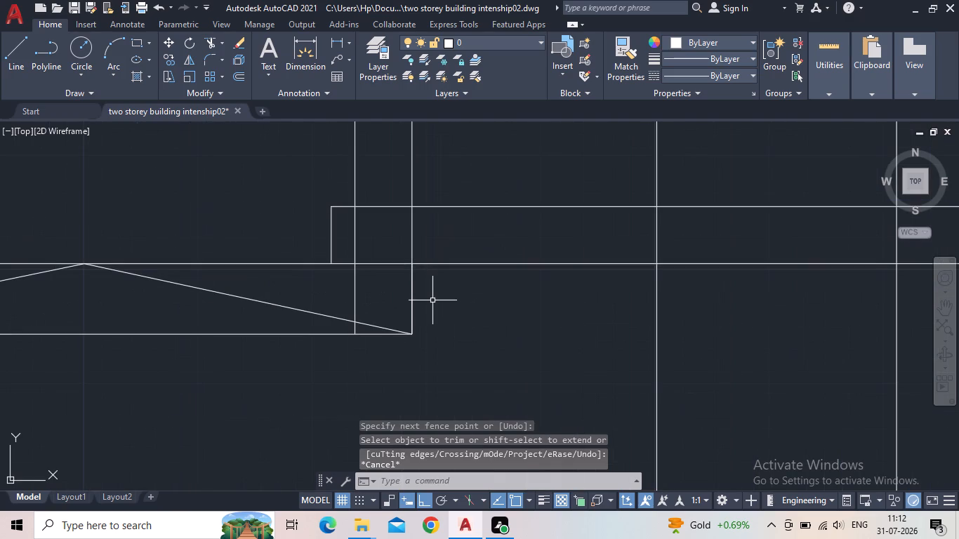
pyautogui.press('space')
pyautogui.click(432, 302)
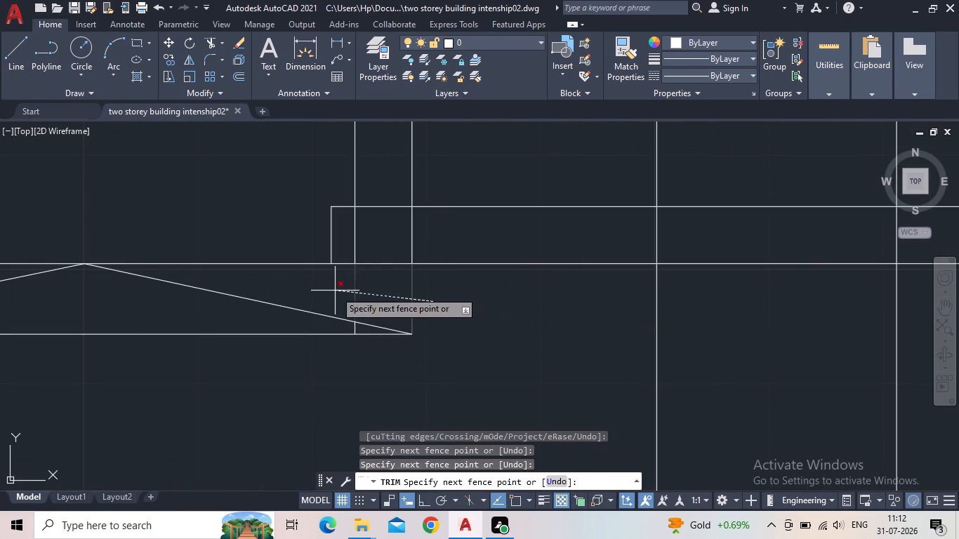
pyautogui.click(335, 291)
pyautogui.scroll(3, 340, 338)
pyautogui.click(409, 310)
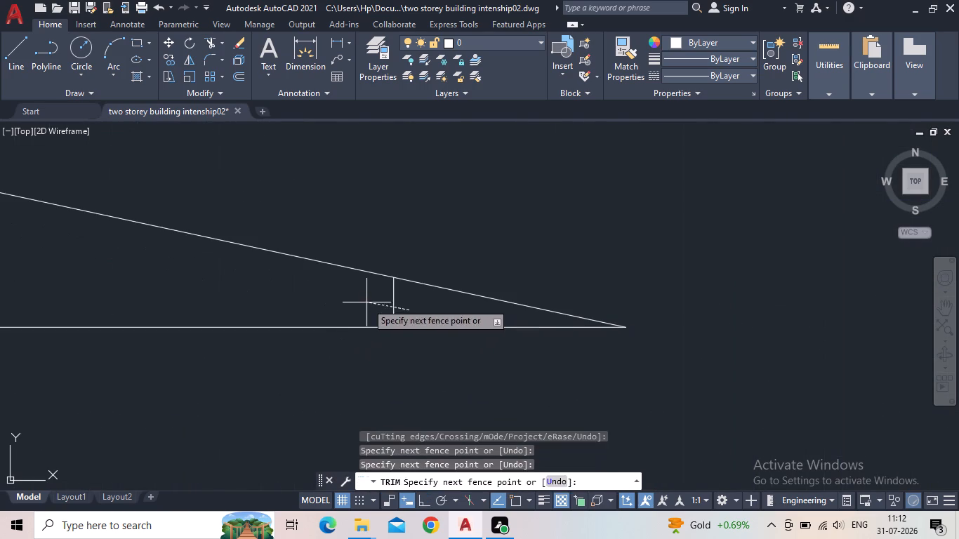
pyautogui.click(358, 301)
pyautogui.scroll(-5, 359, 302)
pyautogui.moveTo(402, 299); pyautogui.dragTo(418, 361, button='middle')
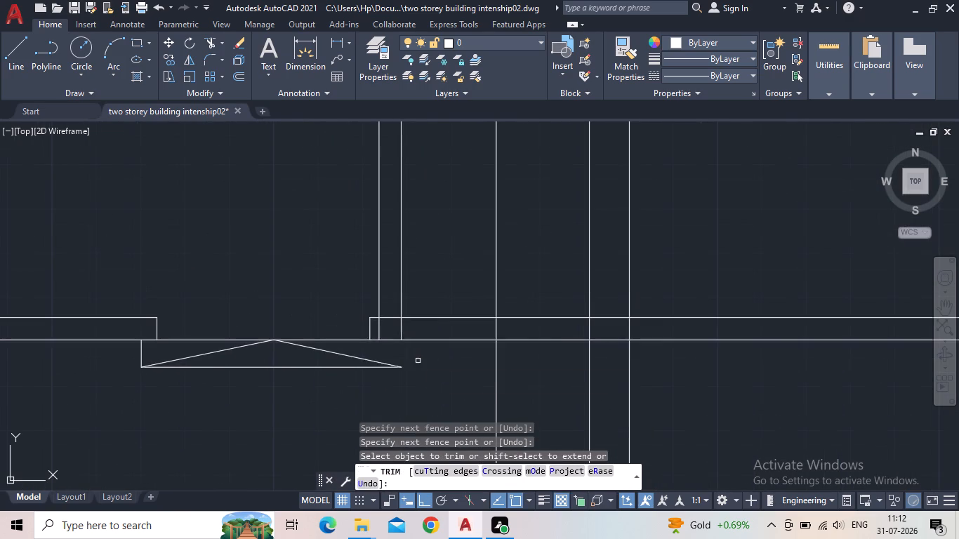
# Clean up the wall junction by trimming the vertical wall's left line inside the horizontal wall and the upper line between the vertical lines.
pyautogui.scroll(4, 351, 317)
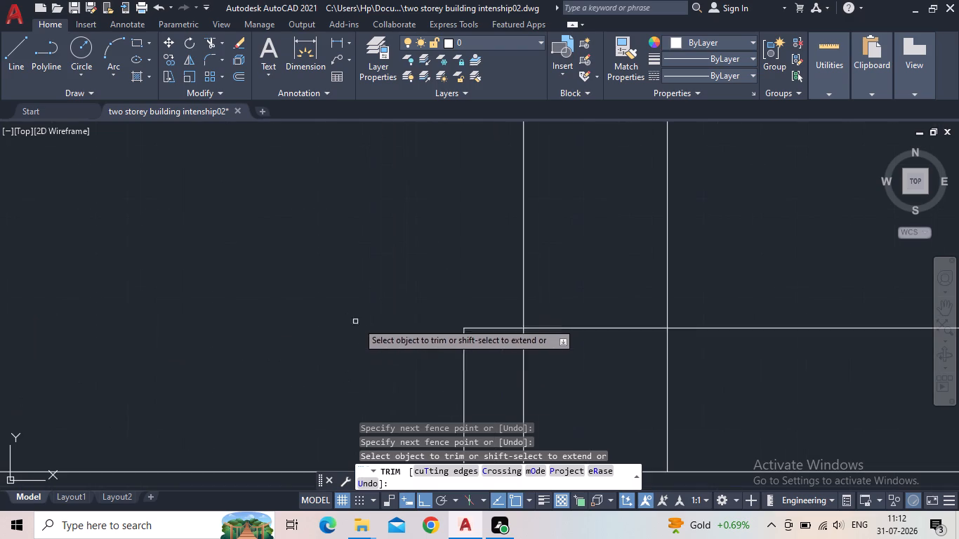
pyautogui.moveTo(554, 385); pyautogui.dragTo(535, 385)
pyautogui.moveTo(548, 384); pyautogui.dragTo(515, 385)
pyautogui.scroll(-2, 513, 382)
pyautogui.moveTo(516, 386); pyautogui.dragTo(477, 369, button='middle')
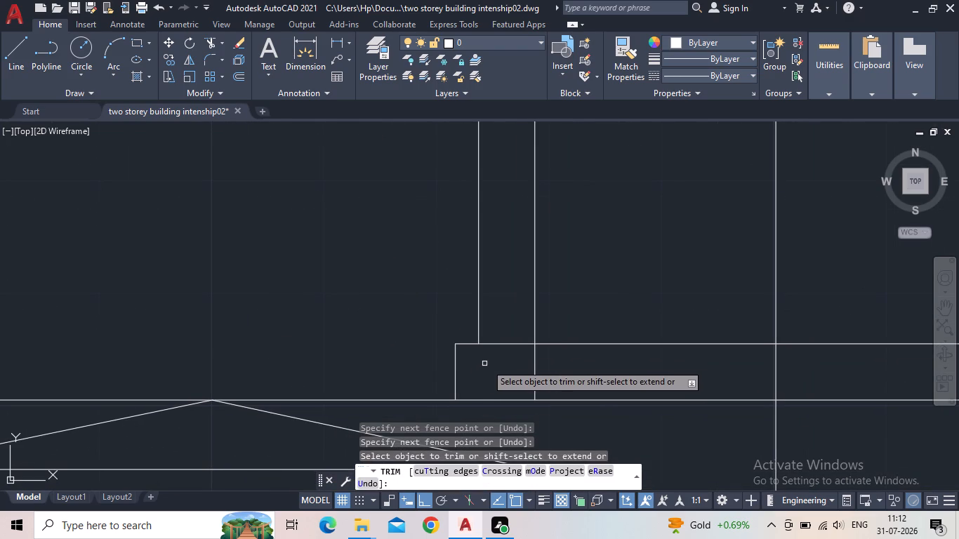
pyautogui.moveTo(514, 356); pyautogui.dragTo(508, 332)
pyautogui.click(500, 310)
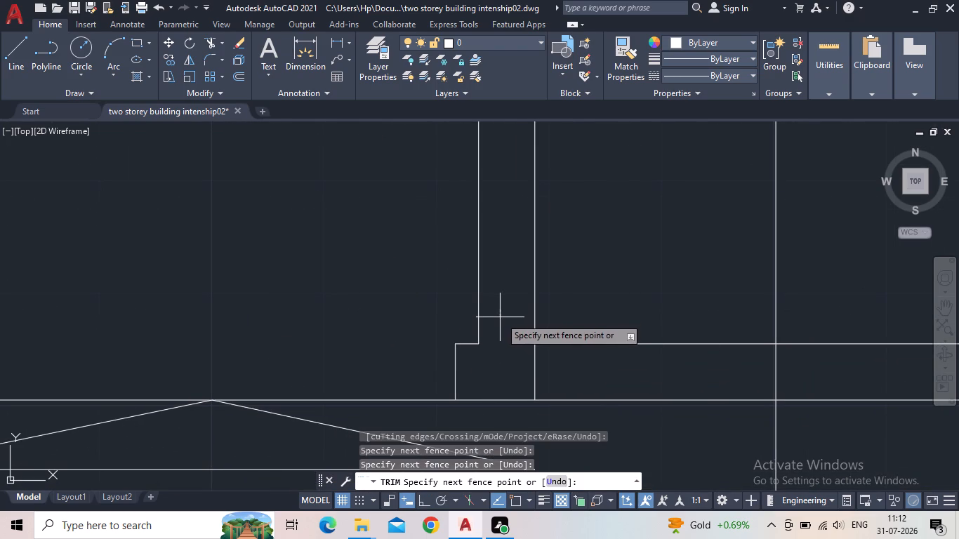
pyautogui.scroll(-2, 494, 347)
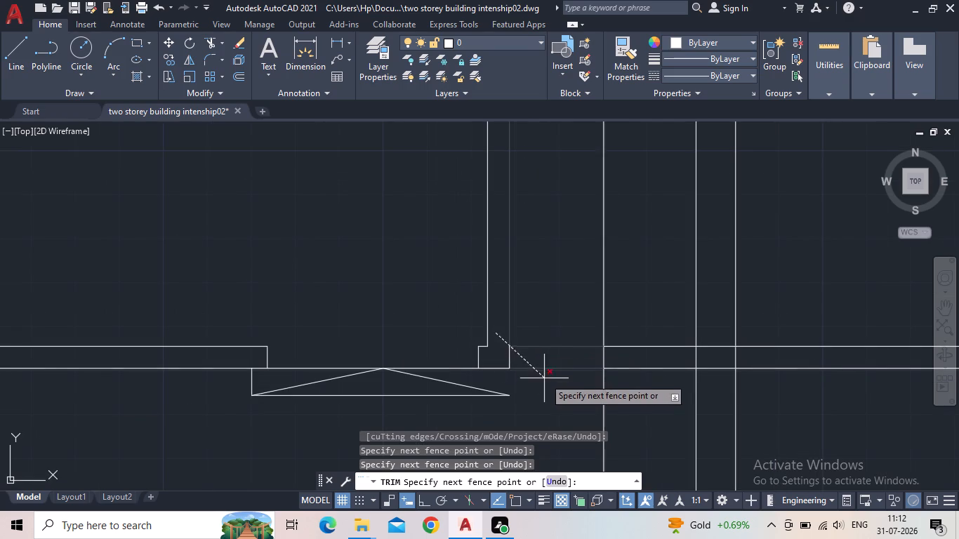
pyautogui.click(498, 341)
# Trim the single vertical line just right of the new 5" wall above the horizontal wall's upper line.
pyautogui.scroll(-1, 497, 368)
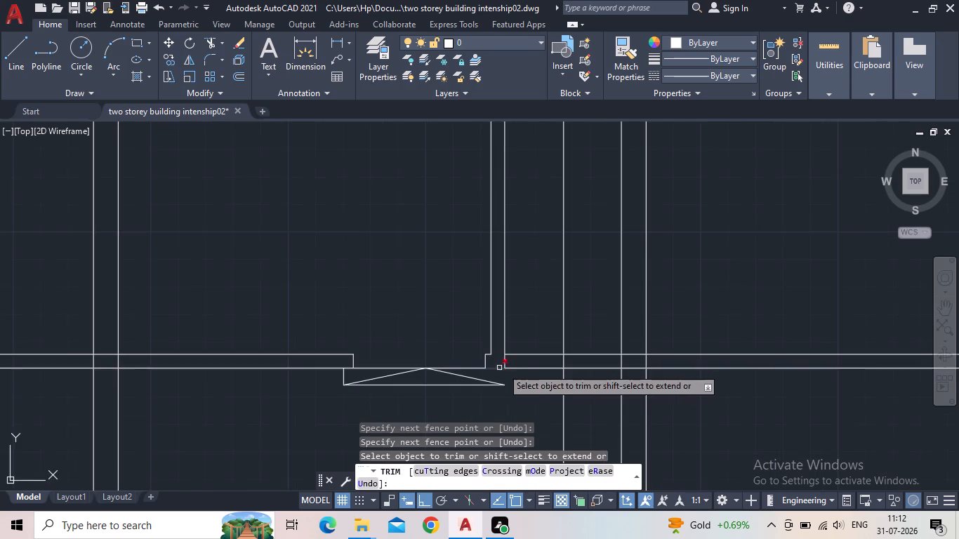
pyautogui.moveTo(536, 385); pyautogui.dragTo(476, 352, button='middle')
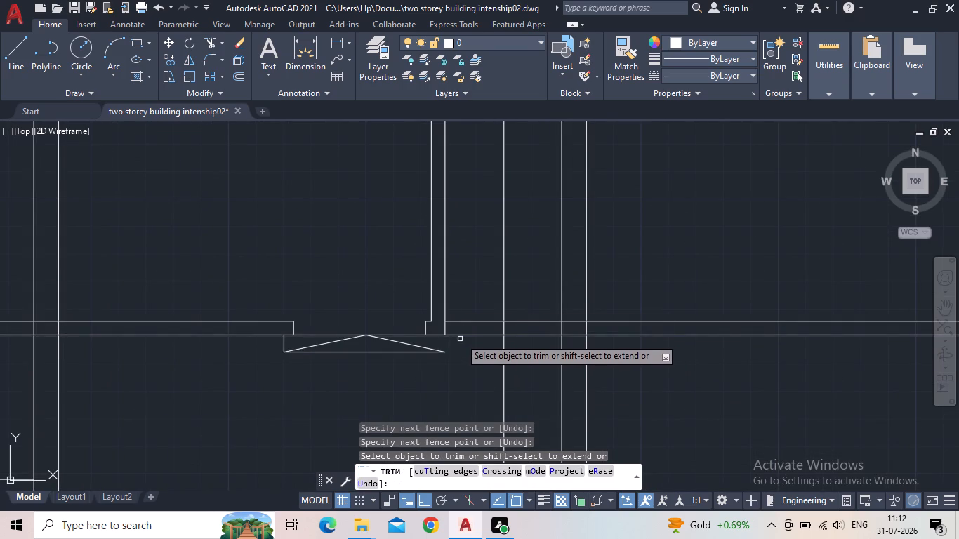
pyautogui.scroll(-3, 450, 295)
pyautogui.moveTo(392, 229); pyautogui.dragTo(336, 289, button='middle')
pyautogui.scroll(2, 395, 366)
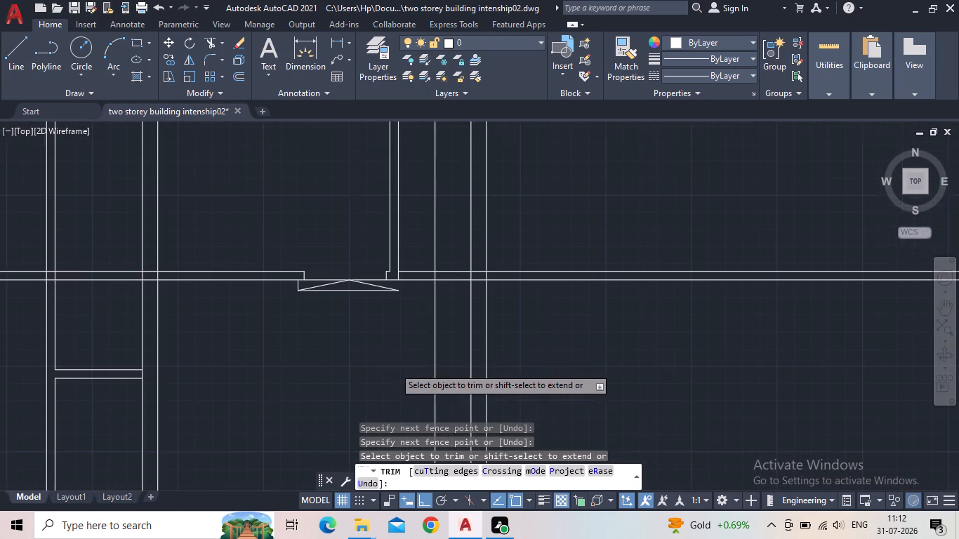
pyautogui.click(441, 241)
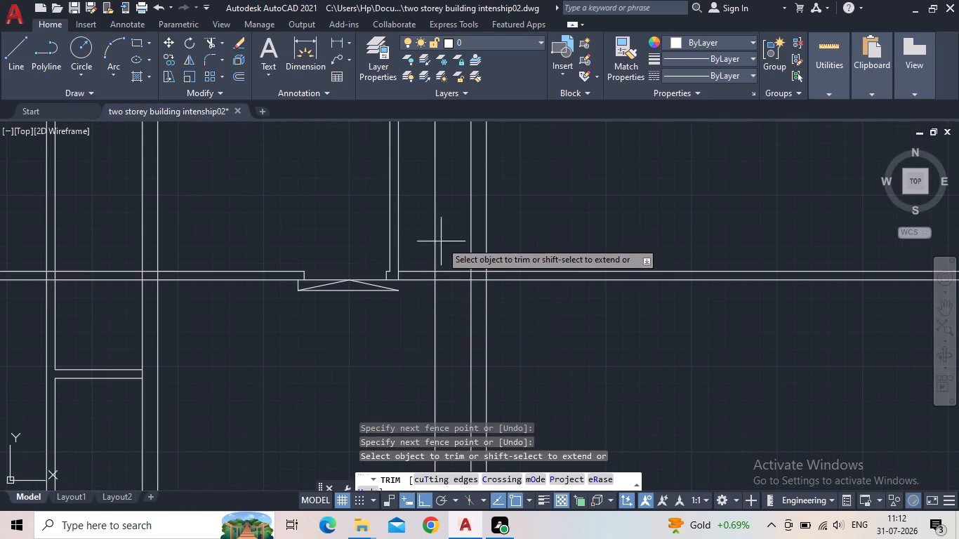
pyautogui.click(421, 239)
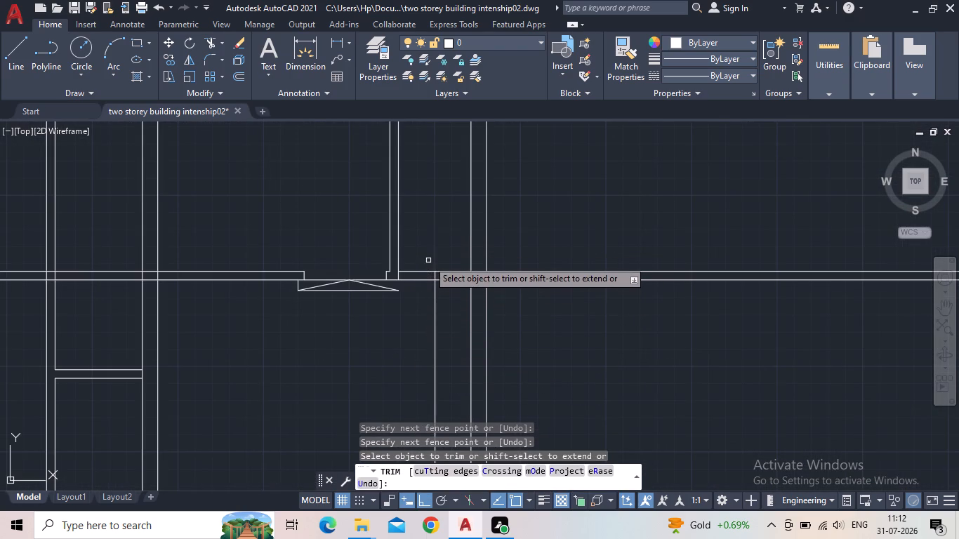
# Trim the horizontal wall's lower line between the new wall and the single vertical line, and both its lines from there to the 9" wall.
pyautogui.scroll(2, 428, 260)
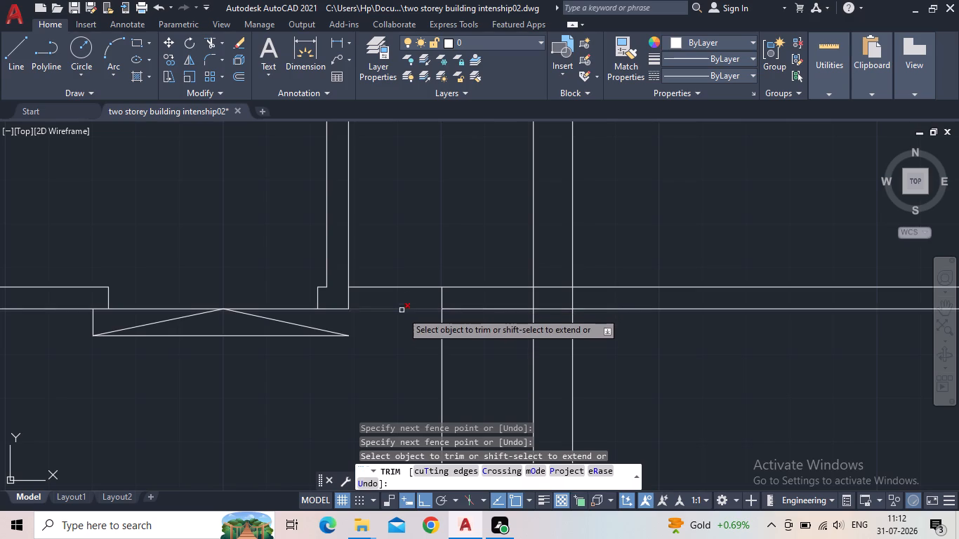
pyautogui.moveTo(409, 325); pyautogui.dragTo(405, 316)
pyautogui.click(396, 304)
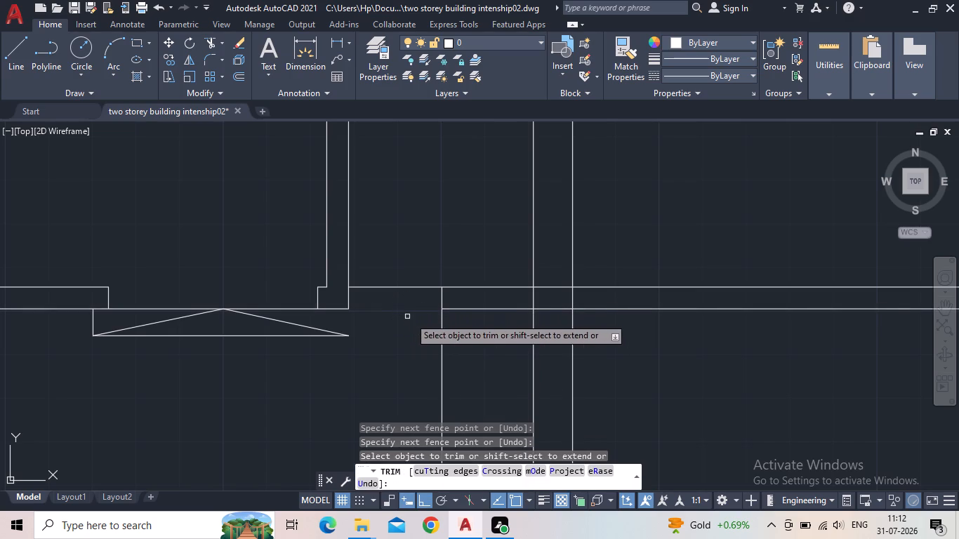
pyautogui.scroll(-1, 430, 328)
pyautogui.middleClick(421, 337)
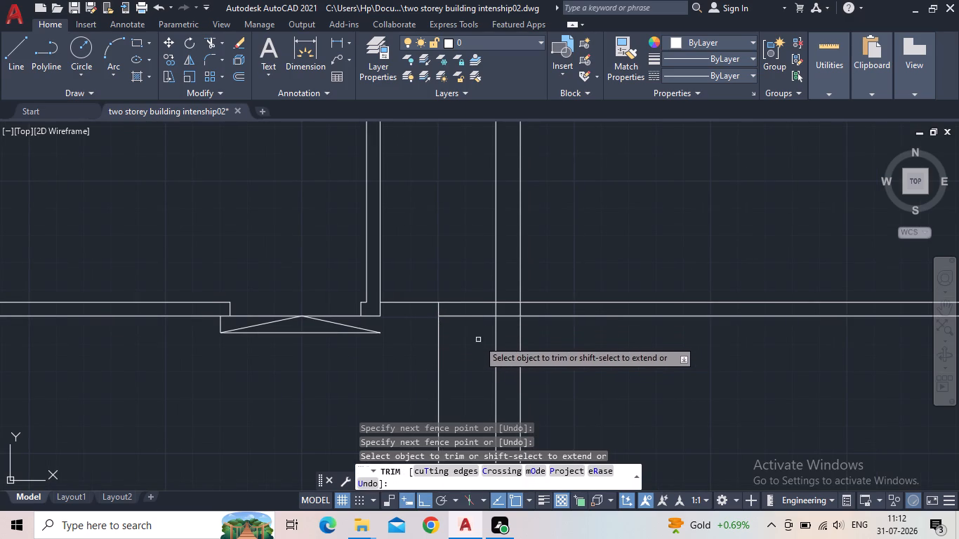
pyautogui.click(478, 339)
pyautogui.click(466, 293)
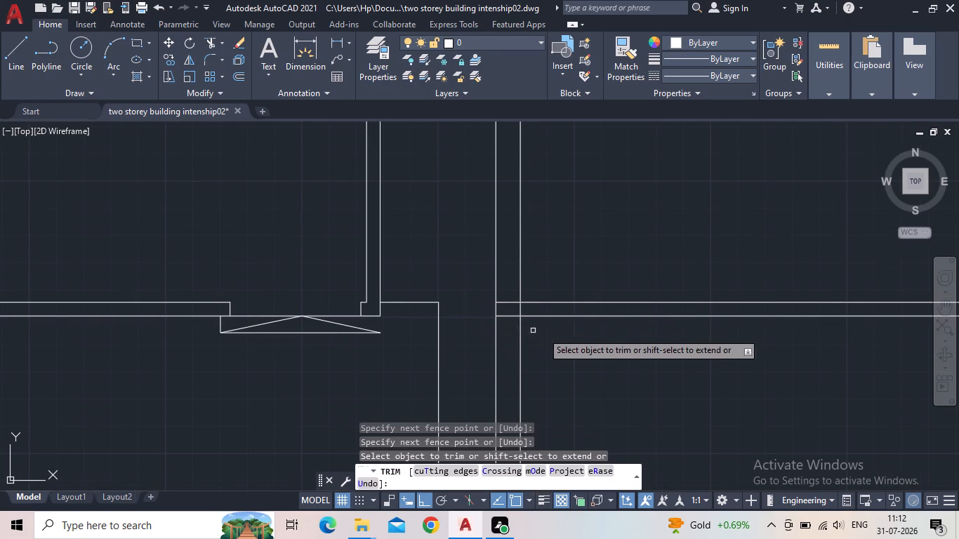
pyautogui.press('Escape')
# Delete the two leftover horizontal wall lines that run right from the vertical 9" wall.
pyautogui.moveTo(606, 347); pyautogui.dragTo(576, 314)
pyautogui.click(541, 277)
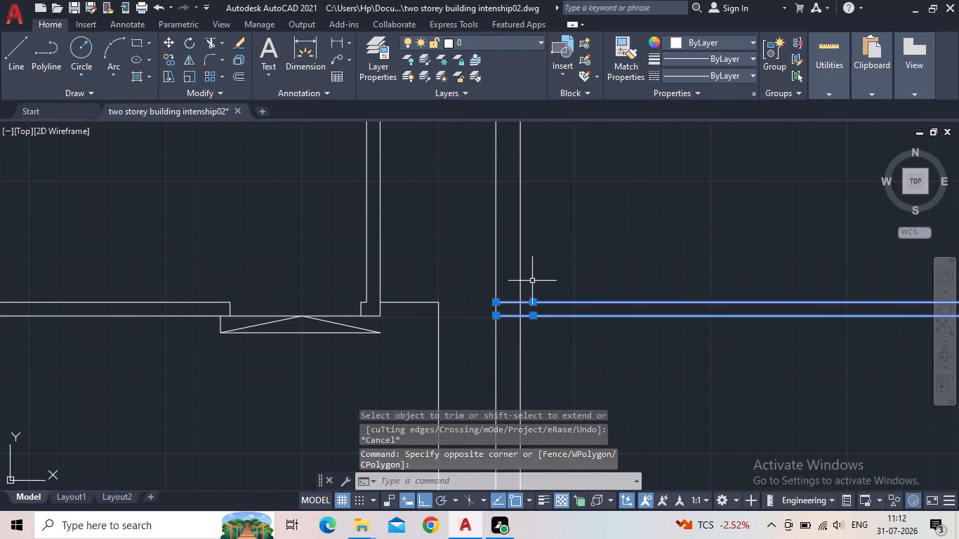
pyautogui.press('Delete')
# Trim the new vertical 5" wall's two lines where they extend above the building's topmost horizontal wall line.
pyautogui.scroll(-1, 496, 336)
pyautogui.moveTo(459, 361); pyautogui.dragTo(451, 279, button='middle')
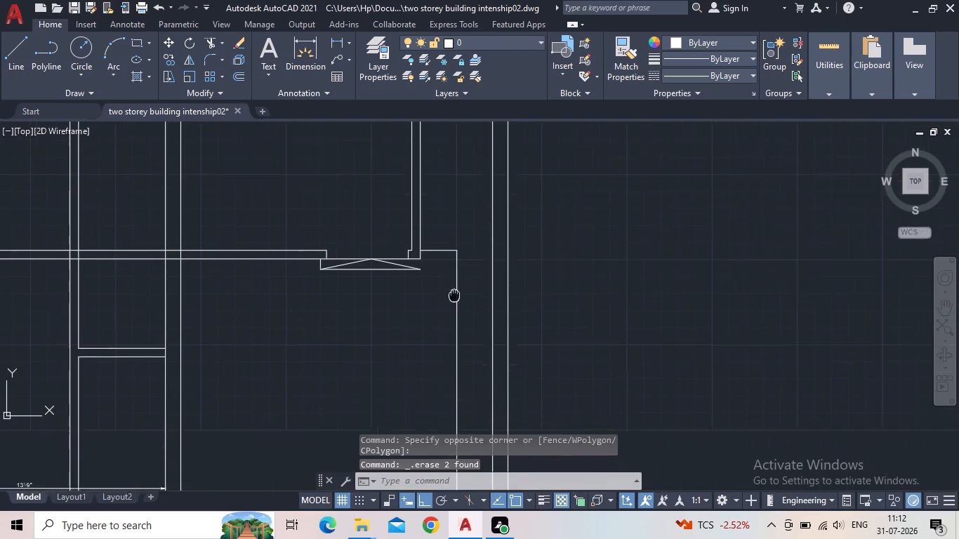
pyautogui.scroll(-1, 450, 277)
pyautogui.moveTo(412, 319); pyautogui.dragTo(418, 305, button='middle')
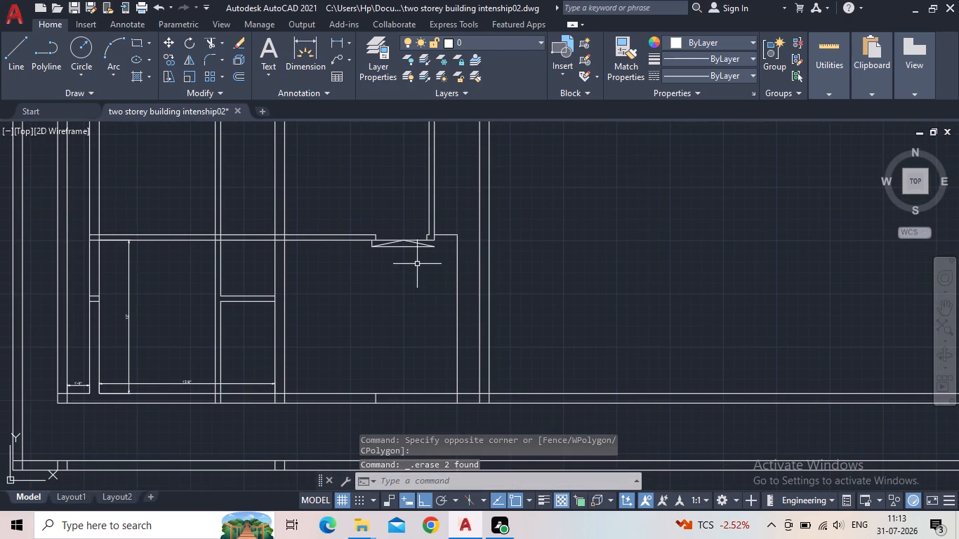
pyautogui.moveTo(410, 331); pyautogui.dragTo(413, 318, button='middle')
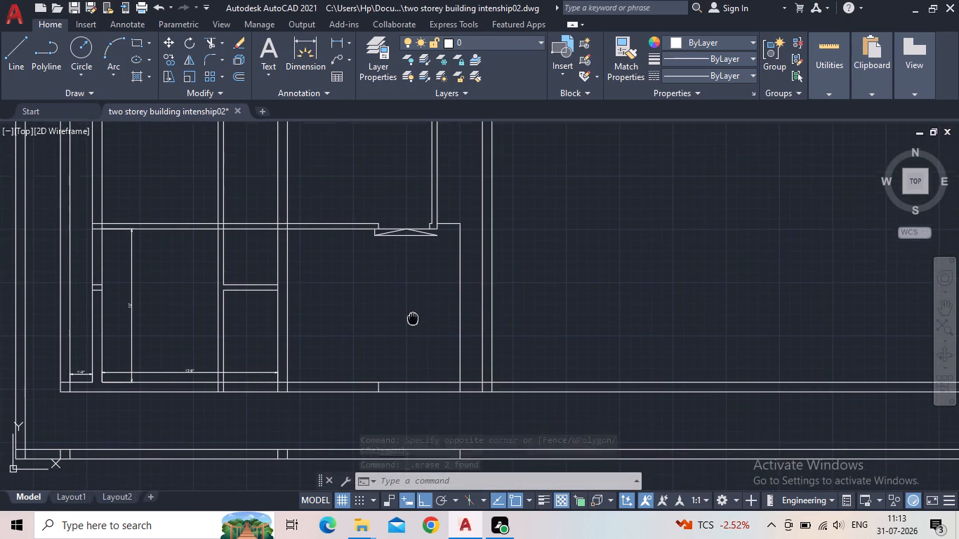
pyautogui.moveTo(413, 318); pyautogui.dragTo(413, 313, button='middle')
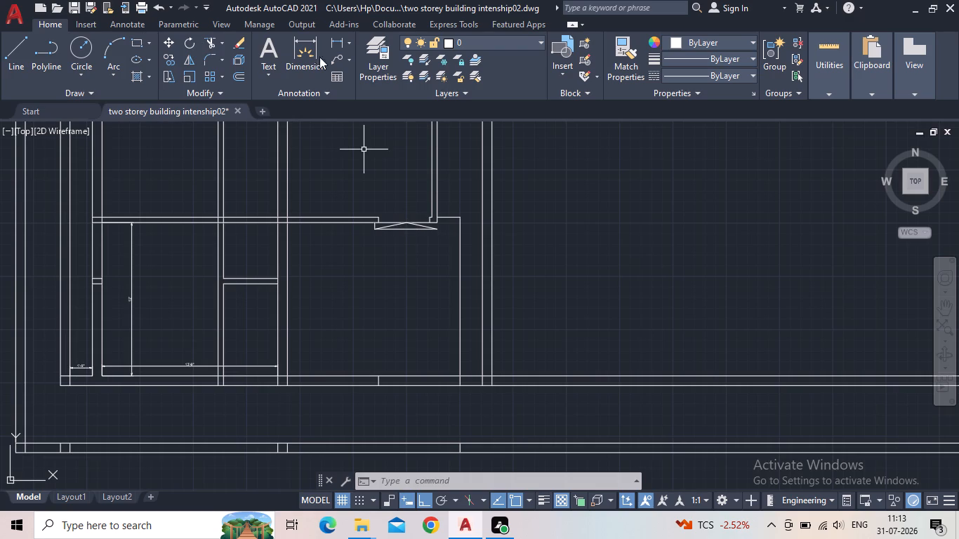
pyautogui.moveTo(442, 277); pyautogui.dragTo(414, 438, button='middle')
pyautogui.scroll(-1, 412, 366)
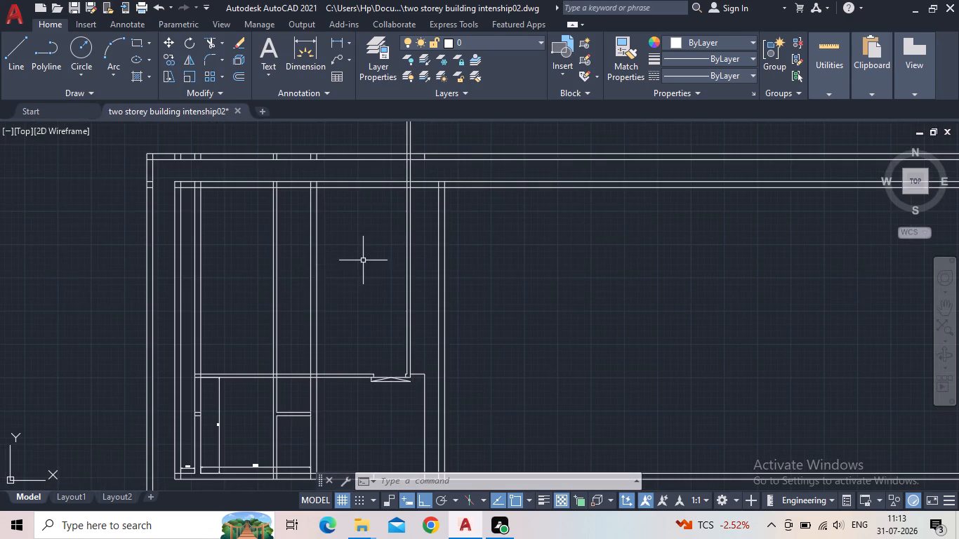
pyautogui.moveTo(365, 270); pyautogui.dragTo(355, 385, button='middle')
pyautogui.press('t')
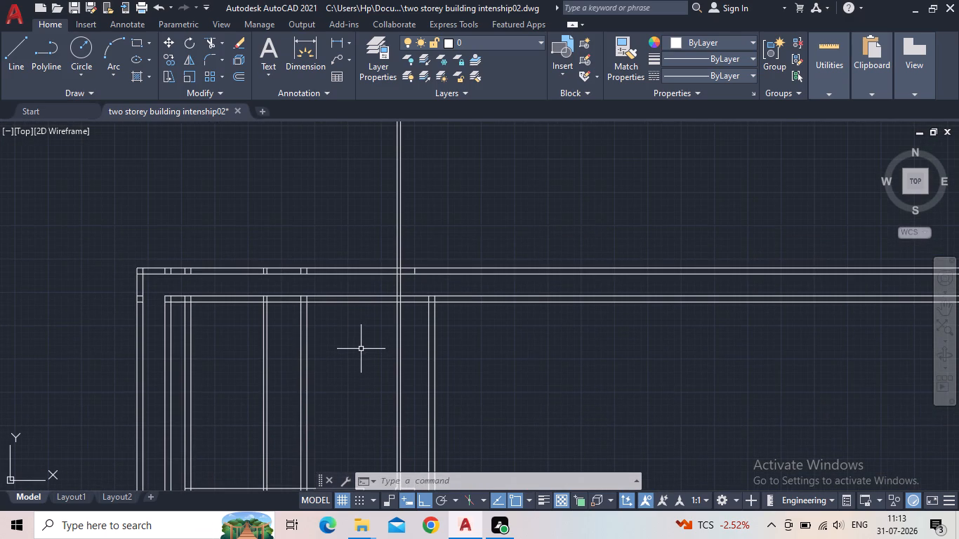
pyautogui.press('r')
pyautogui.press('Return')
pyautogui.moveTo(430, 206); pyautogui.dragTo(395, 205)
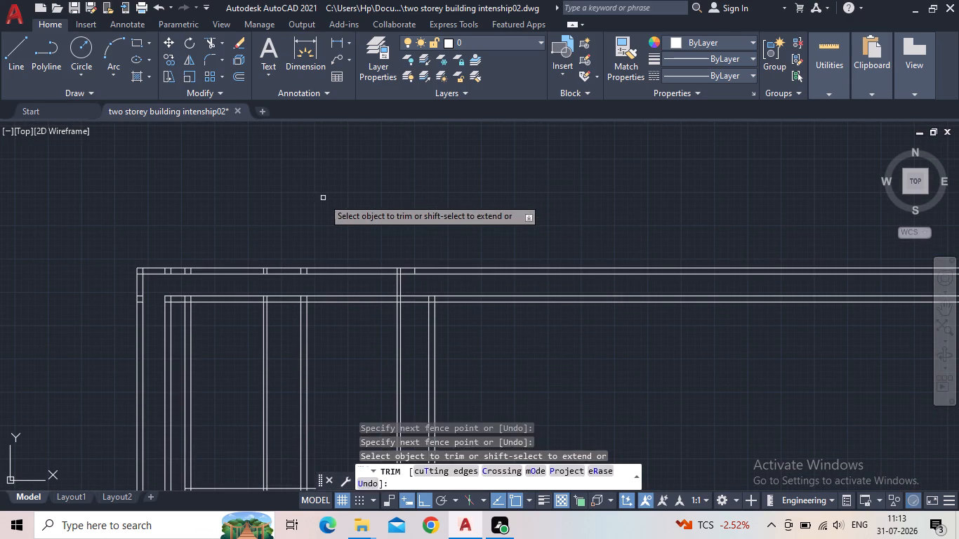
pyautogui.click(323, 198)
pyautogui.click(350, 205)
pyautogui.scroll(2, 413, 283)
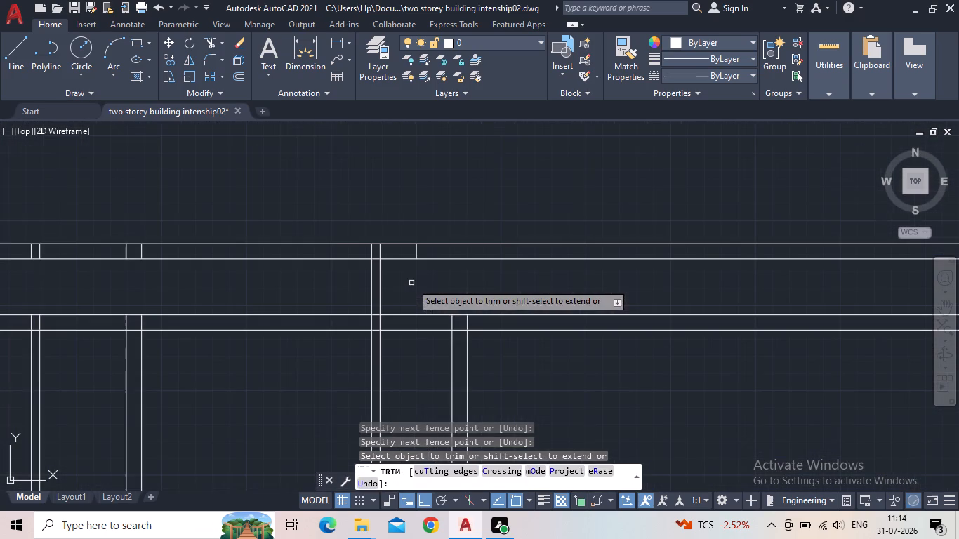
pyautogui.moveTo(398, 281); pyautogui.dragTo(381, 279)
pyautogui.click(432, 293)
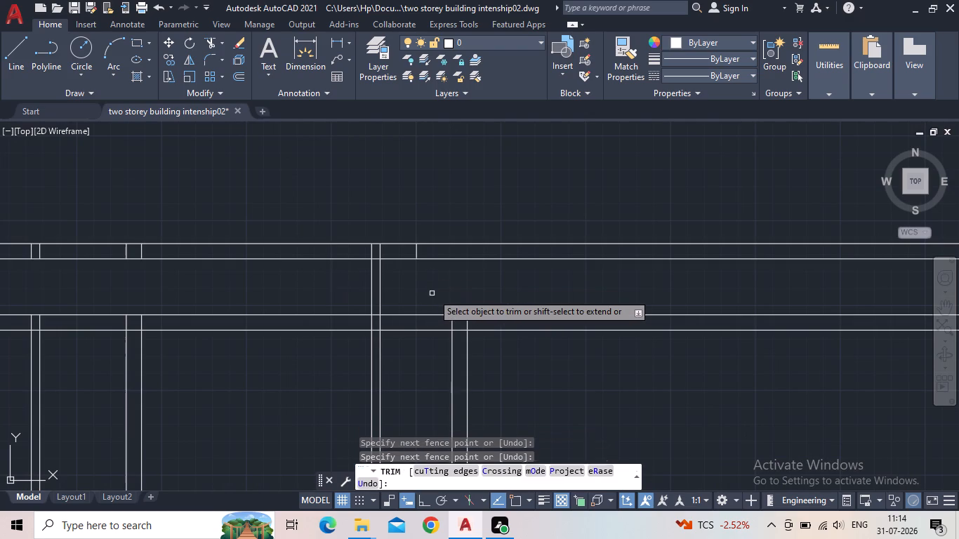
pyautogui.press('Escape')
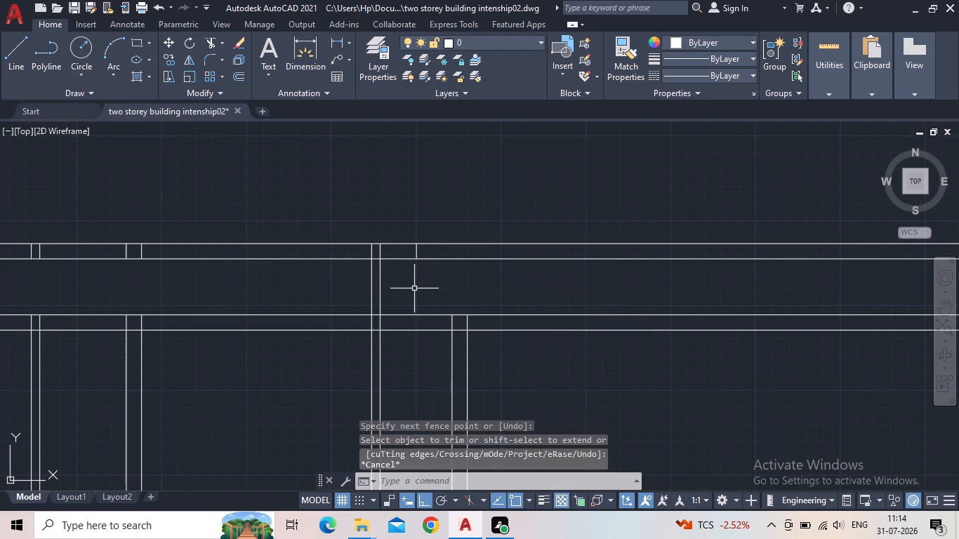
# Measure the horizontal distance from the new 5" wall's left line to the left 9" wall's inner line along the partition, using a linear dimension.
pyautogui.scroll(-2, 406, 296)
pyautogui.moveTo(412, 277); pyautogui.dragTo(395, 175, button='middle')
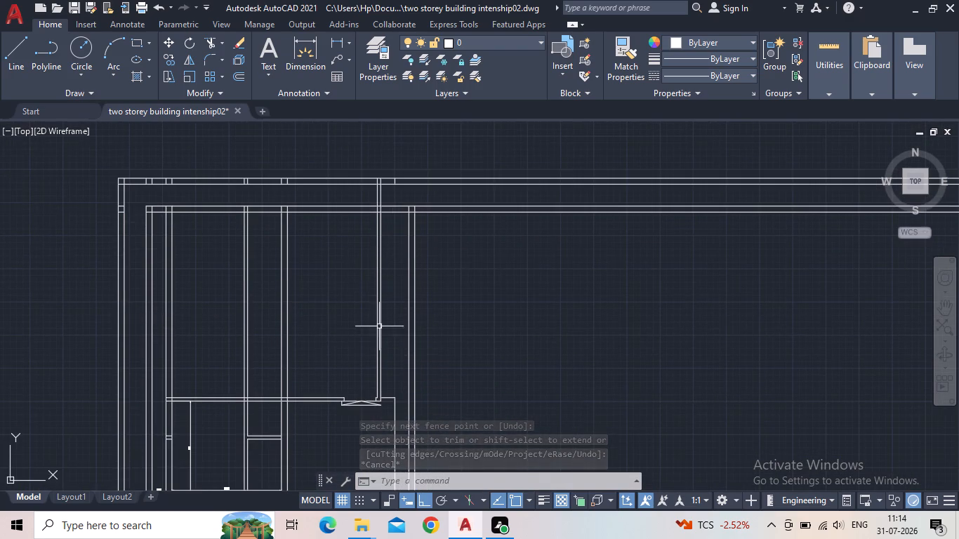
pyautogui.moveTo(379, 355); pyautogui.dragTo(379, 293, button='middle')
pyautogui.scroll(1, 344, 302)
pyautogui.moveTo(351, 310); pyautogui.dragTo(382, 291, button='middle')
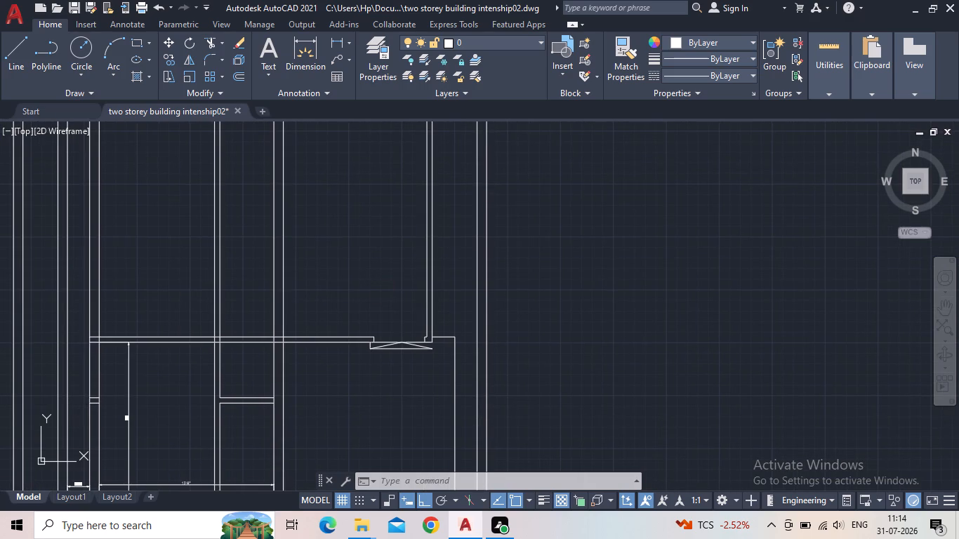
pyautogui.scroll(-1, 370, 280)
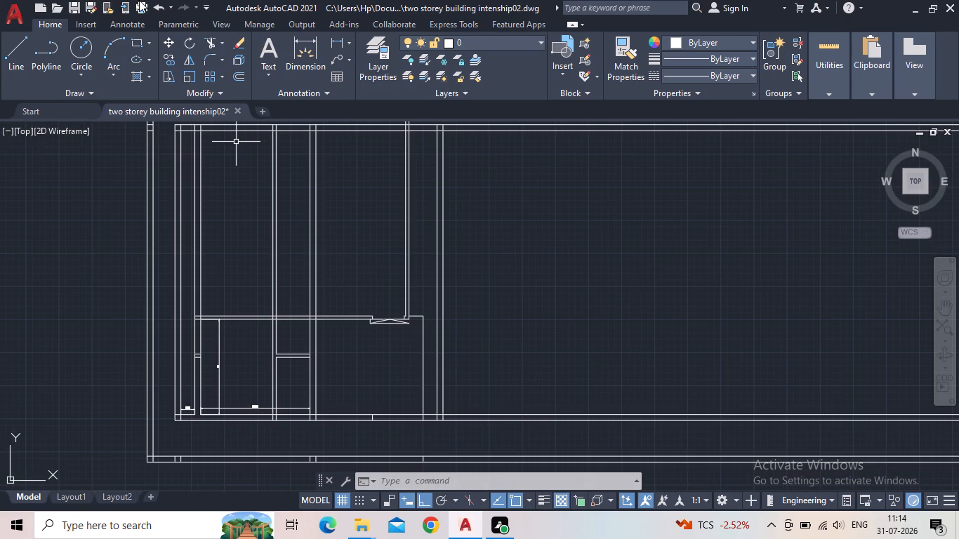
pyautogui.click(335, 41)
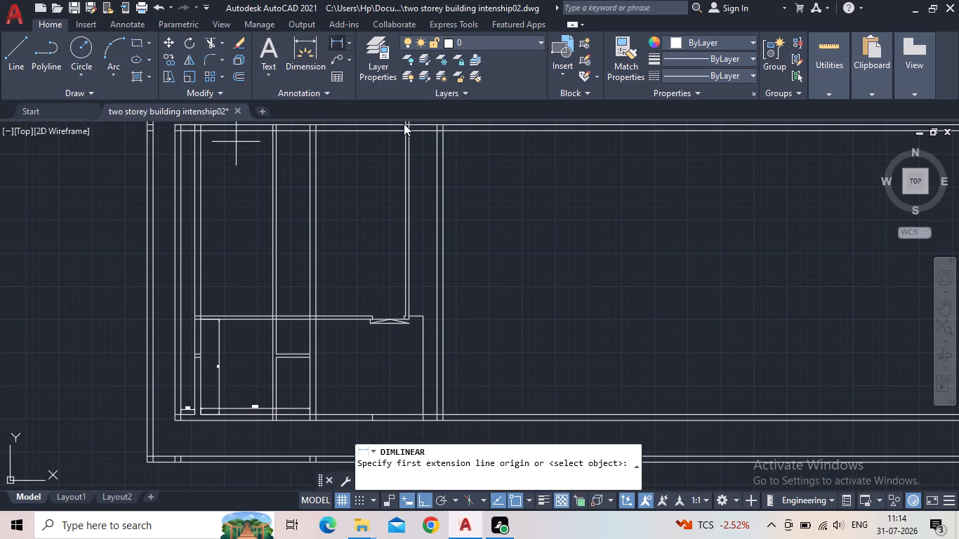
pyautogui.scroll(3, 391, 312)
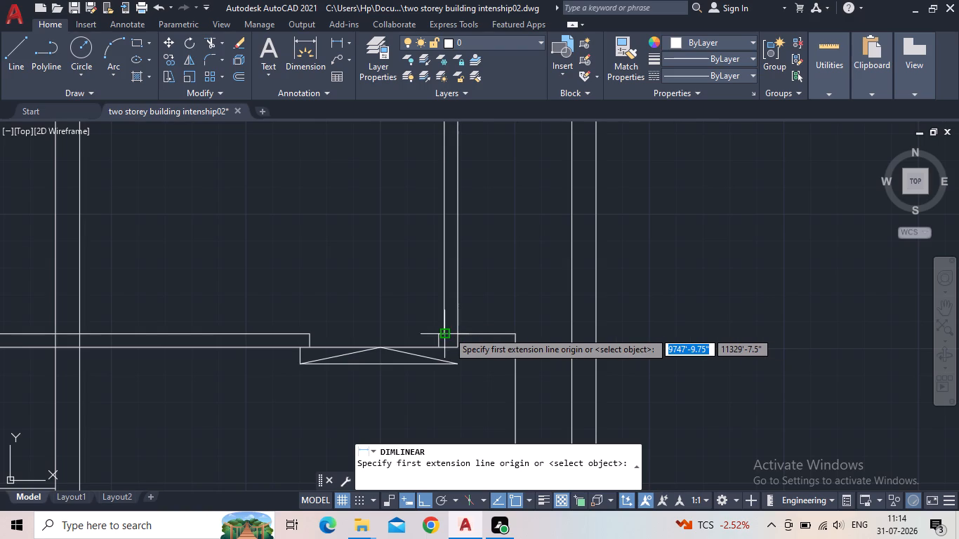
pyautogui.click(445, 333)
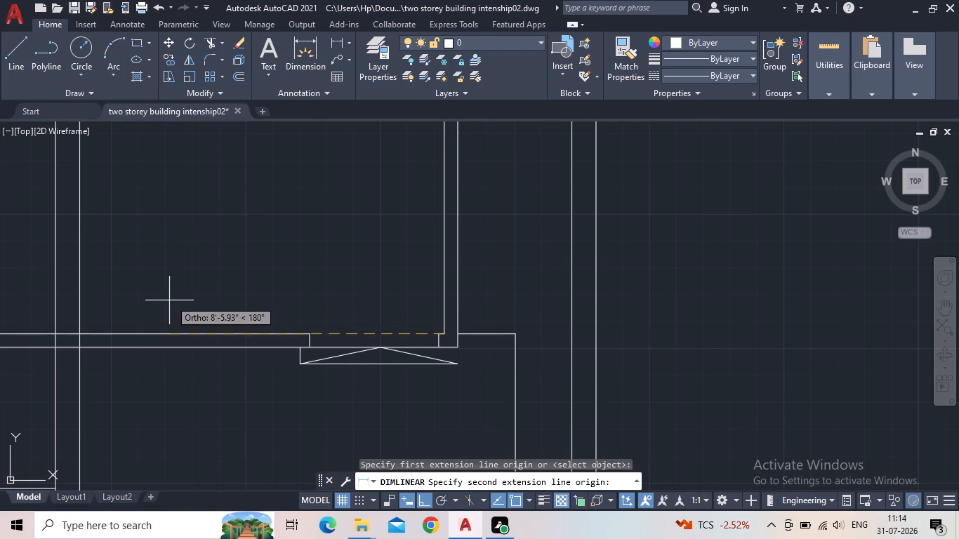
pyautogui.moveTo(170, 307); pyautogui.dragTo(386, 258, button='middle')
pyautogui.scroll(-3, 412, 263)
pyautogui.scroll(3, 282, 273)
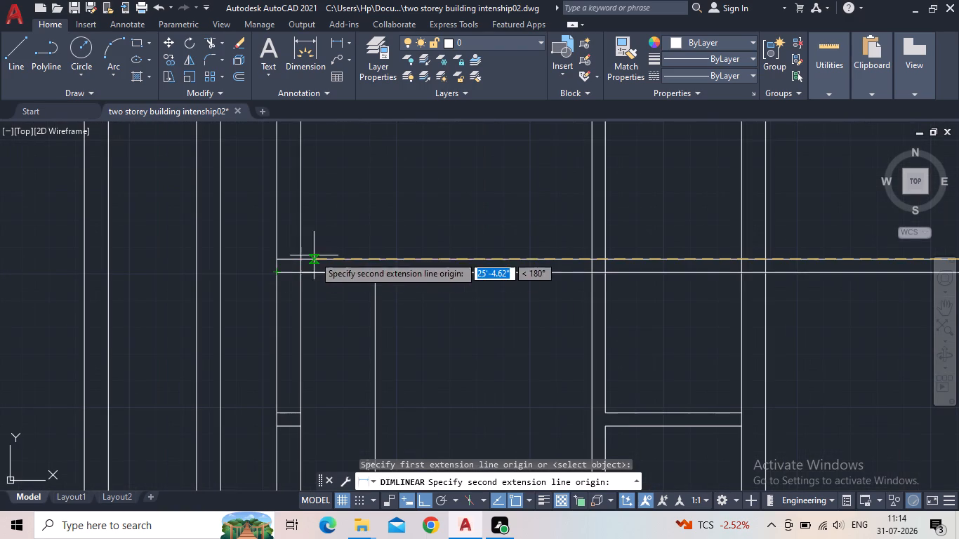
pyautogui.click(303, 258)
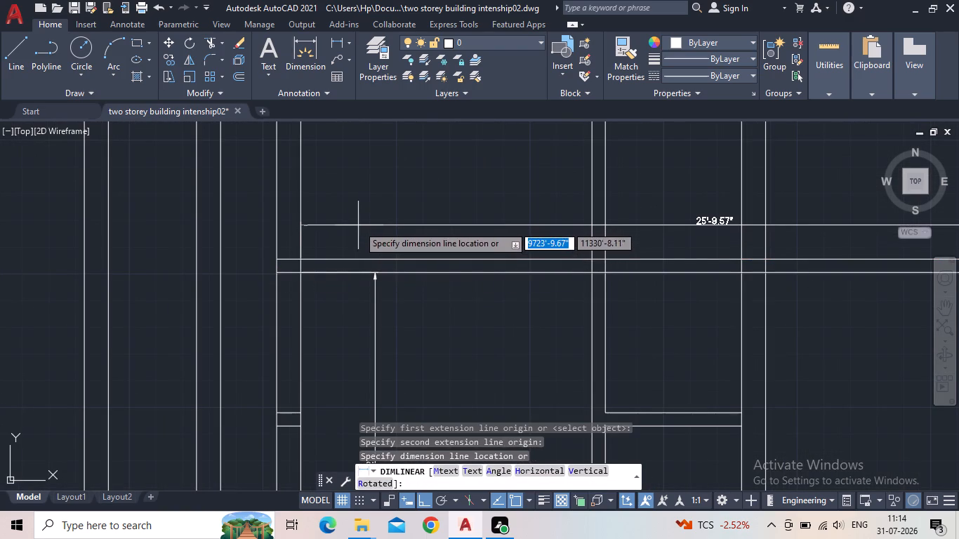
pyautogui.press('Escape')
# Offset the left line of the new vertical 5" wall 21'9" to the left.
pyautogui.scroll(-4, 405, 240)
pyautogui.moveTo(420, 202); pyautogui.dragTo(244, 312, button='middle')
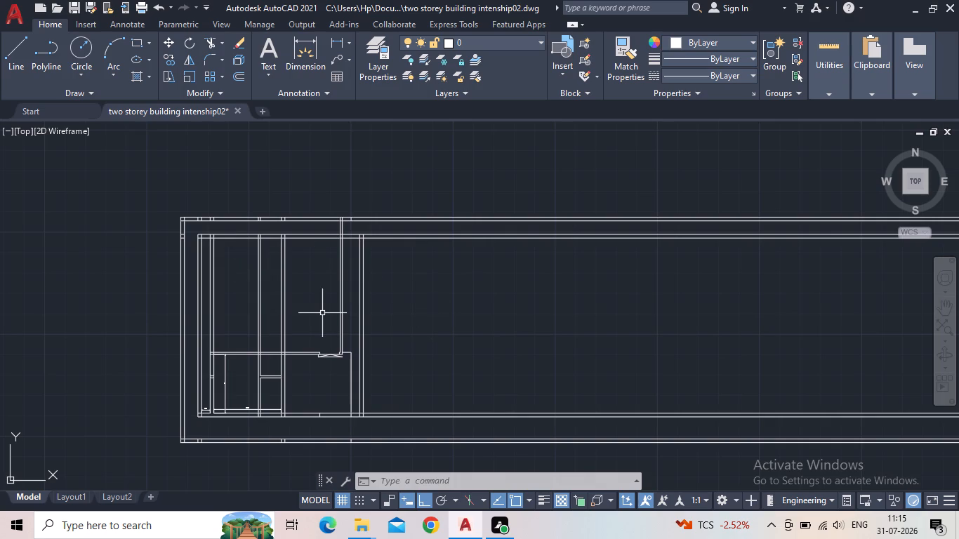
pyautogui.scroll(2, 322, 313)
pyautogui.press('o')
pyautogui.press('Return')
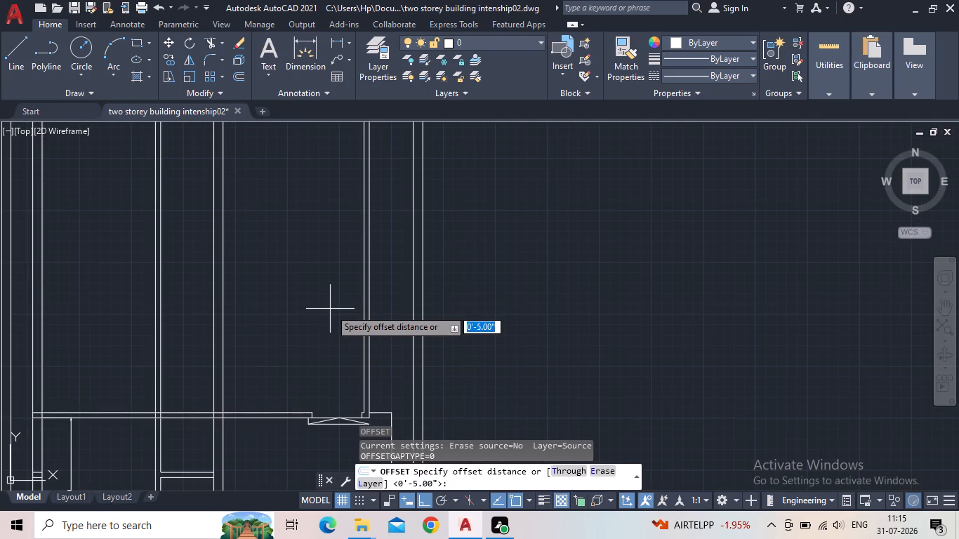
pyautogui.write('21')
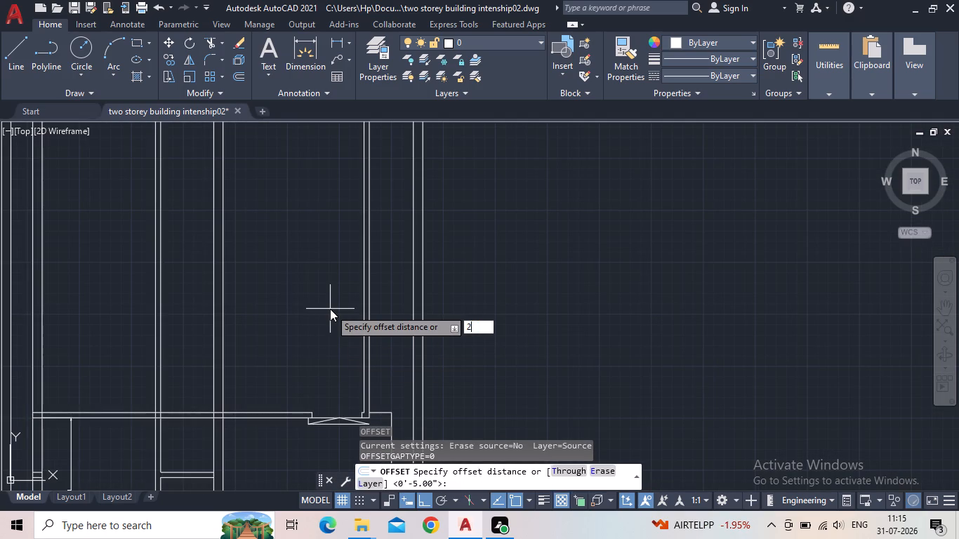
pyautogui.press("'")
pyautogui.press('9')
pyautogui.hotkey('shift', '"')
pyautogui.press('Return')
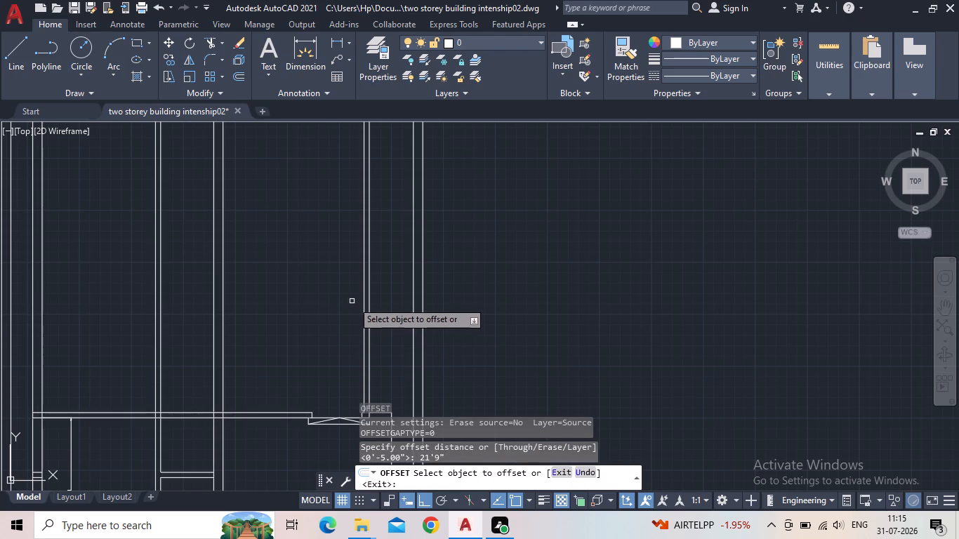
pyautogui.click(365, 307)
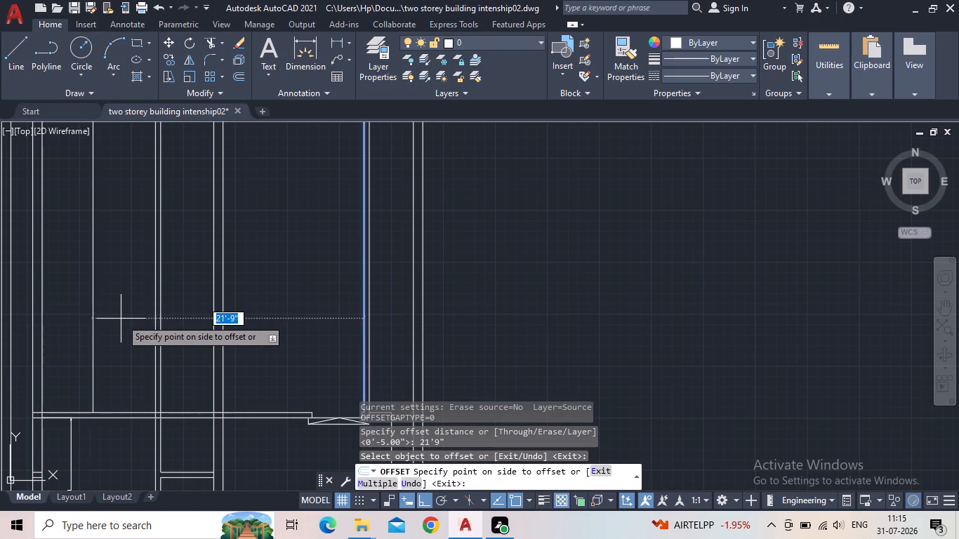
pyautogui.click(121, 319)
pyautogui.scroll(-1, 114, 339)
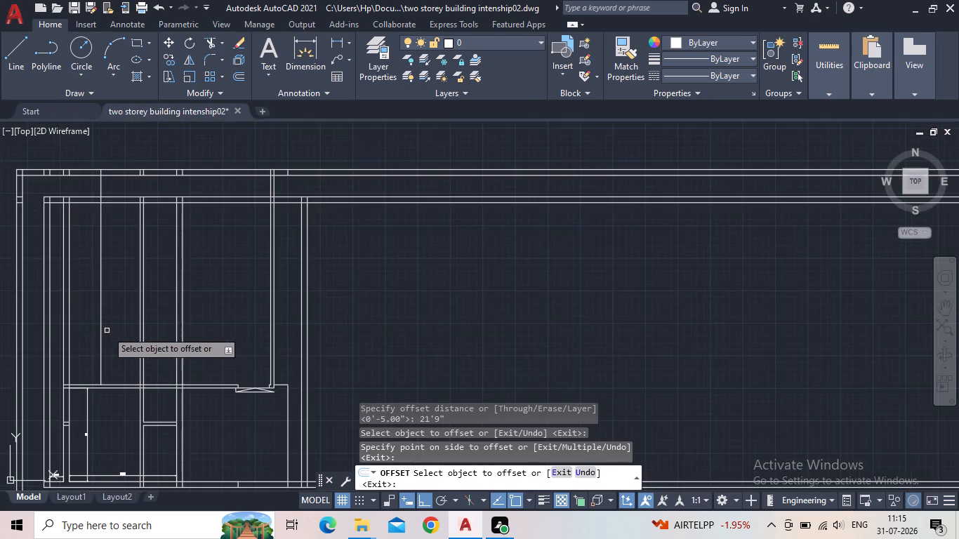
pyautogui.moveTo(109, 341); pyautogui.dragTo(180, 425, button='middle')
pyautogui.press('Escape')
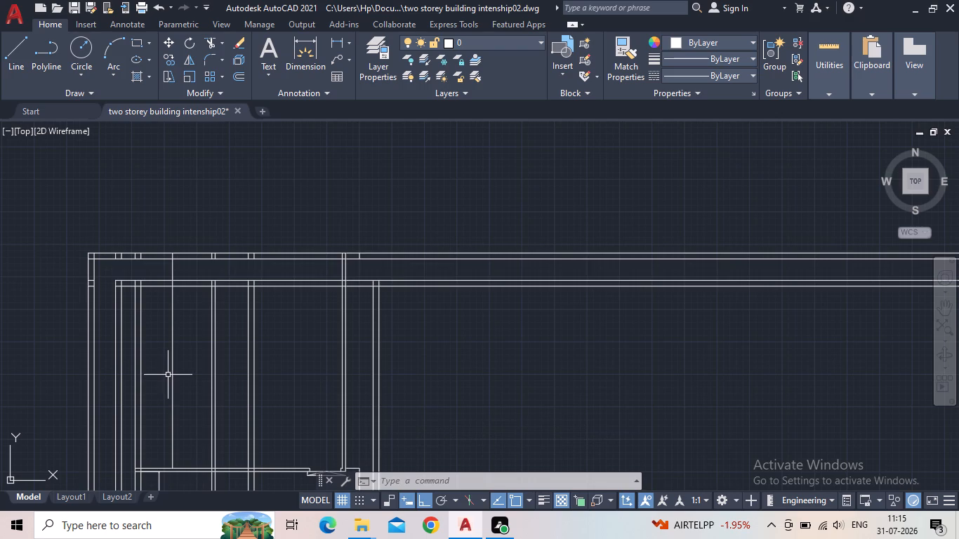
# Trim the three vertical walls' lines between the inner horizontal wall and the top wall of the small rooms, leaving the new offset line.
pyautogui.scroll(1, 166, 400)
pyautogui.moveTo(160, 398); pyautogui.dragTo(171, 313, button='middle')
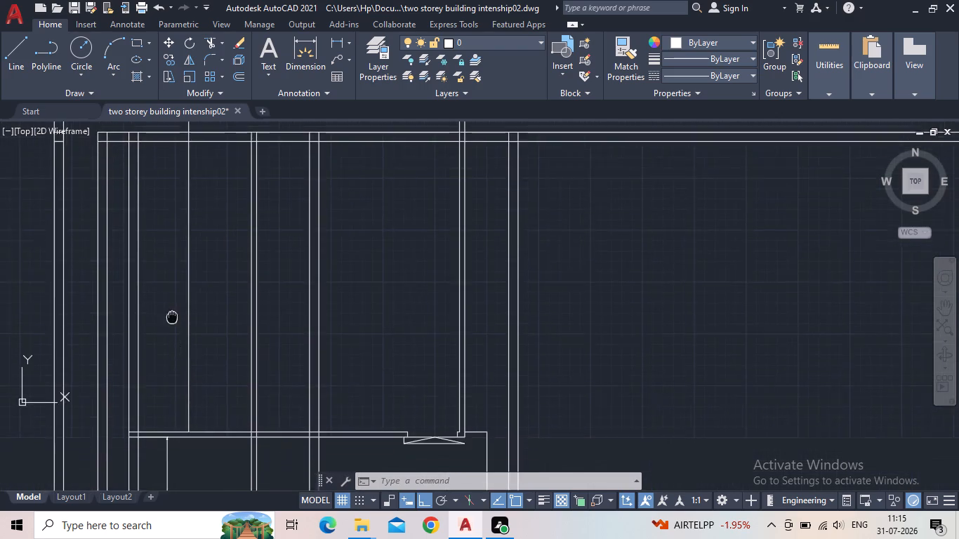
pyautogui.moveTo(171, 313); pyautogui.dragTo(168, 305, button='middle')
pyautogui.scroll(-1, 161, 298)
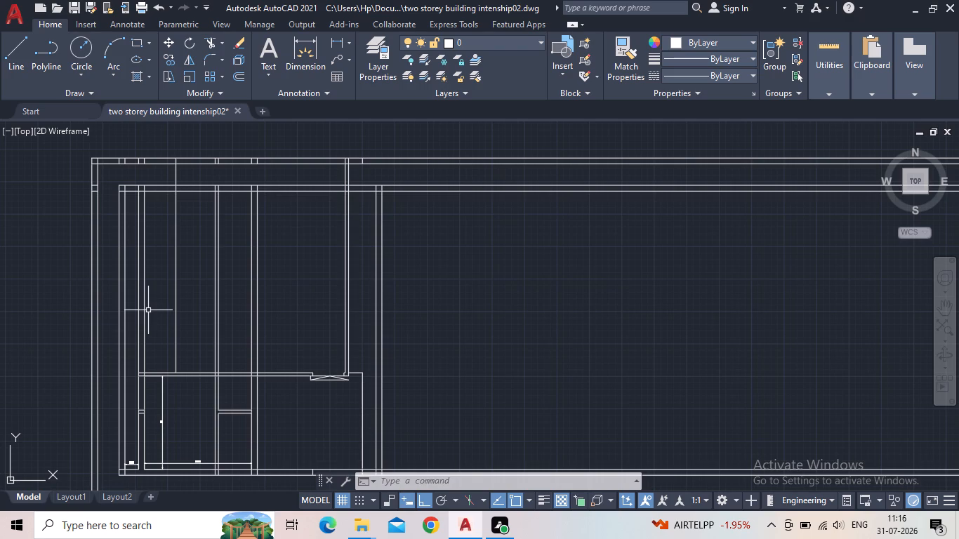
pyautogui.moveTo(159, 300); pyautogui.dragTo(246, 406, button='middle')
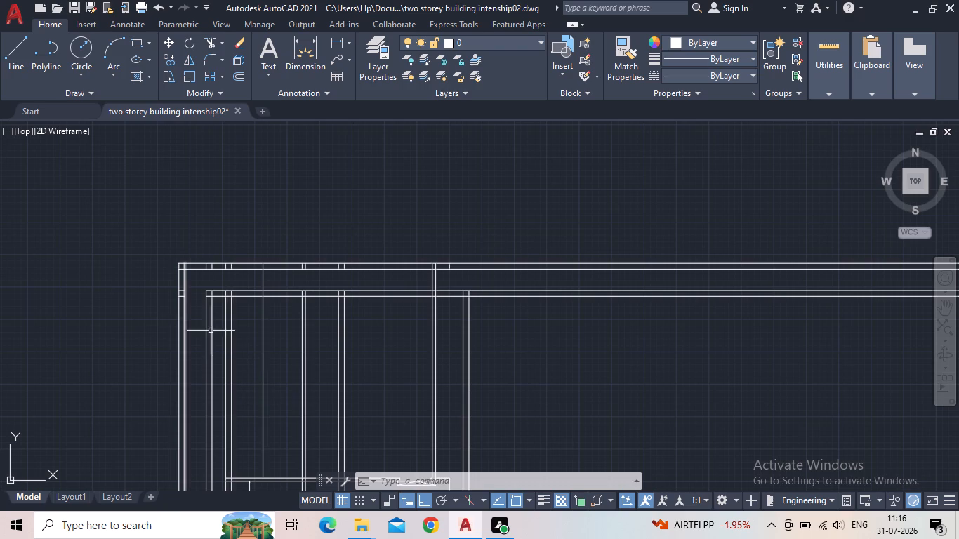
pyautogui.scroll(1, 267, 329)
pyautogui.scroll(-2, 225, 328)
pyautogui.moveTo(227, 347); pyautogui.dragTo(226, 336, button='middle')
pyautogui.press('t')
pyautogui.press('r')
pyautogui.press('Return')
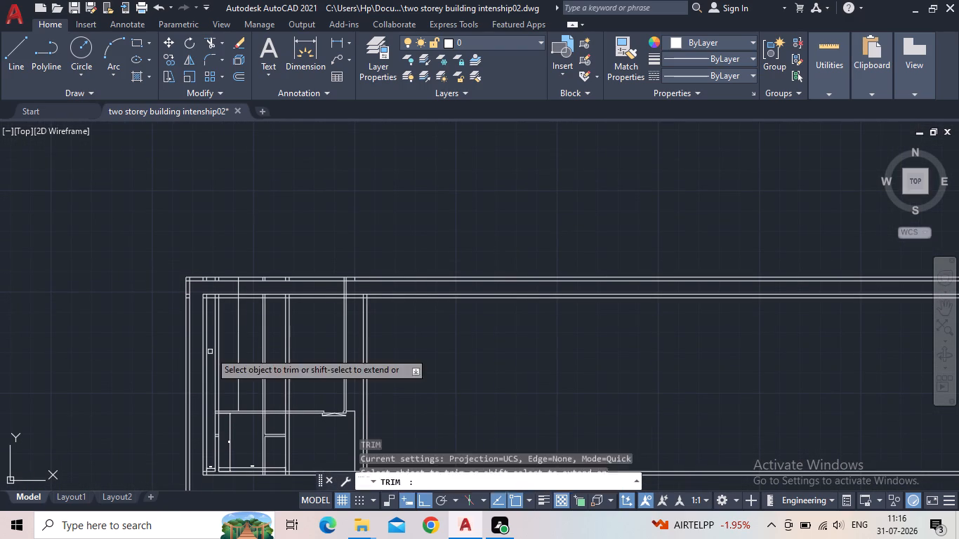
pyautogui.click(228, 350)
pyautogui.click(213, 345)
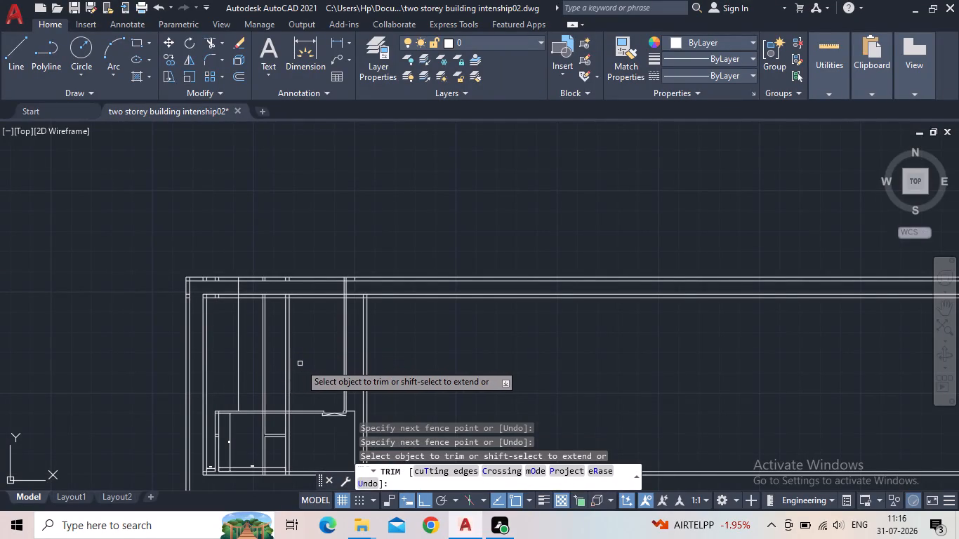
pyautogui.click(300, 364)
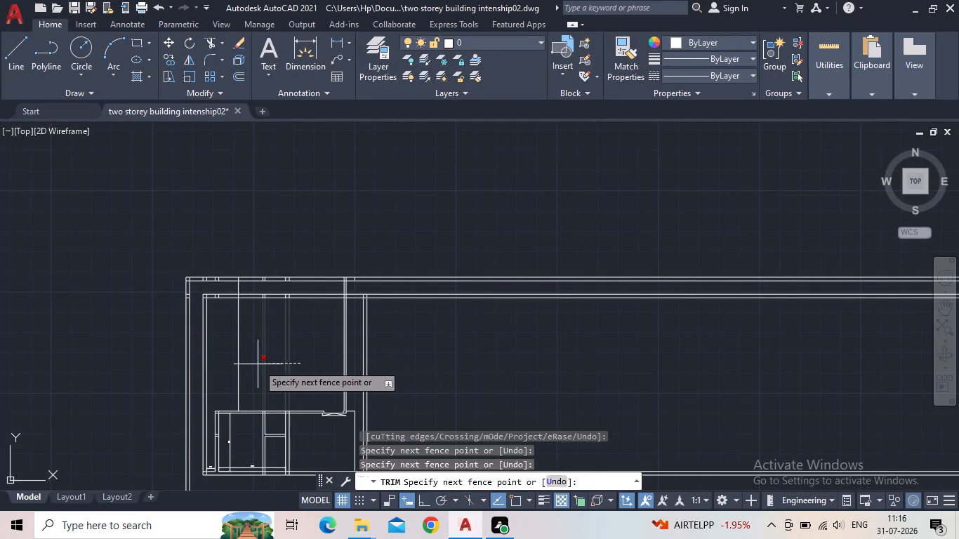
pyautogui.click(258, 364)
pyautogui.press('Escape')
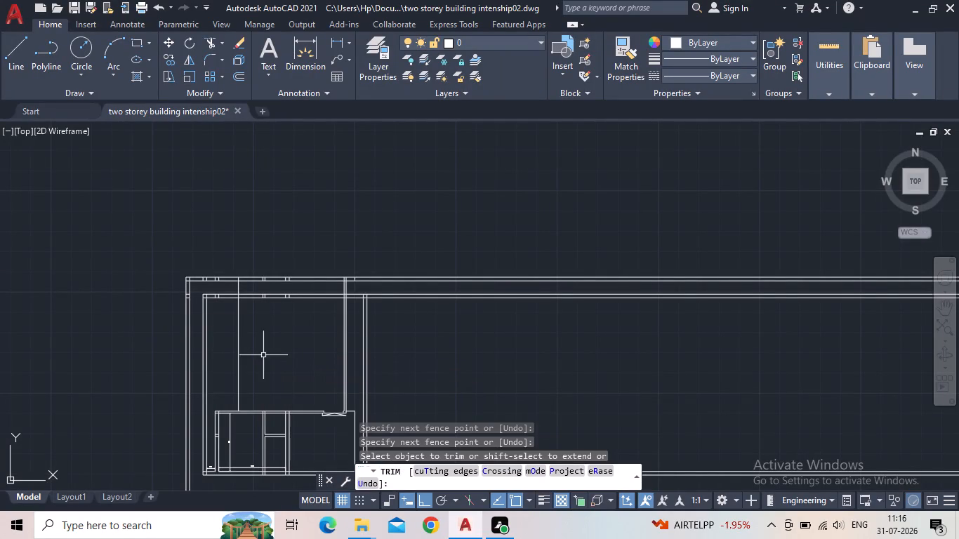
# Offset the inner line of the inner left vertical wall 11' to the right.
pyautogui.scroll(2, 256, 358)
pyautogui.moveTo(225, 359); pyautogui.dragTo(340, 340, button='middle')
pyautogui.scroll(-1, 340, 340)
pyautogui.moveTo(305, 323); pyautogui.dragTo(267, 264, button='middle')
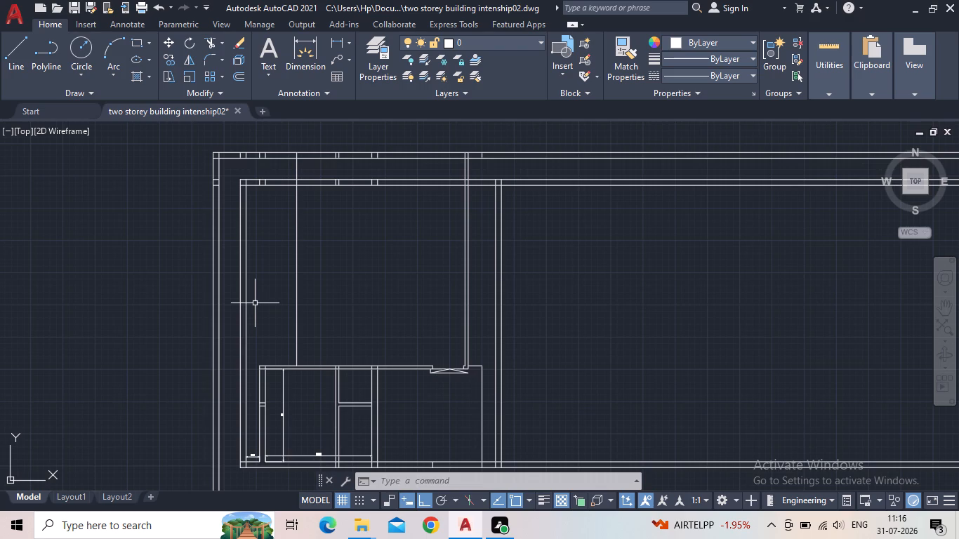
pyautogui.press('o')
pyautogui.press('Return')
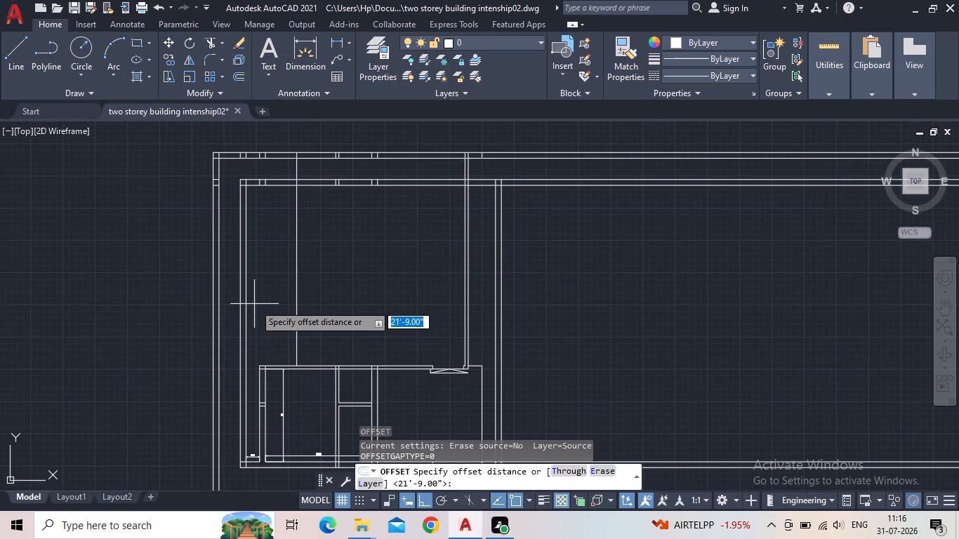
pyautogui.write("11'")
pyautogui.press('Return')
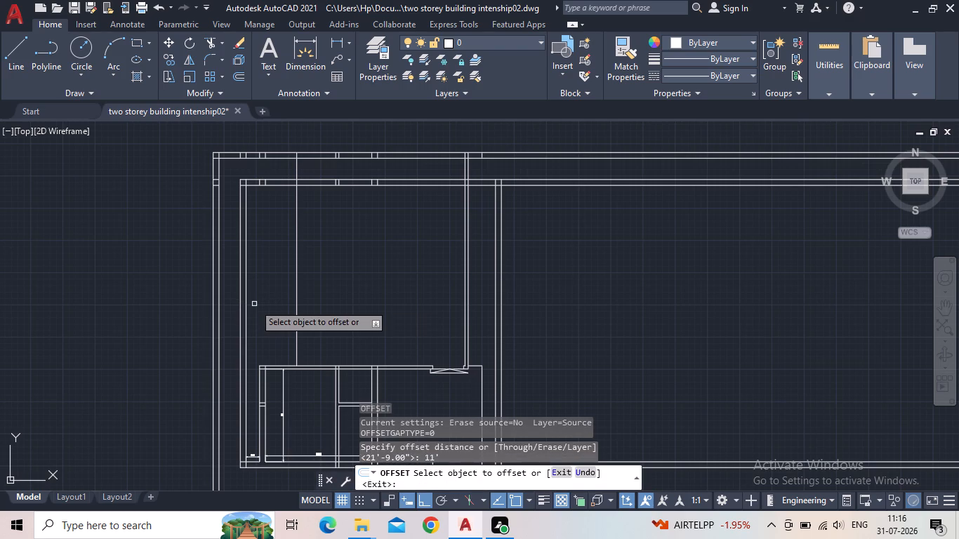
pyautogui.click(246, 264)
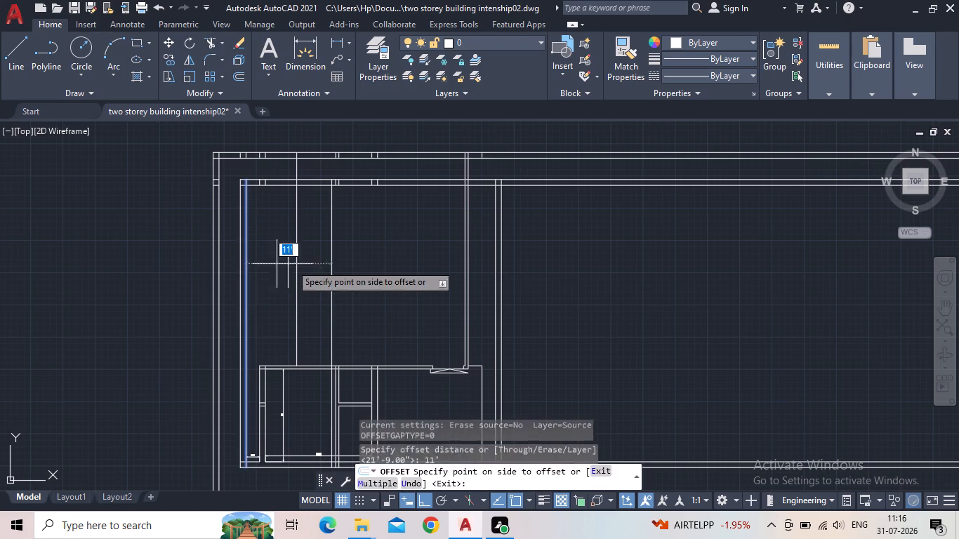
pyautogui.click(341, 262)
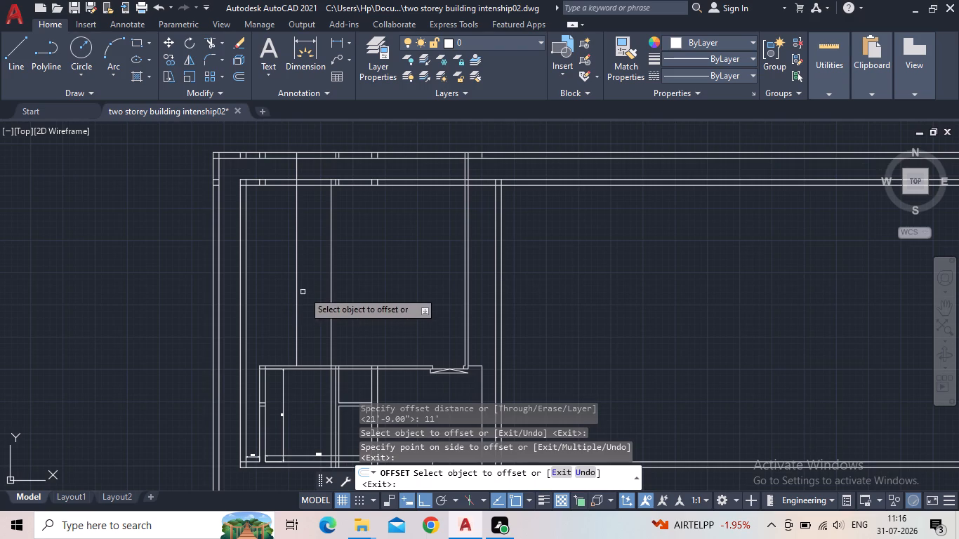
pyautogui.press('Escape')
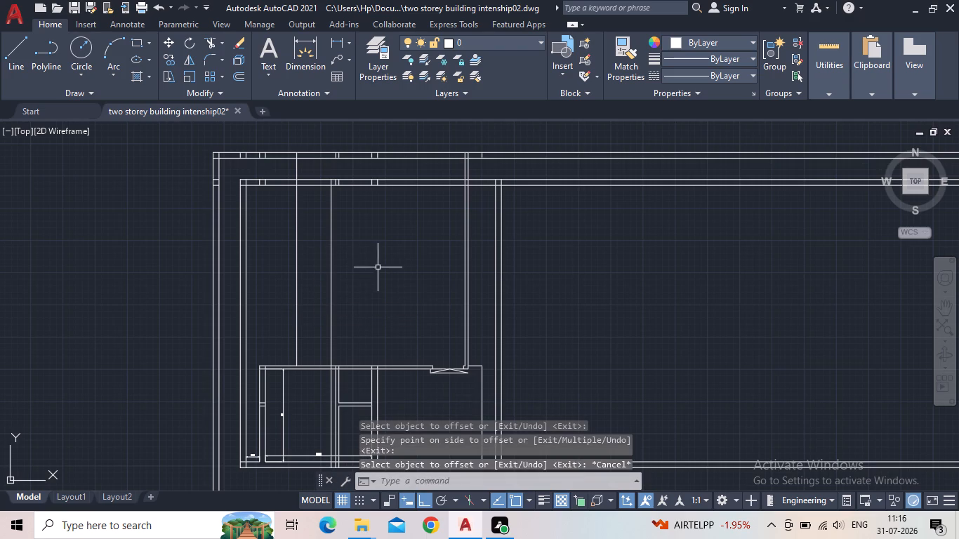
# Offset the new 11' line 5" to the right to form a vertical wall.
pyautogui.press('o')
pyautogui.press('Return')
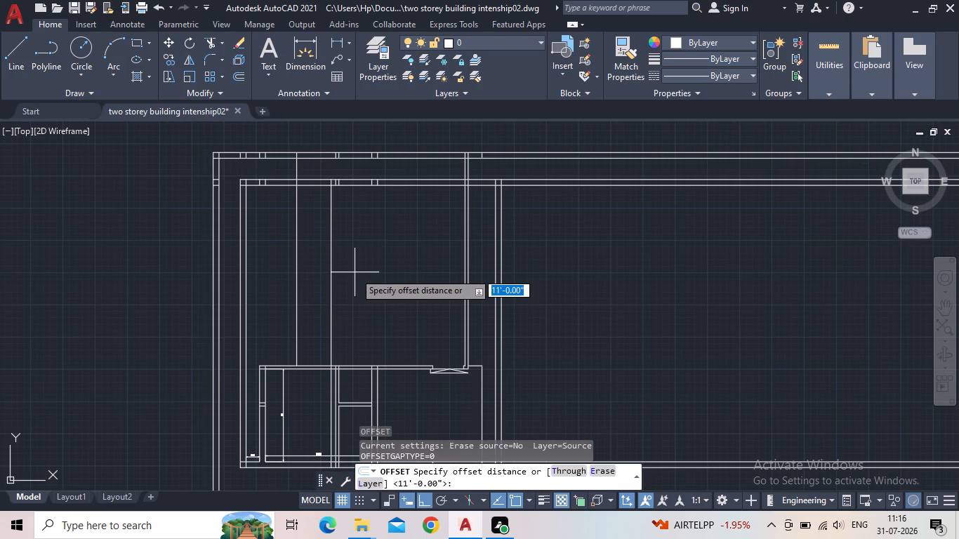
pyautogui.press('5')
pyautogui.hotkey('shift', '"')
pyautogui.press('Return')
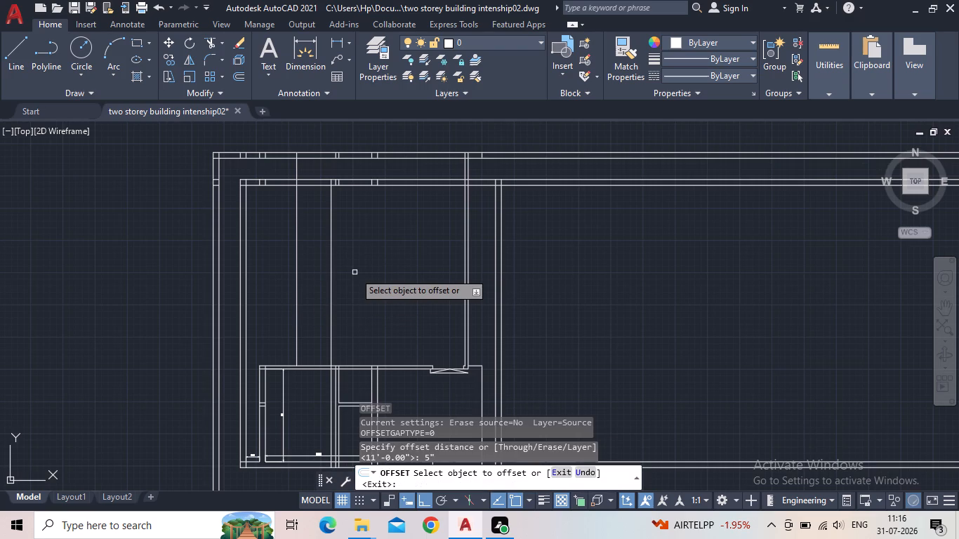
pyautogui.moveTo(331, 274); pyautogui.dragTo(339, 272)
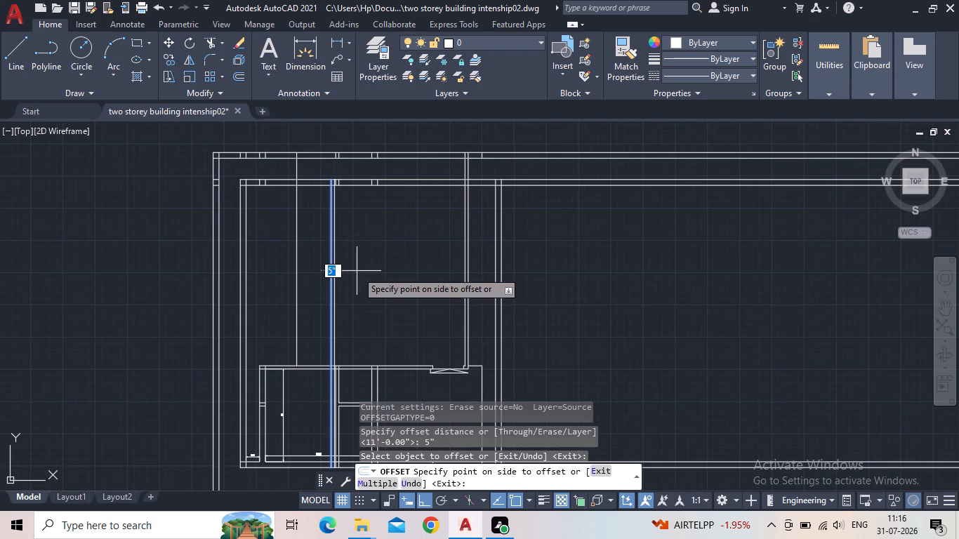
pyautogui.click(359, 271)
pyautogui.press('Escape')
# Trim the four short vertical lines inside the inner top wall, just right of the new 5" vertical wall.
pyautogui.scroll(2, 329, 215)
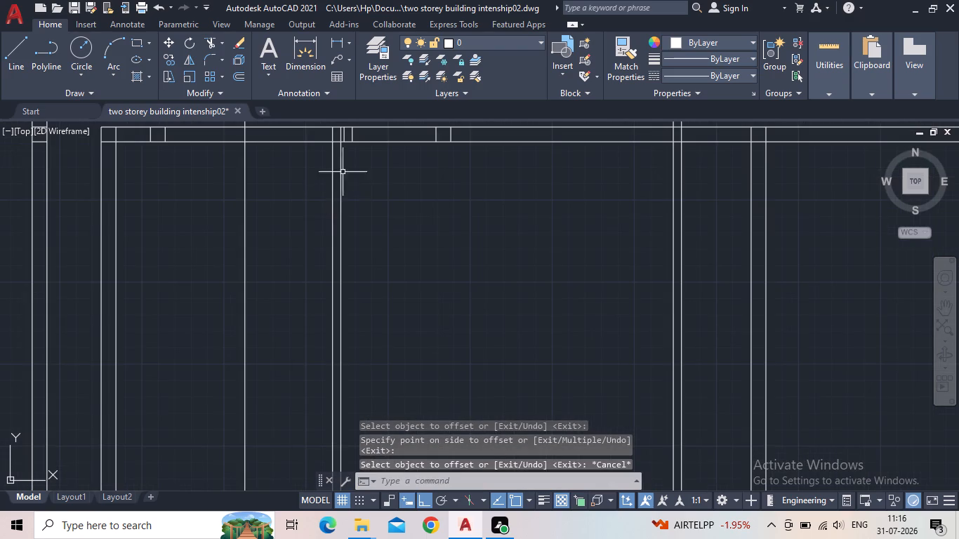
pyautogui.moveTo(369, 192); pyautogui.dragTo(341, 299, button='middle')
pyautogui.press('t')
pyautogui.press('r')
pyautogui.press('Return')
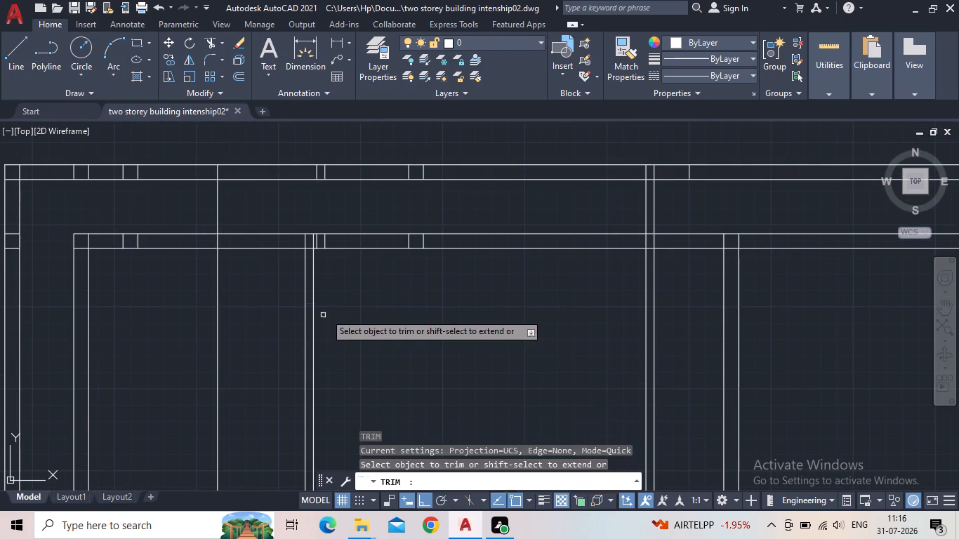
pyautogui.scroll(2, 321, 239)
pyautogui.moveTo(355, 242); pyautogui.dragTo(344, 241)
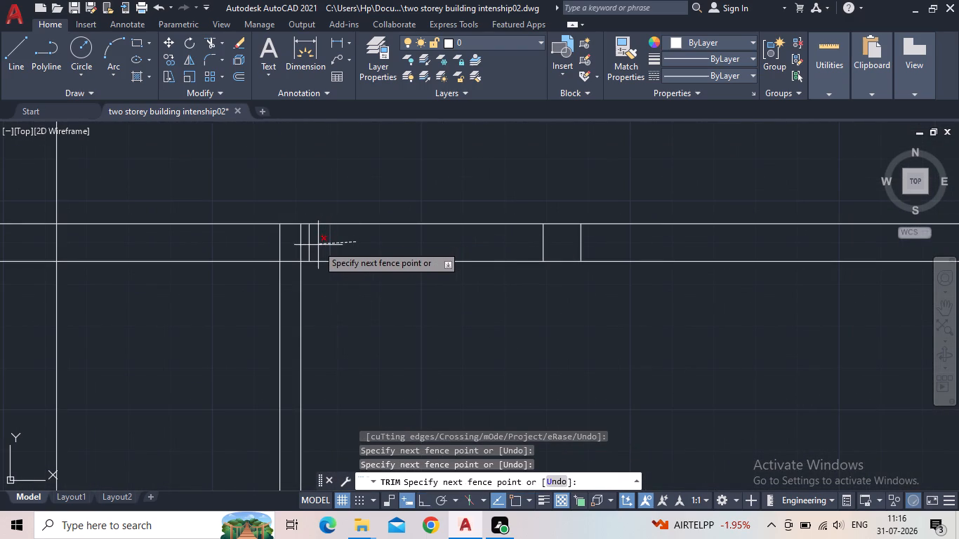
pyautogui.click(307, 247)
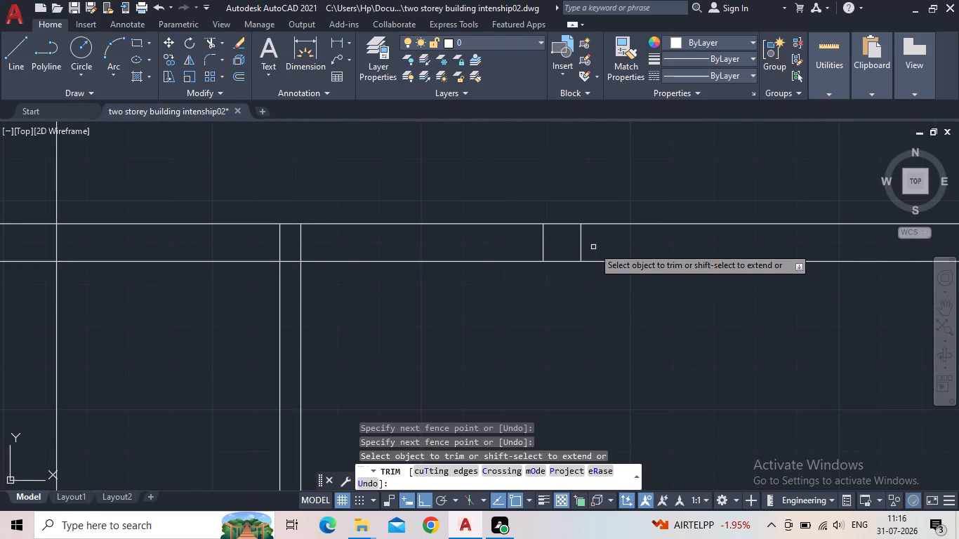
pyautogui.moveTo(593, 247); pyautogui.dragTo(573, 247)
pyautogui.moveTo(557, 250); pyautogui.dragTo(524, 251)
pyautogui.scroll(-2, 447, 267)
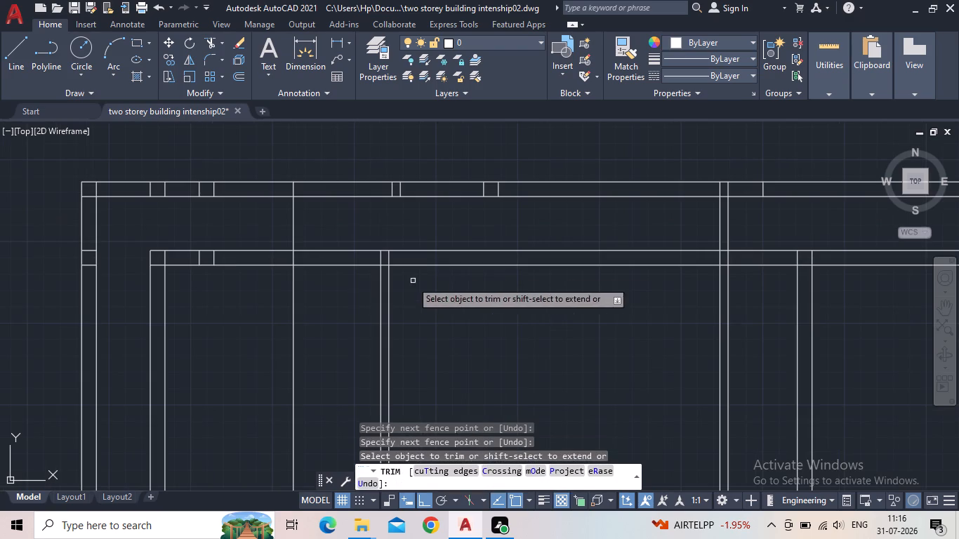
pyautogui.scroll(2, 232, 271)
pyautogui.scroll(-2, 240, 267)
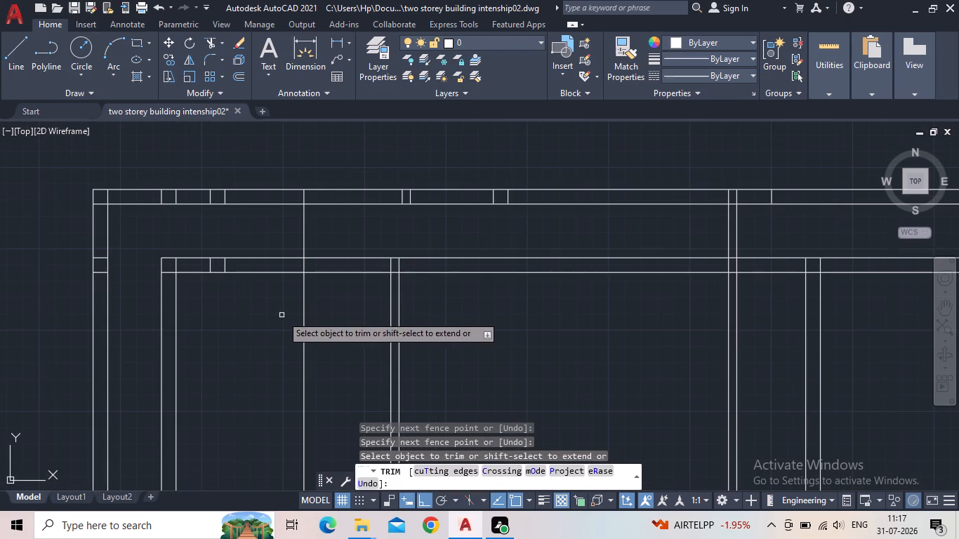
pyautogui.press('Escape')
# Delete the single vertical line between the inner left wall and the new 5" vertical wall.
pyautogui.moveTo(372, 347); pyautogui.dragTo(384, 308, button='middle')
pyautogui.scroll(-2, 402, 274)
pyautogui.moveTo(376, 295); pyautogui.dragTo(392, 206, button='middle')
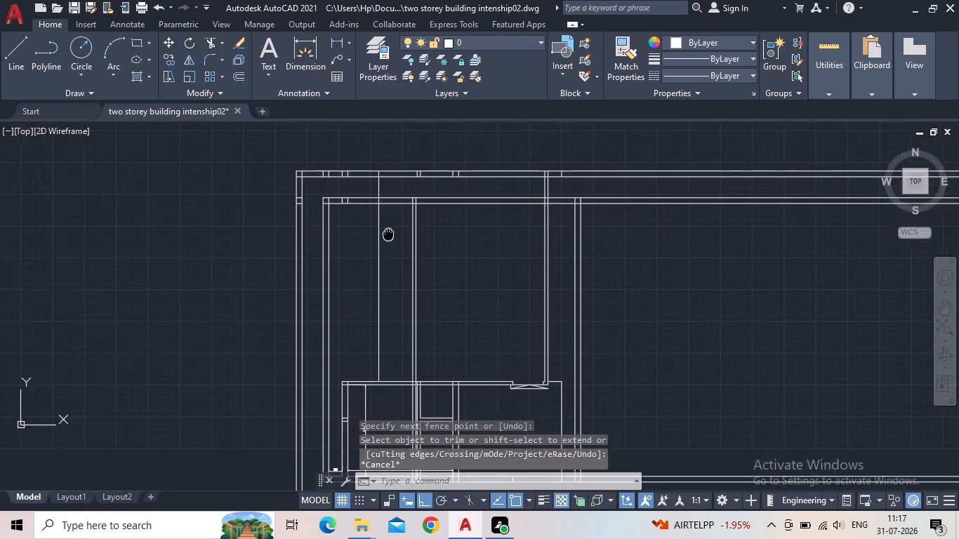
pyautogui.moveTo(392, 206); pyautogui.dragTo(391, 201, button='middle')
pyautogui.click(392, 225)
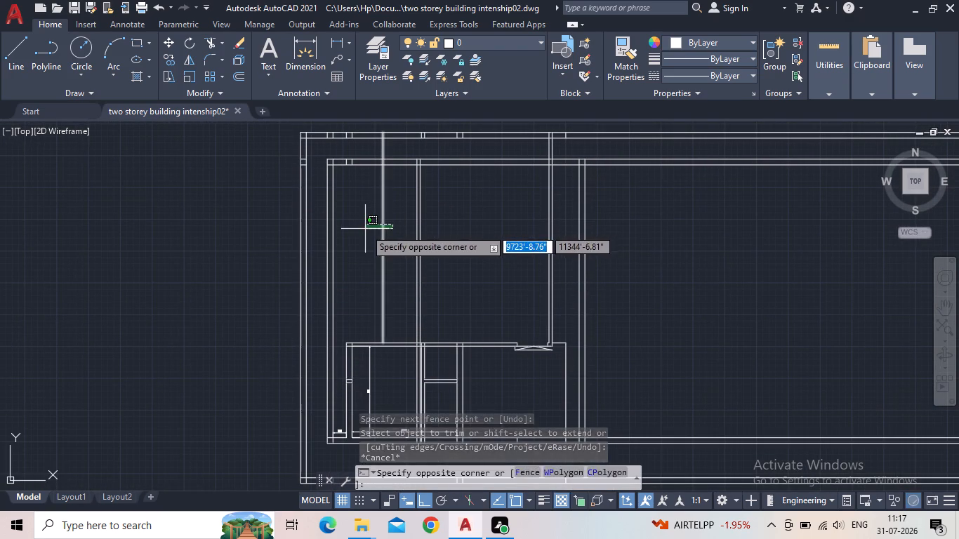
pyautogui.click(365, 229)
pyautogui.press('Delete')
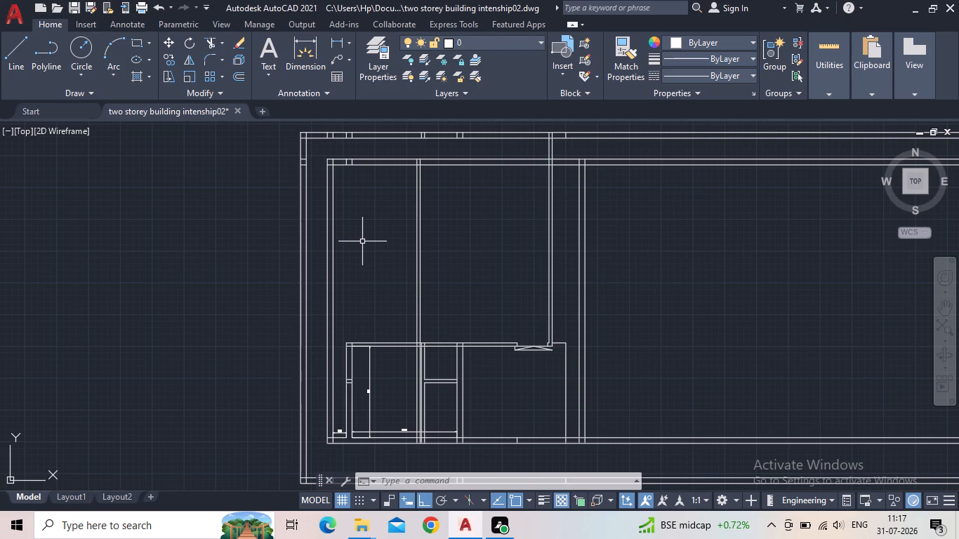
# Offset the lower line of the inner top wall 13'6" downward.
pyautogui.press('o')
pyautogui.press('Return')
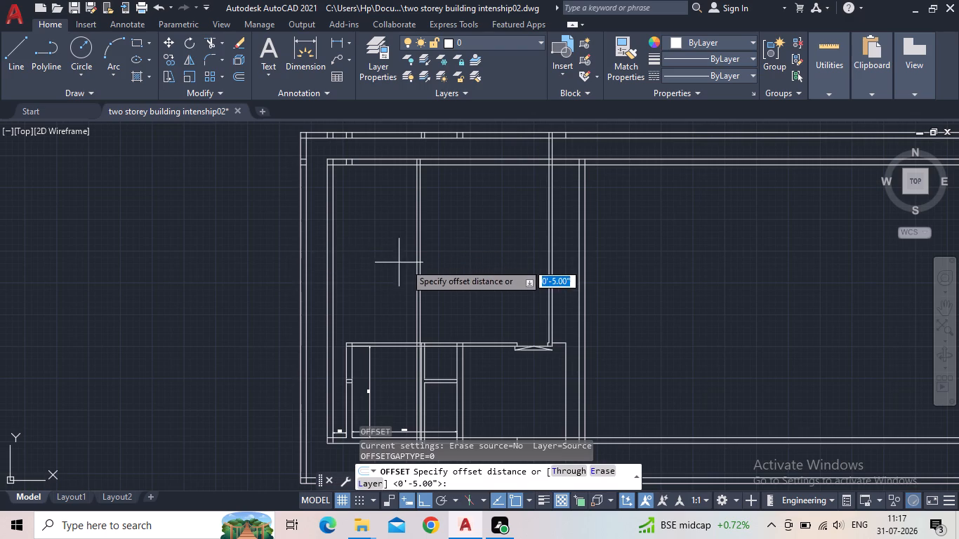
pyautogui.write('12')
pyautogui.press("'")
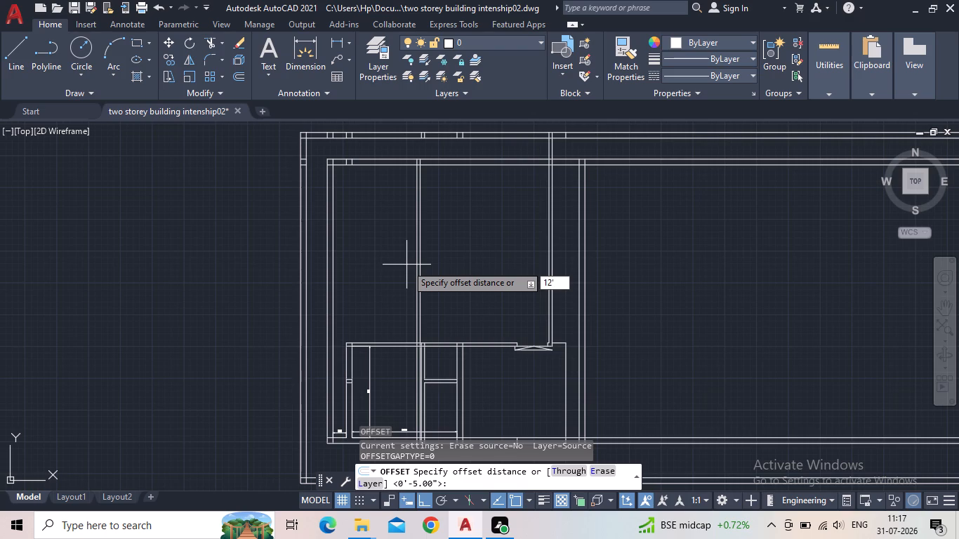
pyautogui.press('BackSpace')
pyautogui.press('BackSpace')
pyautogui.write('3\'6"')
pyautogui.press('Return')
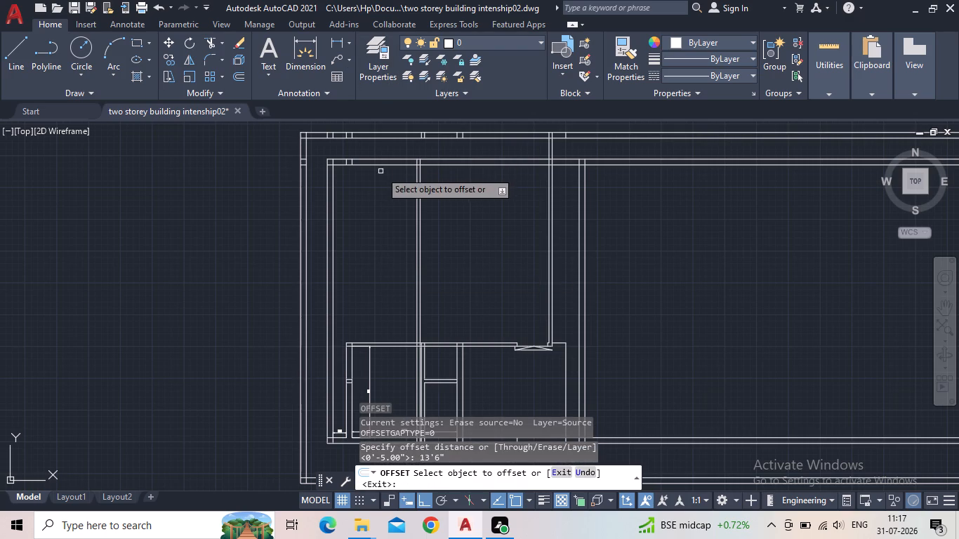
pyautogui.click(377, 165)
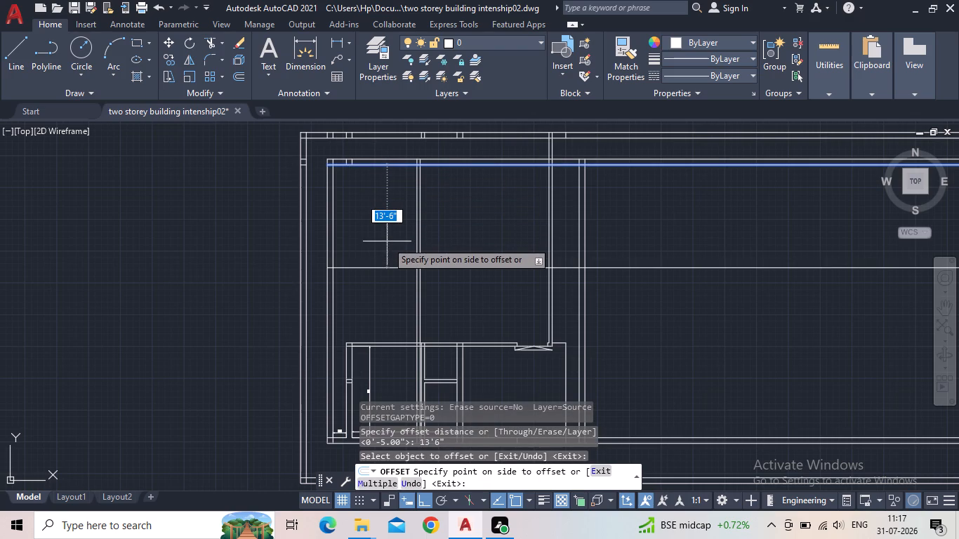
pyautogui.click(387, 241)
pyautogui.press('Escape')
# Offset the new horizontal line 5" downward to form a horizontal wall.
pyautogui.press('o')
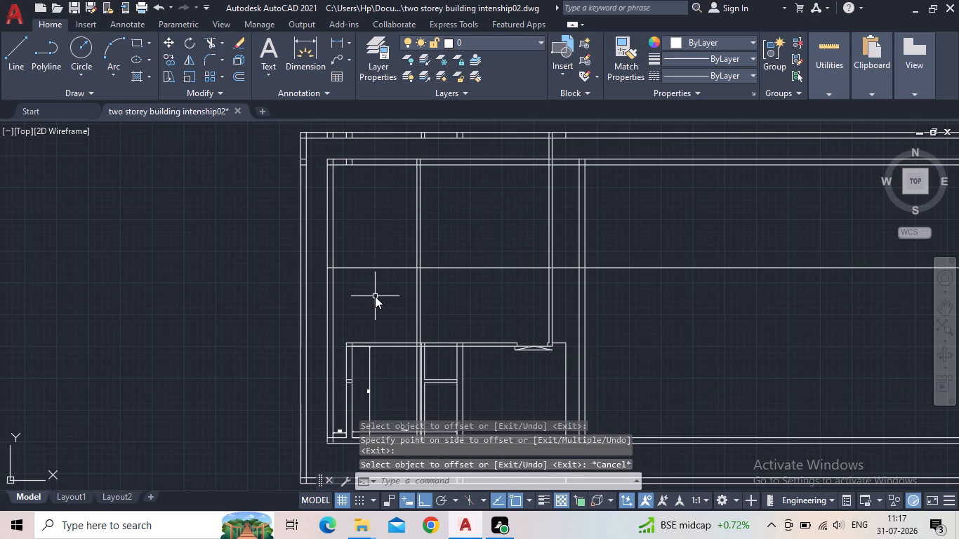
pyautogui.press('Return')
pyautogui.write('5"')
pyautogui.press('Return')
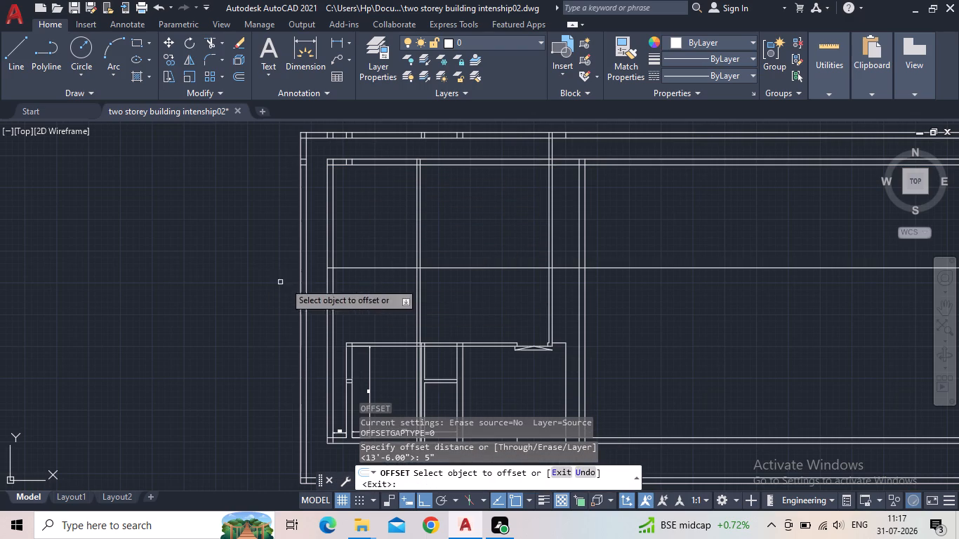
pyautogui.click(374, 268)
pyautogui.click(365, 296)
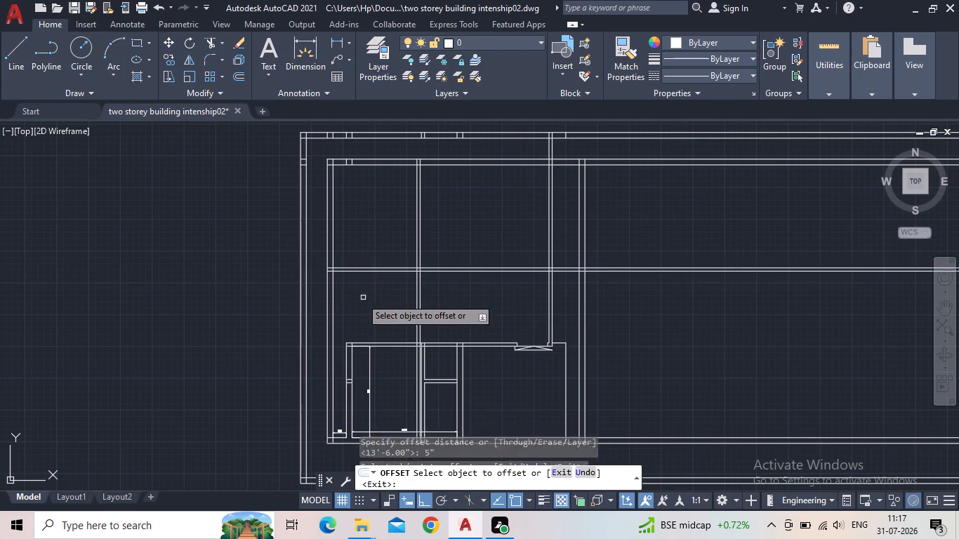
pyautogui.press('Escape')
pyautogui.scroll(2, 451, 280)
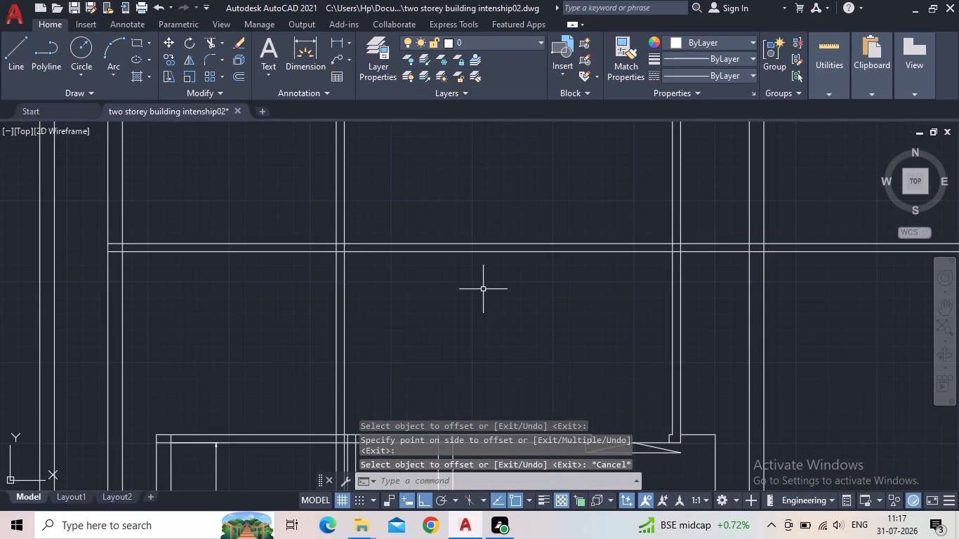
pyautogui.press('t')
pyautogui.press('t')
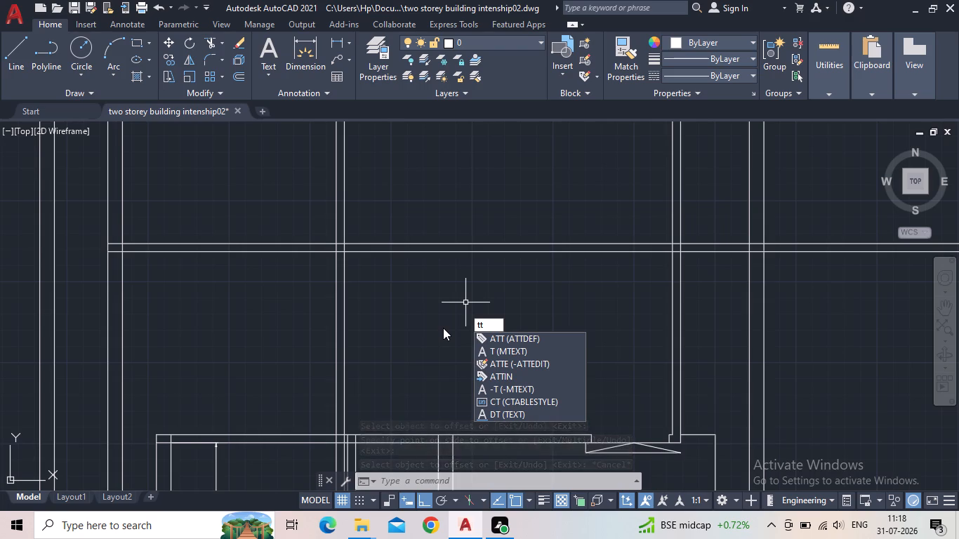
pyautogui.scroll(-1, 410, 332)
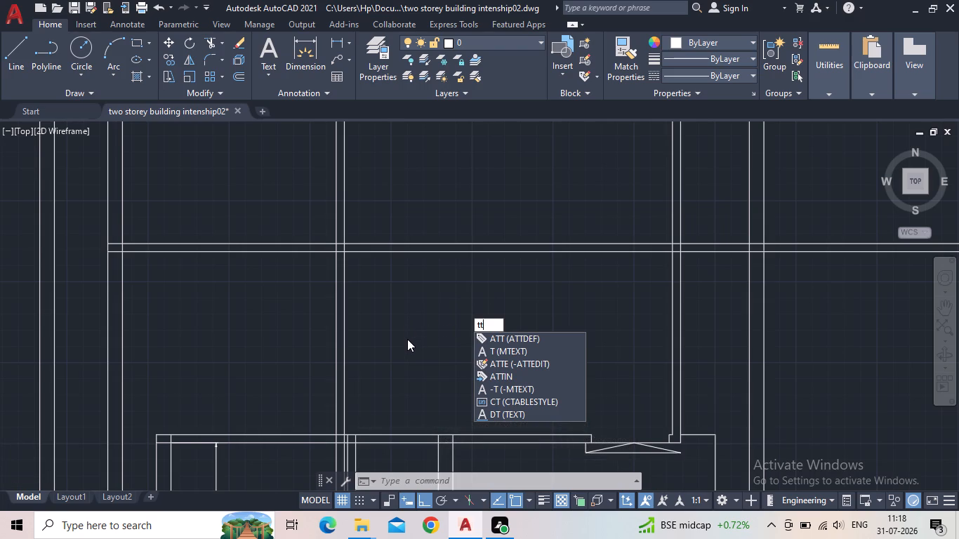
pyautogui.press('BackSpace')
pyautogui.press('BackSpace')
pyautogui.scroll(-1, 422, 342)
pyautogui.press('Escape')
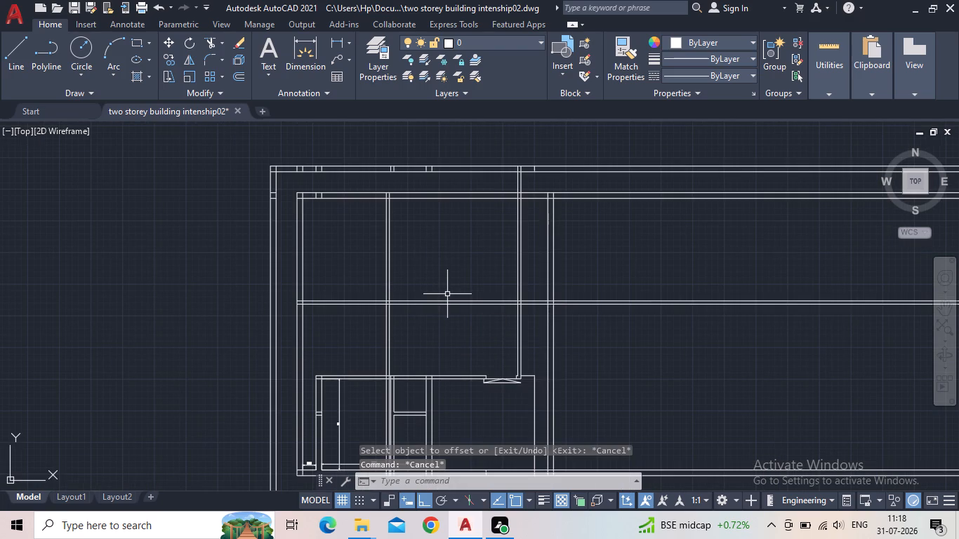
# Offset the right line of the new 5" vertical wall 4'6" to the right.
pyautogui.press('o')
pyautogui.press('Return')
pyautogui.write('4\'6"')
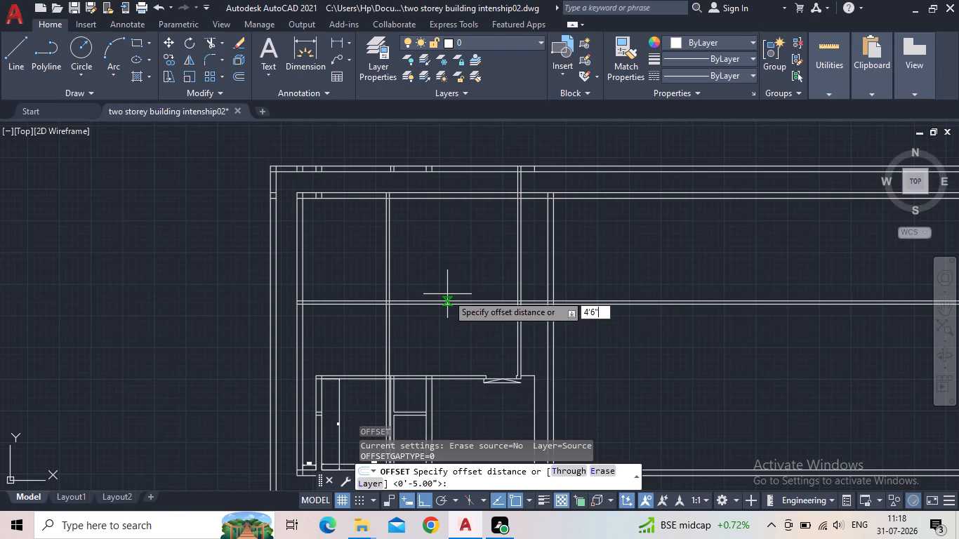
pyautogui.press('Return')
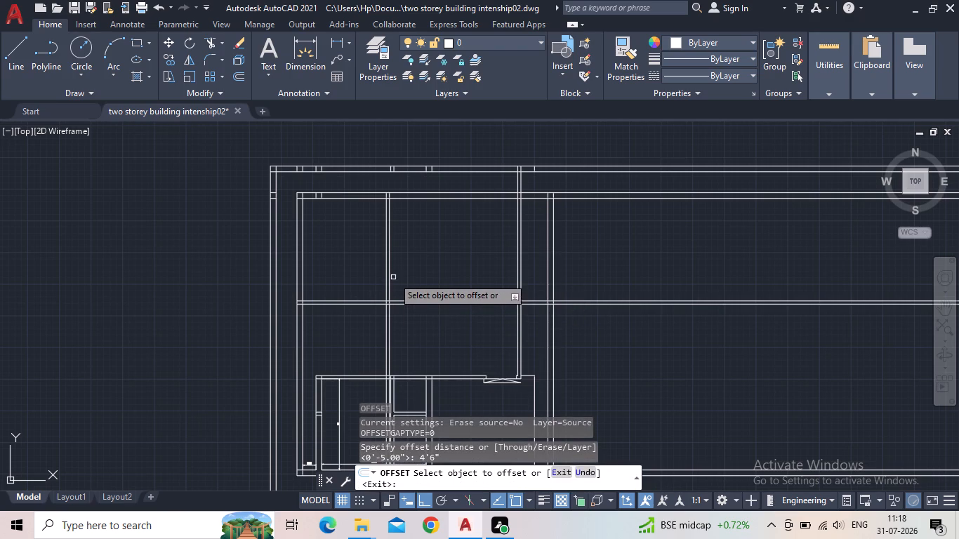
pyautogui.click(391, 277)
pyautogui.click(451, 274)
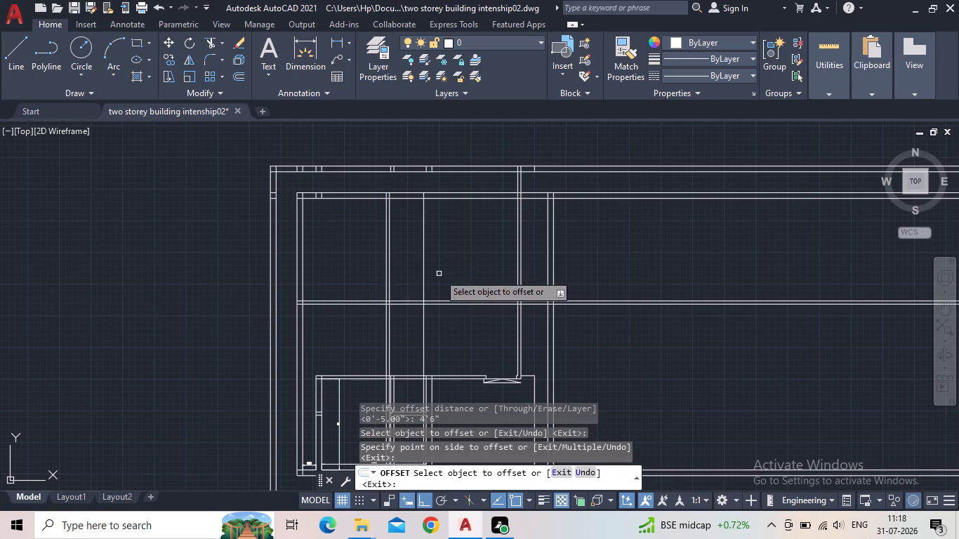
pyautogui.press('Escape')
# Offset the new 4'6" line 5" to the right to form a second vertical wall.
pyautogui.press('o')
pyautogui.press('Return')
pyautogui.write('5"')
pyautogui.press('Return')
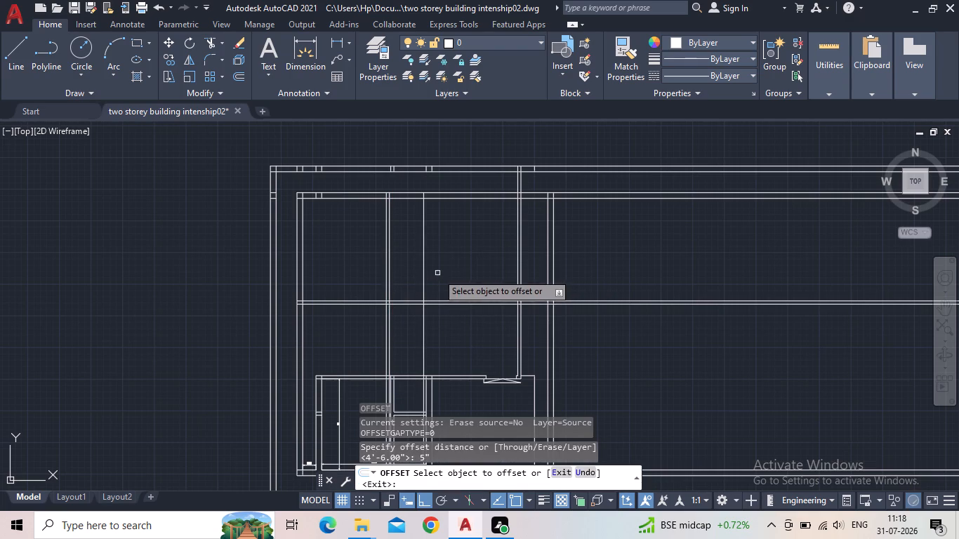
pyautogui.click(425, 278)
pyautogui.click(458, 274)
pyautogui.press('Escape')
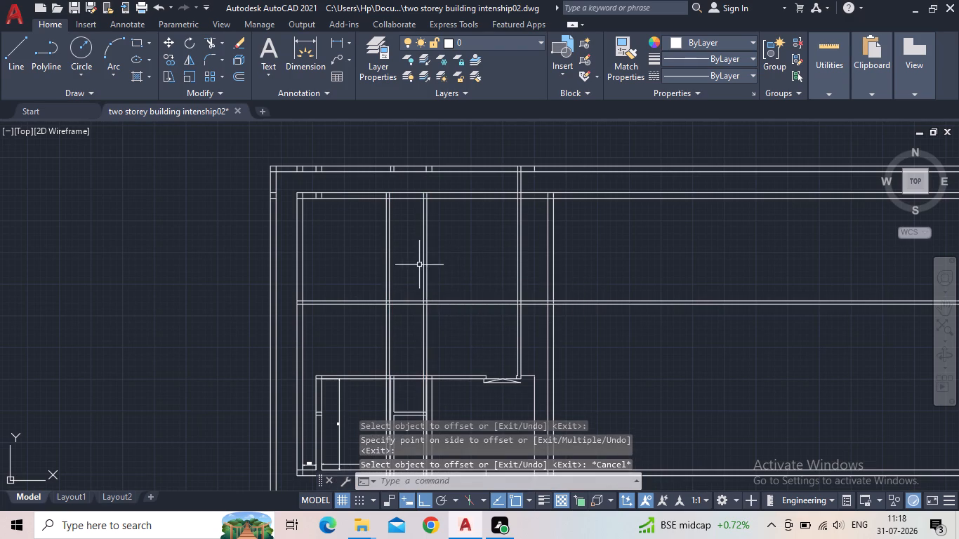
# Trim the two 5" vertical walls between the new horizontal wall and the top wall of the small rooms.
pyautogui.write('tr')
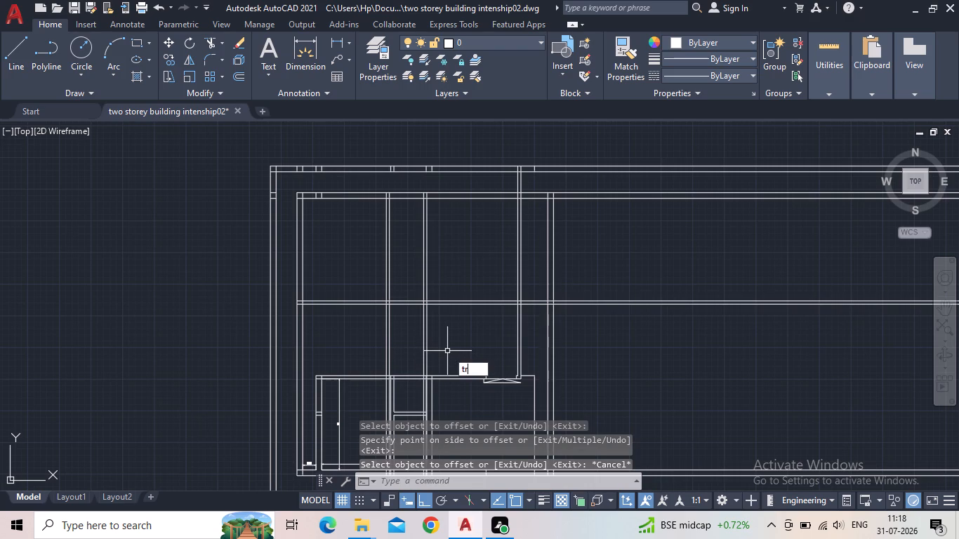
pyautogui.press('Return')
pyautogui.click(449, 346)
pyautogui.click(371, 352)
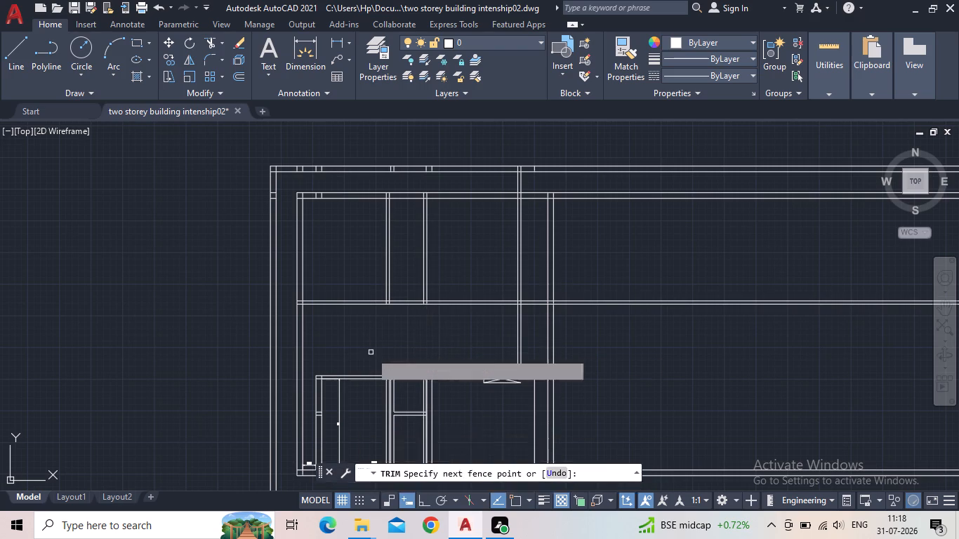
pyautogui.press('Escape')
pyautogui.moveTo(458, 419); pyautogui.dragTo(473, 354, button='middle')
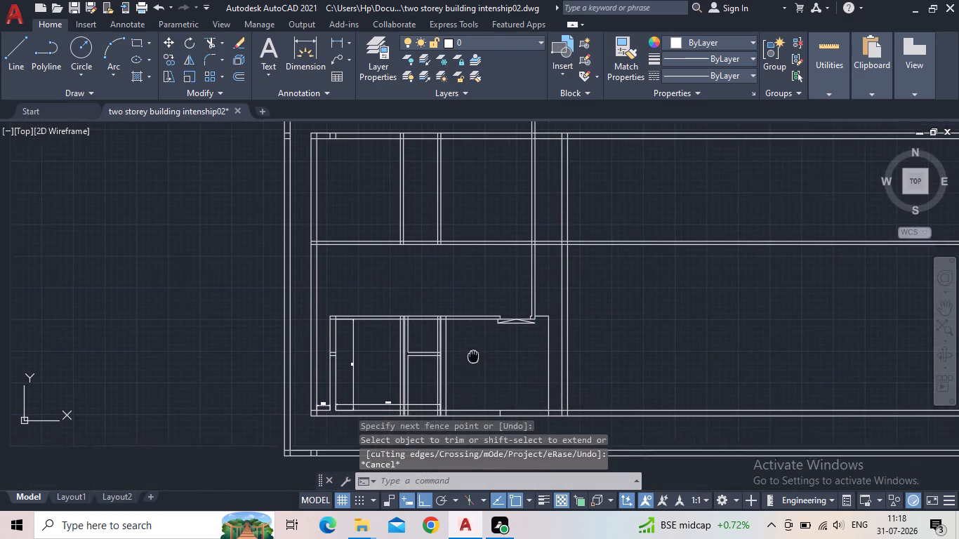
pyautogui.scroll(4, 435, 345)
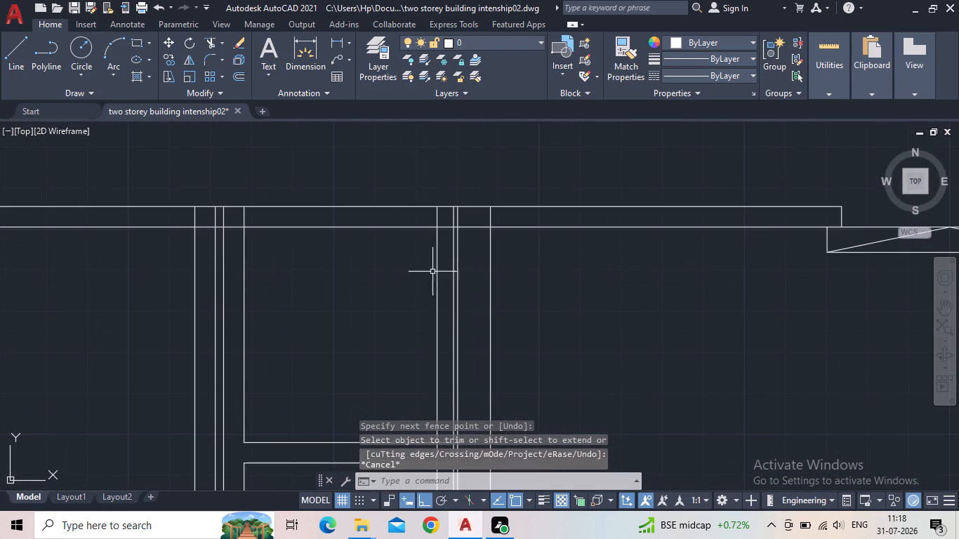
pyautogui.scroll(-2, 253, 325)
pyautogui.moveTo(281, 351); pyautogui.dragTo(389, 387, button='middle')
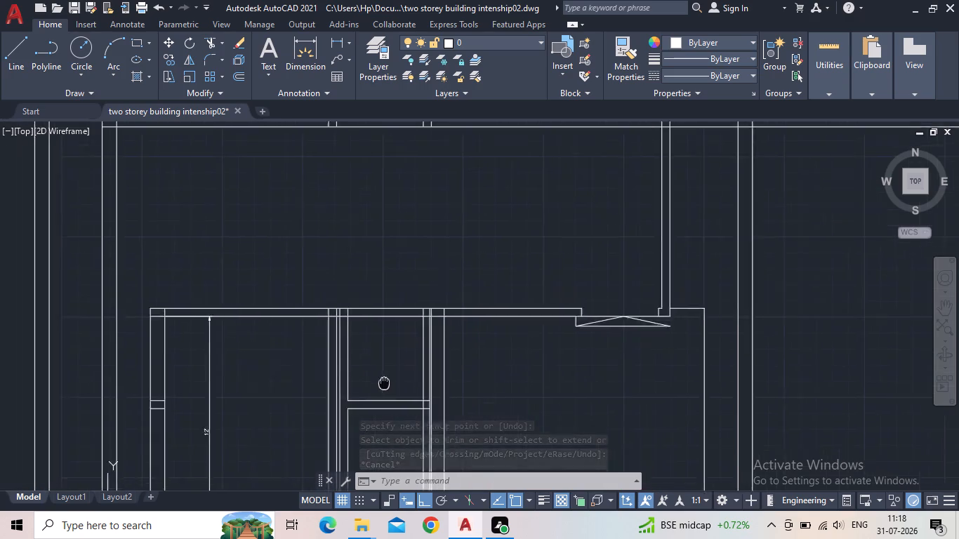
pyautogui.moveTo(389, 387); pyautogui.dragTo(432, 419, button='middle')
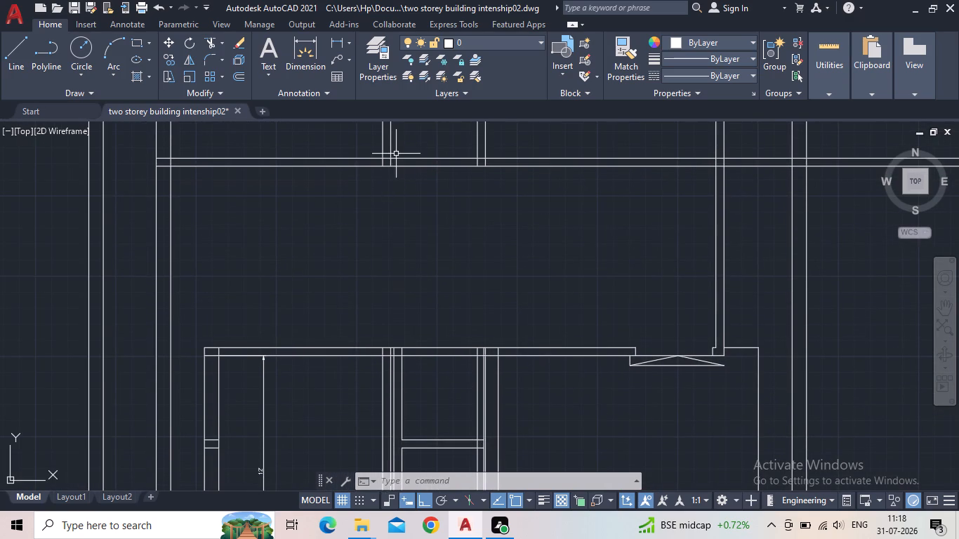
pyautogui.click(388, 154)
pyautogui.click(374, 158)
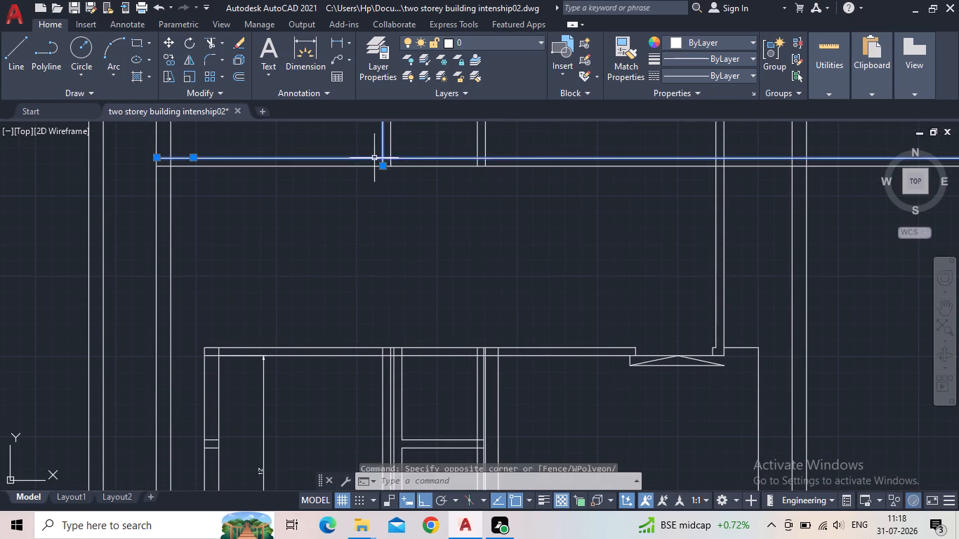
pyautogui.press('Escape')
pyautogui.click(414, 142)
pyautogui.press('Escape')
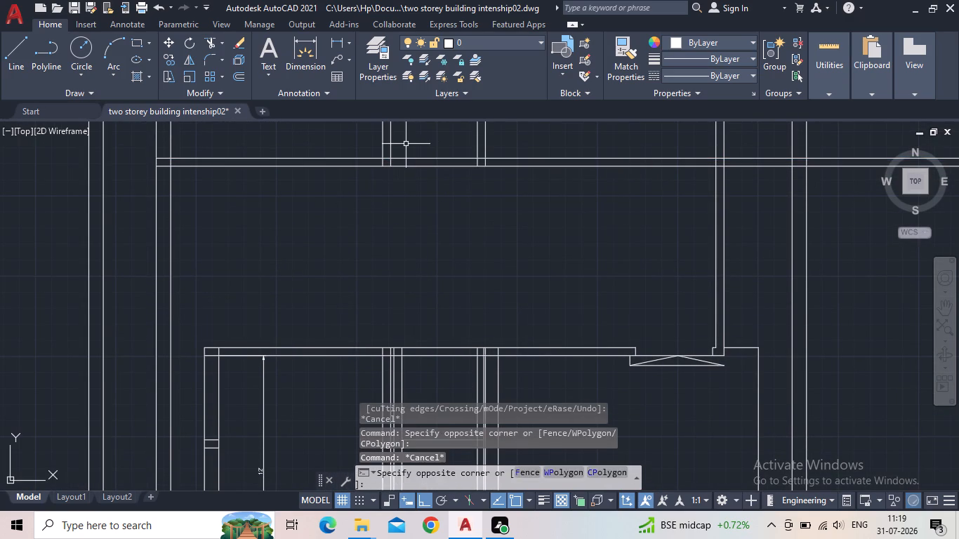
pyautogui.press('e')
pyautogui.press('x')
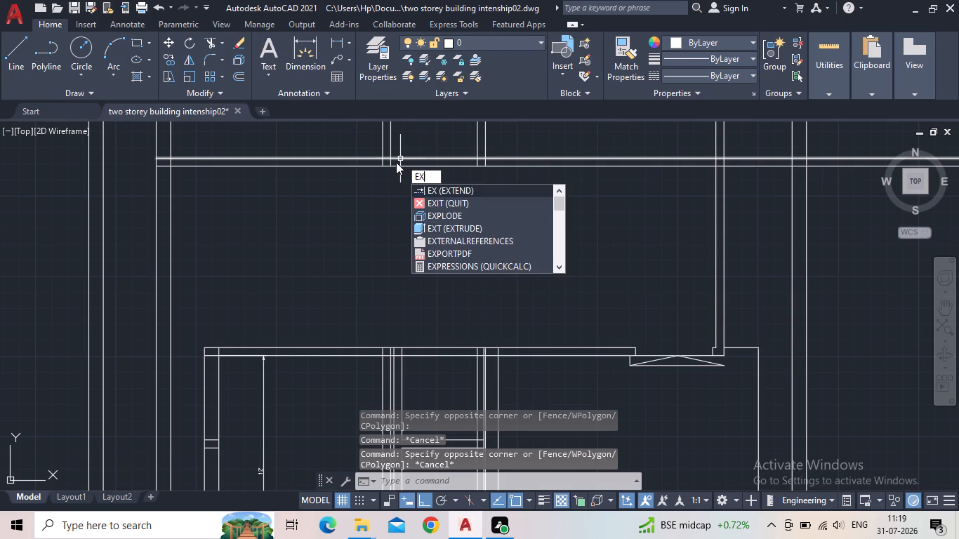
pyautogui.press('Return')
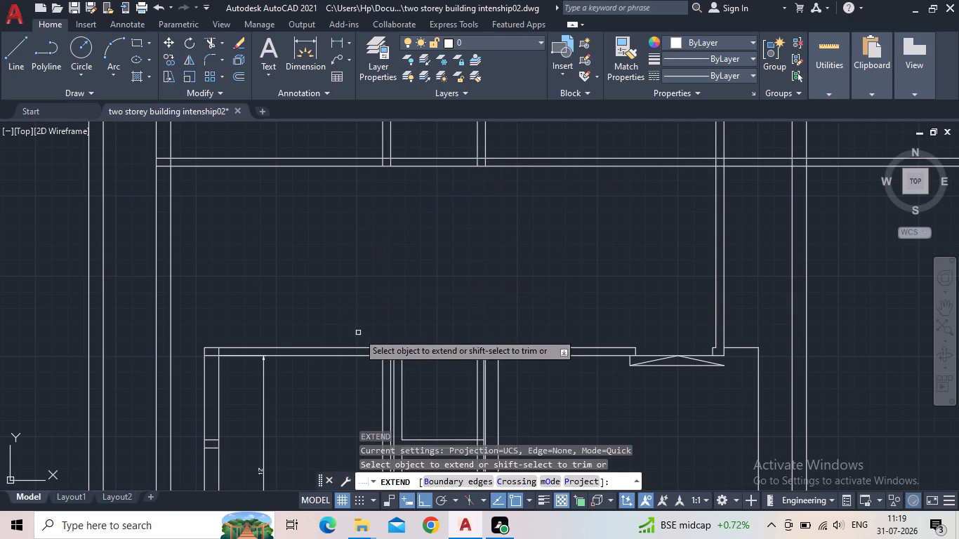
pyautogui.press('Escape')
# Erase the two leftover lines of the first new 5" vertical wall beside the partition inside the small rooms.
pyautogui.scroll(2, 387, 391)
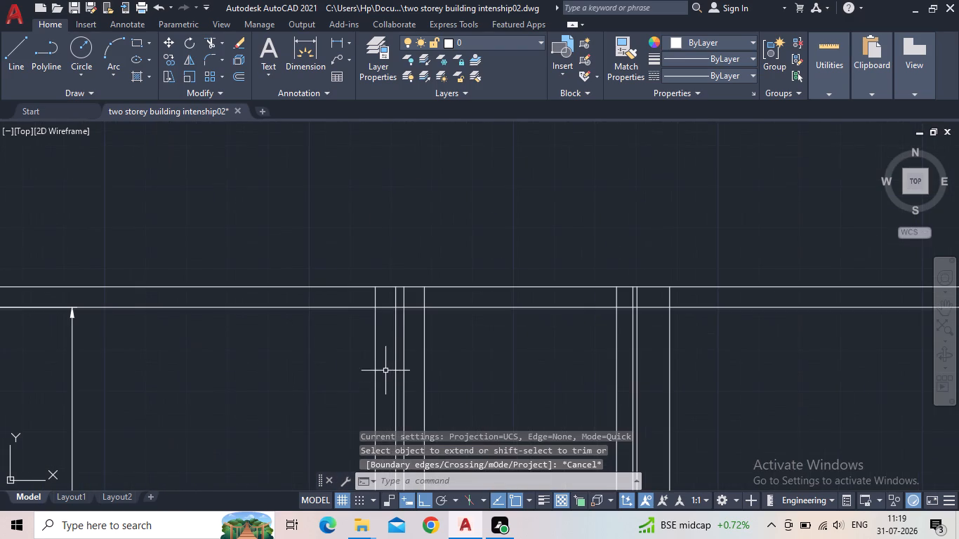
pyautogui.click(400, 352)
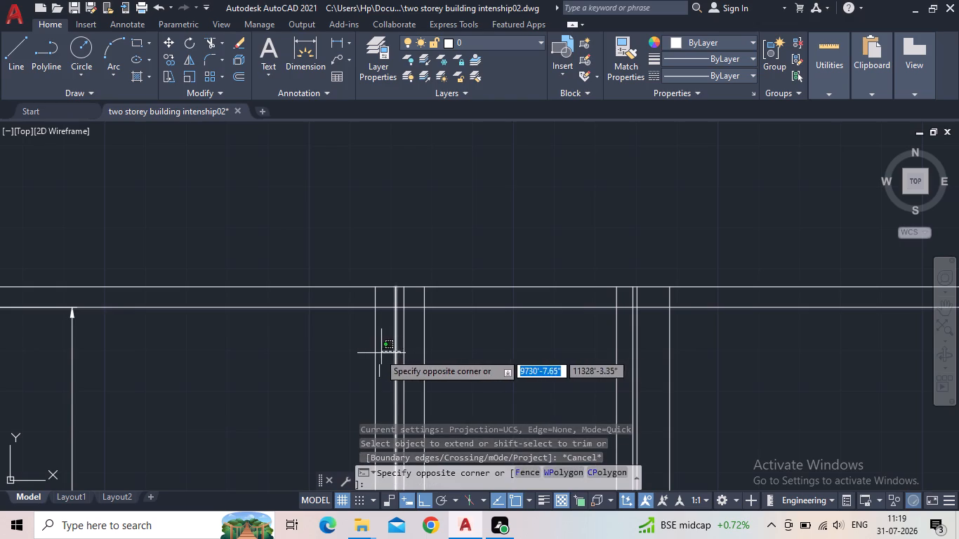
pyautogui.click(359, 353)
pyautogui.press('Delete')
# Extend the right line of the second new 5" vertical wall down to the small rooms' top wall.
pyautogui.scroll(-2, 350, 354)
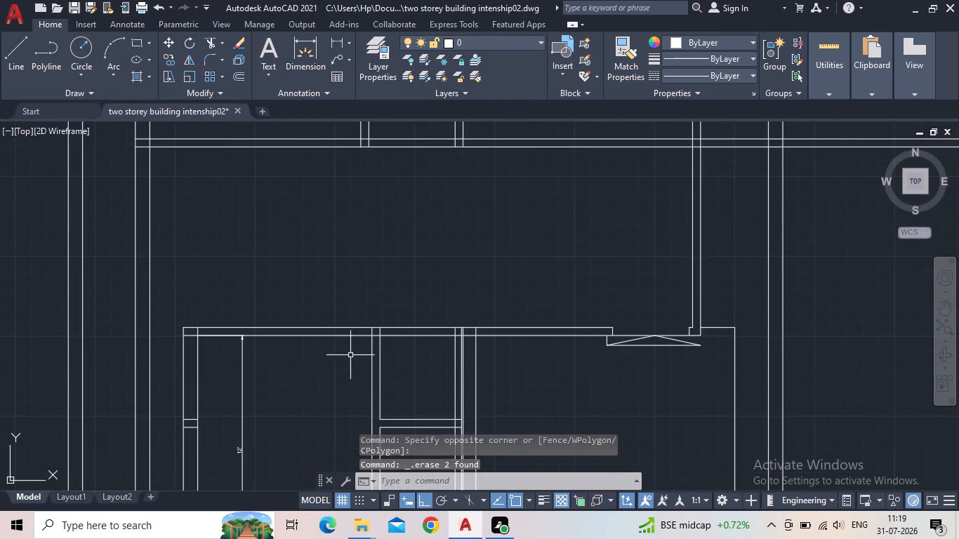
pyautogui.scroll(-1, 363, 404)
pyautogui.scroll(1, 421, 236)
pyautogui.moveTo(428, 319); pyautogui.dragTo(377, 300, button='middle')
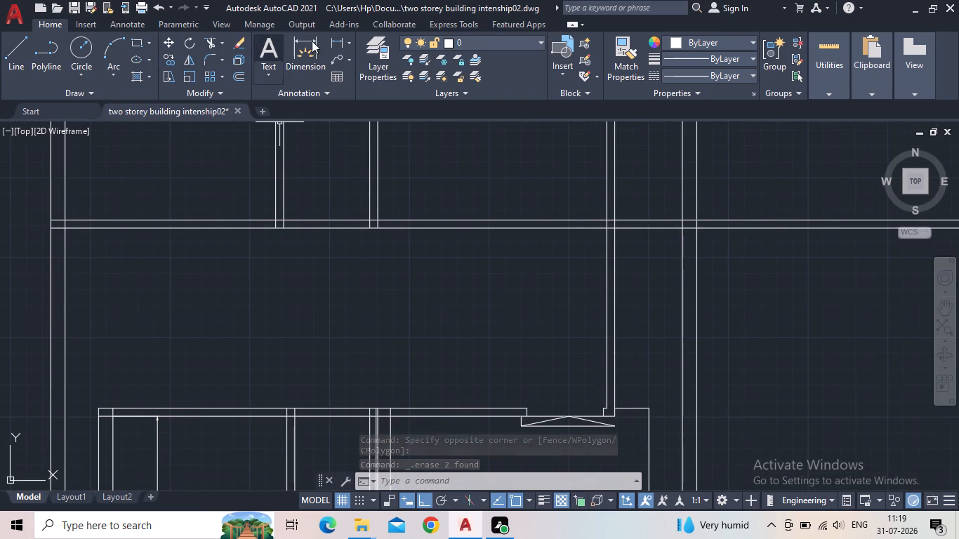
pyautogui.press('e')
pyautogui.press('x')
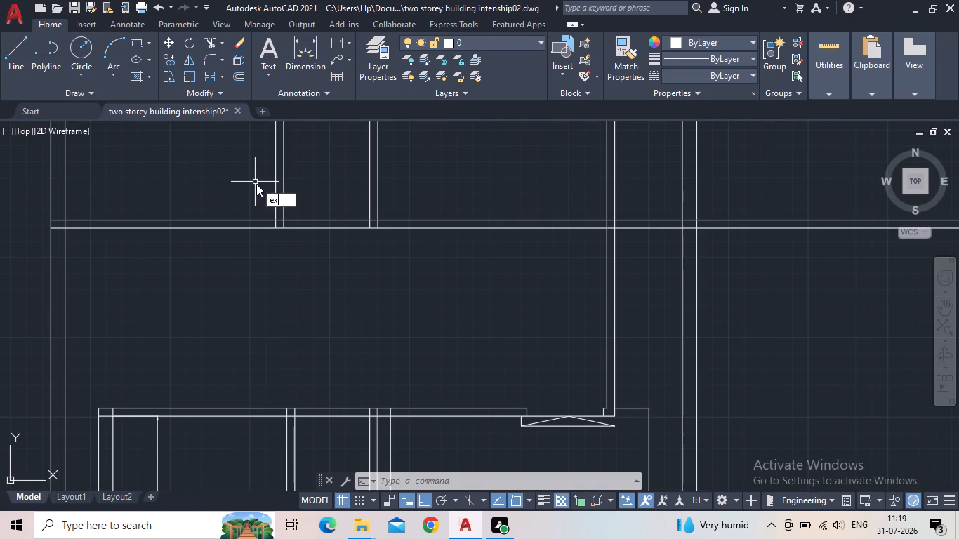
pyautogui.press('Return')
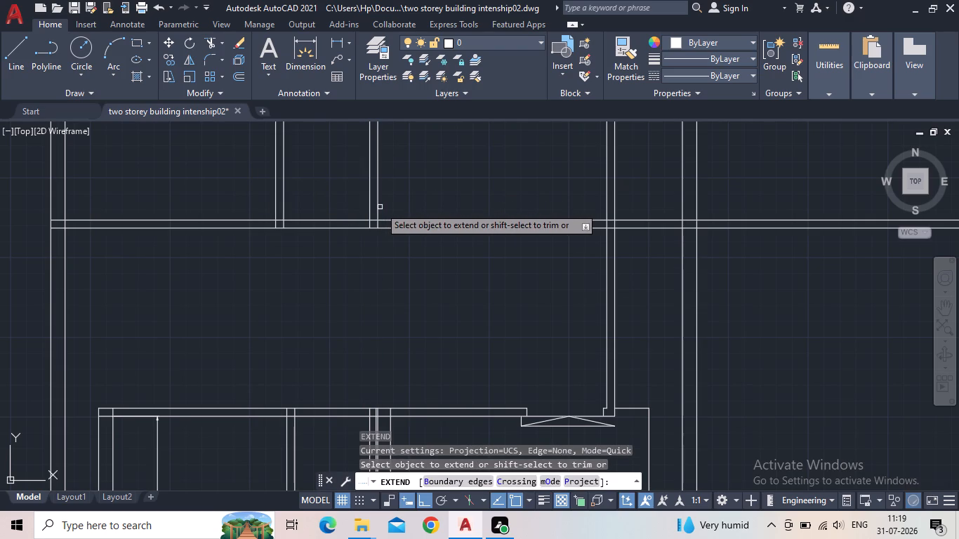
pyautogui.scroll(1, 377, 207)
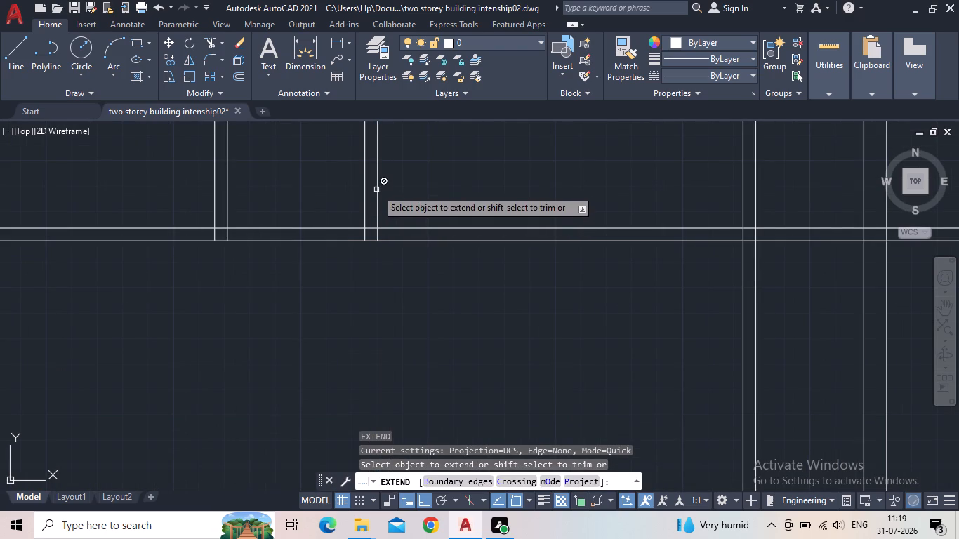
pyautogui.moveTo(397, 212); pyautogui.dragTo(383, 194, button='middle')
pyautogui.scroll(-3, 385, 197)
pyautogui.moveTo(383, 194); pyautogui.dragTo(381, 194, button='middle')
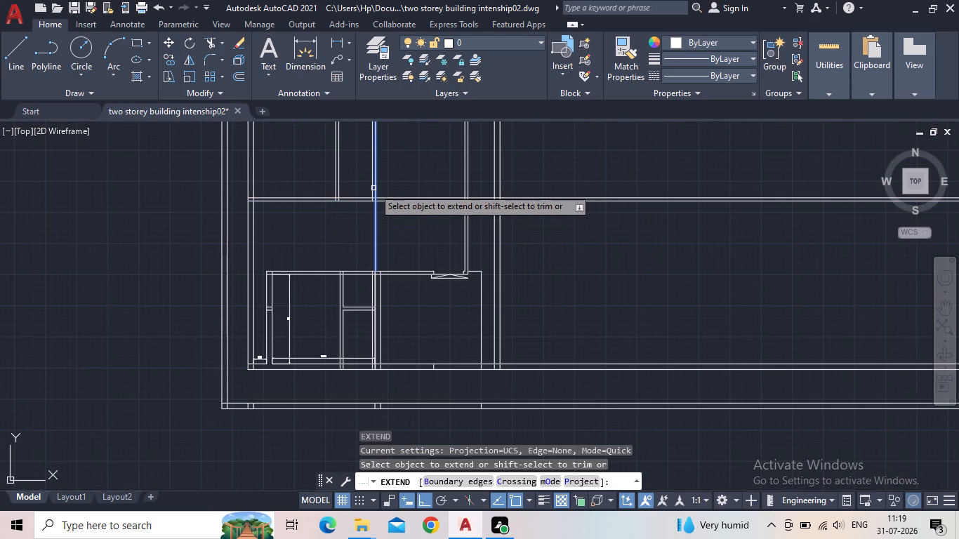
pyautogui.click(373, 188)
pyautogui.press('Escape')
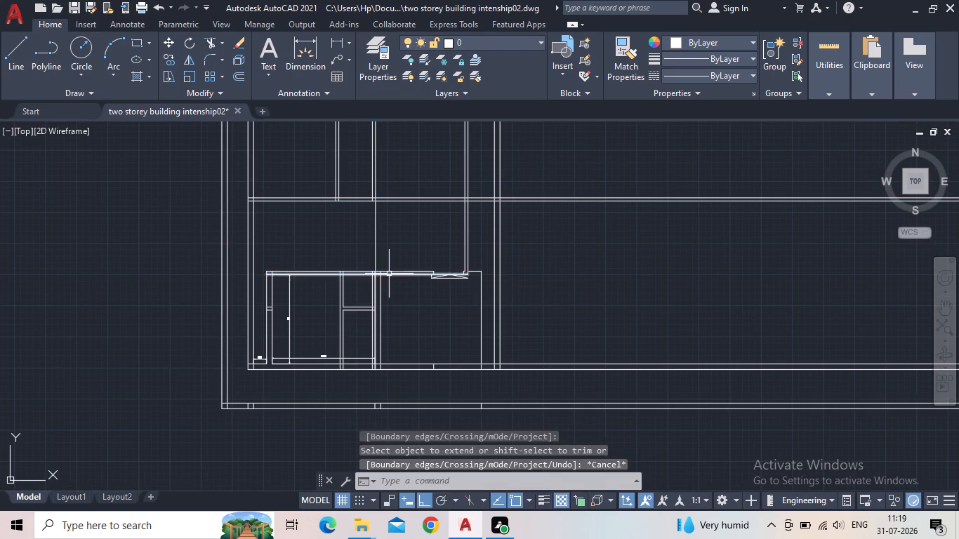
# Erase the two leftover lines of the second new 5" vertical wall beside the small rooms' right-hand wall.
pyautogui.scroll(4, 387, 274)
pyautogui.scroll(2, 296, 248)
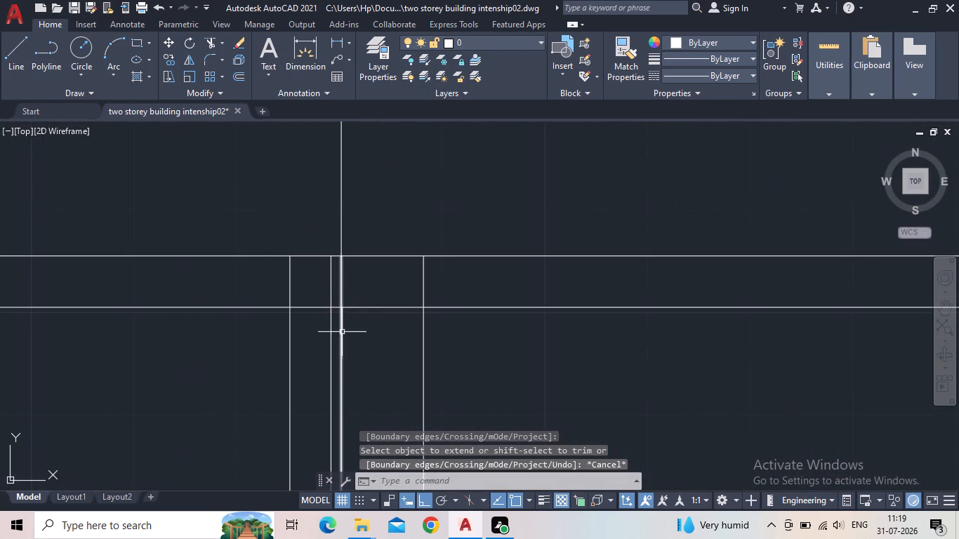
pyautogui.click(341, 347)
pyautogui.press('Delete')
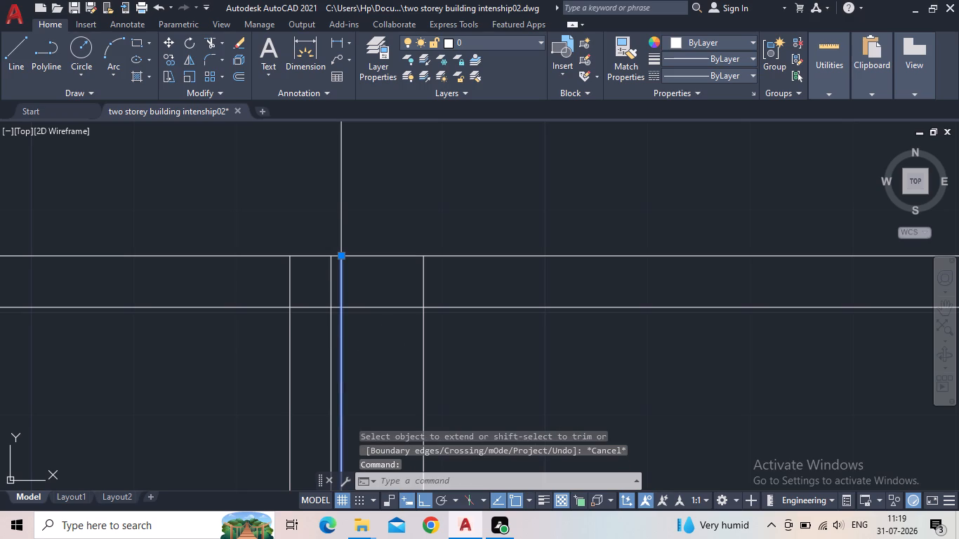
pyautogui.click(290, 325)
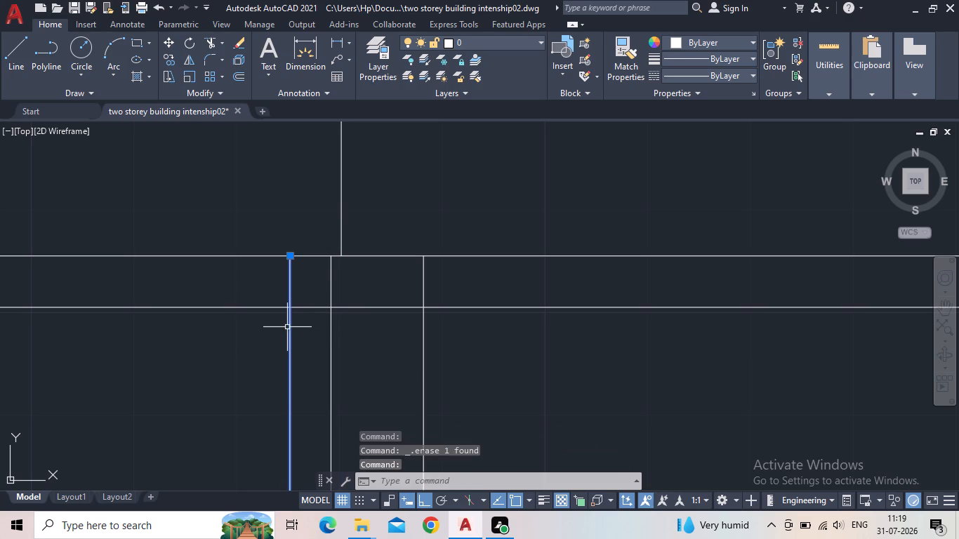
pyautogui.scroll(-5, 305, 330)
pyautogui.moveTo(279, 371); pyautogui.dragTo(312, 330, button='middle')
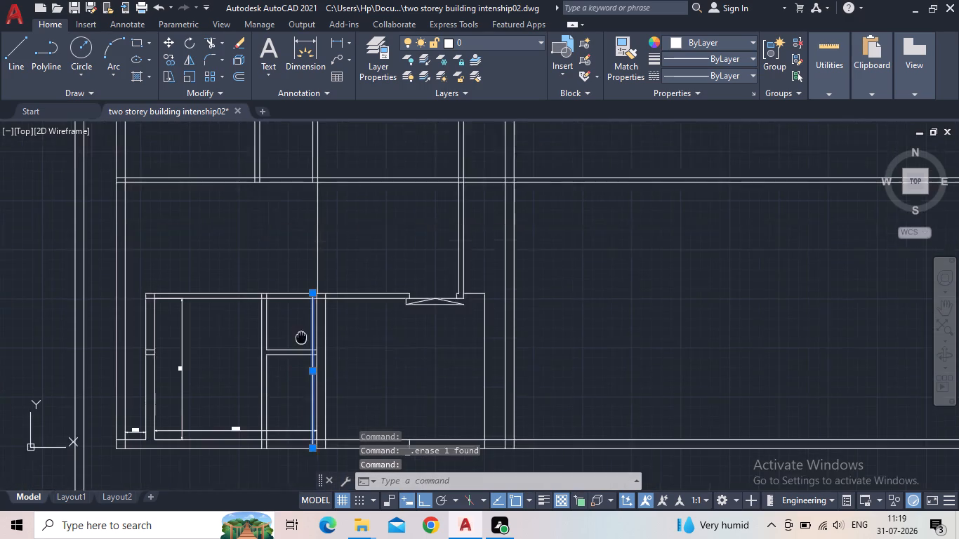
pyautogui.moveTo(312, 330); pyautogui.dragTo(333, 319, button='middle')
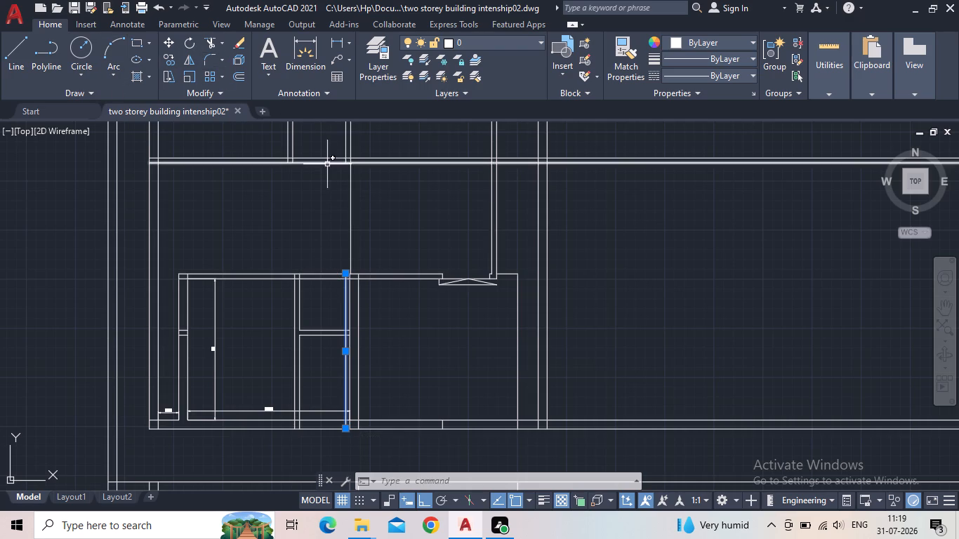
pyautogui.scroll(2, 330, 278)
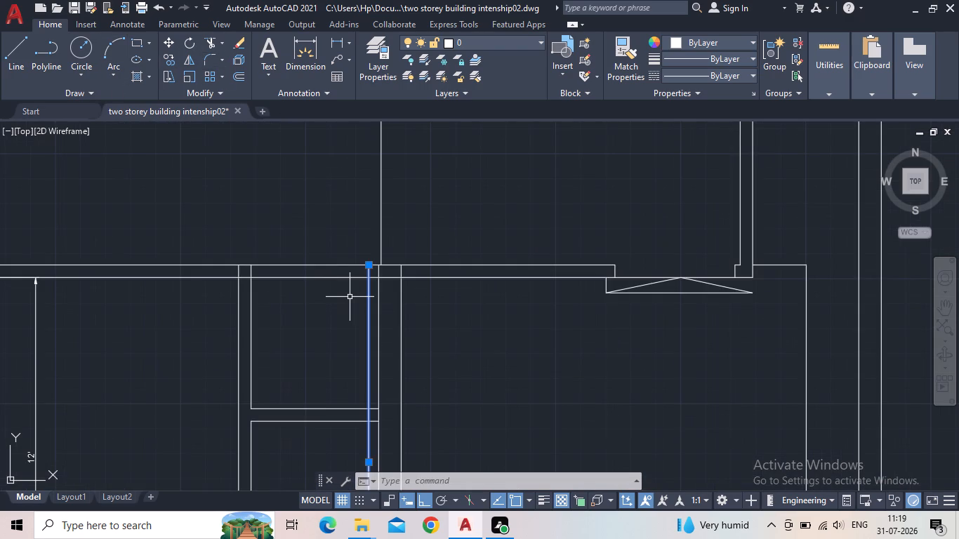
pyautogui.press('Delete')
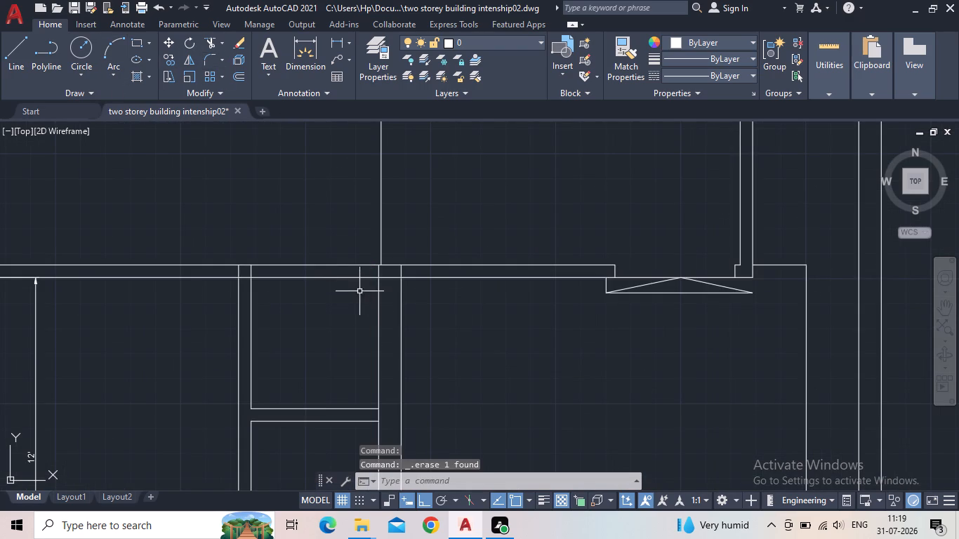
# Measure the thickness of the small rooms' right-hand vertical wall with a linear dimension.
pyautogui.scroll(-2, 324, 348)
pyautogui.moveTo(380, 392); pyautogui.dragTo(425, 335, button='middle')
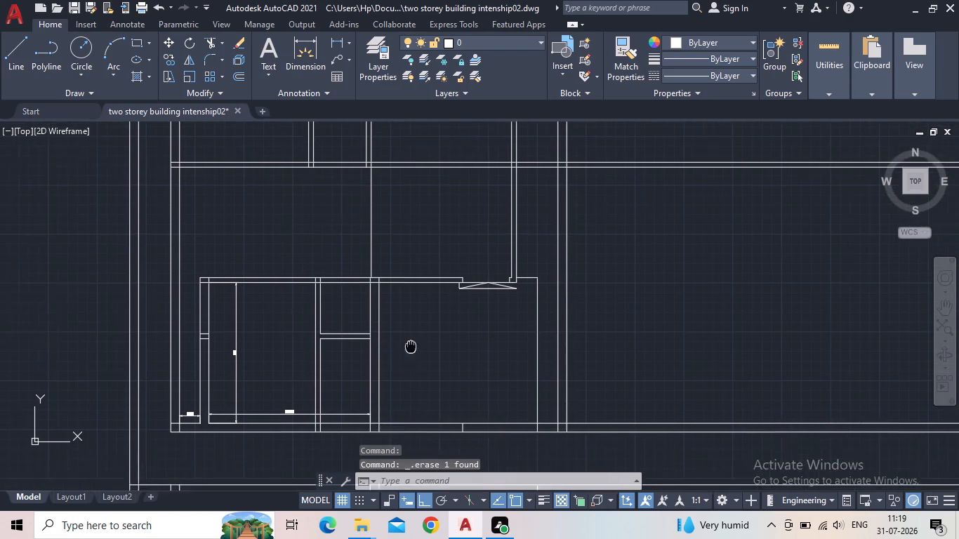
pyautogui.moveTo(425, 335); pyautogui.dragTo(427, 333, button='middle')
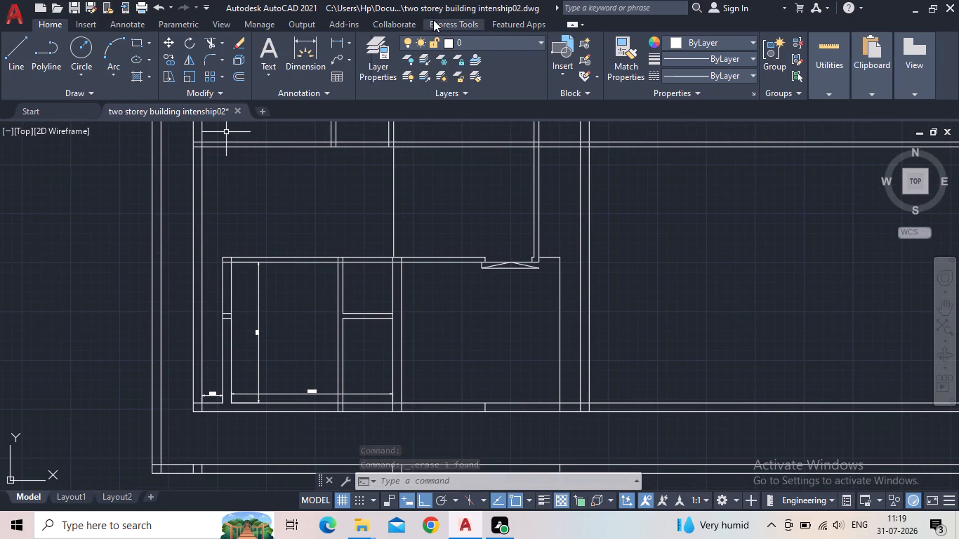
pyautogui.click(330, 38)
pyautogui.scroll(3, 385, 256)
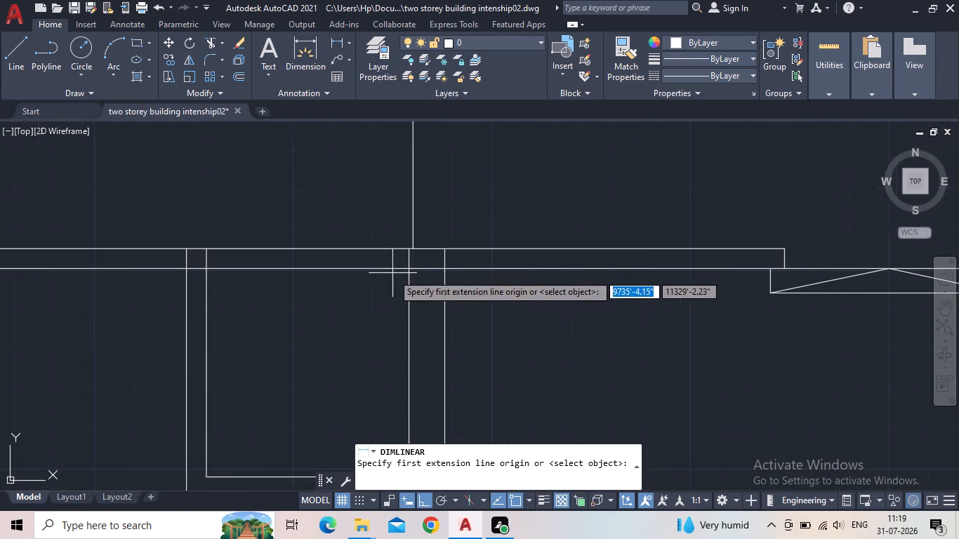
pyautogui.click(442, 270)
pyautogui.click(403, 269)
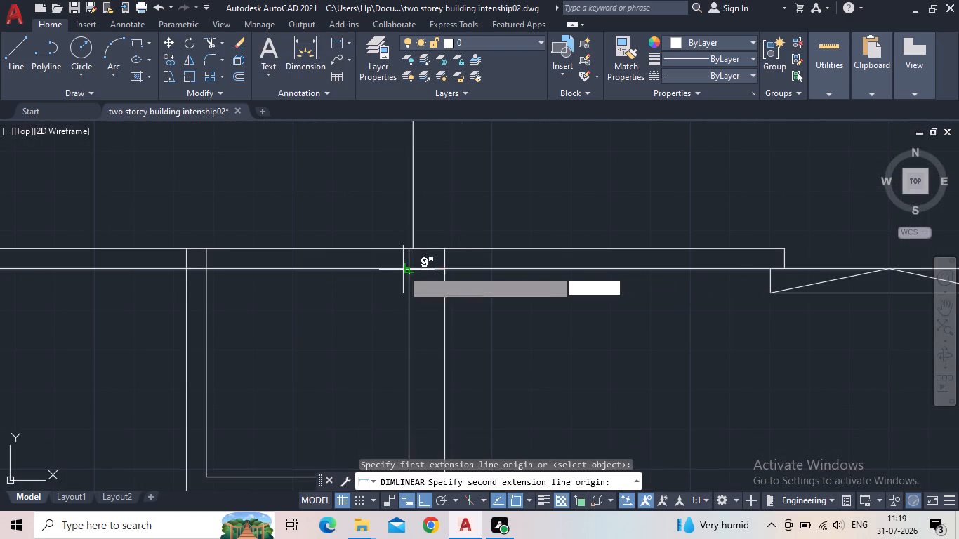
pyautogui.press('Escape')
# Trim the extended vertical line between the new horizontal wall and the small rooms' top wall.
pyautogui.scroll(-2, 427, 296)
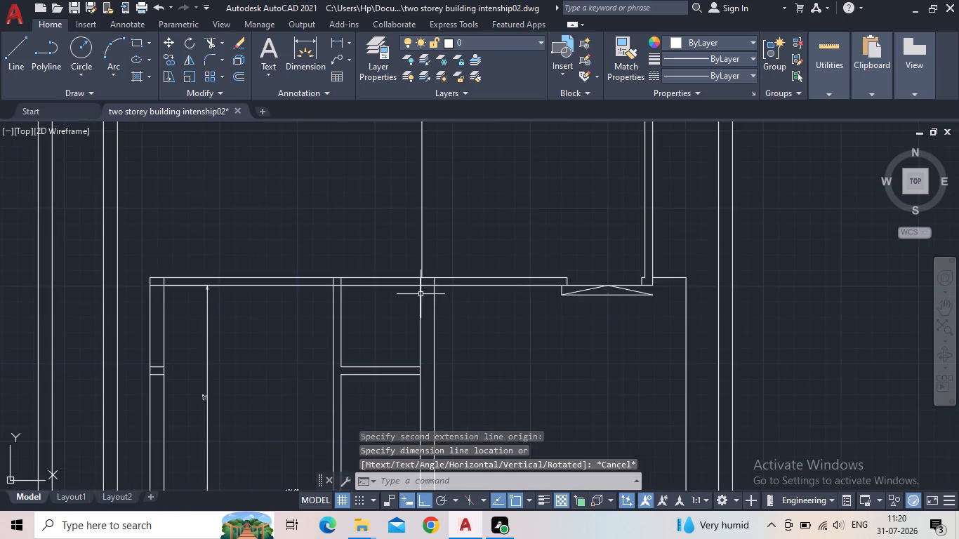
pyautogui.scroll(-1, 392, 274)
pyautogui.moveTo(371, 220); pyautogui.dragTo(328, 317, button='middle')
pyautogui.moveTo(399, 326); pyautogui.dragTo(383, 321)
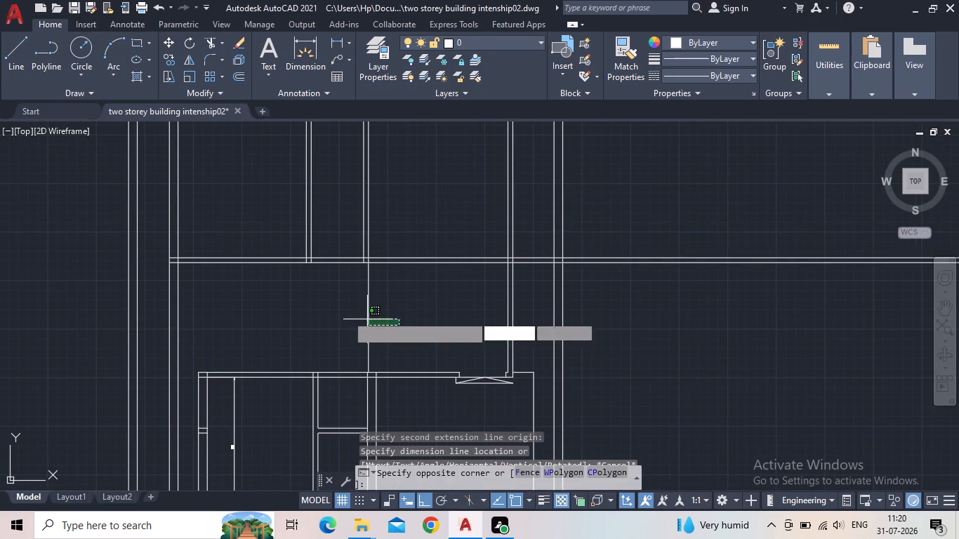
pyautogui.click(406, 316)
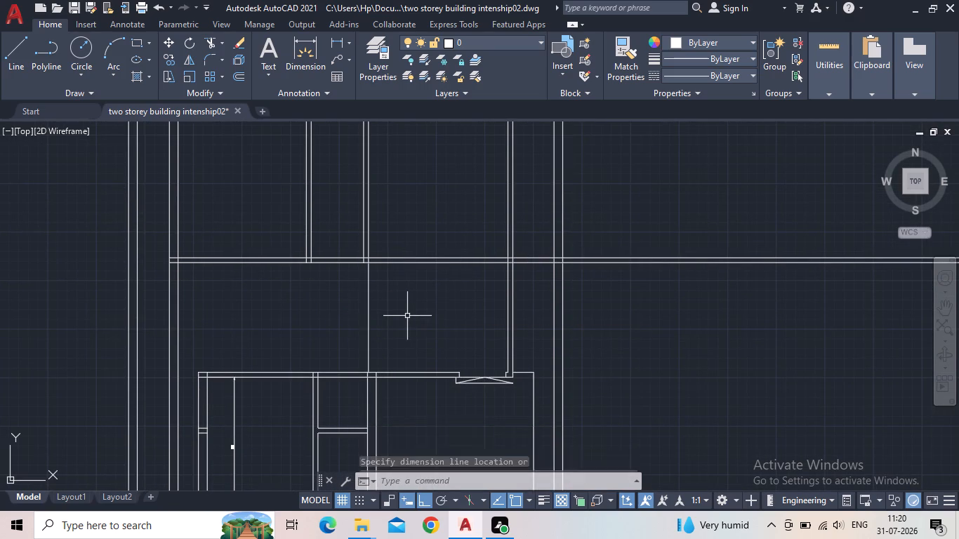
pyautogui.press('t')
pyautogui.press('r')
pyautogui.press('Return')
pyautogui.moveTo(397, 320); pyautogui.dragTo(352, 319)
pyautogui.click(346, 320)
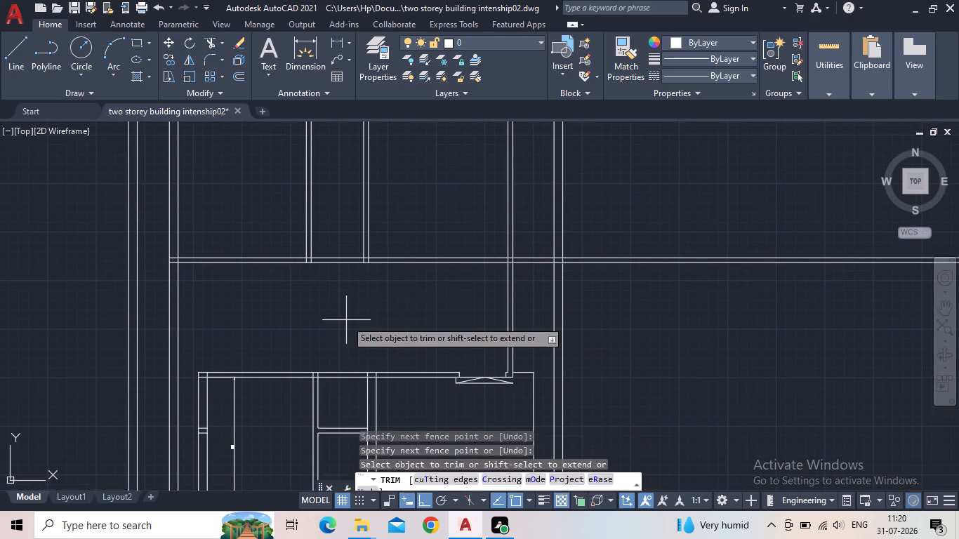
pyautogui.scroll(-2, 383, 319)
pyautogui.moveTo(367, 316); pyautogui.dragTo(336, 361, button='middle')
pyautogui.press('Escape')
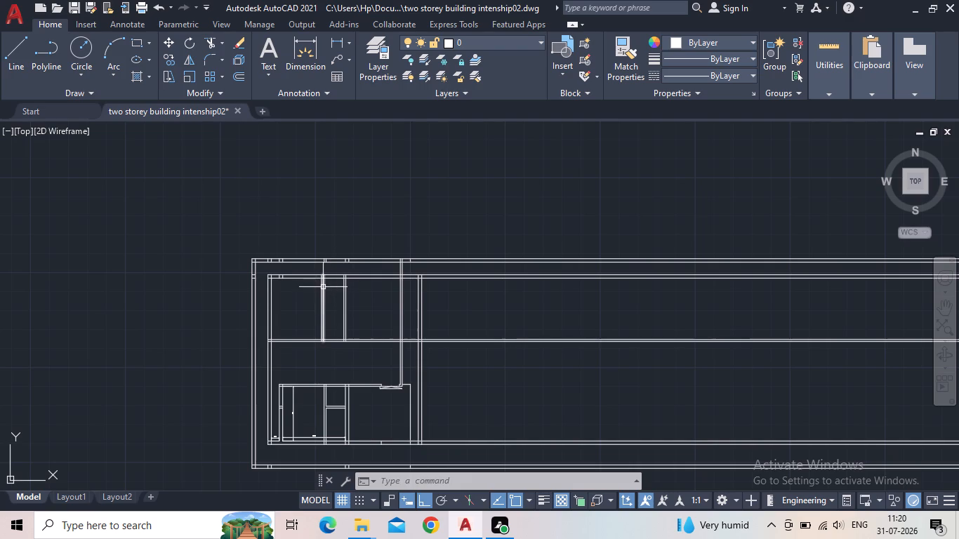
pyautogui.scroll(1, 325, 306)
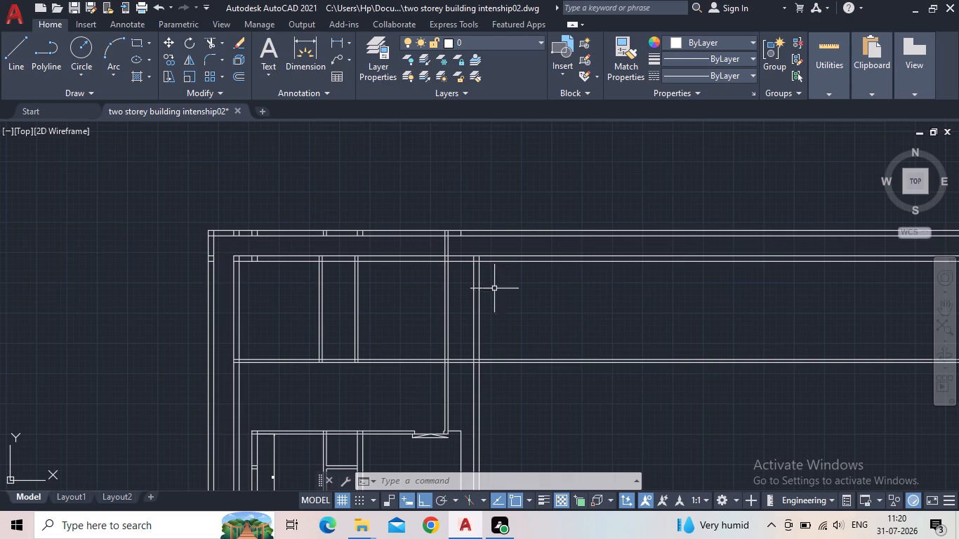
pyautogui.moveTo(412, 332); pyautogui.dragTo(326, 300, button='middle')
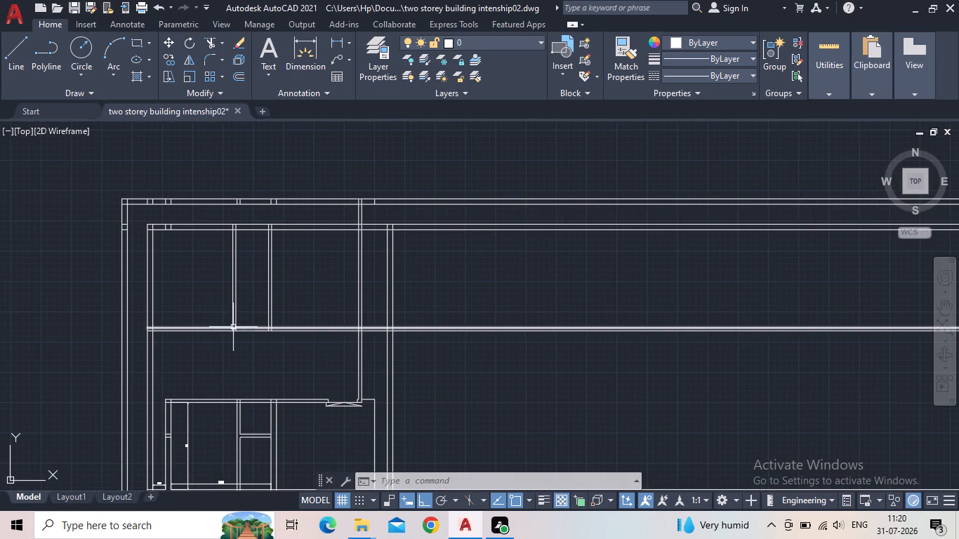
# Offset the upper line of the new horizontal wall upward by 4'7.5".
pyautogui.scroll(2, 231, 325)
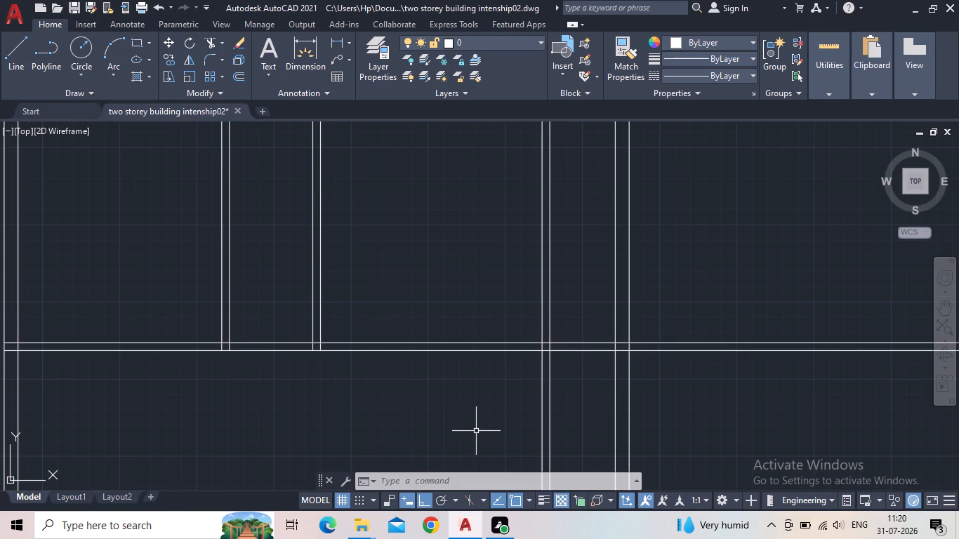
pyautogui.press('o')
pyautogui.press('Return')
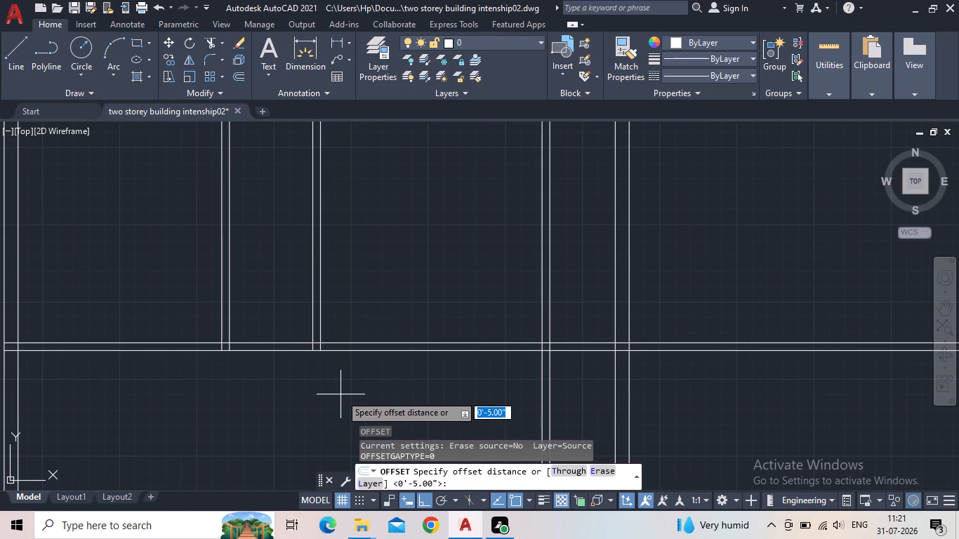
pyautogui.press('4')
pyautogui.press("'")
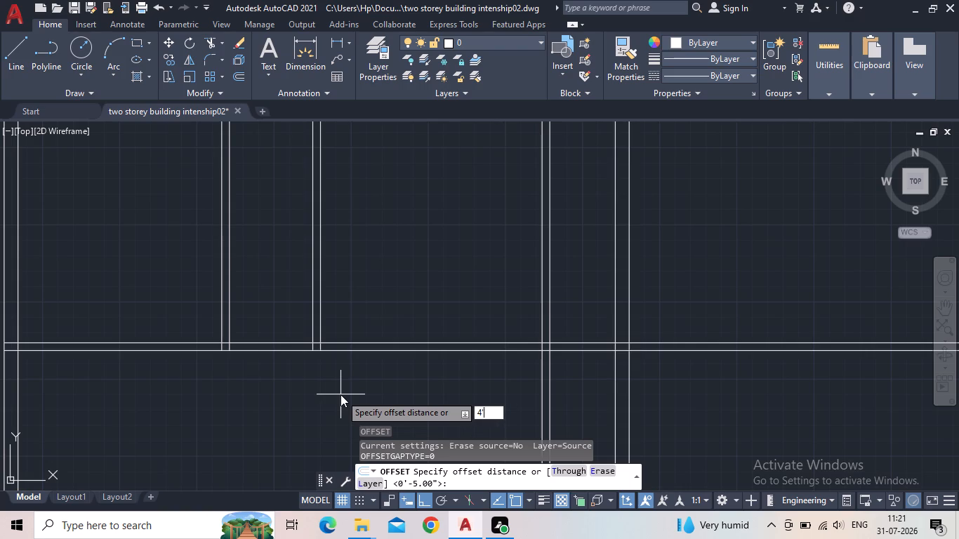
pyautogui.write('73')
pyautogui.press('BackSpace')
pyautogui.write('.5"')
pyautogui.press('Return')
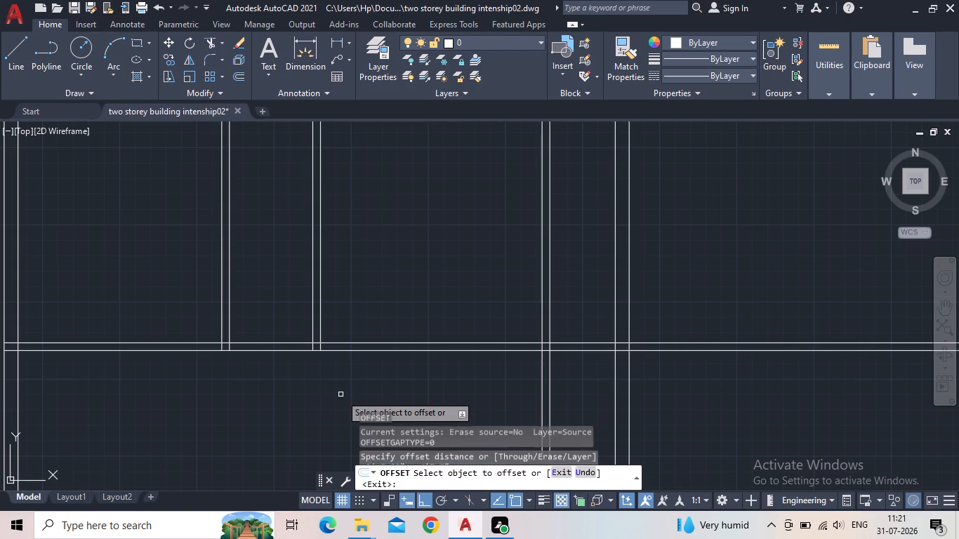
pyautogui.click(260, 342)
pyautogui.click(257, 244)
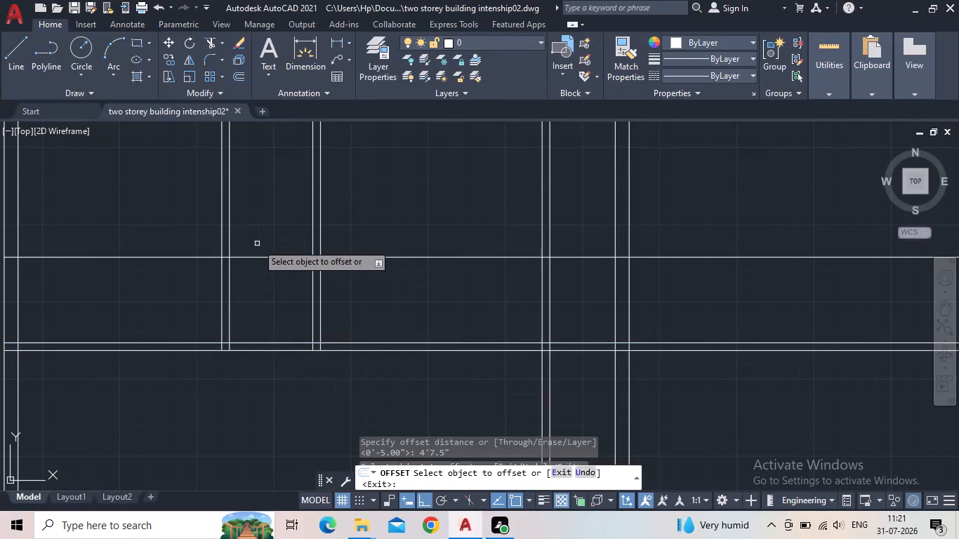
pyautogui.press('Escape')
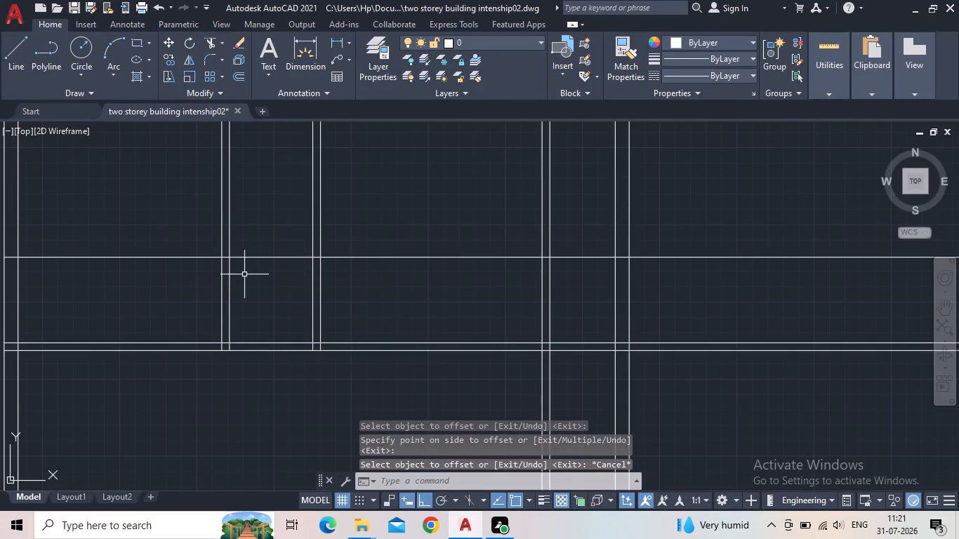
# Offset the new horizontal line upward by 5" to form a partition wall.
pyautogui.press('o')
pyautogui.press('Return')
pyautogui.write('5"')
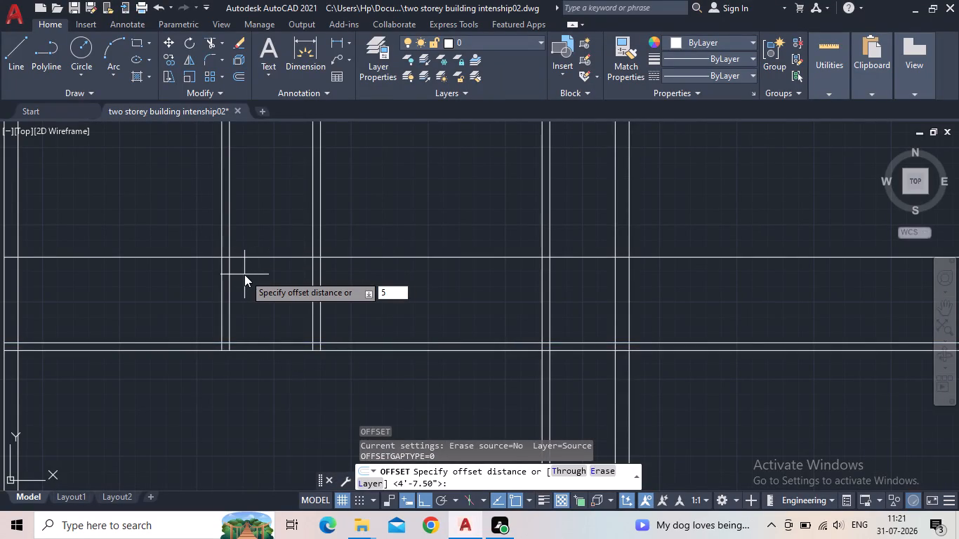
pyautogui.press('Return')
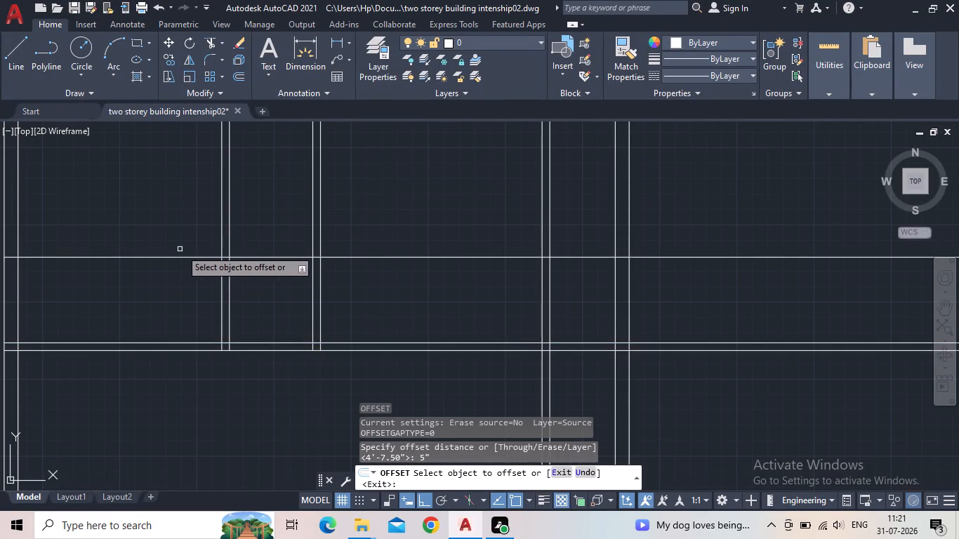
pyautogui.click(266, 256)
pyautogui.click(260, 231)
pyautogui.press('Escape')
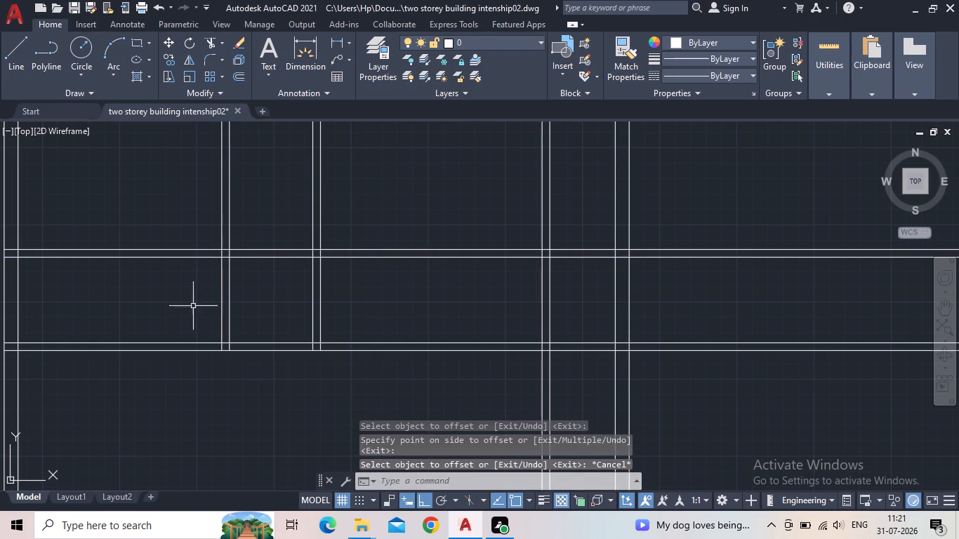
# Trim both partition lines outside the two 5" vertical walls, from the left-hand wall and to the long vertical wall.
pyautogui.press('t')
pyautogui.press('r')
pyautogui.press('Return')
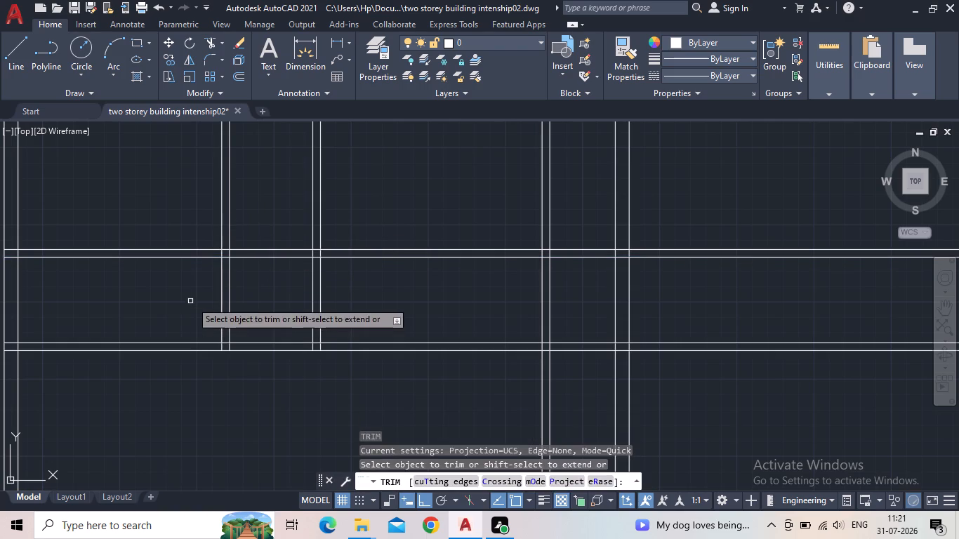
pyautogui.moveTo(192, 300); pyautogui.dragTo(187, 289)
pyautogui.click(151, 213)
pyautogui.moveTo(410, 275); pyautogui.dragTo(402, 243)
pyautogui.click(397, 227)
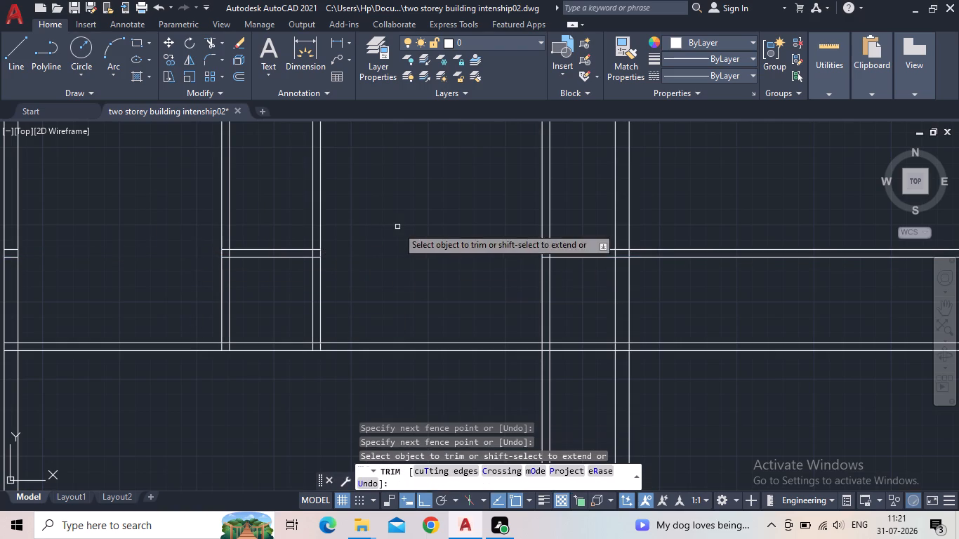
pyautogui.press('Escape')
# Erase the two leftover partition lines running right from the long vertical wall.
pyautogui.moveTo(711, 296); pyautogui.dragTo(700, 276)
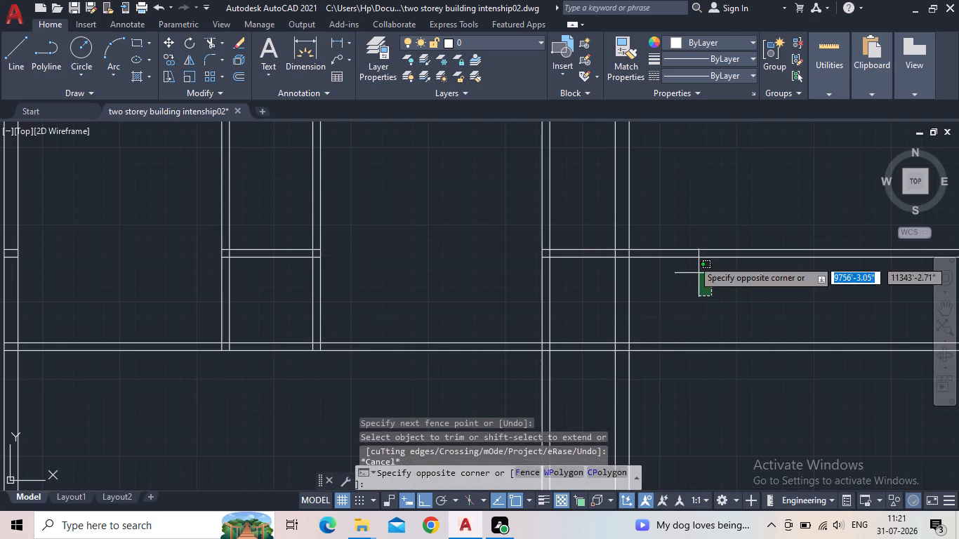
pyautogui.click(676, 234)
pyautogui.press('Delete')
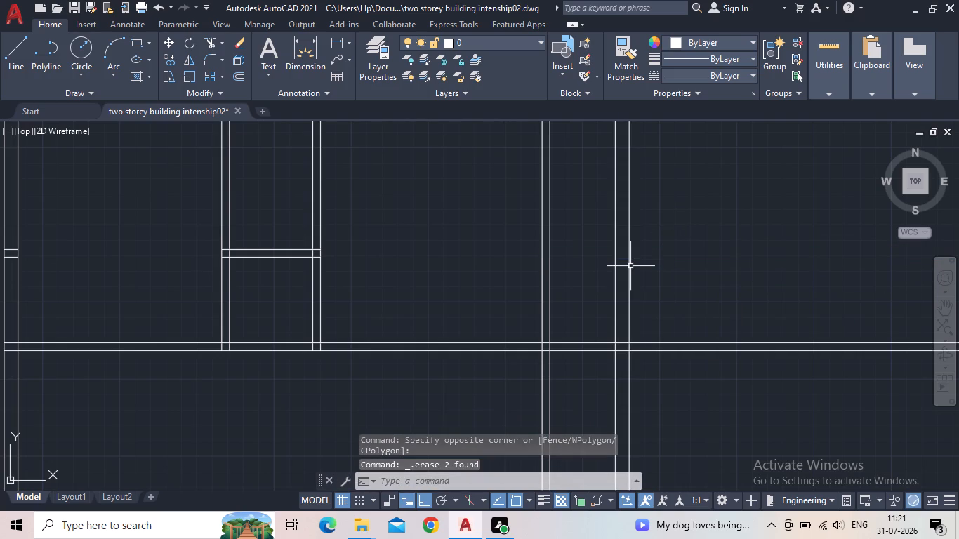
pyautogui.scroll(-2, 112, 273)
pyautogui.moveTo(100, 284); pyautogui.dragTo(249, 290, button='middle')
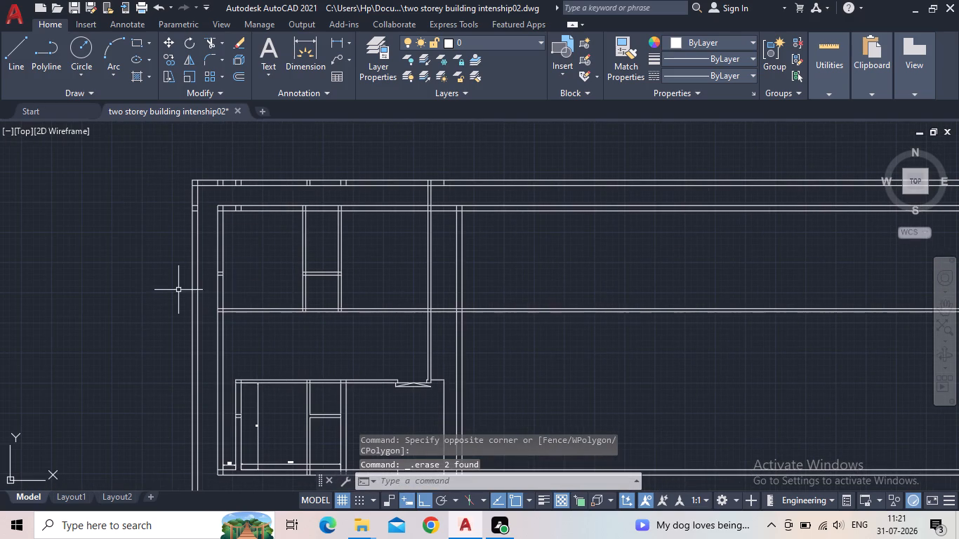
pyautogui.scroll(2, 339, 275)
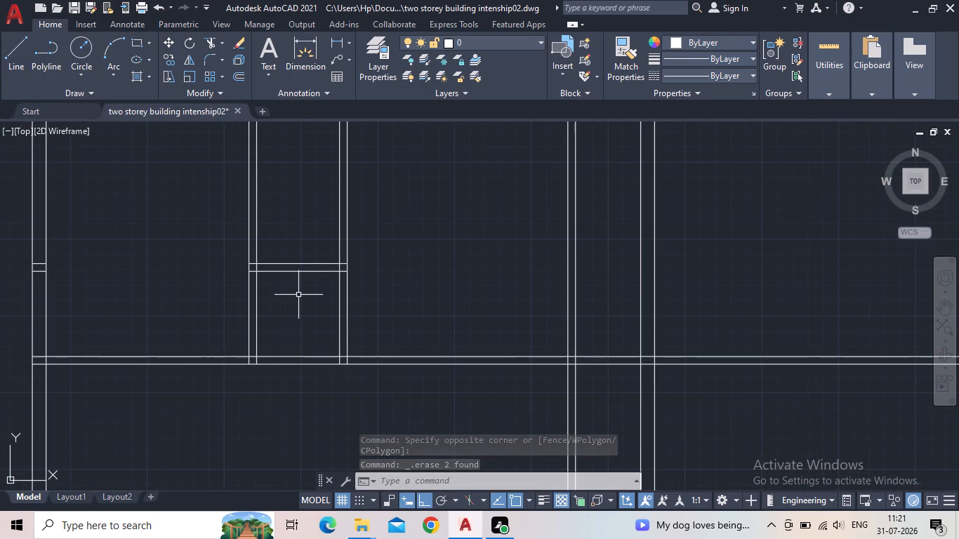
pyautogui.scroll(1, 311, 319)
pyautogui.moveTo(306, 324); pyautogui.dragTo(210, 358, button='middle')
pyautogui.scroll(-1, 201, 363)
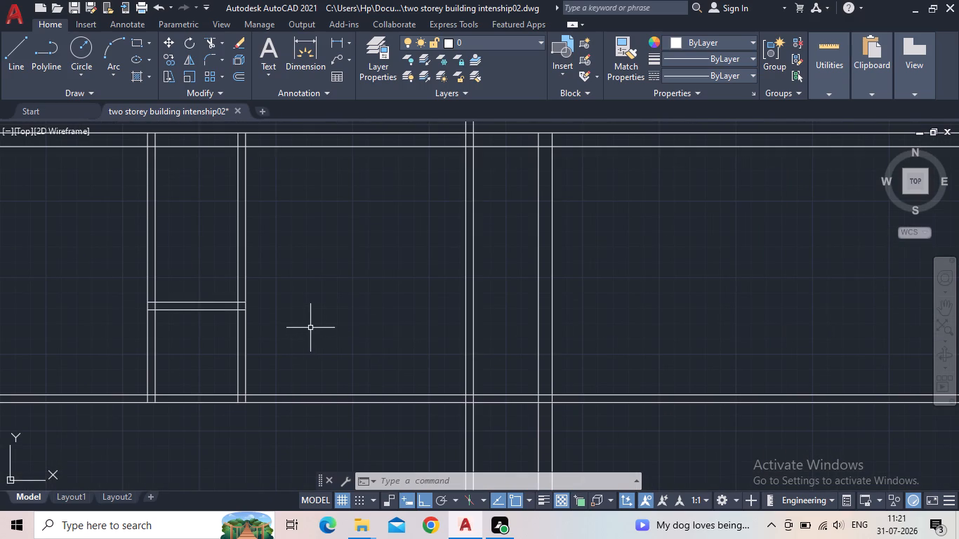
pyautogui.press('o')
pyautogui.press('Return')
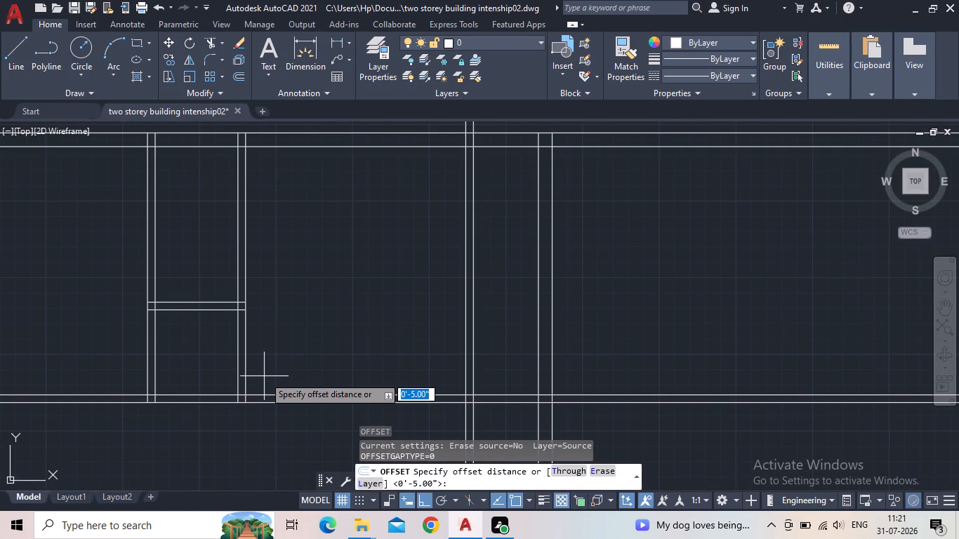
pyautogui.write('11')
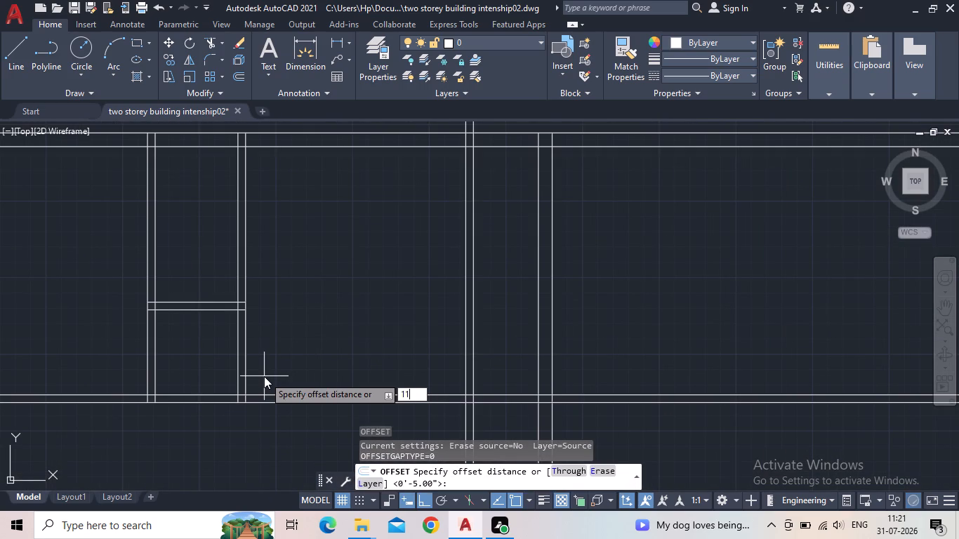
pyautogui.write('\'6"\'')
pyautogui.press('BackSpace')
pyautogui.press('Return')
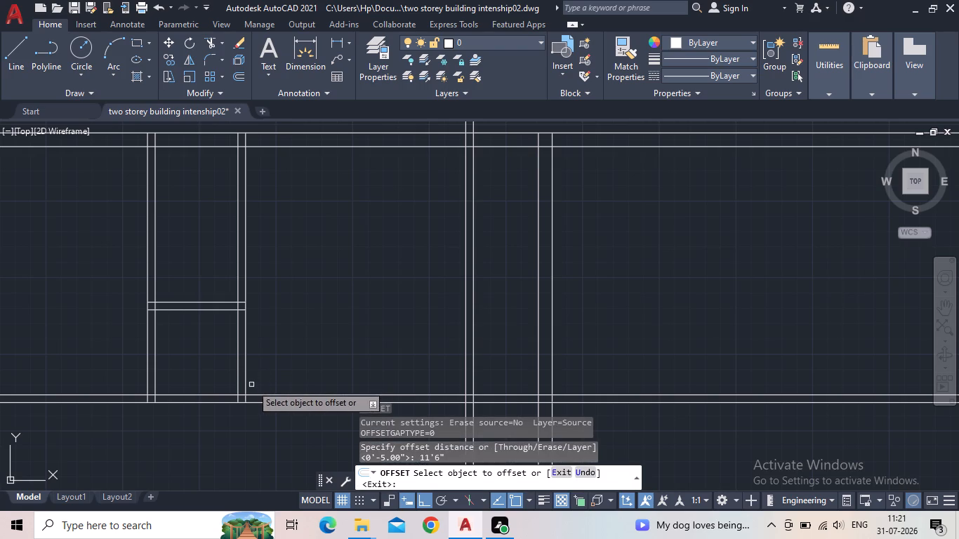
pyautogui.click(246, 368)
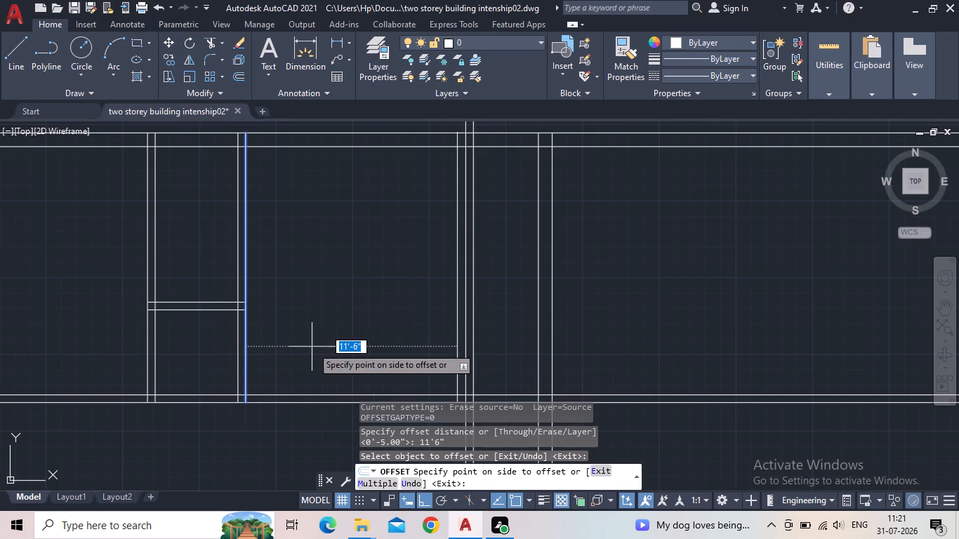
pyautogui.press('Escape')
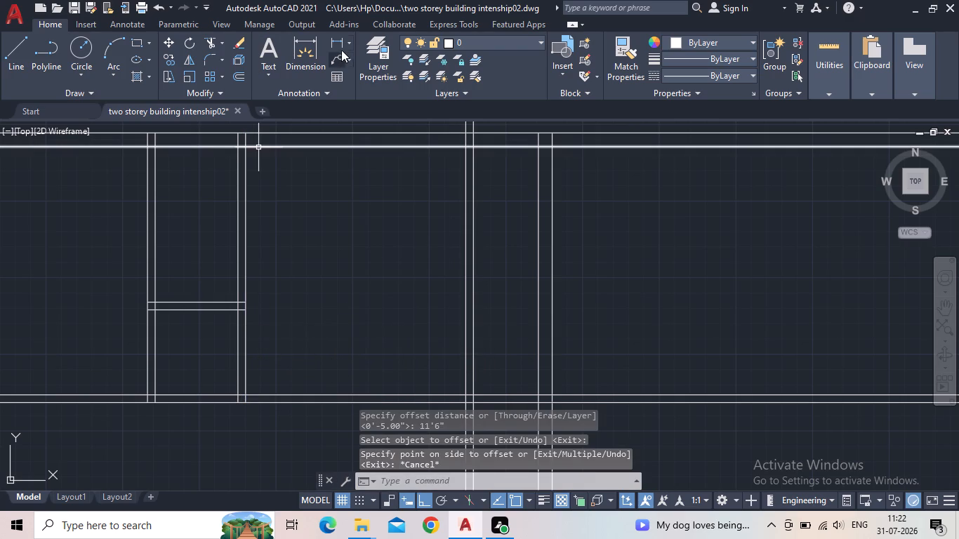
# Measure the clear height between the upper wall and the new horizontal wall with a temporary linear dimension, and erase it.
pyautogui.click(340, 45)
pyautogui.click(244, 396)
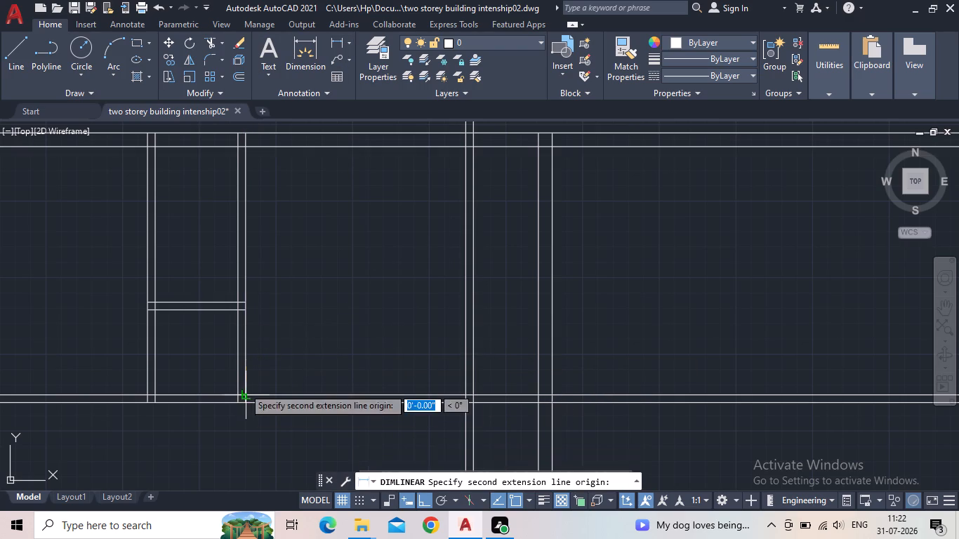
pyautogui.click(244, 150)
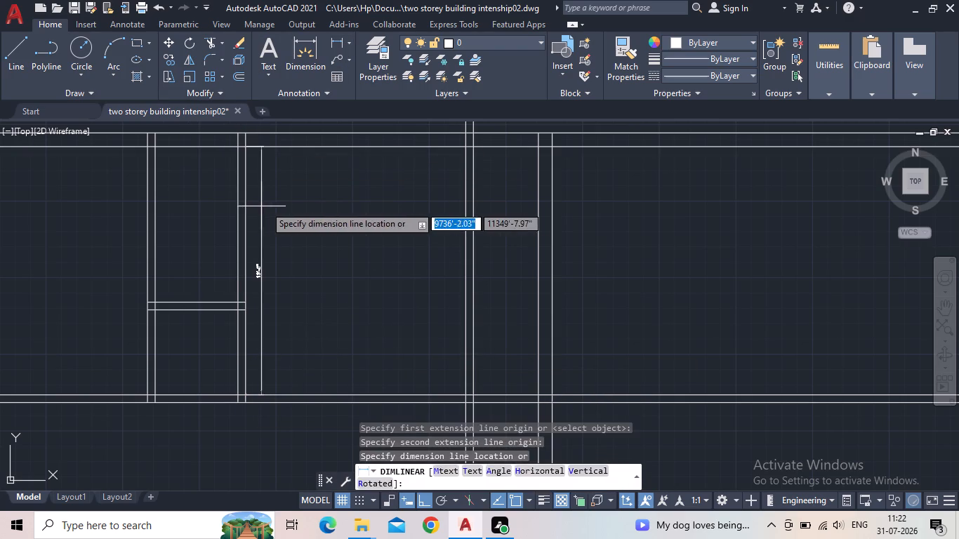
pyautogui.click(266, 206)
pyautogui.scroll(3, 246, 276)
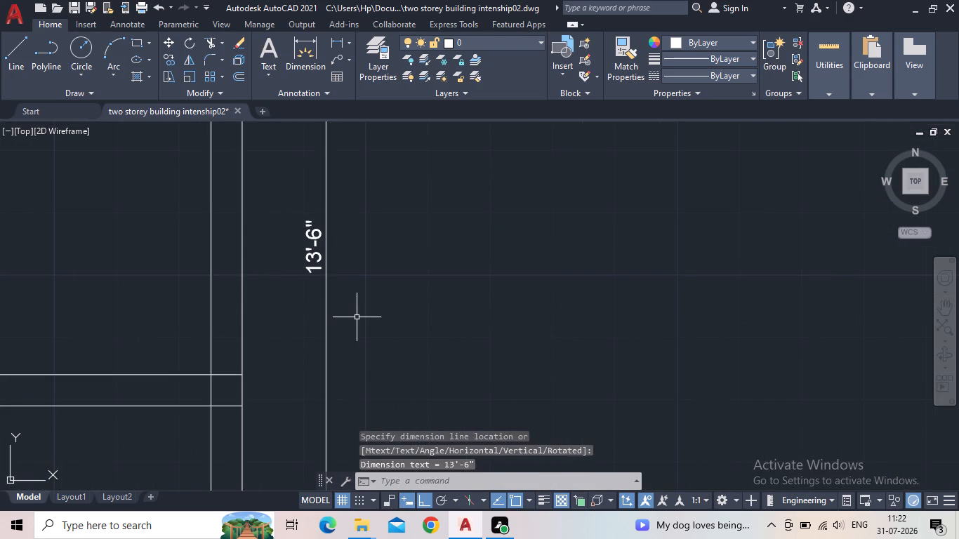
pyautogui.moveTo(369, 310); pyautogui.dragTo(355, 305)
pyautogui.click(294, 265)
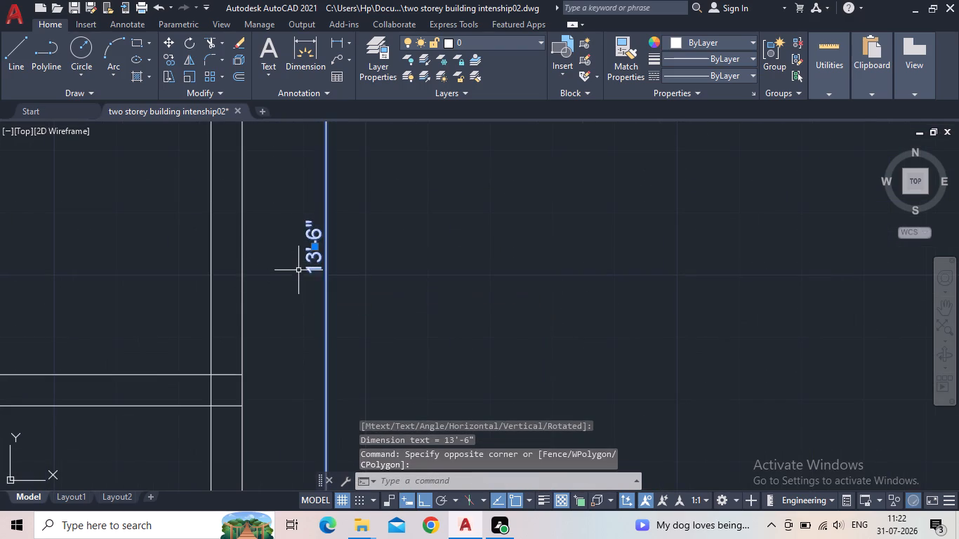
pyautogui.press('Delete')
# Extend both lines of the horizontal wall above the 13'-9" room leftward to the inner face of the left-hand wall.
pyautogui.scroll(-4, 283, 298)
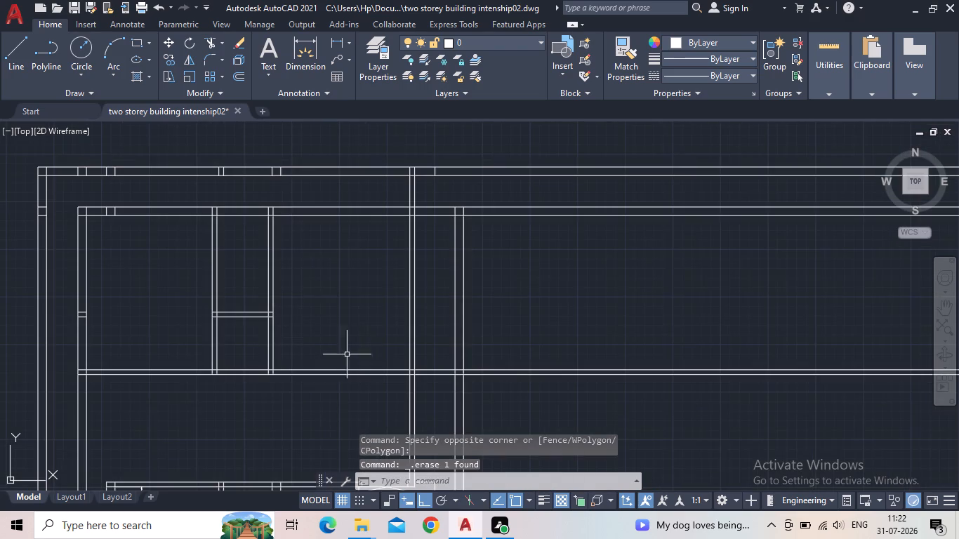
pyautogui.moveTo(359, 340); pyautogui.dragTo(317, 300, button='middle')
pyautogui.scroll(-1, 279, 317)
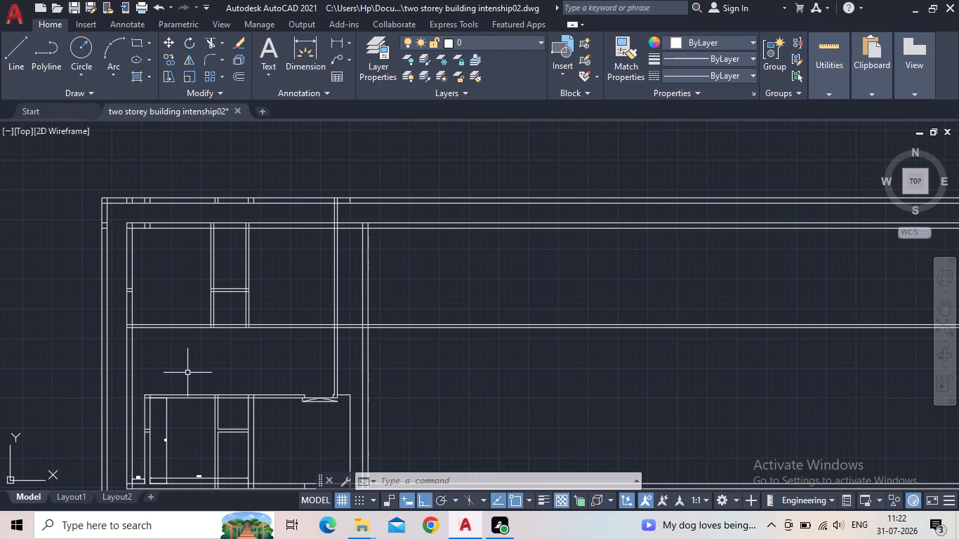
pyautogui.scroll(-1, 187, 370)
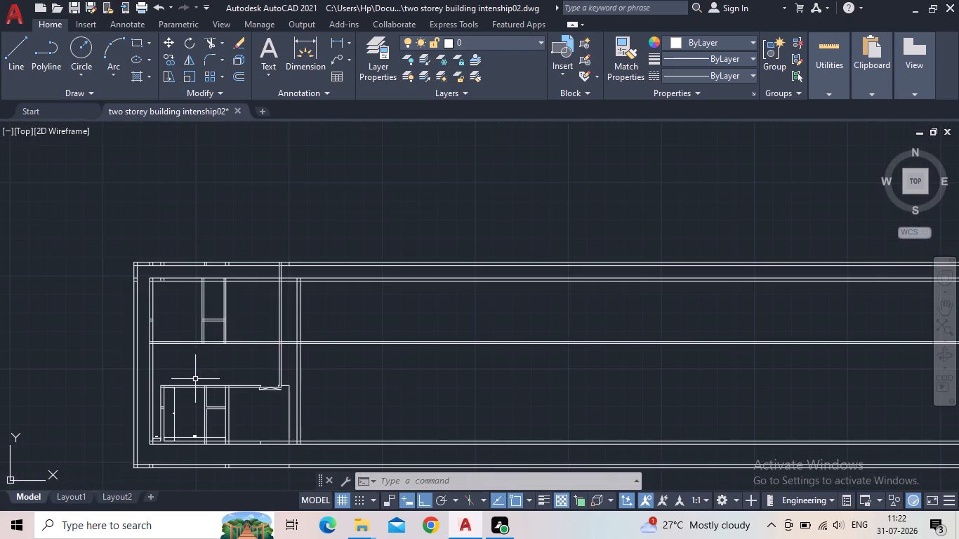
pyautogui.moveTo(195, 378); pyautogui.dragTo(310, 387, button='middle')
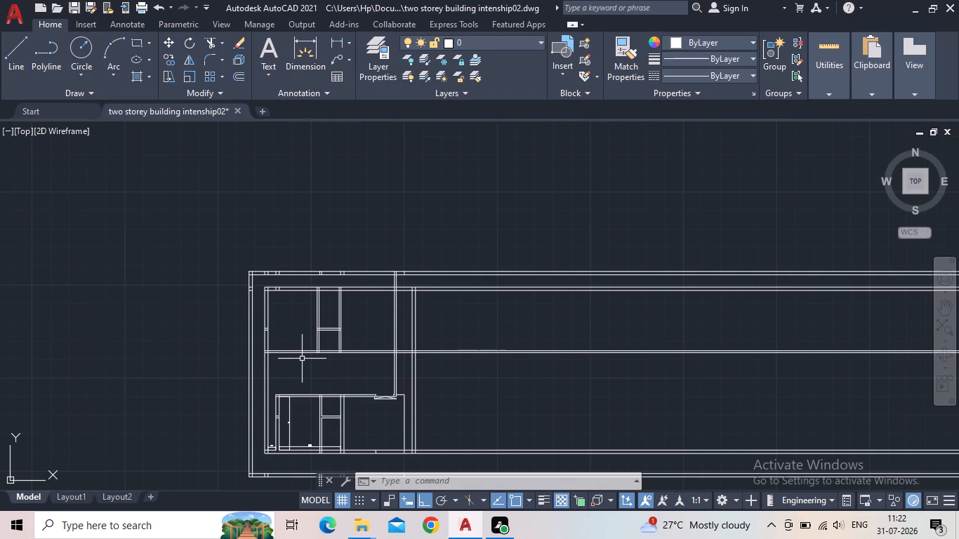
pyautogui.scroll(3, 301, 358)
pyautogui.scroll(-2, 301, 369)
pyautogui.moveTo(350, 349); pyautogui.dragTo(373, 288, button='middle')
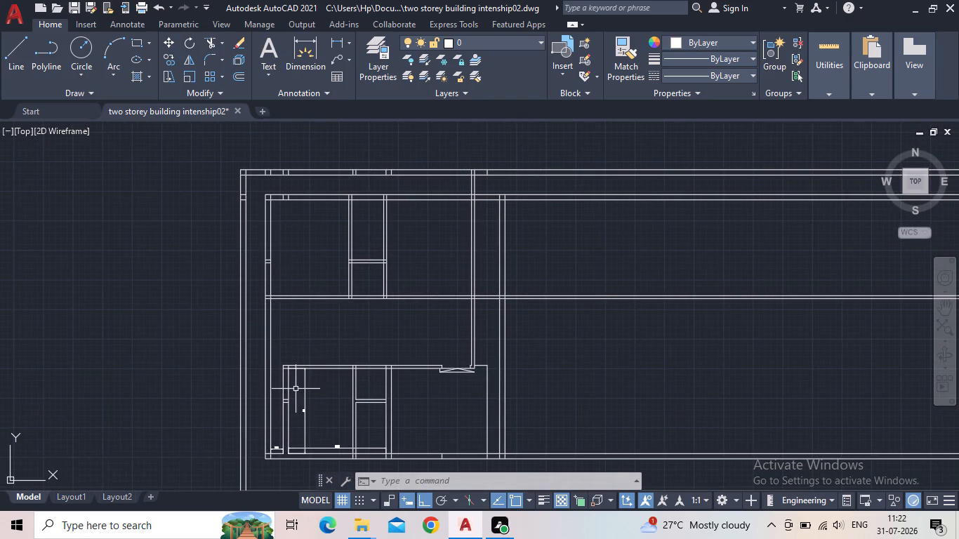
pyautogui.scroll(1, 281, 381)
pyautogui.moveTo(352, 334); pyautogui.dragTo(406, 326, button='middle')
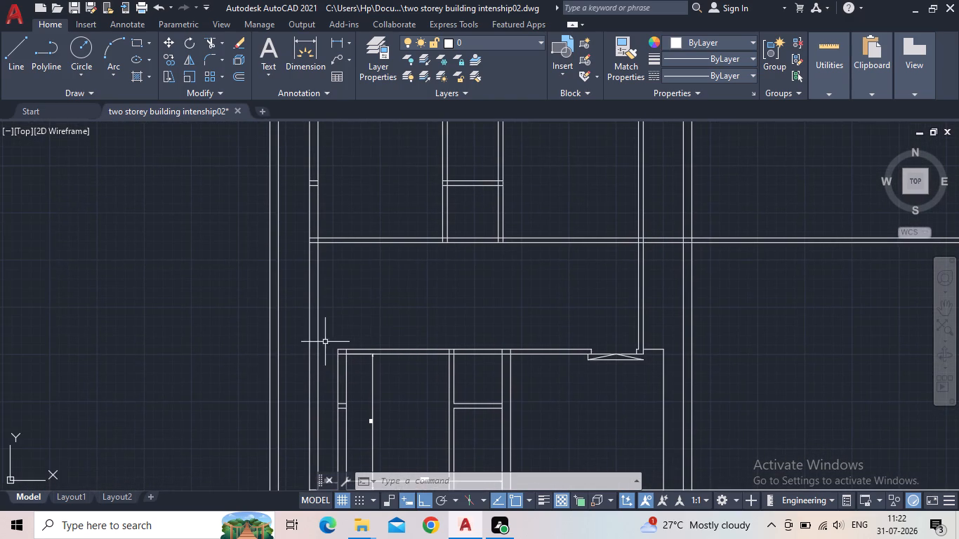
pyautogui.moveTo(348, 390); pyautogui.dragTo(348, 311, button='middle')
pyautogui.scroll(-1, 348, 307)
pyautogui.scroll(1, 327, 338)
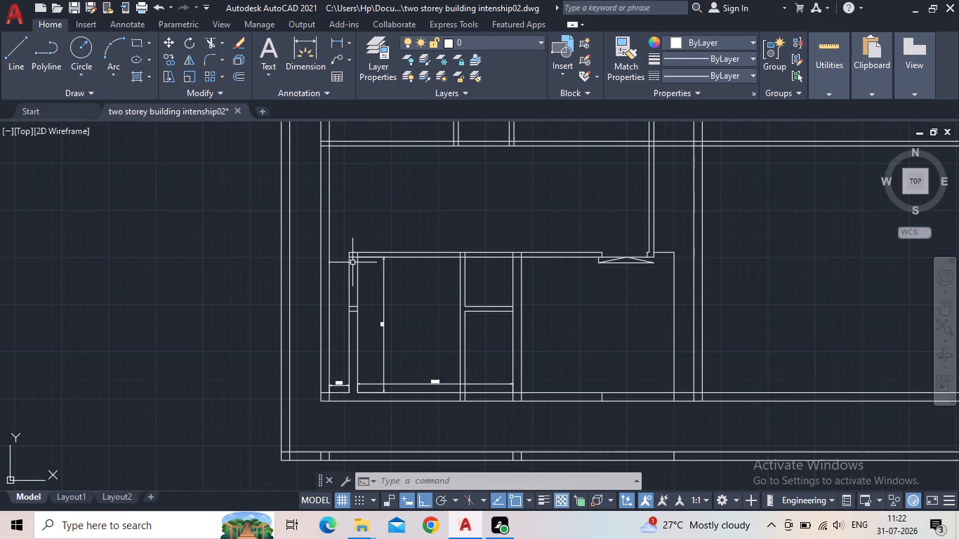
pyautogui.press('e')
pyautogui.press('x')
pyautogui.press('Return')
pyautogui.scroll(2, 312, 262)
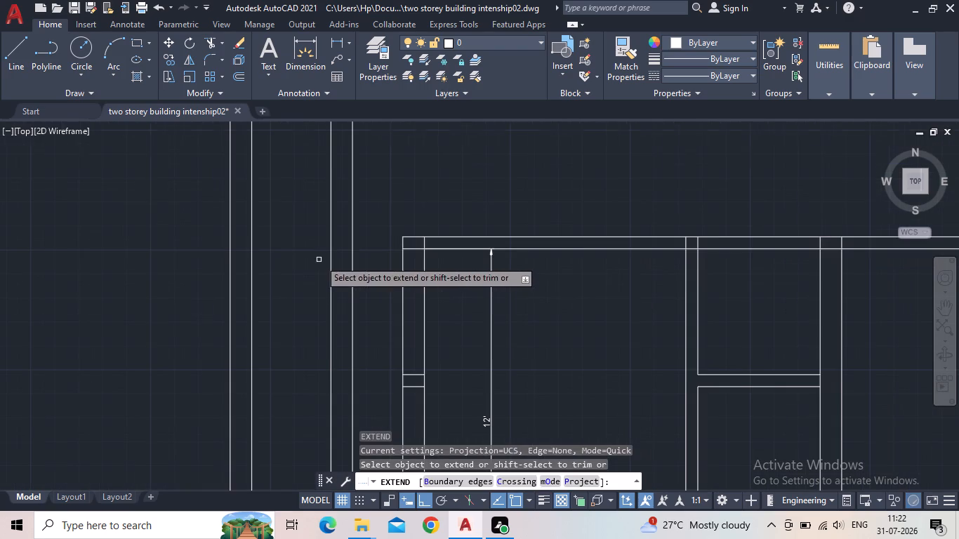
pyautogui.click(411, 251)
pyautogui.click(410, 239)
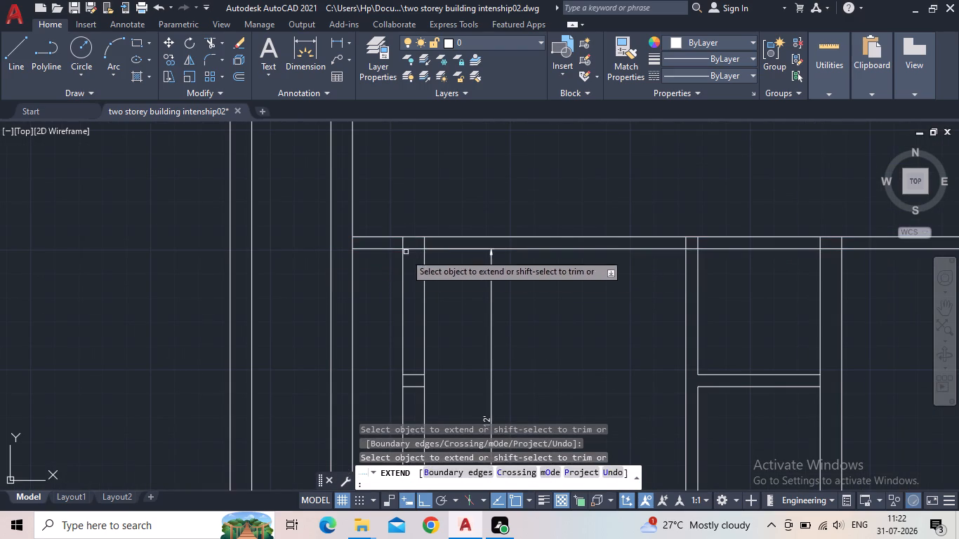
pyautogui.press('Escape')
# Trim the crossing wall-line stubs inside the bottom-left corner where the left-hand wall meets the lower wall.
pyautogui.scroll(-2, 385, 278)
pyautogui.moveTo(374, 312); pyautogui.dragTo(335, 267, button='middle')
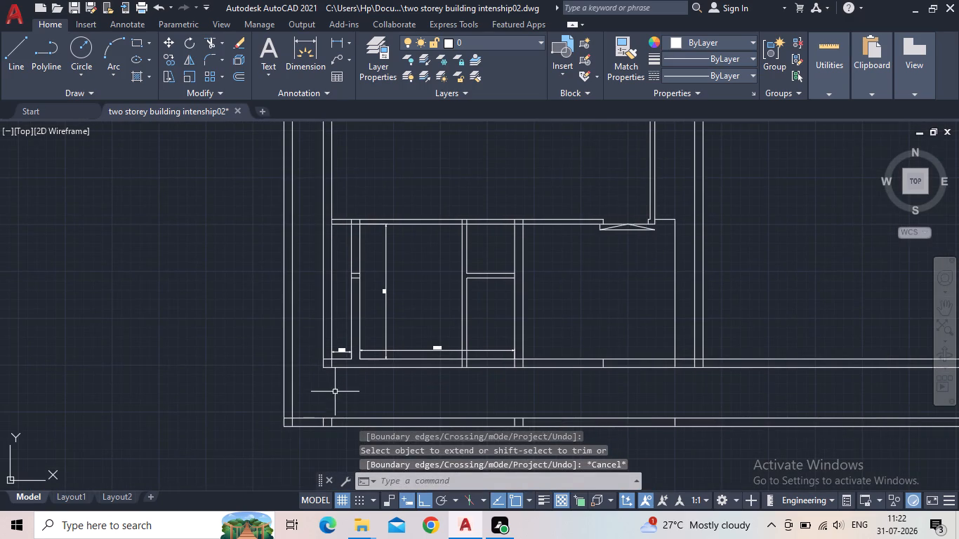
pyautogui.scroll(2, 341, 404)
pyautogui.press('t')
pyautogui.press('r')
pyautogui.press('Return')
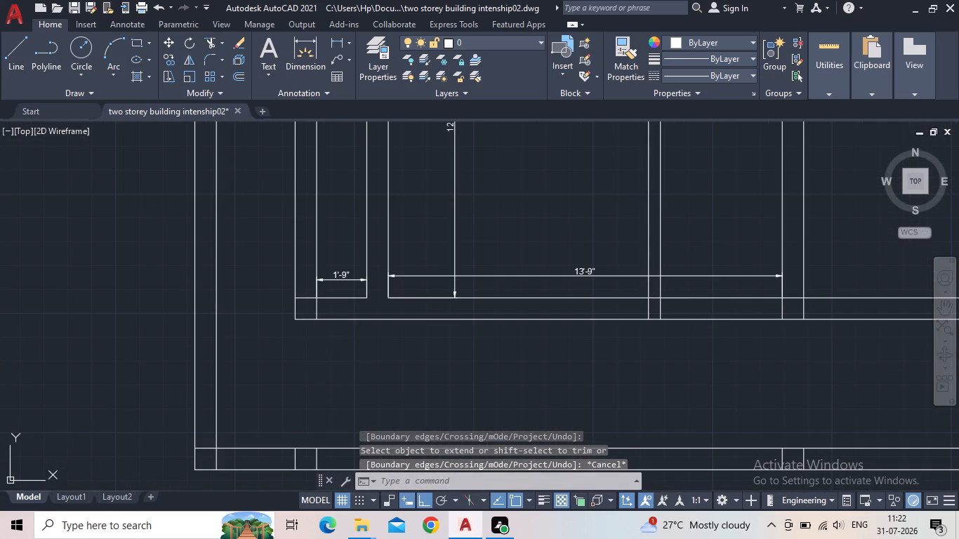
pyautogui.scroll(2, 305, 317)
pyautogui.click(402, 243)
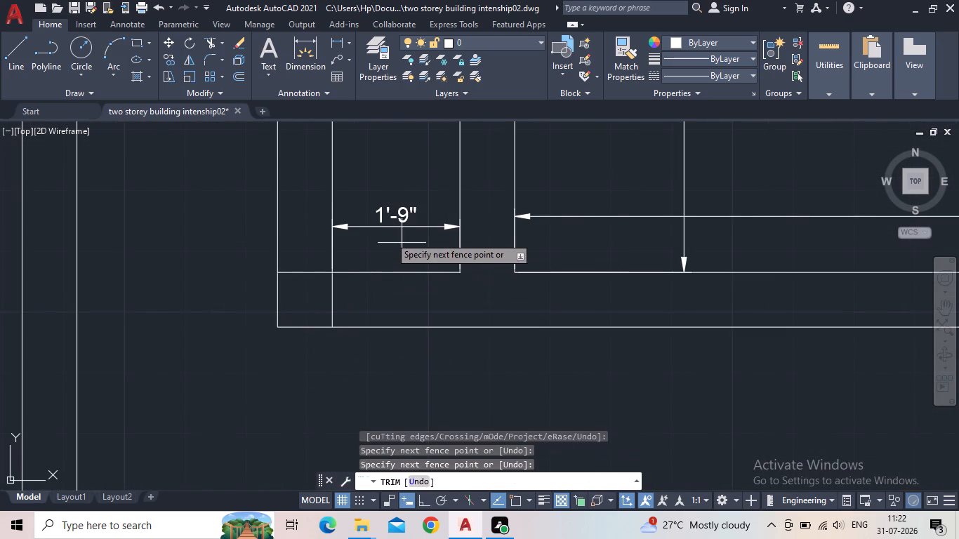
pyautogui.click(387, 262)
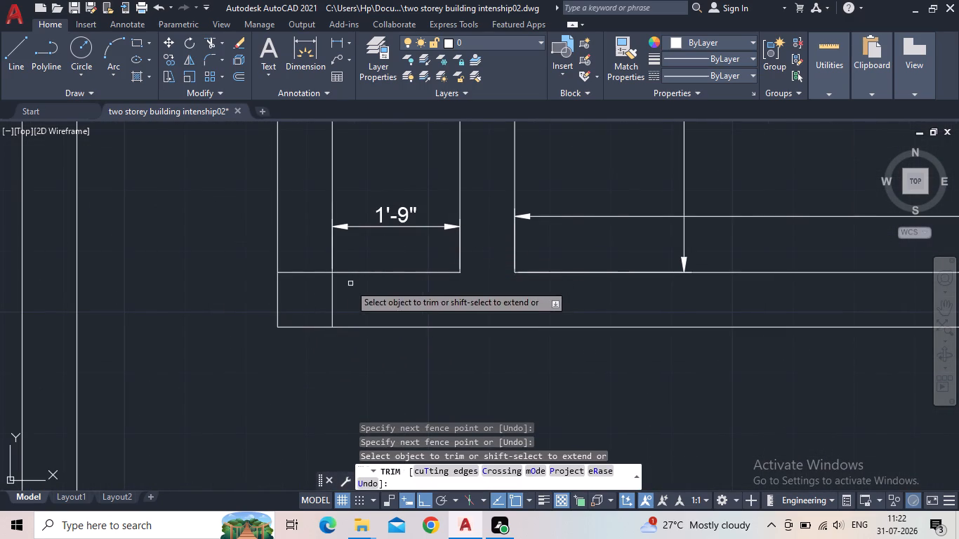
pyautogui.scroll(-3, 317, 310)
pyautogui.scroll(1, 311, 299)
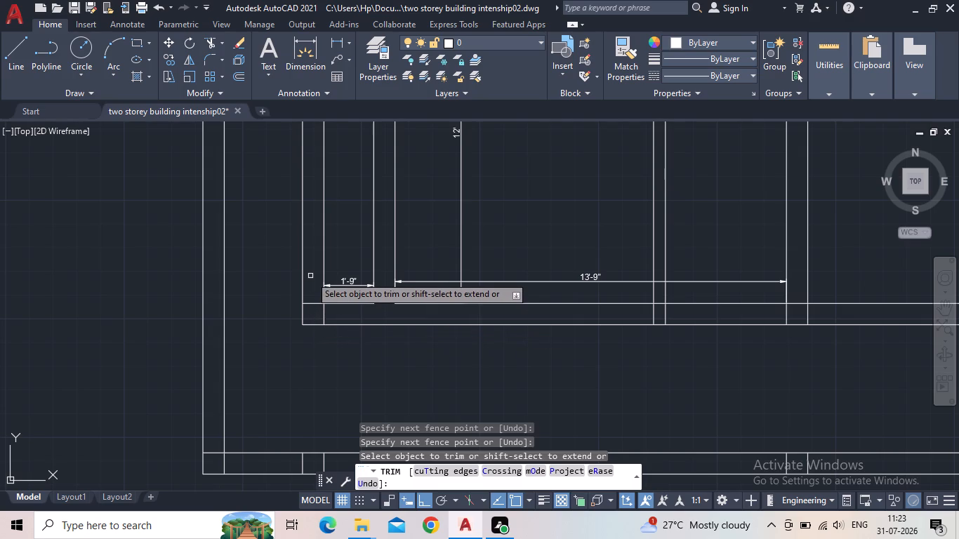
pyautogui.scroll(-1, 308, 276)
pyautogui.moveTo(331, 262); pyautogui.dragTo(336, 347, button='middle')
pyautogui.scroll(-2, 335, 344)
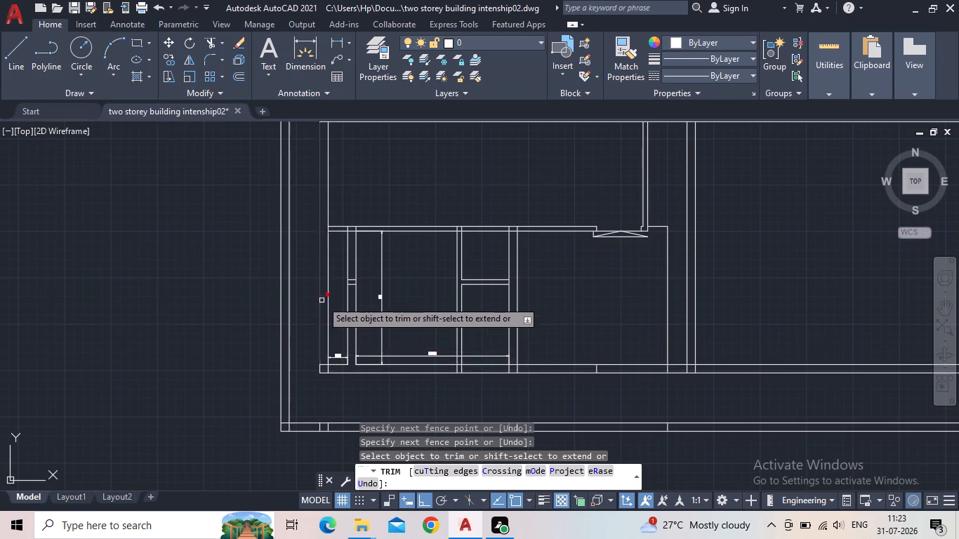
pyautogui.scroll(3, 322, 352)
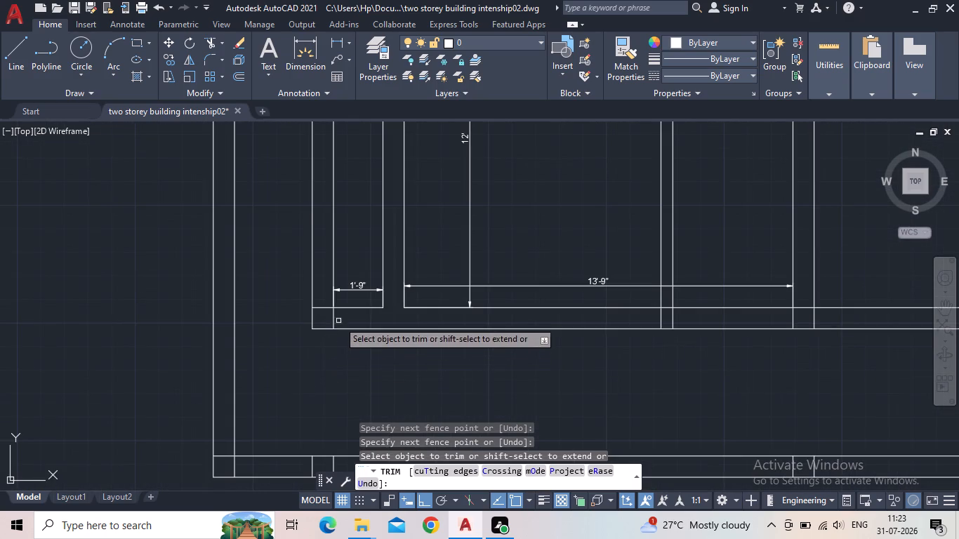
pyautogui.scroll(1, 338, 321)
pyautogui.moveTo(351, 318); pyautogui.dragTo(326, 312)
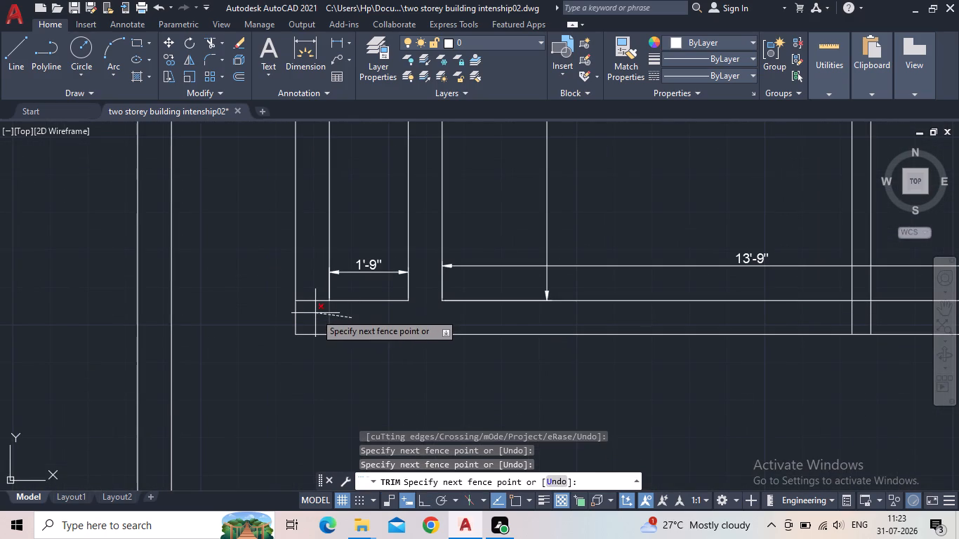
pyautogui.click(318, 314)
pyautogui.moveTo(318, 314); pyautogui.dragTo(315, 306)
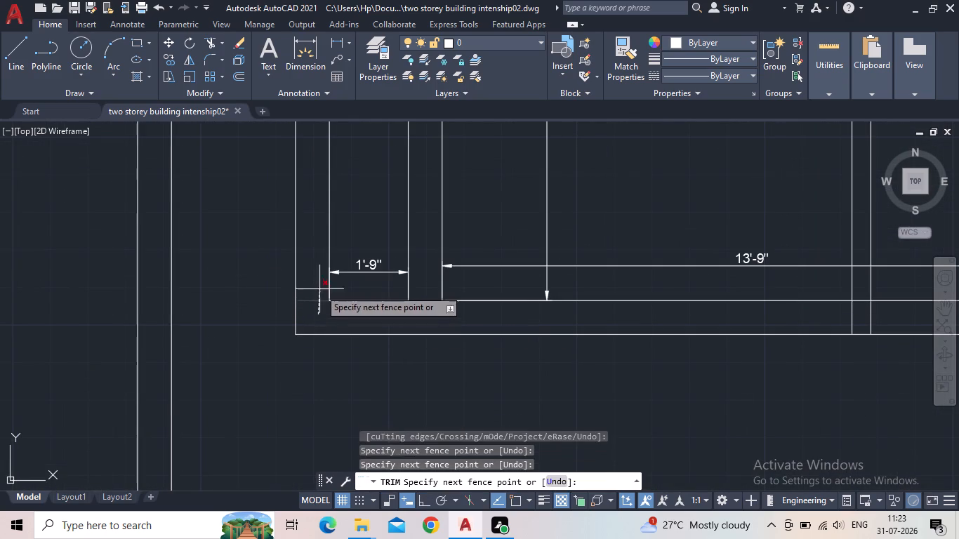
pyautogui.click(319, 289)
# Remove the 1'-9" dimension from the narrow gap beside the left-hand wall.
pyautogui.scroll(-1, 311, 300)
pyautogui.moveTo(362, 292); pyautogui.dragTo(355, 287)
pyautogui.click(345, 269)
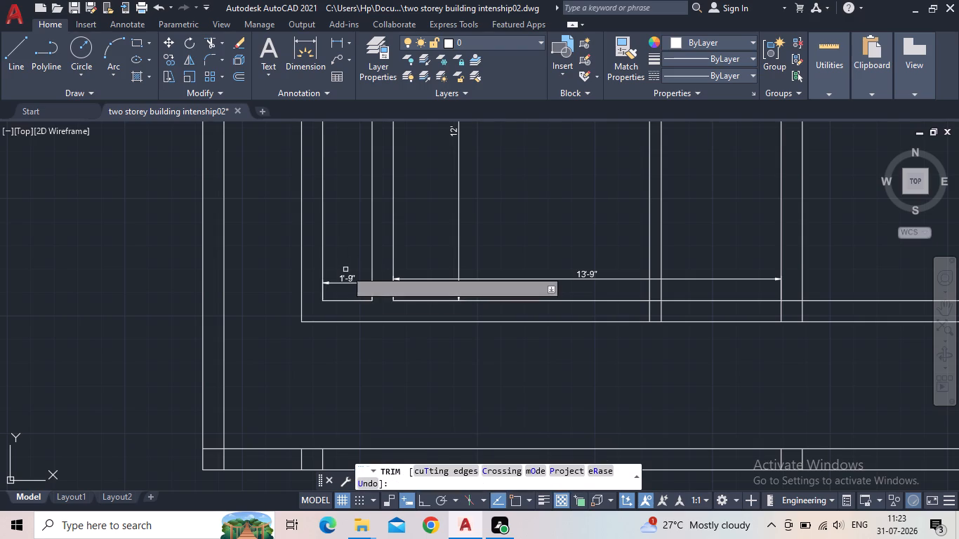
pyautogui.click(348, 280)
# Trim the overlapping lines where the 13'-9" room's left wall meets the horizontal wall above it, forming an open T-junction.
pyautogui.scroll(-1, 345, 310)
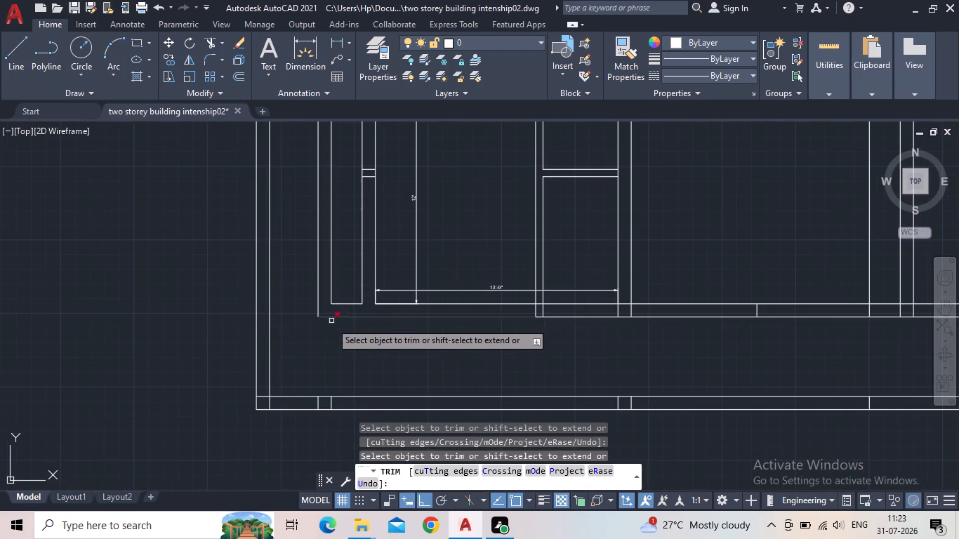
pyautogui.scroll(-1, 319, 336)
pyautogui.moveTo(312, 334); pyautogui.dragTo(303, 394, button='middle')
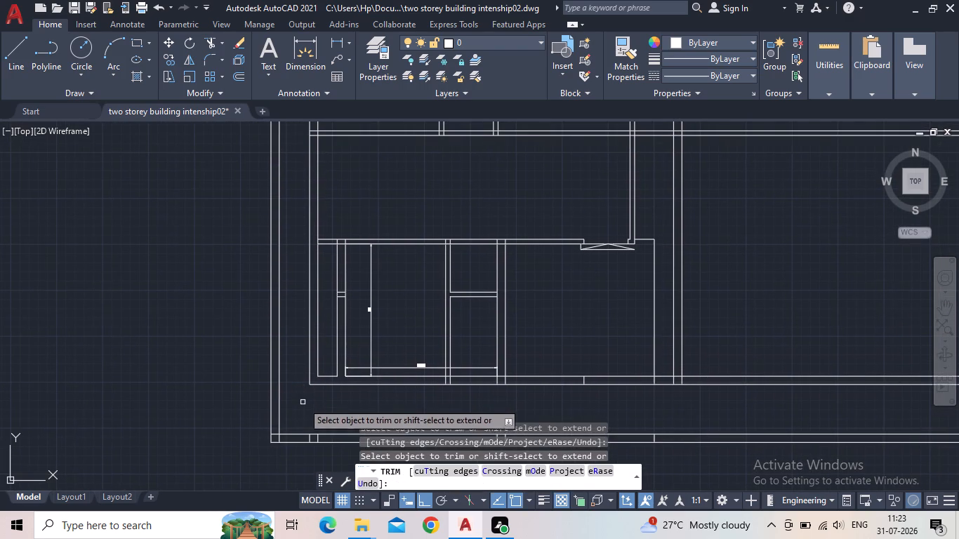
pyautogui.scroll(-1, 309, 406)
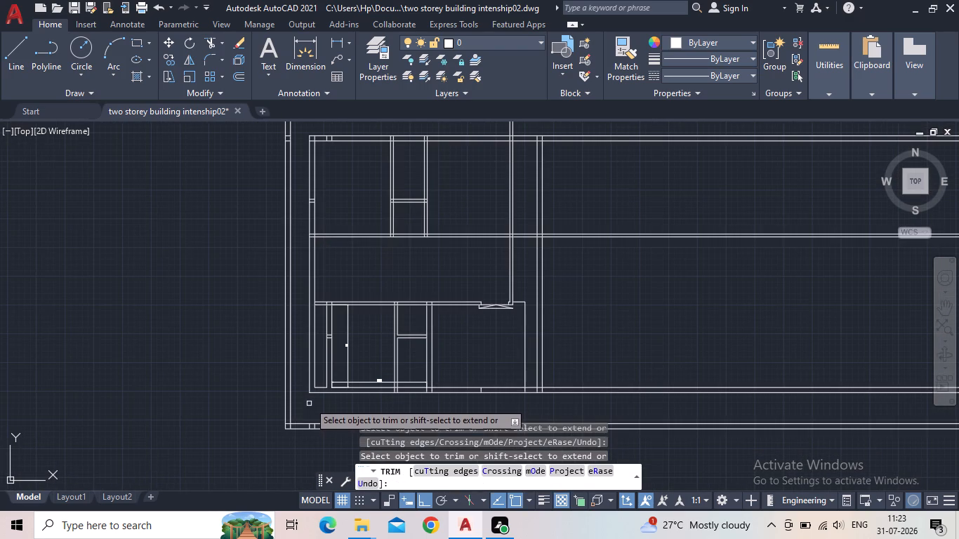
pyautogui.scroll(1, 326, 375)
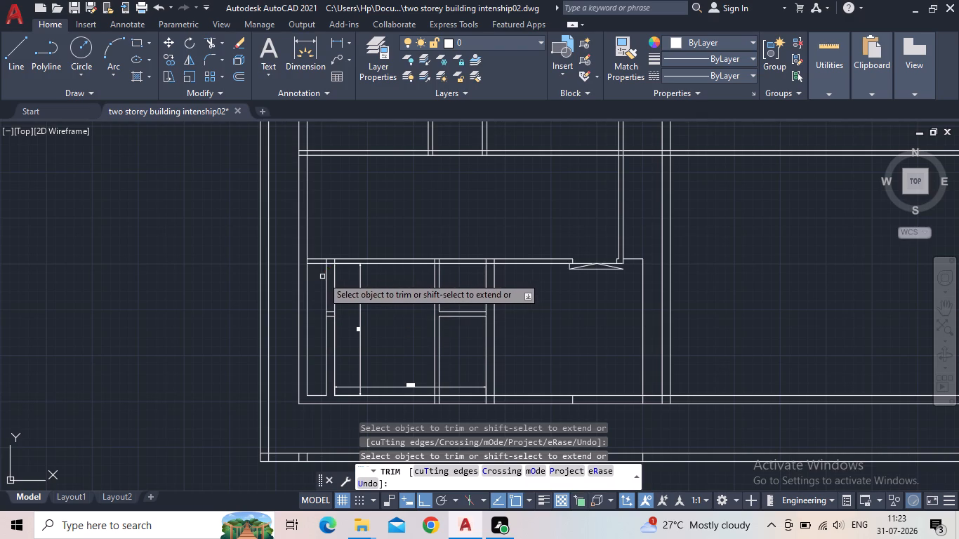
pyautogui.moveTo(322, 280); pyautogui.dragTo(312, 325, button='middle')
pyautogui.scroll(1, 311, 321)
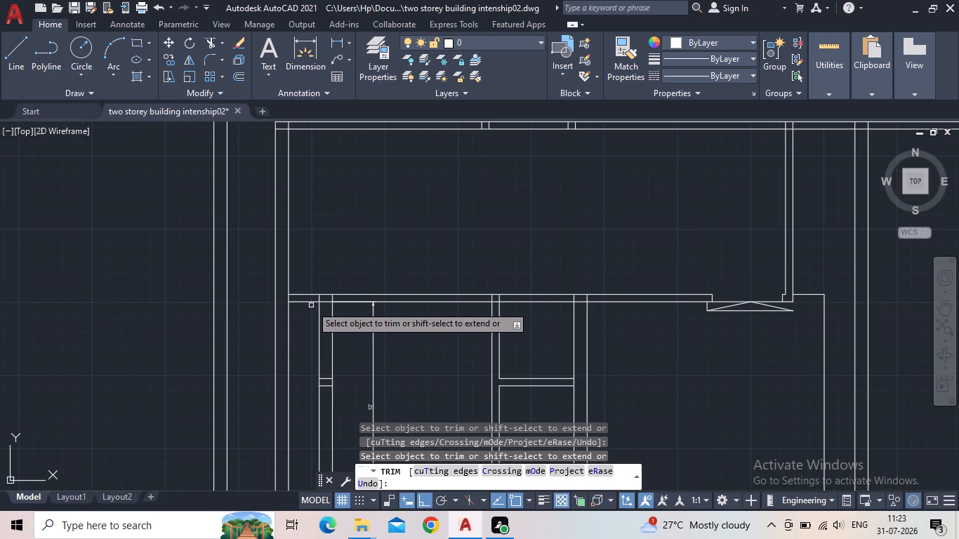
pyautogui.scroll(1, 315, 299)
pyautogui.click(331, 310)
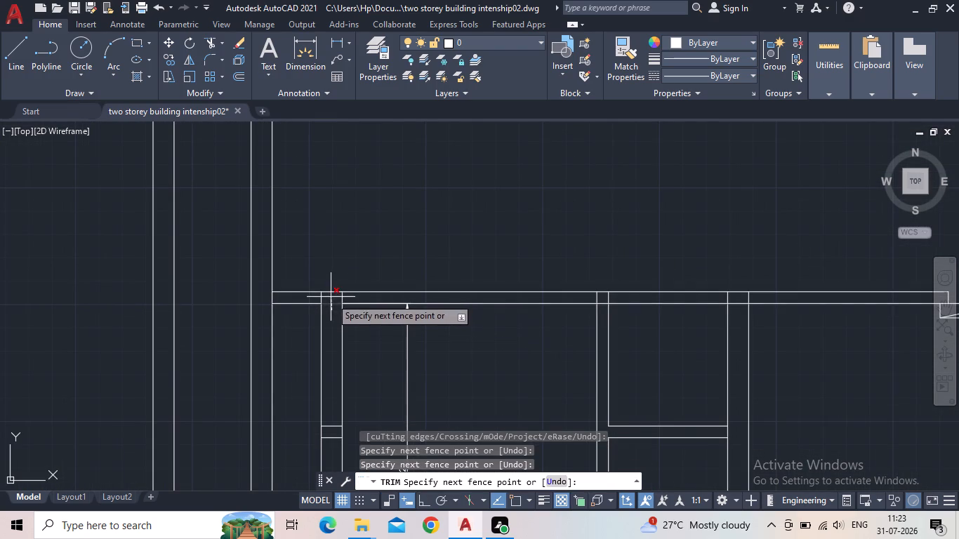
pyautogui.click(331, 298)
pyautogui.moveTo(326, 299); pyautogui.dragTo(319, 299)
pyautogui.click(314, 299)
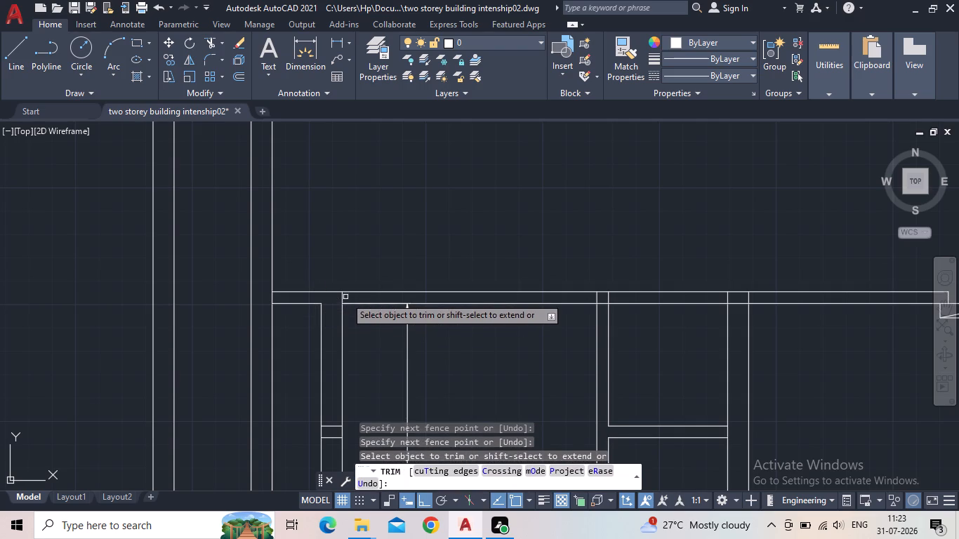
pyautogui.scroll(1, 346, 299)
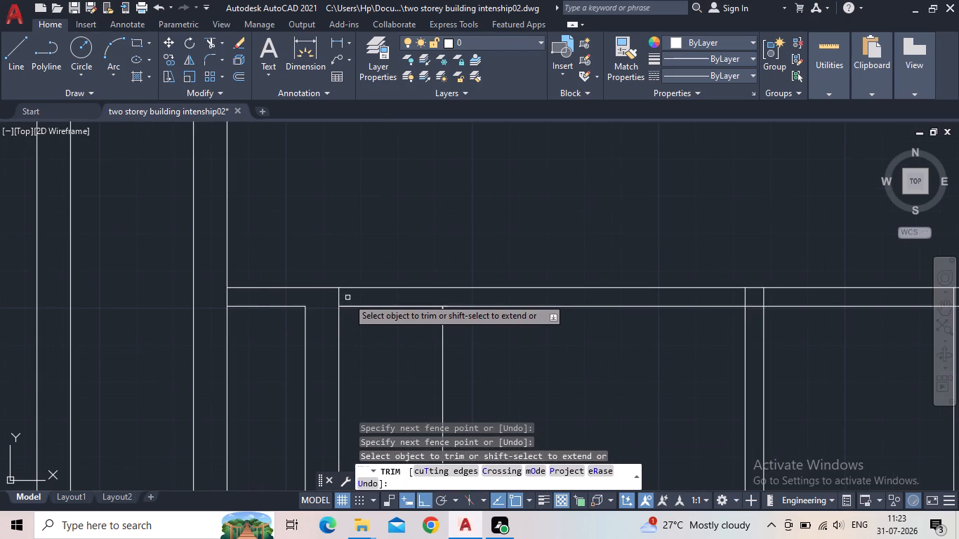
pyautogui.click(348, 298)
pyautogui.click(331, 298)
# Remove the 12' vertical dimension inside the 13'-9" room and end trimming.
pyautogui.scroll(-2, 337, 333)
pyautogui.moveTo(365, 368); pyautogui.dragTo(343, 364, button='middle')
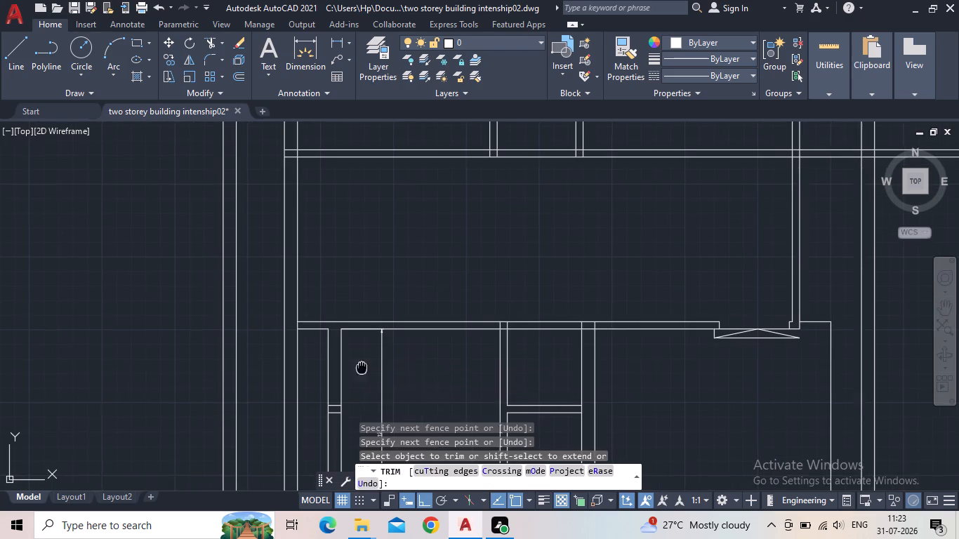
pyautogui.moveTo(343, 364); pyautogui.dragTo(256, 346, button='middle')
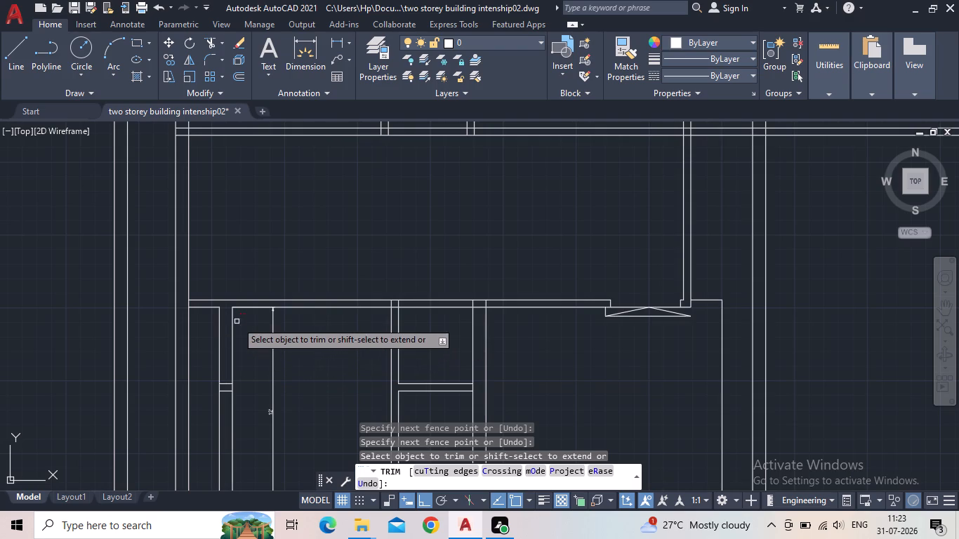
pyautogui.scroll(1, 237, 321)
pyautogui.moveTo(317, 340); pyautogui.dragTo(300, 339)
pyautogui.click(282, 338)
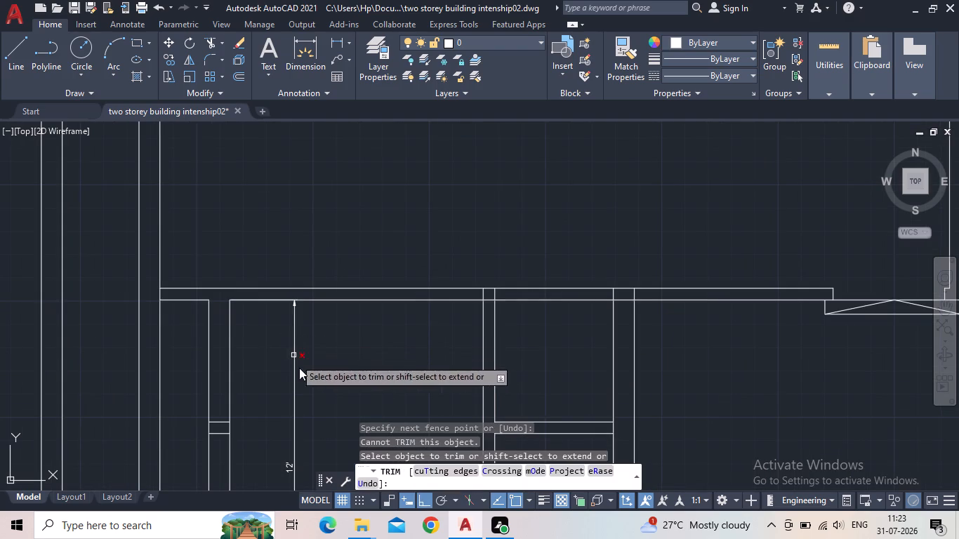
pyautogui.click(293, 471)
pyautogui.scroll(-1, 333, 420)
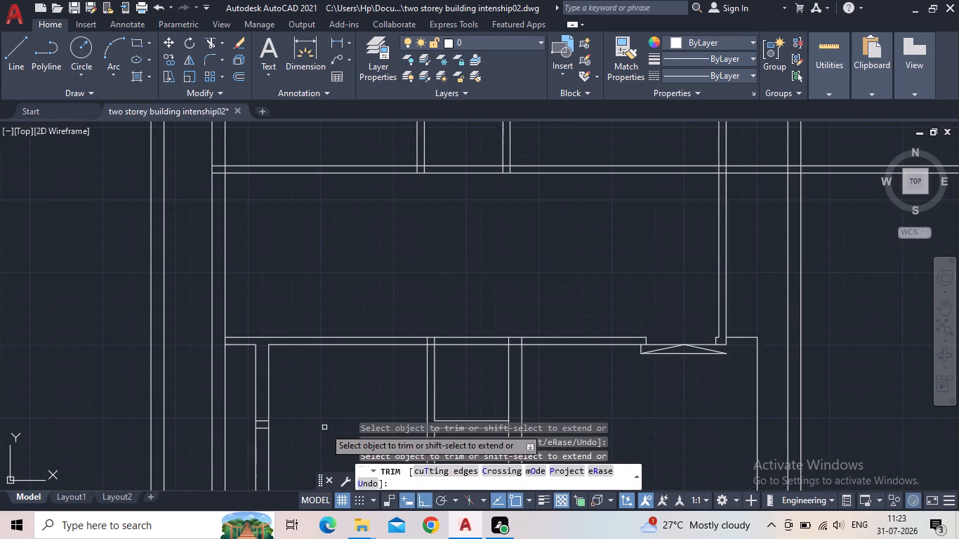
pyautogui.press('Escape')
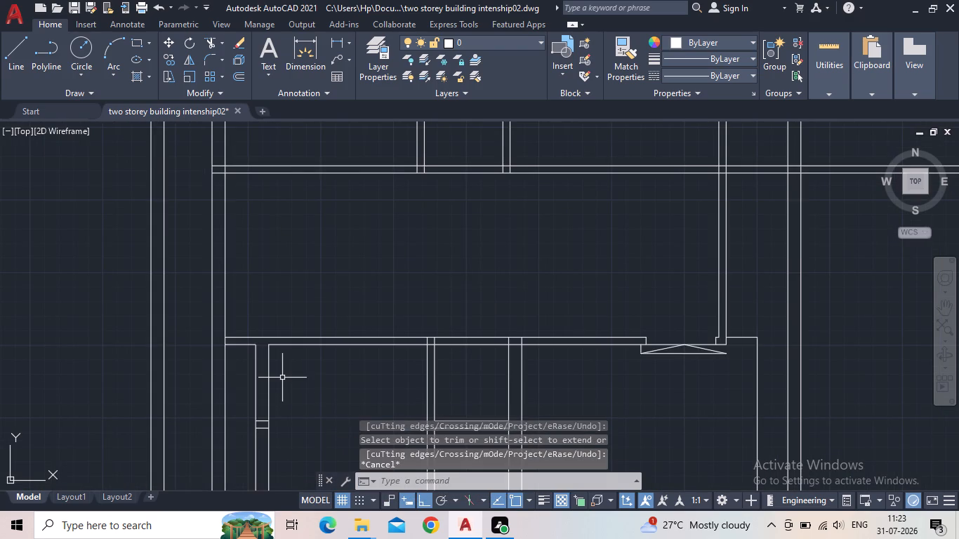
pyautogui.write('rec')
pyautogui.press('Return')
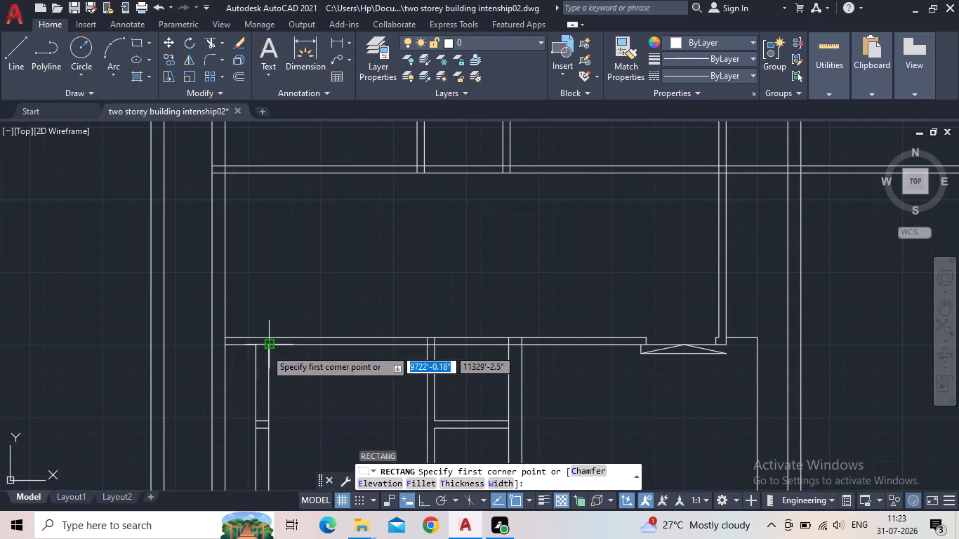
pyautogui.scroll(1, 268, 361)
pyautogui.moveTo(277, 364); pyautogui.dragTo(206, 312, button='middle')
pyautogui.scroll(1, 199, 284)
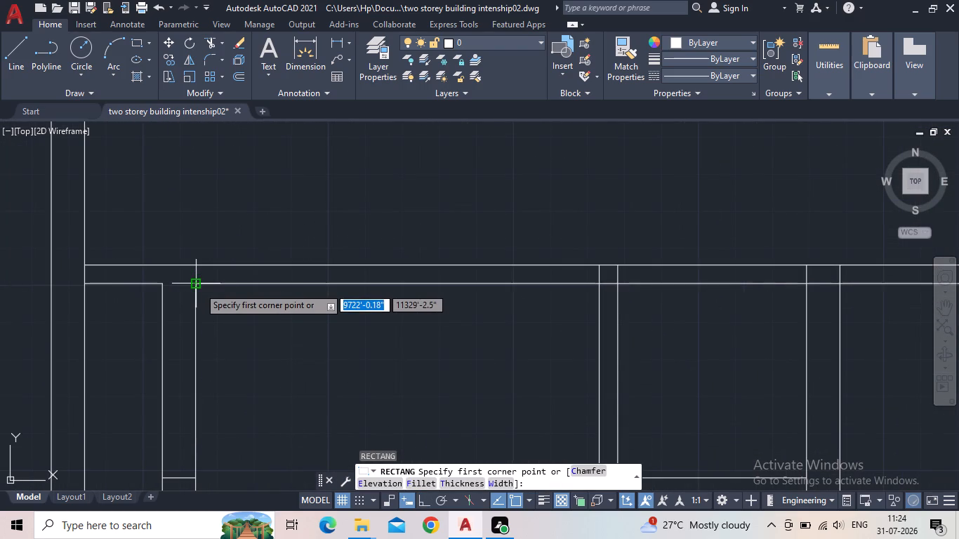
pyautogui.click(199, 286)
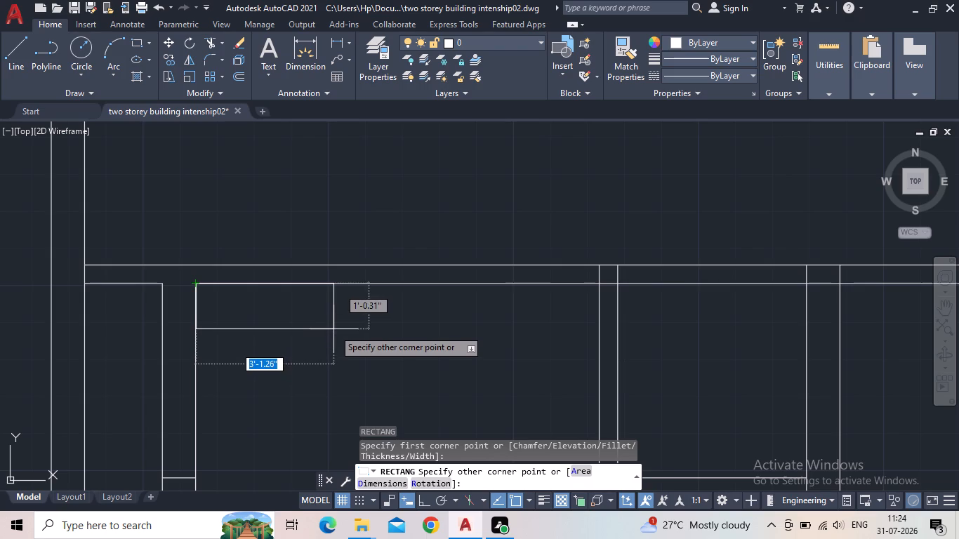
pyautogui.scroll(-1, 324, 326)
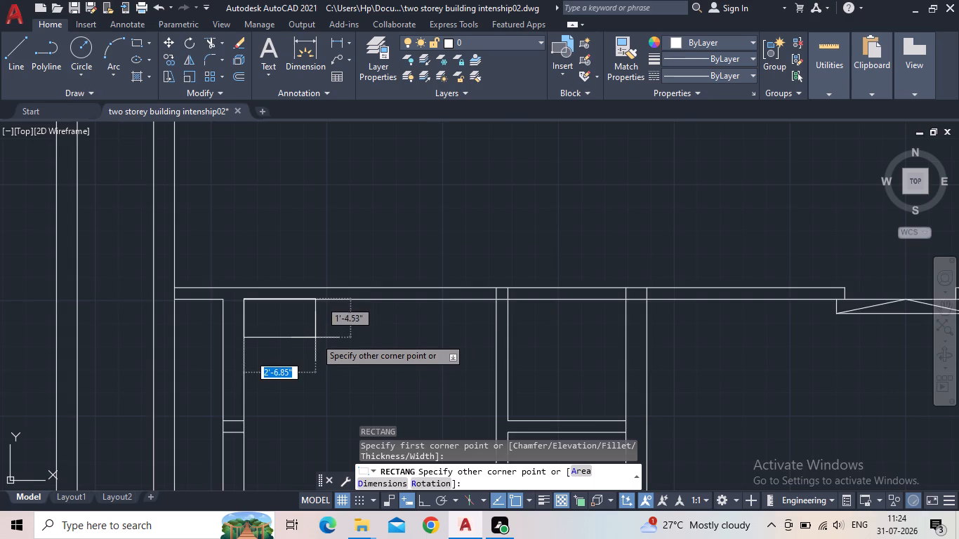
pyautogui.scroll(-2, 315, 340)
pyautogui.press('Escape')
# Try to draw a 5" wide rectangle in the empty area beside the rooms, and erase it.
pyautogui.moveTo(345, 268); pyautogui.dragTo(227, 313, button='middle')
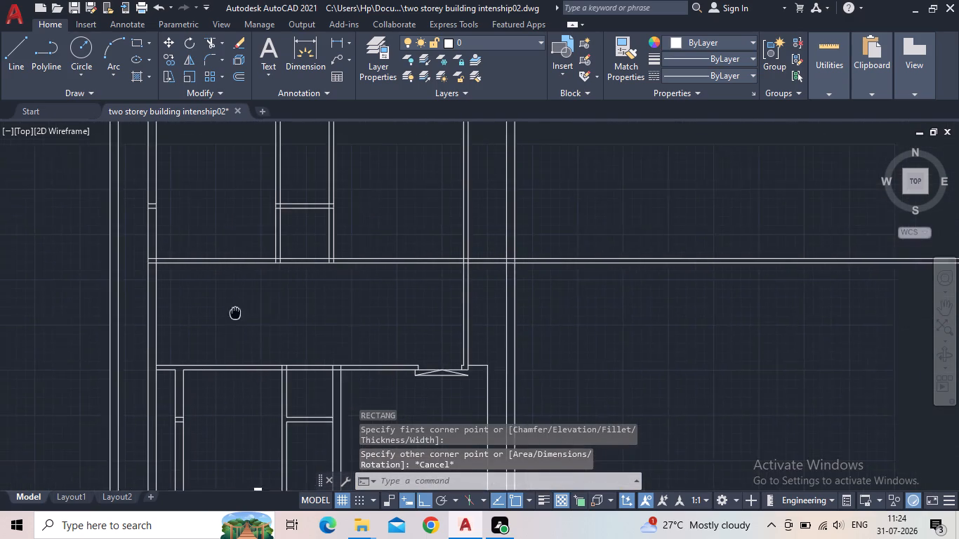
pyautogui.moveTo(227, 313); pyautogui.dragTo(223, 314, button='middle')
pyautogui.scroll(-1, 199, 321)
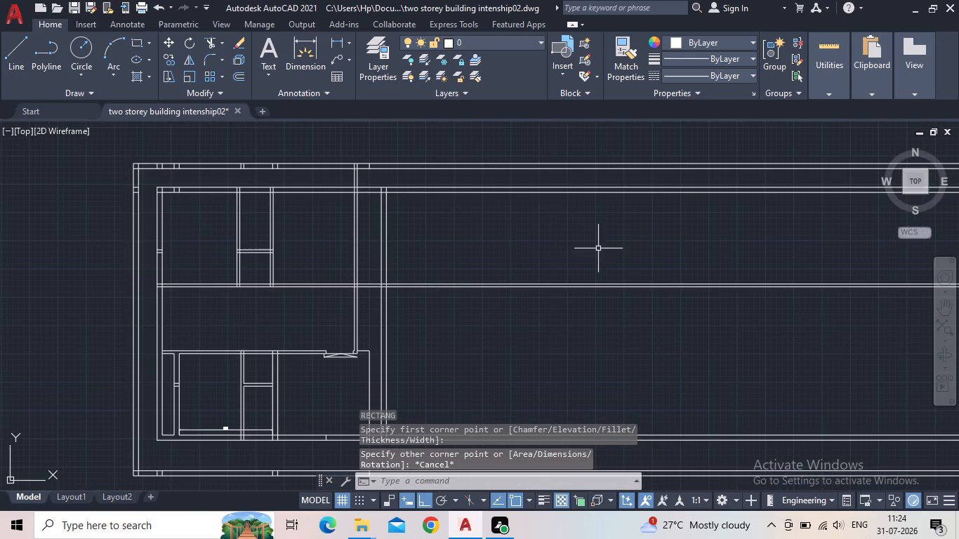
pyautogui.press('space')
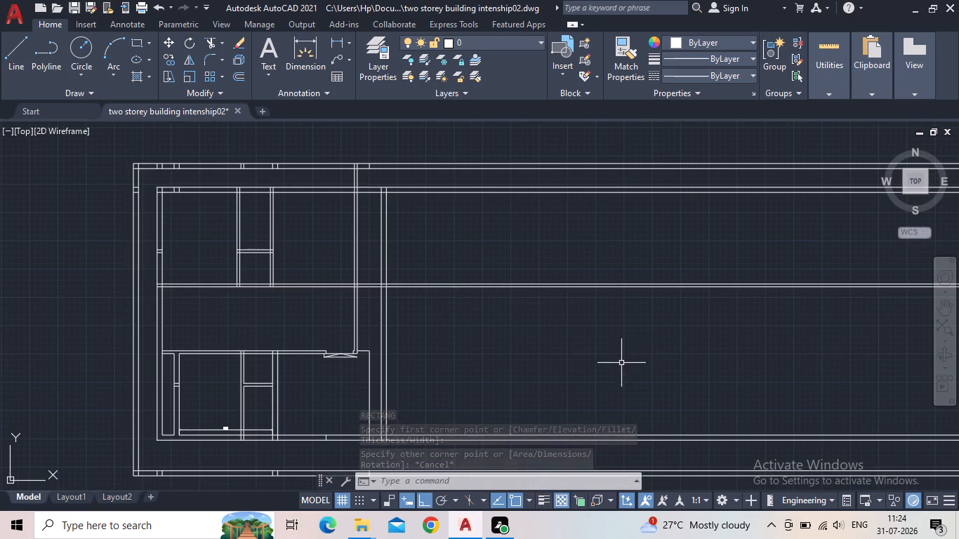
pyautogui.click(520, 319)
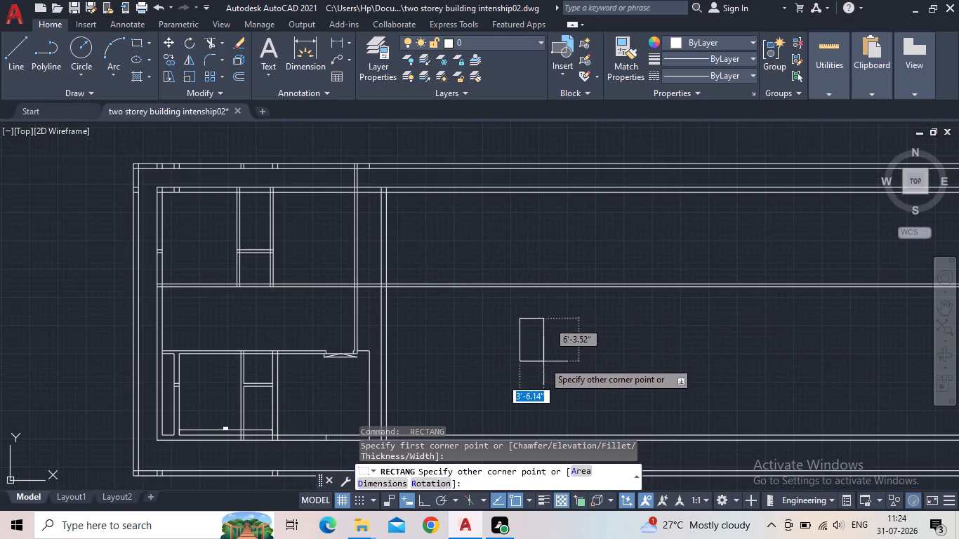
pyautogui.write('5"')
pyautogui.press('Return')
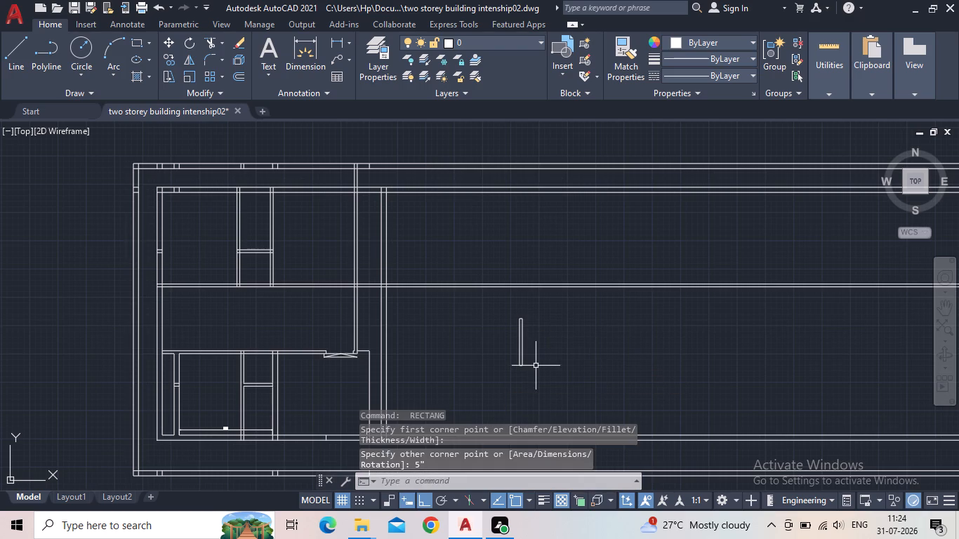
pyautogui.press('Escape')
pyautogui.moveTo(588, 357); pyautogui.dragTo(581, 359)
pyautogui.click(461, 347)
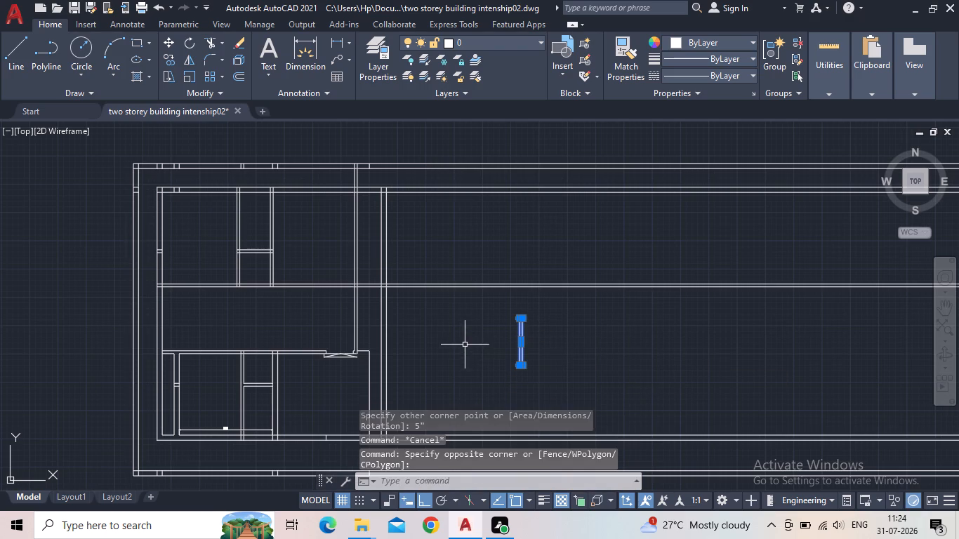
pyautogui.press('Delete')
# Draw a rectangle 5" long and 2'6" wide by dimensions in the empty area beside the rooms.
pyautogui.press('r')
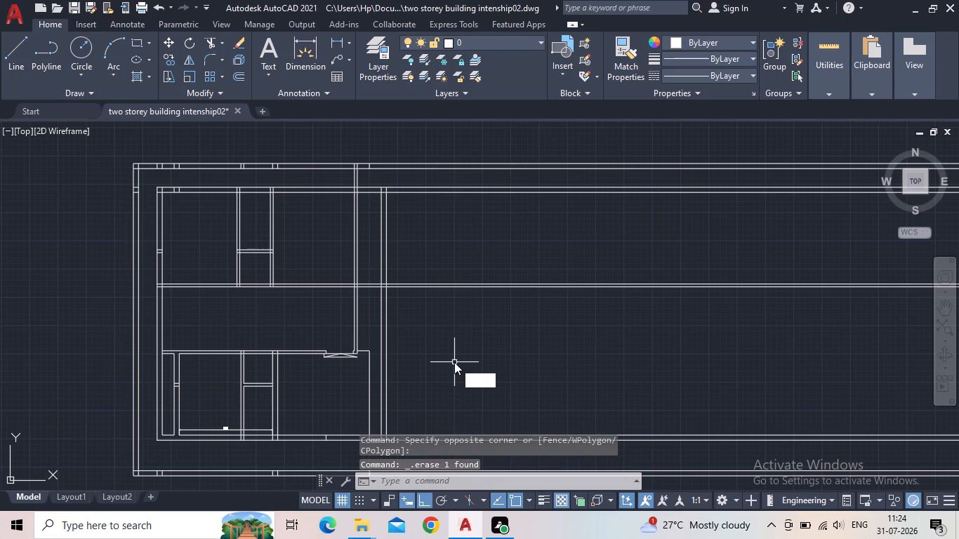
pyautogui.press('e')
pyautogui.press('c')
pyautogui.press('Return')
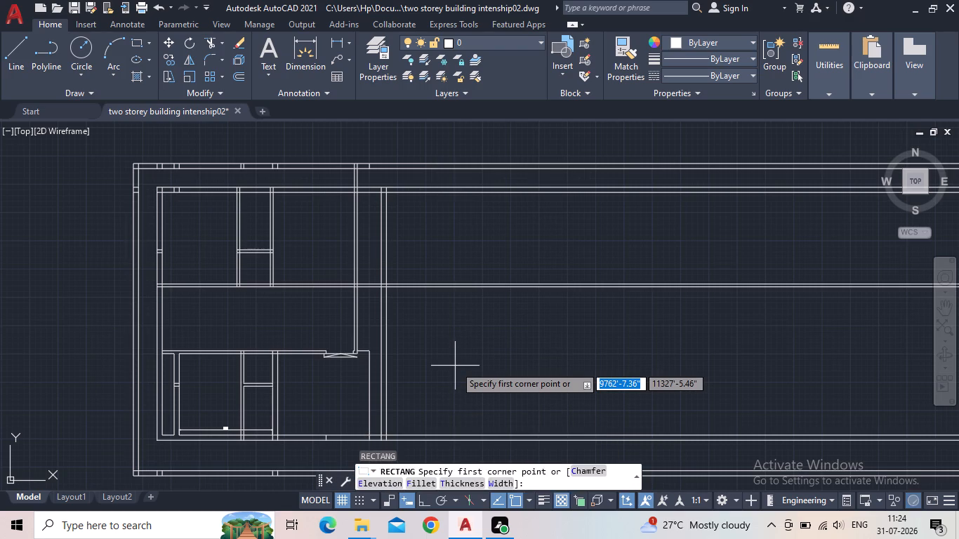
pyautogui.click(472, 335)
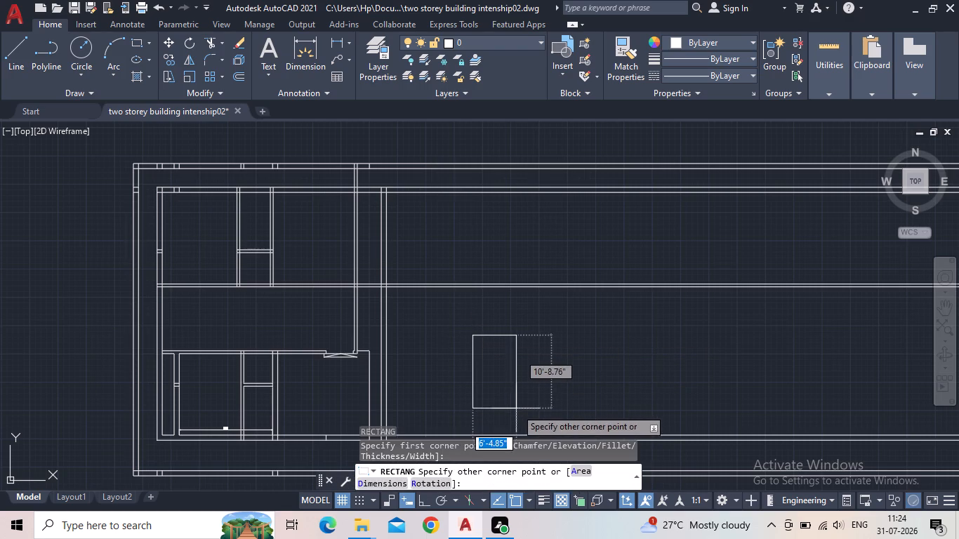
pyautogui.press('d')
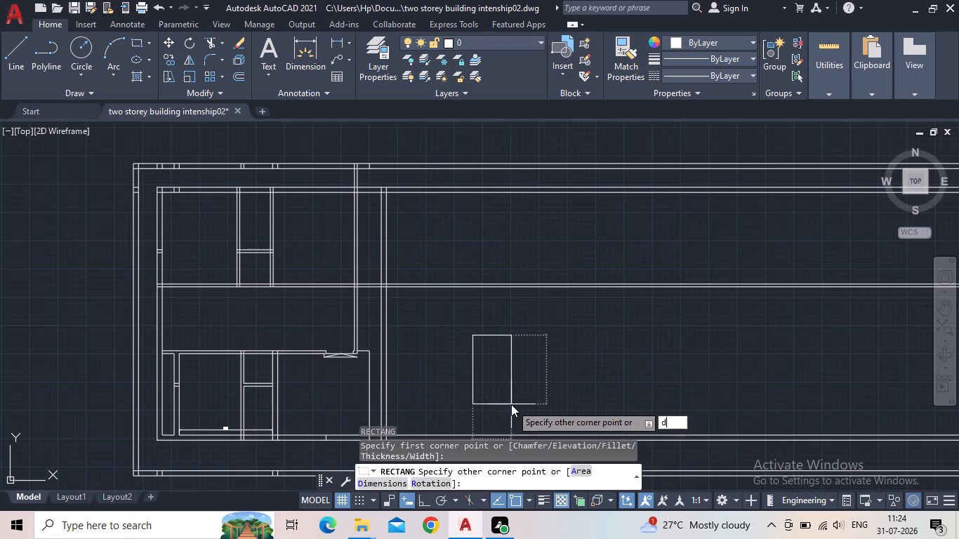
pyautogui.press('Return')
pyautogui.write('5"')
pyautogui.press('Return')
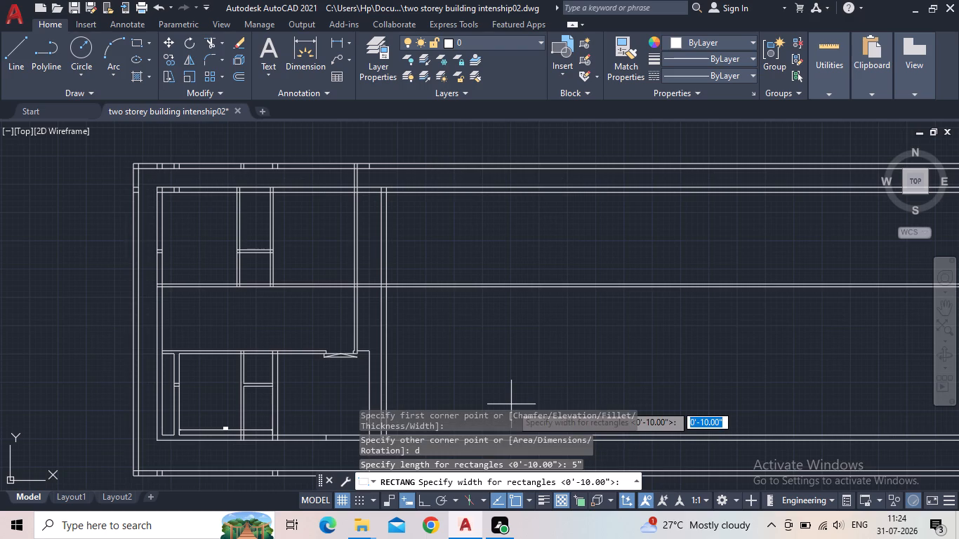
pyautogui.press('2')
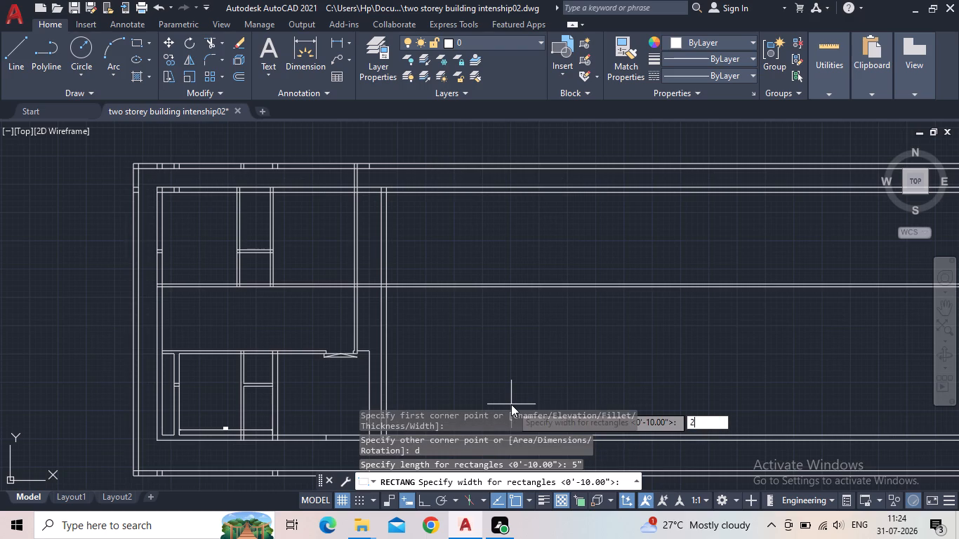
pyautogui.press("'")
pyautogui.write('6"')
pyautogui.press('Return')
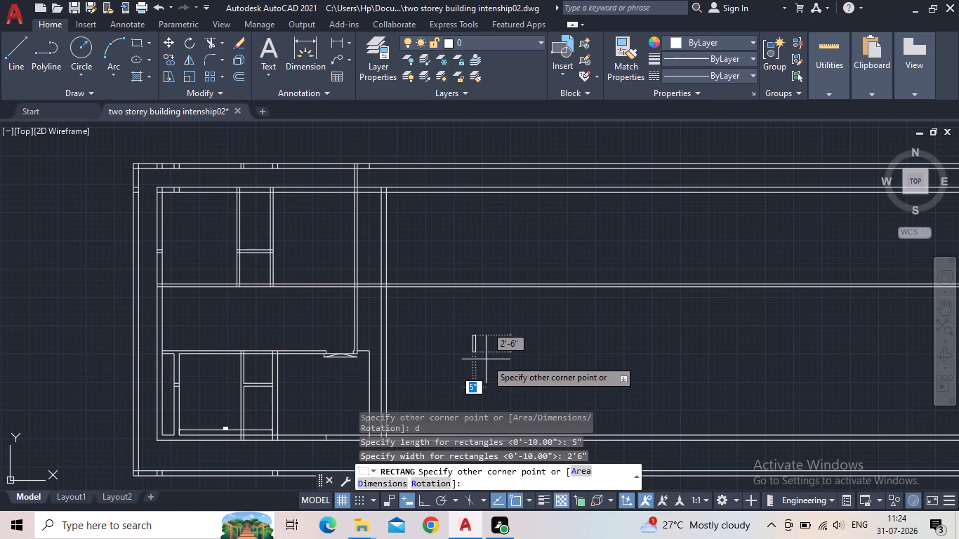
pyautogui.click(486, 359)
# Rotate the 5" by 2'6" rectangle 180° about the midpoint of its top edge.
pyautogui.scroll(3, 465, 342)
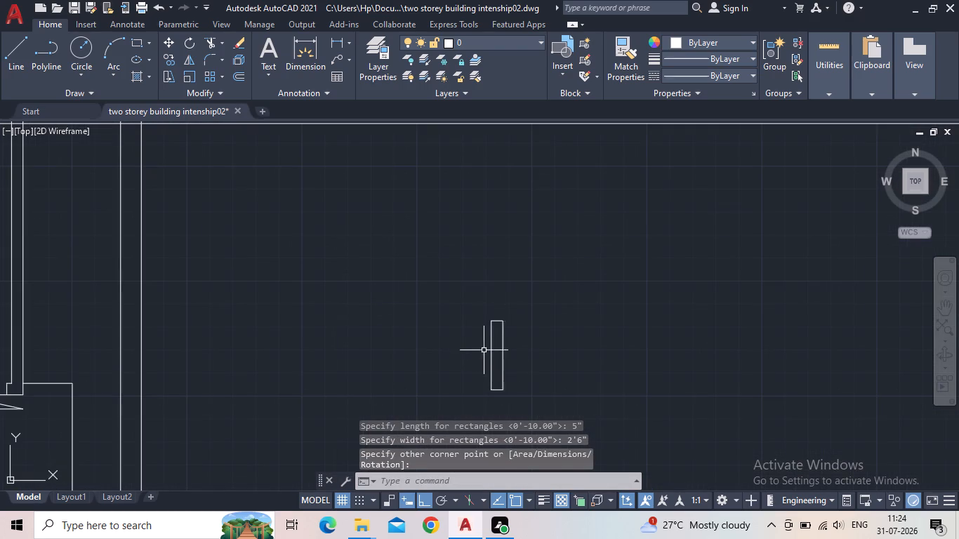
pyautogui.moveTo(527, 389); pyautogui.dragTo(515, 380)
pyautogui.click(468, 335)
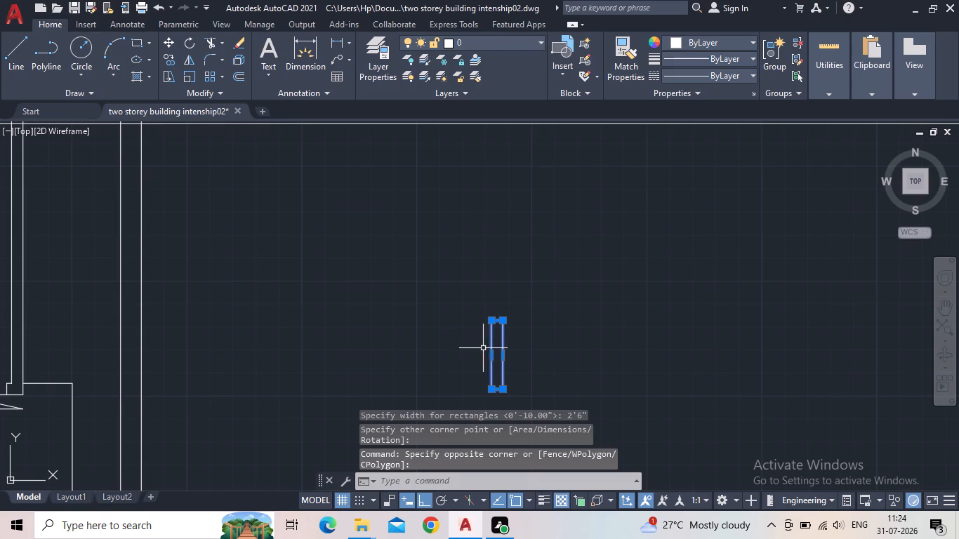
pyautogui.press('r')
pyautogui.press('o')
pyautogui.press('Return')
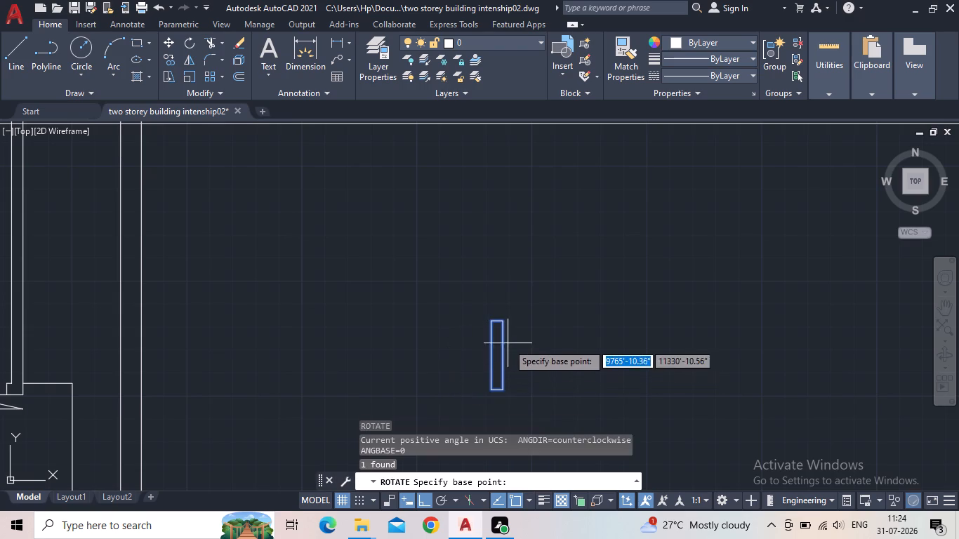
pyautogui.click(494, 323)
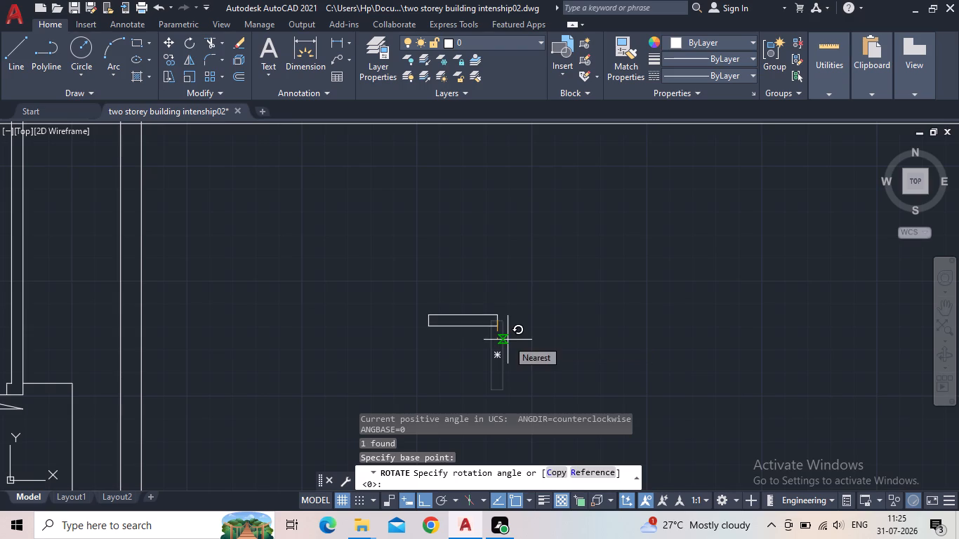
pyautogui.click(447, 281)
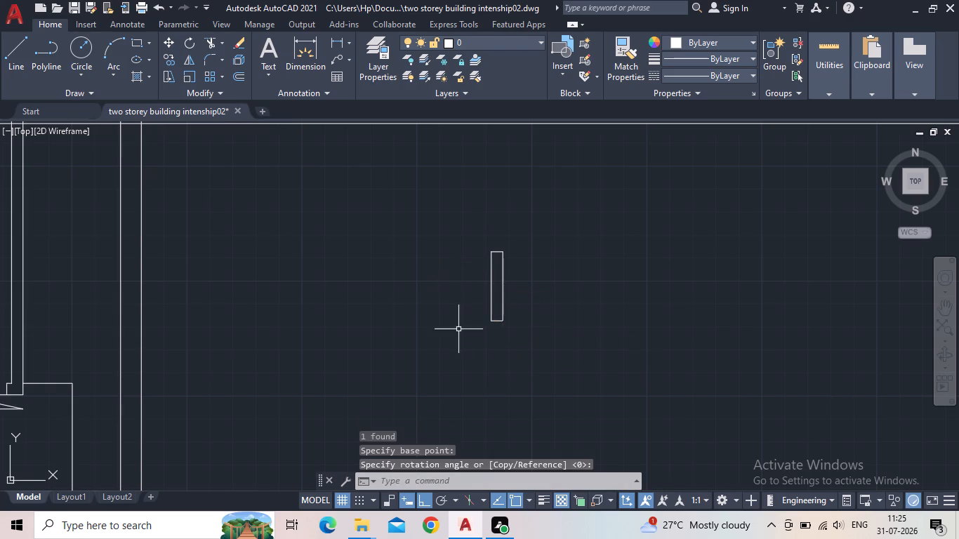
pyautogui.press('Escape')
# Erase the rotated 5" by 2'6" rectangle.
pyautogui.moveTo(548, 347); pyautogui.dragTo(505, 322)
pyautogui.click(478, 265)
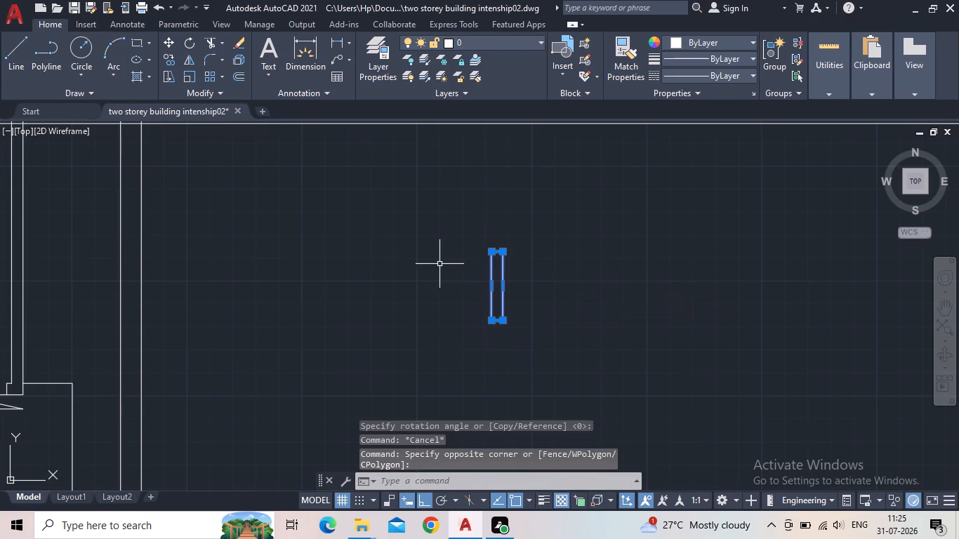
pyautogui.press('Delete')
# Draw an upright rectangle 5" long and 3' wide by dimensions in the empty area beside the rooms.
pyautogui.press('r')
pyautogui.press('e')
pyautogui.press('c')
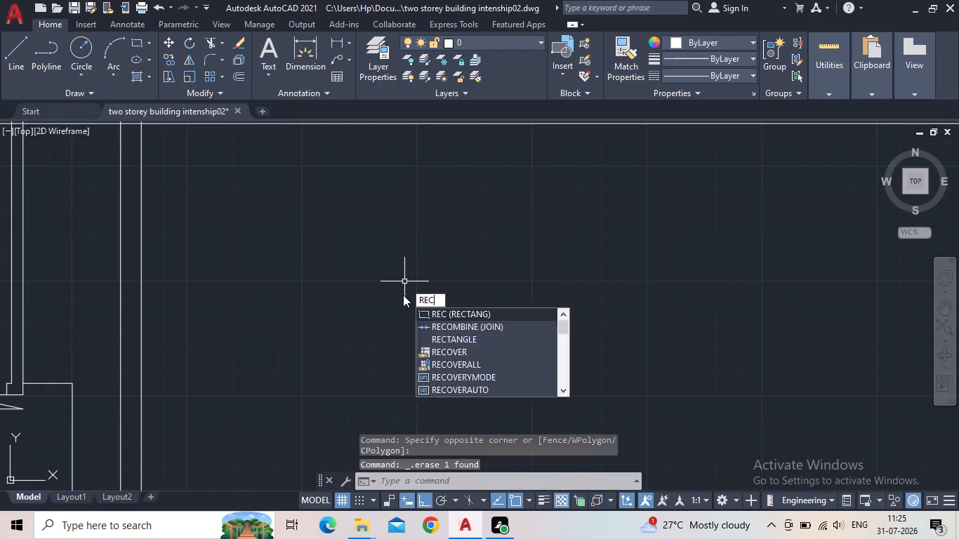
pyautogui.press('Return')
pyautogui.moveTo(371, 225); pyautogui.dragTo(375, 234)
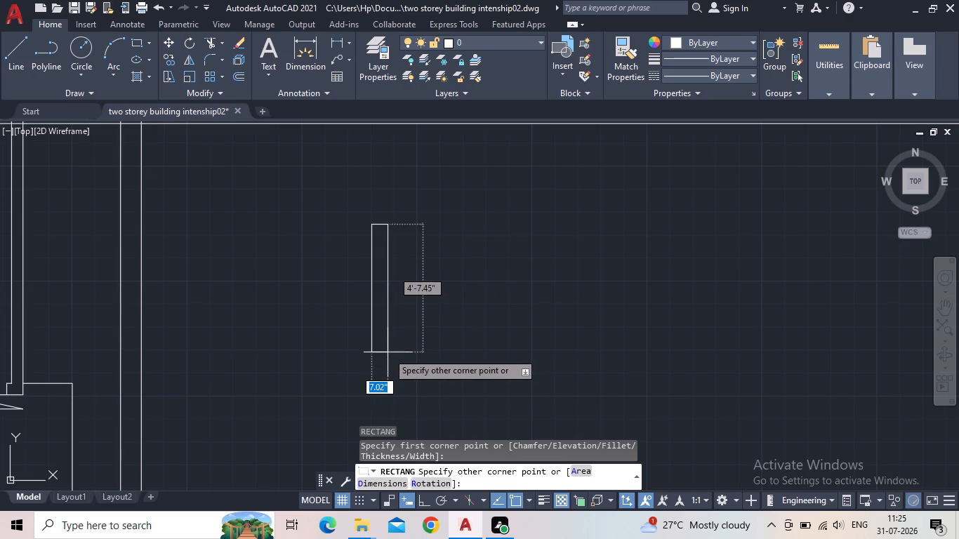
pyautogui.press('d')
pyautogui.press('Return')
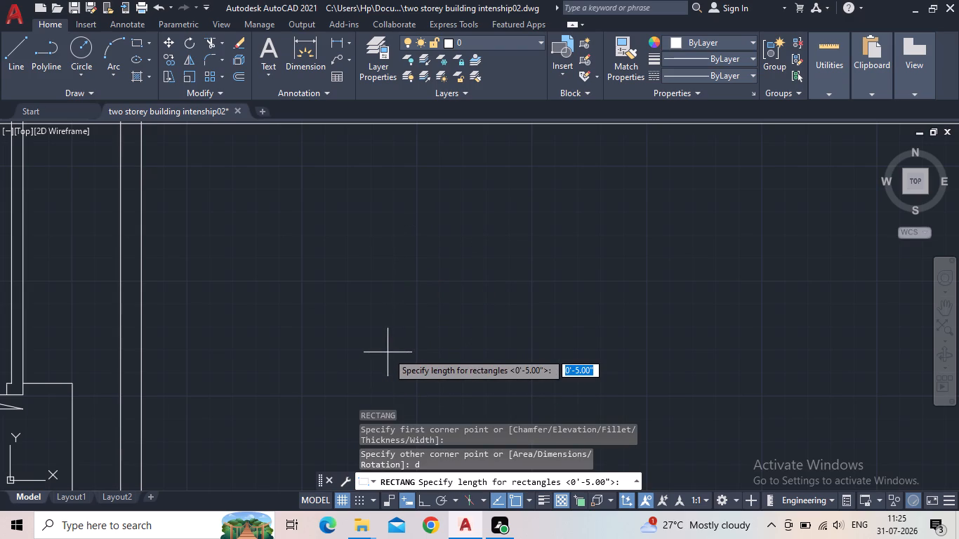
pyautogui.write('5"')
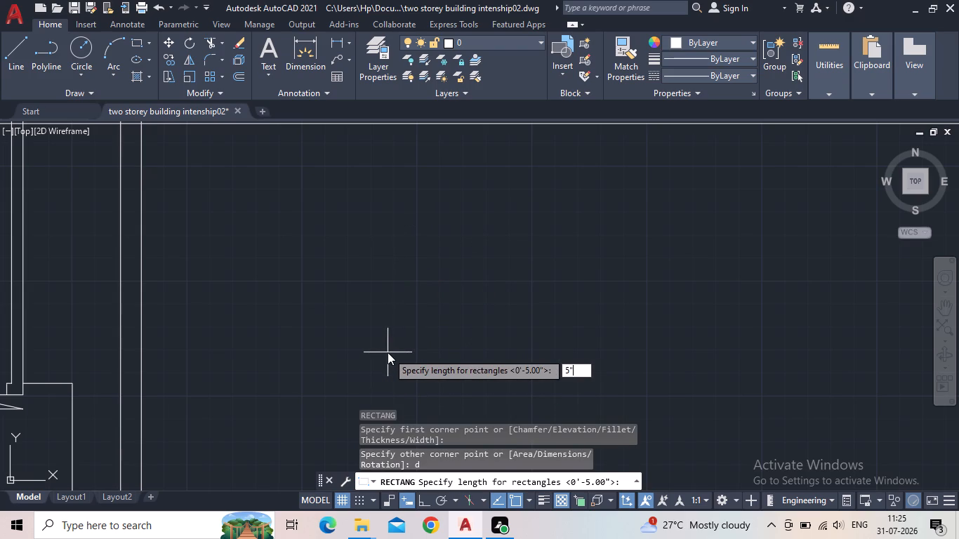
pyautogui.press('Return')
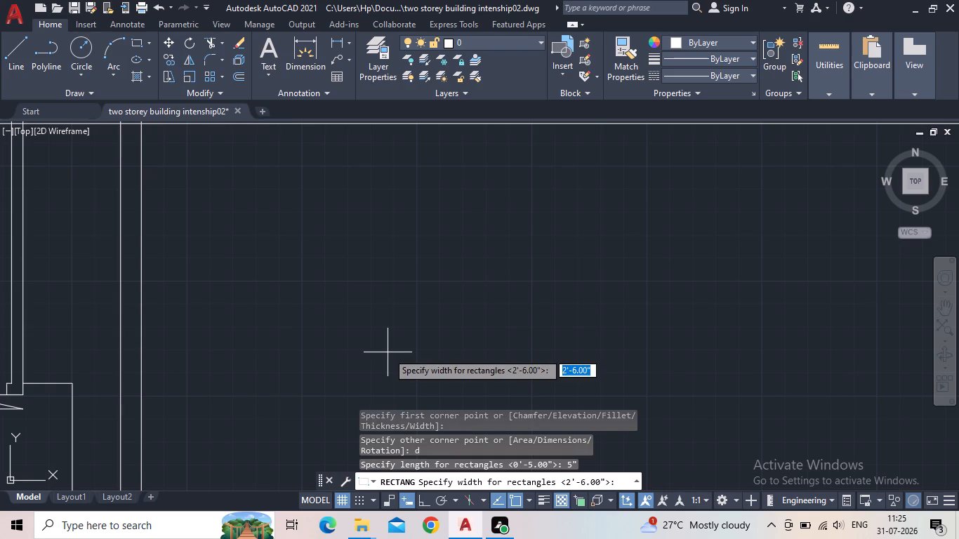
pyautogui.press('3')
pyautogui.press("'")
pyautogui.press('Return')
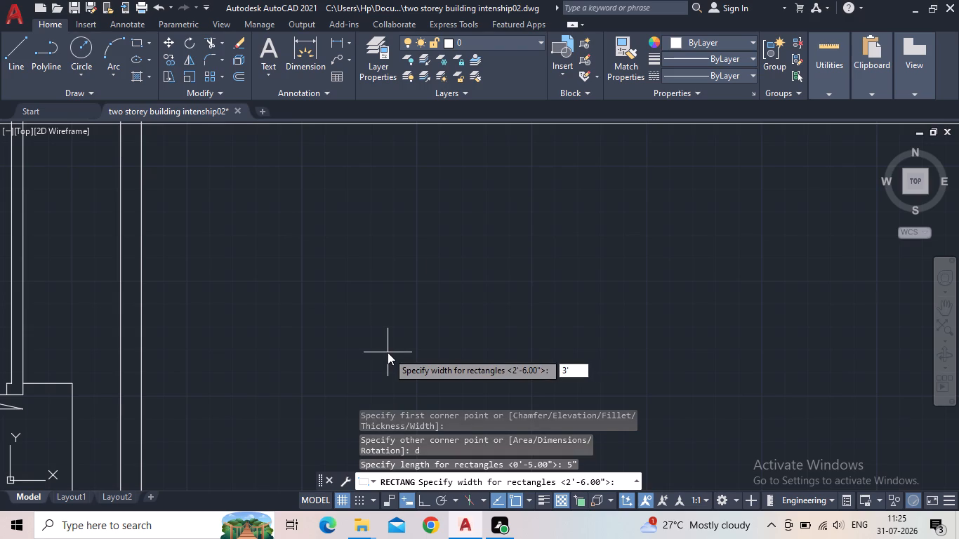
pyautogui.click(388, 351)
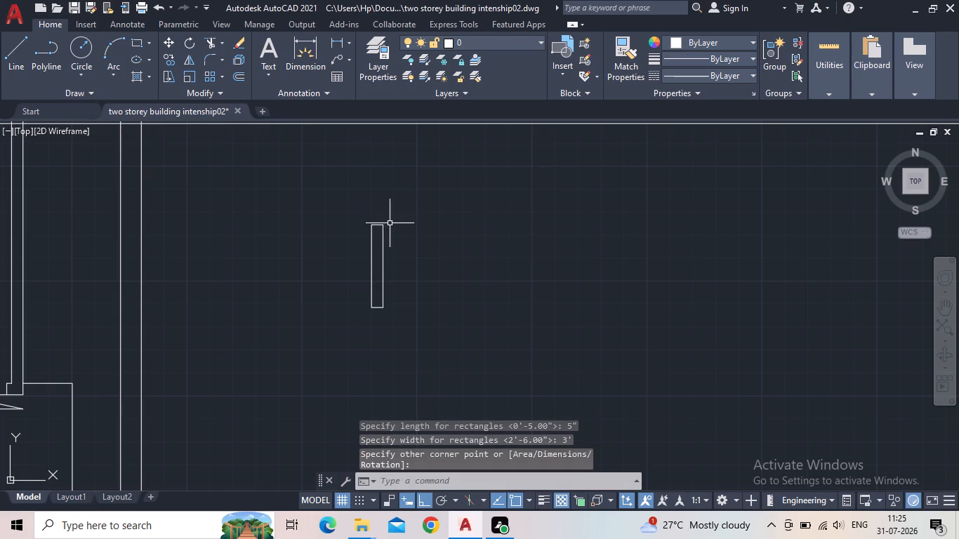
# Rotate the upright 5" by 3' rectangle 90° counterclockwise about its lower-left corner so it lies horizontally.
pyautogui.moveTo(423, 295); pyautogui.dragTo(397, 287)
pyautogui.click(336, 249)
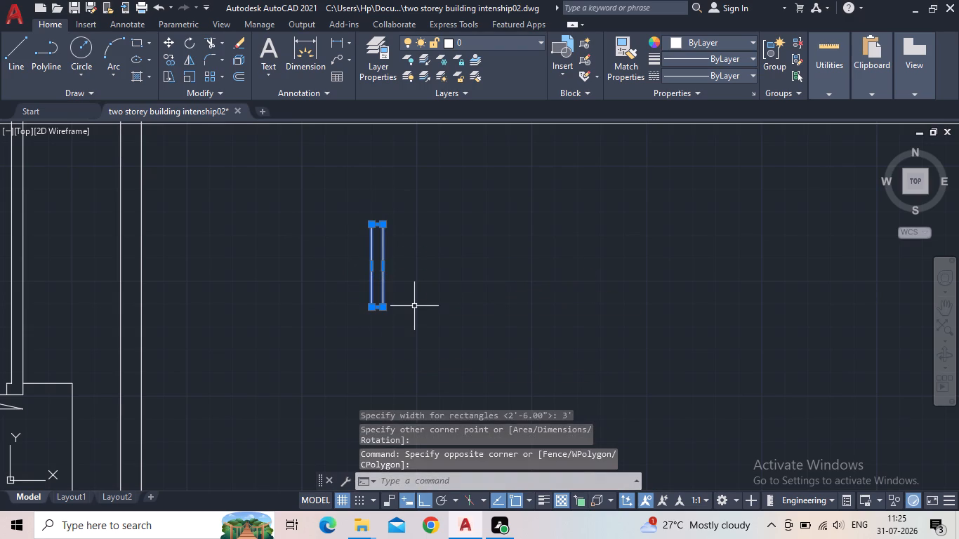
pyautogui.press('r')
pyautogui.press('o')
pyautogui.press('Return')
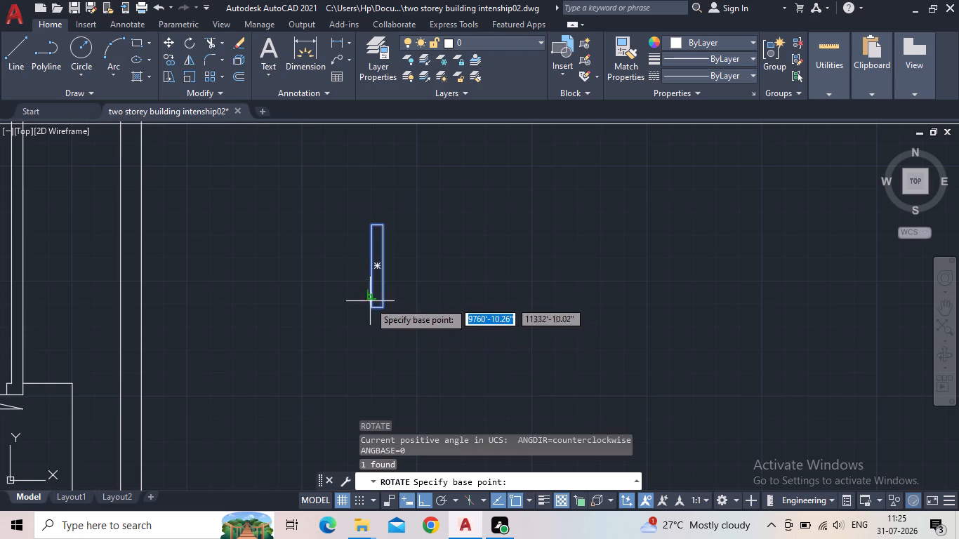
pyautogui.click(371, 305)
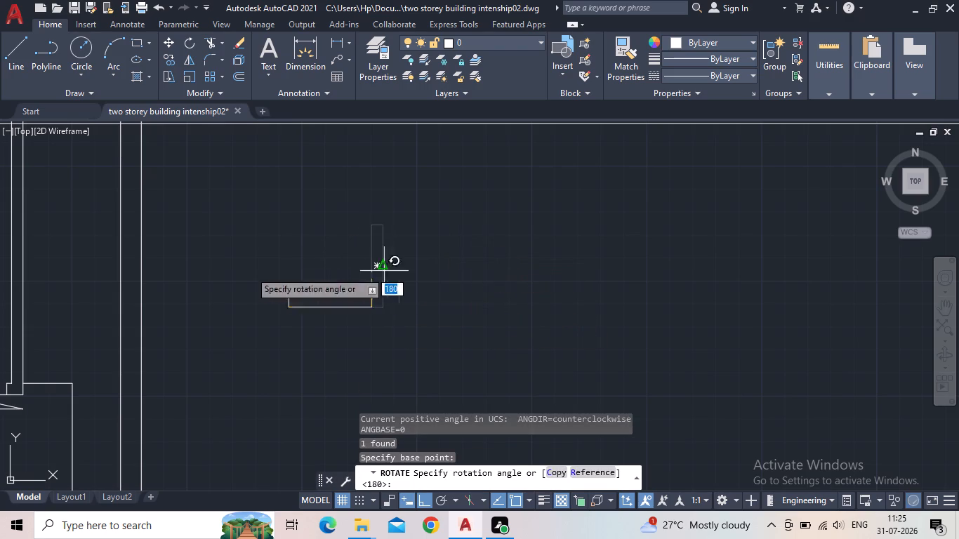
pyautogui.click(395, 275)
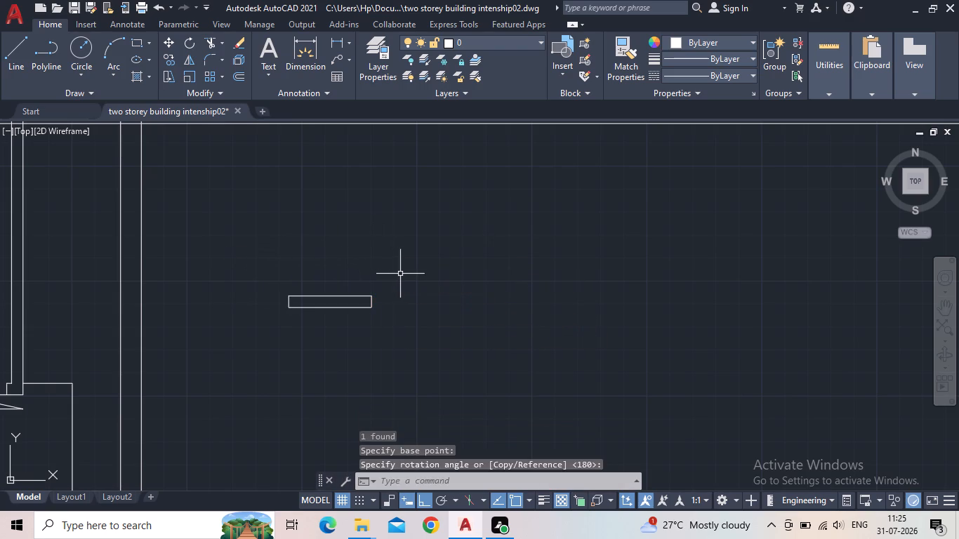
pyautogui.press('Escape')
# Copy the horizontal 5" by 3' rectangle by its top-right corner into the middle horizontal wall, just left of the upper rooms' partition, with Ortho off.
pyautogui.moveTo(363, 327); pyautogui.dragTo(348, 316)
pyautogui.click(253, 258)
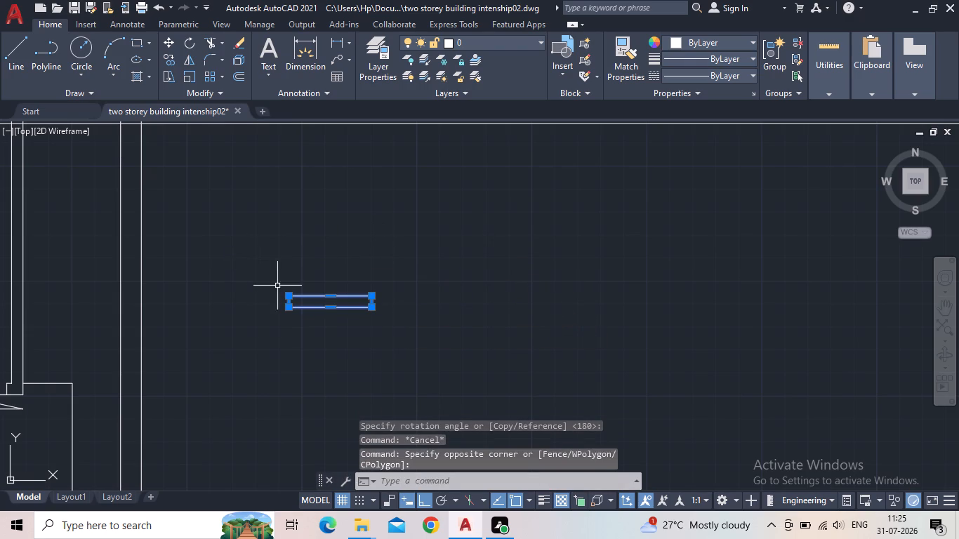
pyautogui.press('c')
pyautogui.press('o')
pyautogui.press('Return')
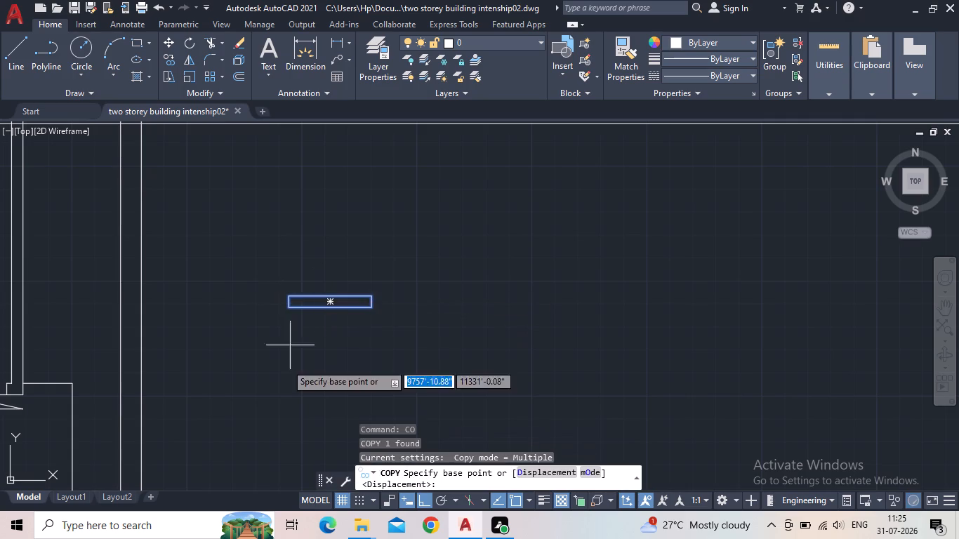
pyautogui.scroll(1, 371, 299)
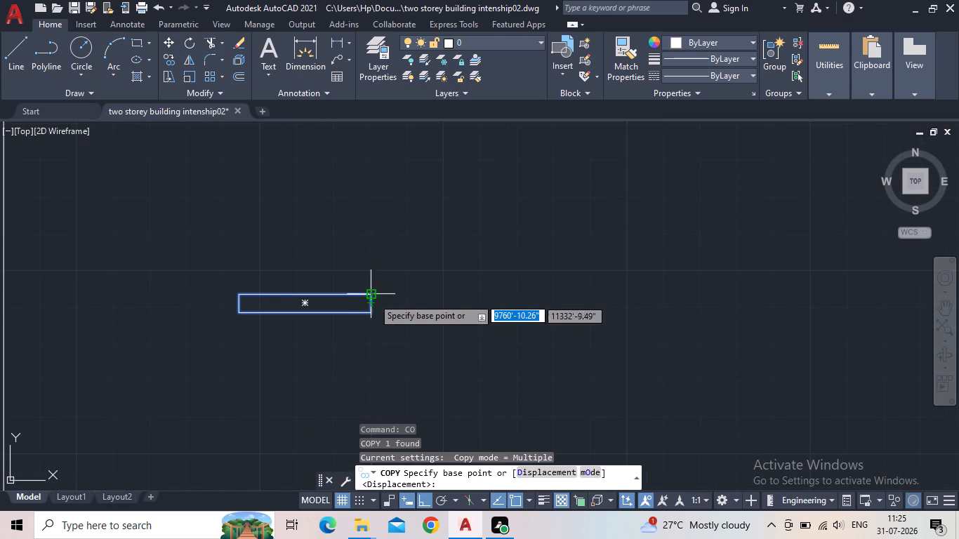
pyautogui.click(370, 295)
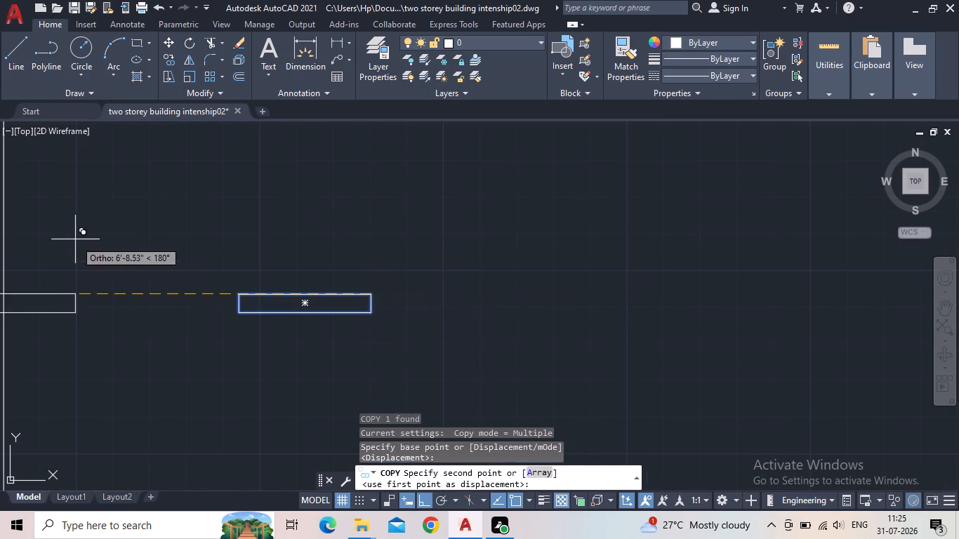
pyautogui.moveTo(92, 250); pyautogui.dragTo(475, 253, button='middle')
pyautogui.scroll(-2, 475, 253)
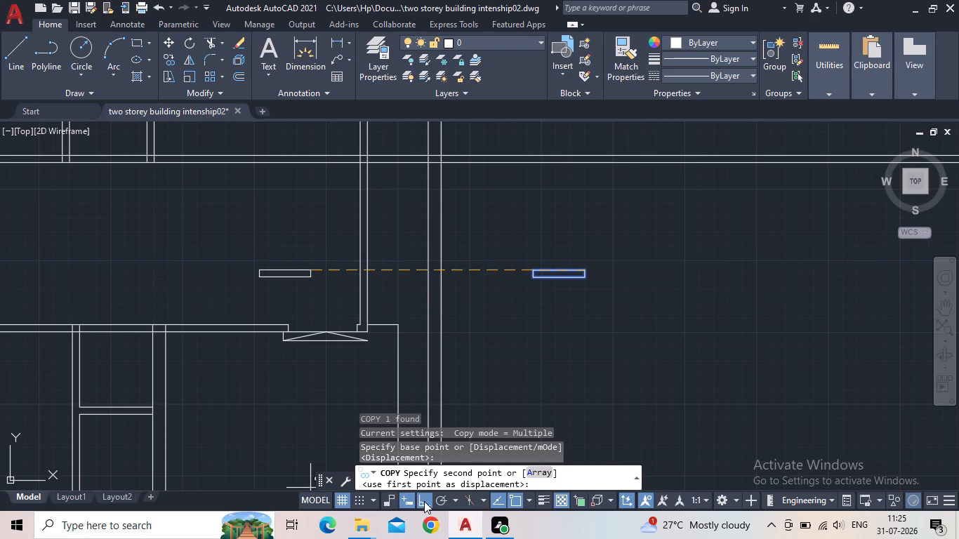
pyautogui.click(424, 501)
pyautogui.moveTo(235, 244); pyautogui.dragTo(396, 244, button='middle')
pyautogui.scroll(-1, 396, 244)
pyautogui.scroll(2, 261, 199)
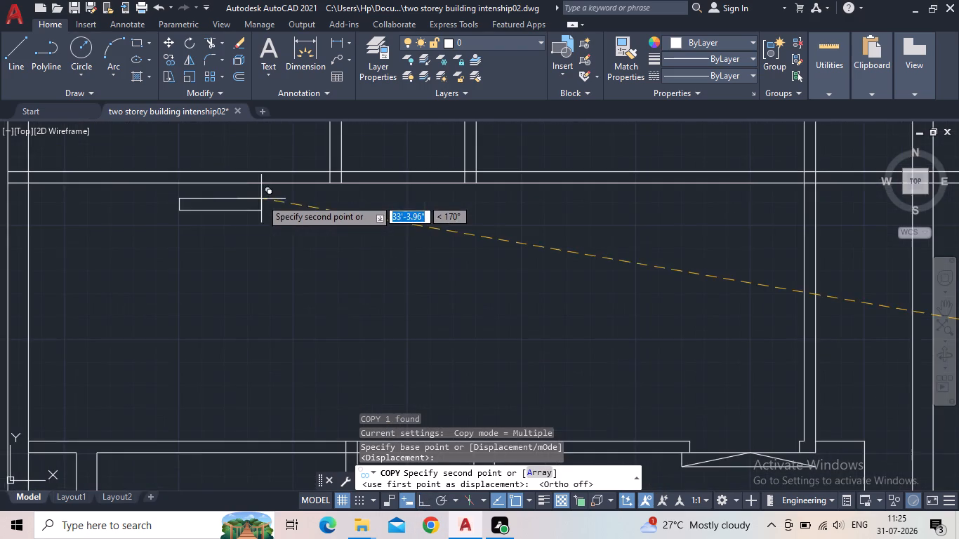
pyautogui.scroll(-4, 270, 201)
pyautogui.scroll(5, 276, 218)
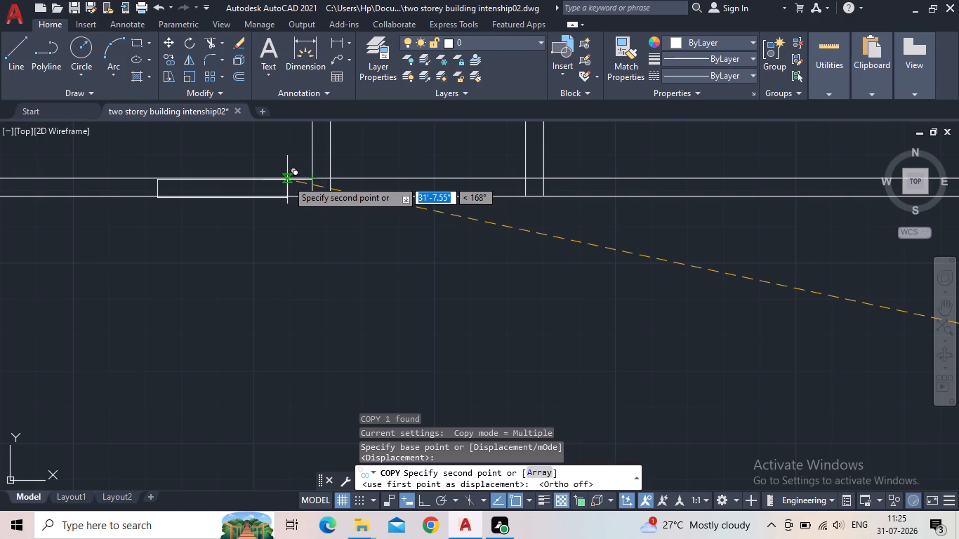
pyautogui.click(289, 178)
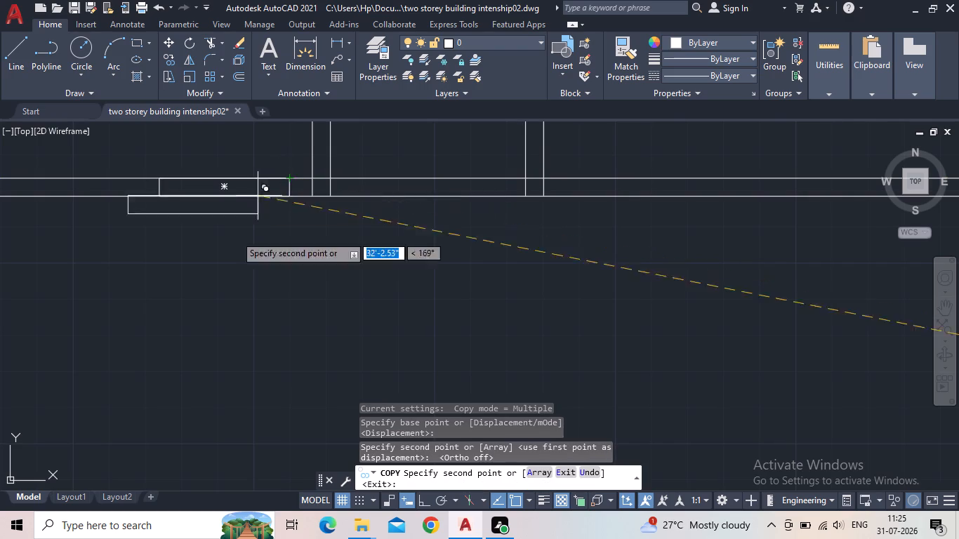
pyautogui.scroll(-1, 229, 284)
pyautogui.moveTo(406, 319); pyautogui.dragTo(418, 305, button='middle')
pyautogui.scroll(-1, 406, 319)
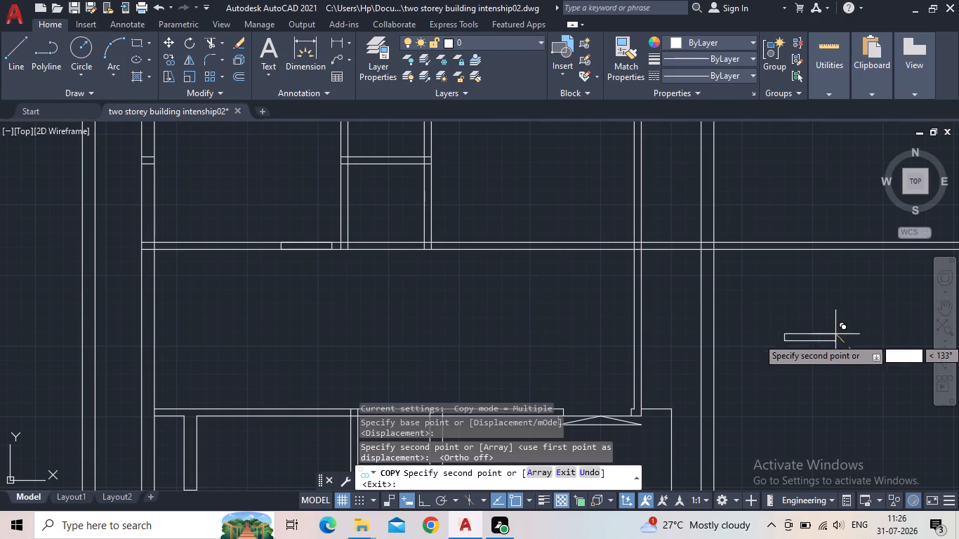
pyautogui.press('Escape')
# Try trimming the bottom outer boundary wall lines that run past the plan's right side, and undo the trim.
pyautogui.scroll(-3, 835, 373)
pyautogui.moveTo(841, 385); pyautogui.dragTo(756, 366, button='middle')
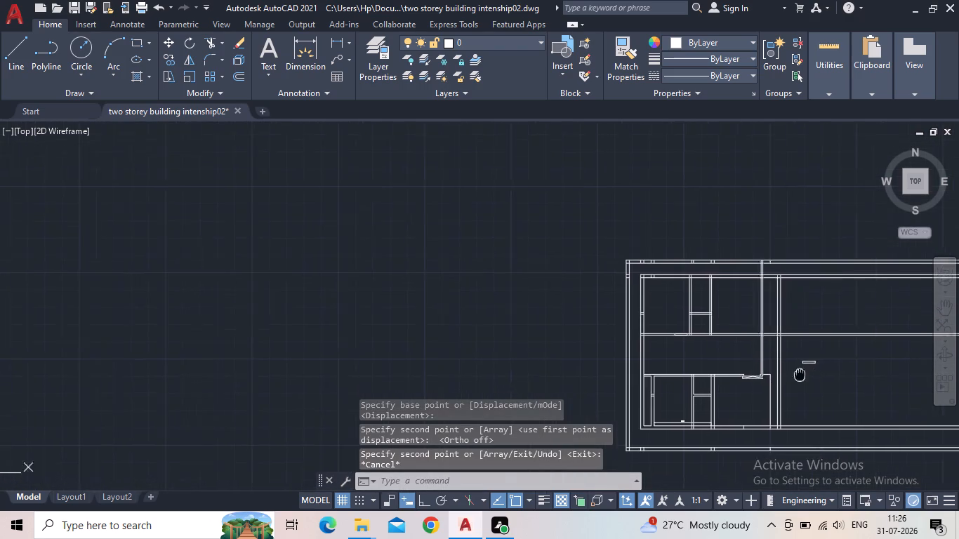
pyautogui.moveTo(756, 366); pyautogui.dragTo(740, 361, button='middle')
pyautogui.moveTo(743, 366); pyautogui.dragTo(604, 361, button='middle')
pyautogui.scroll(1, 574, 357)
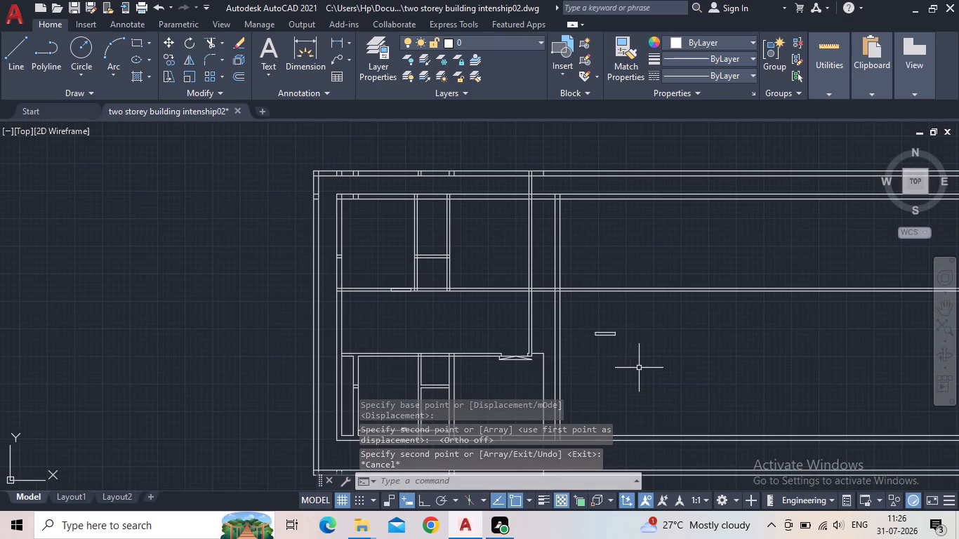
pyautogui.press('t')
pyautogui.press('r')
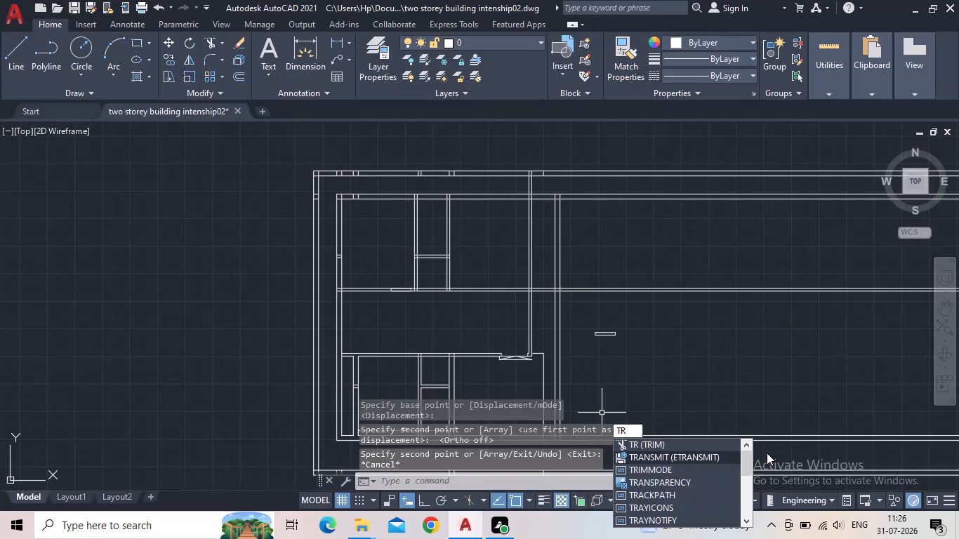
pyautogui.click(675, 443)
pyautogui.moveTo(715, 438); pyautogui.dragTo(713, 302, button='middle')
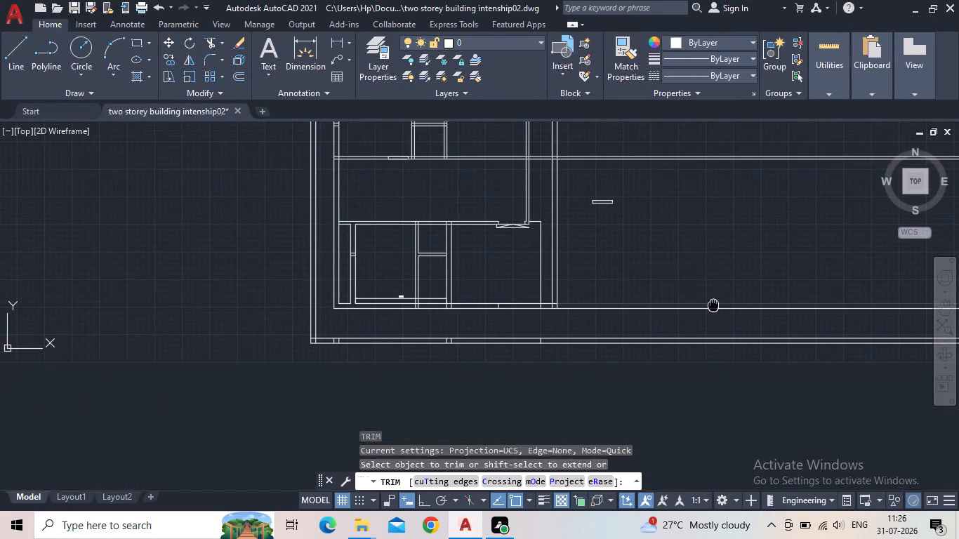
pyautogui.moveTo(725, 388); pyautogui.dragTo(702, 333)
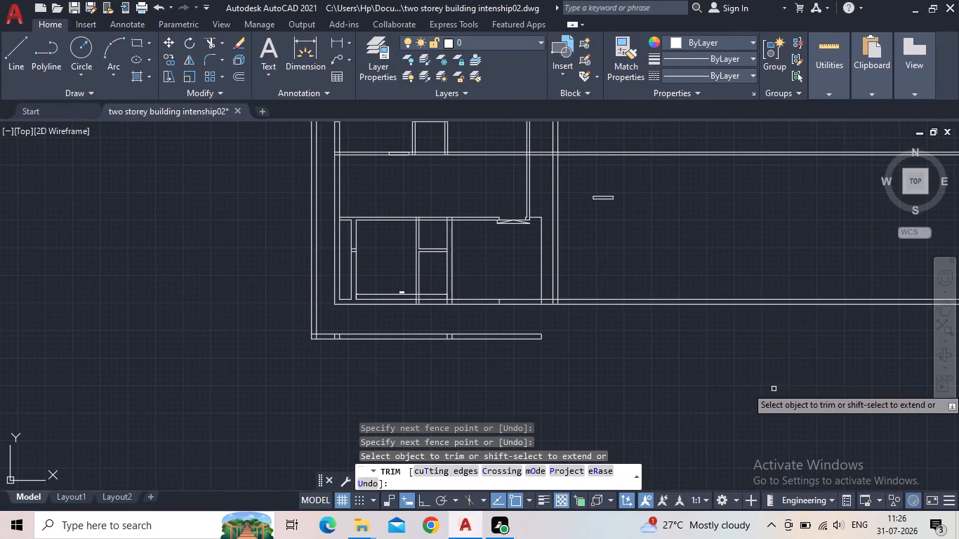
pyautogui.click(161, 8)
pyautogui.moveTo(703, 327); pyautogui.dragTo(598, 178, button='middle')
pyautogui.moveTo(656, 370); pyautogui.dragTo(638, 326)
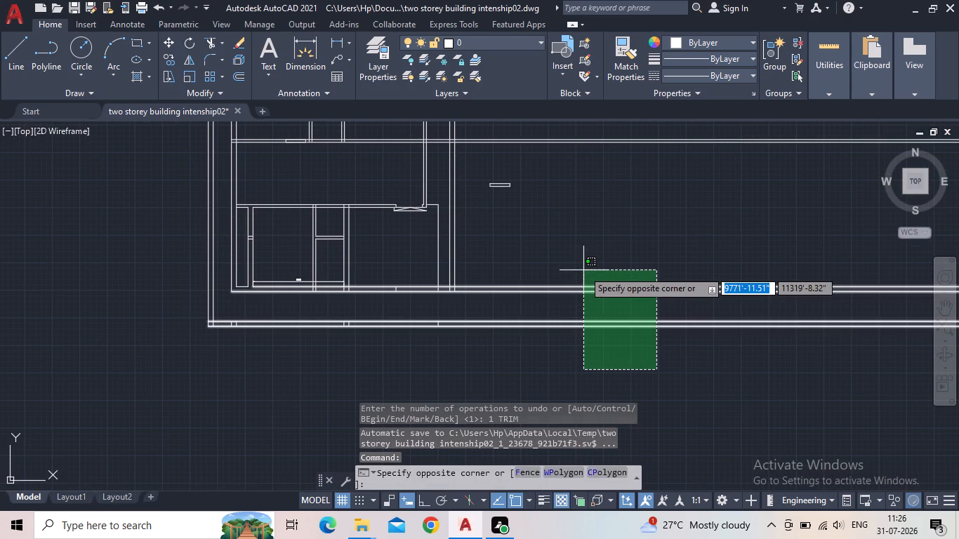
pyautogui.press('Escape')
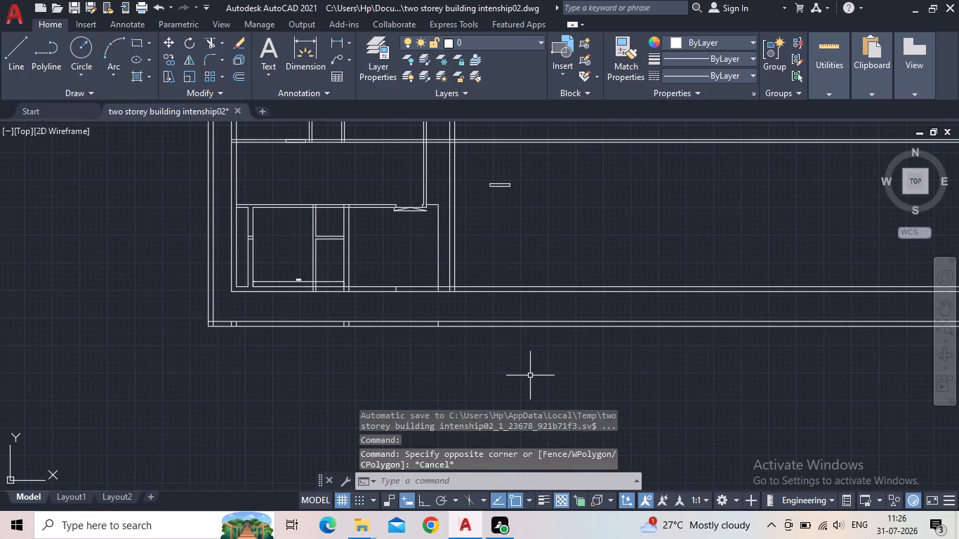
# Trim the bottom, middle and top horizontal wall lines that run past the right side of the plan.
pyautogui.write('tr')
pyautogui.press('Return')
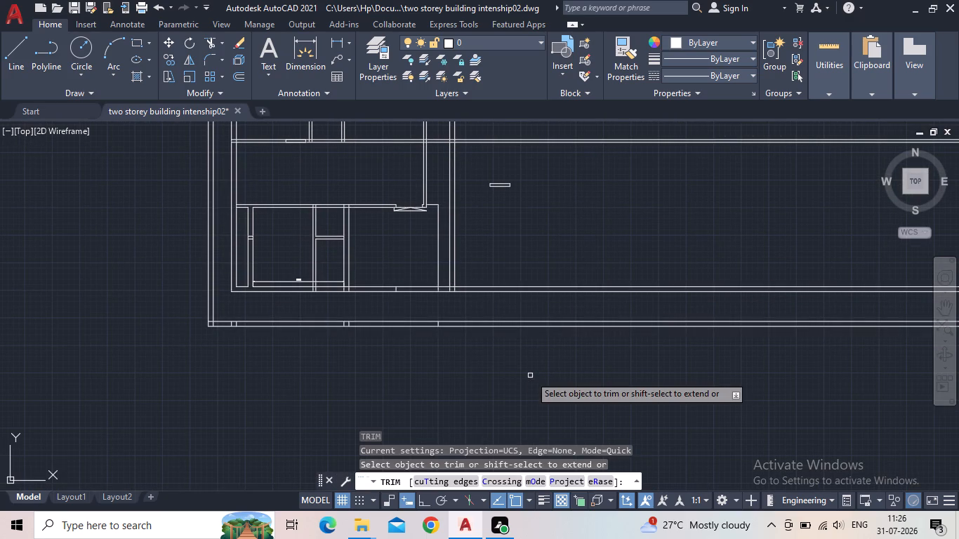
pyautogui.moveTo(581, 363); pyautogui.dragTo(583, 352)
pyautogui.click(562, 272)
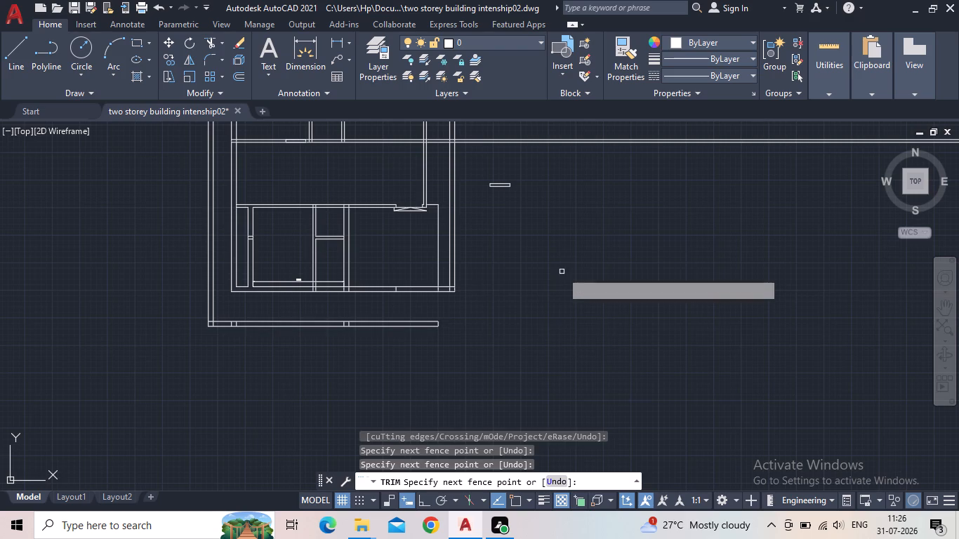
pyautogui.moveTo(597, 214); pyautogui.dragTo(574, 380, button='middle')
pyautogui.moveTo(576, 378); pyautogui.dragTo(574, 342)
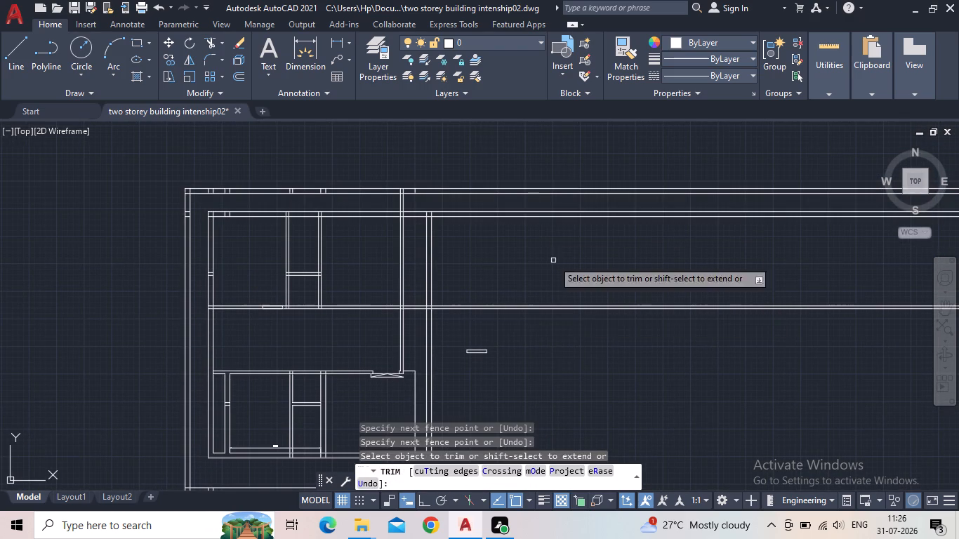
pyautogui.moveTo(571, 326); pyautogui.dragTo(557, 159)
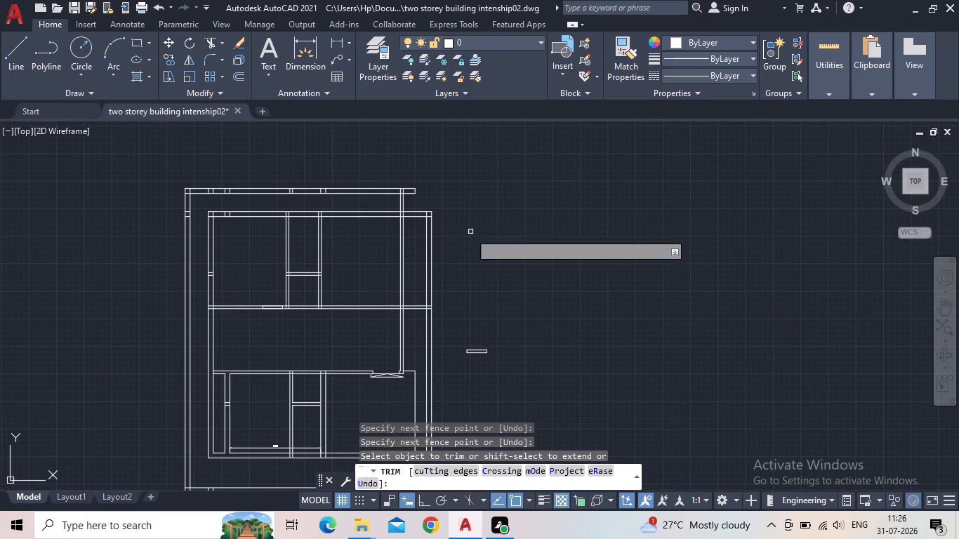
pyautogui.press('Escape')
# Draw the boundary corner's outer line from the top wall's upper end, right and down to the building's outer top-right corner.
pyautogui.scroll(3, 413, 196)
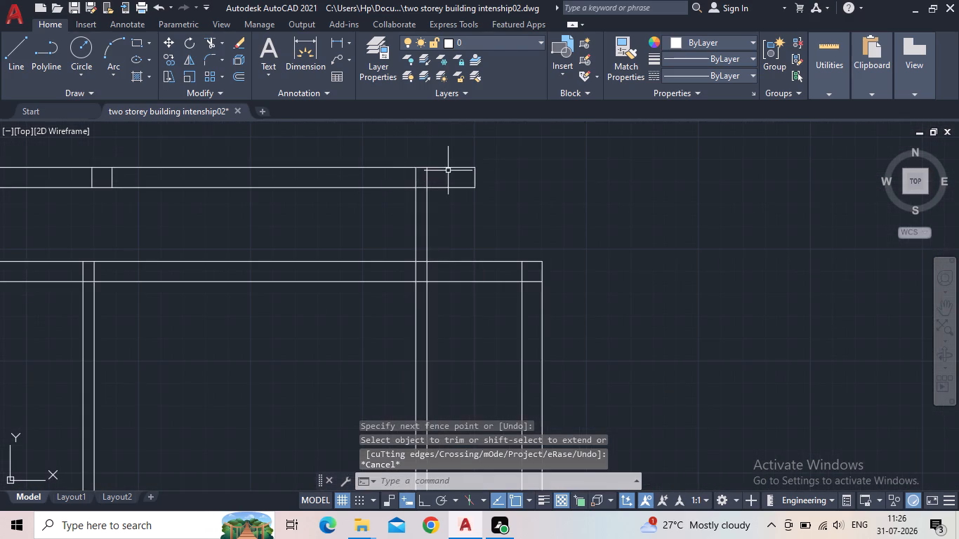
pyautogui.click(14, 53)
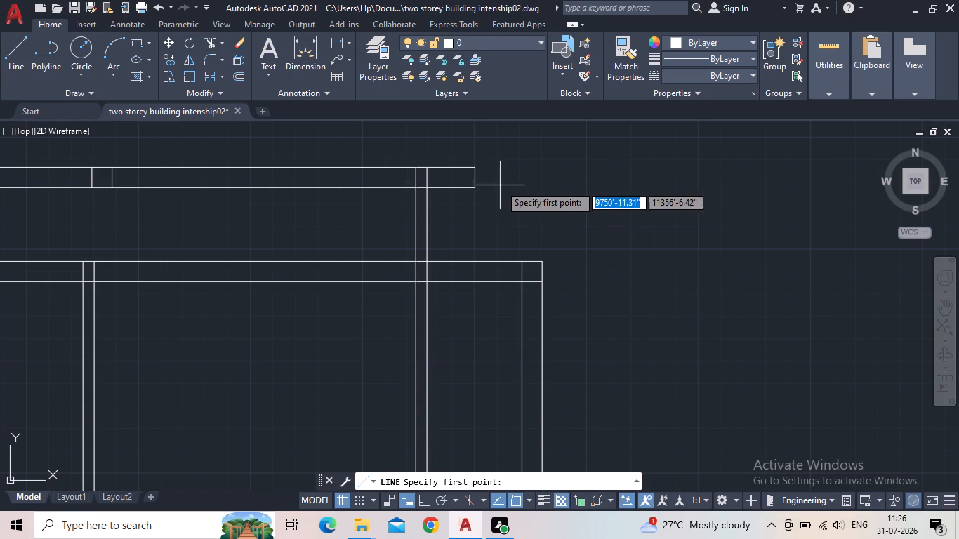
pyautogui.moveTo(476, 166); pyautogui.dragTo(486, 168)
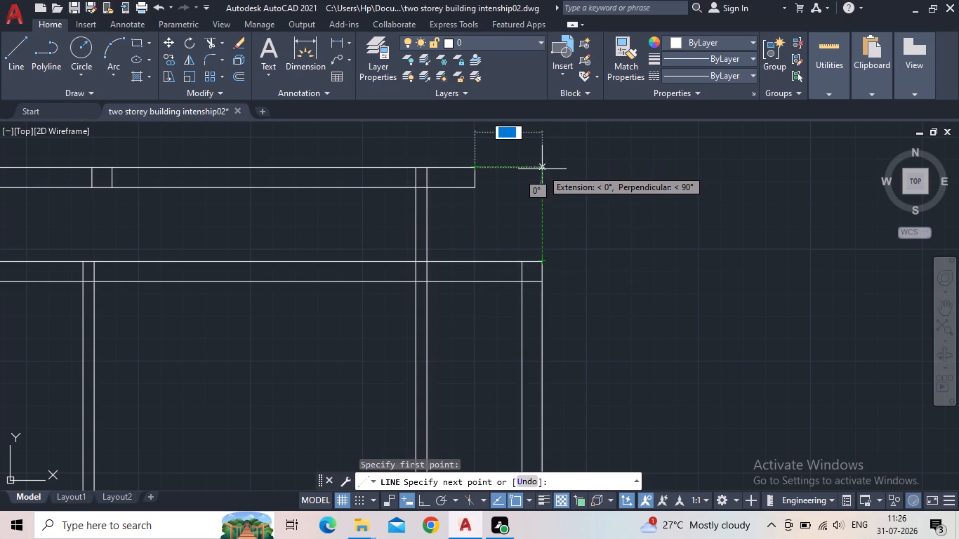
pyautogui.click(542, 168)
pyautogui.click(545, 262)
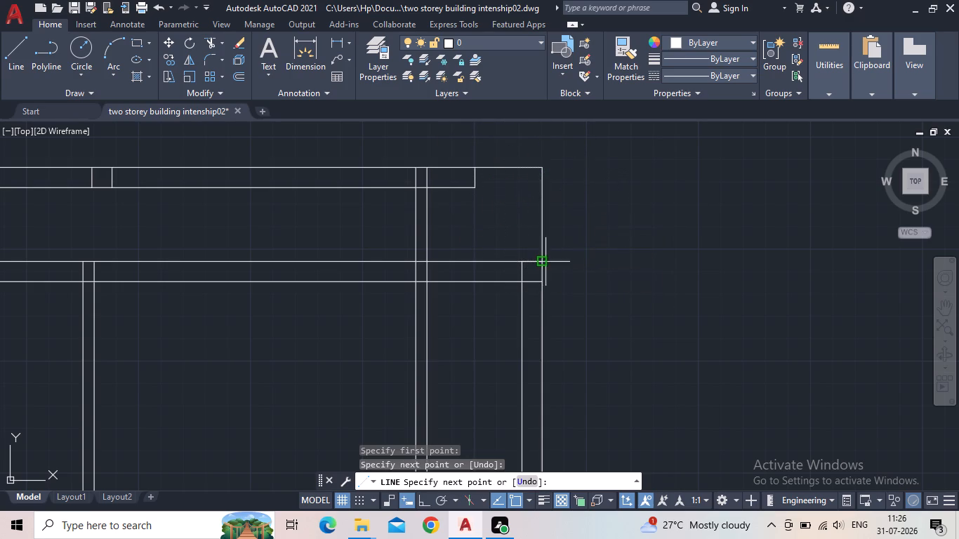
pyautogui.press('Escape')
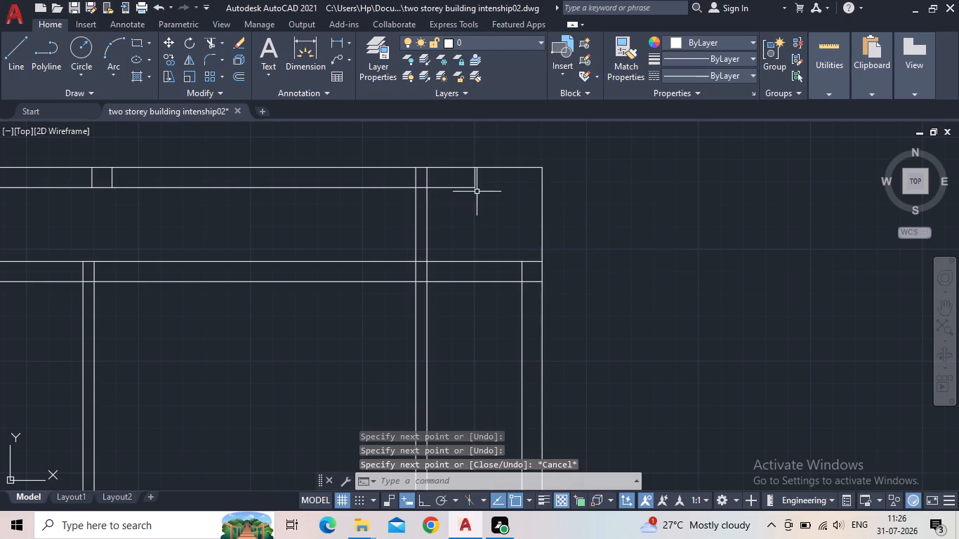
# Draw the boundary corner's inner line from the top wall's lower end, 1'-9" right and 2'-9" down to the right wall's inner face line.
pyautogui.moveTo(26, 62); pyautogui.dragTo(32, 62)
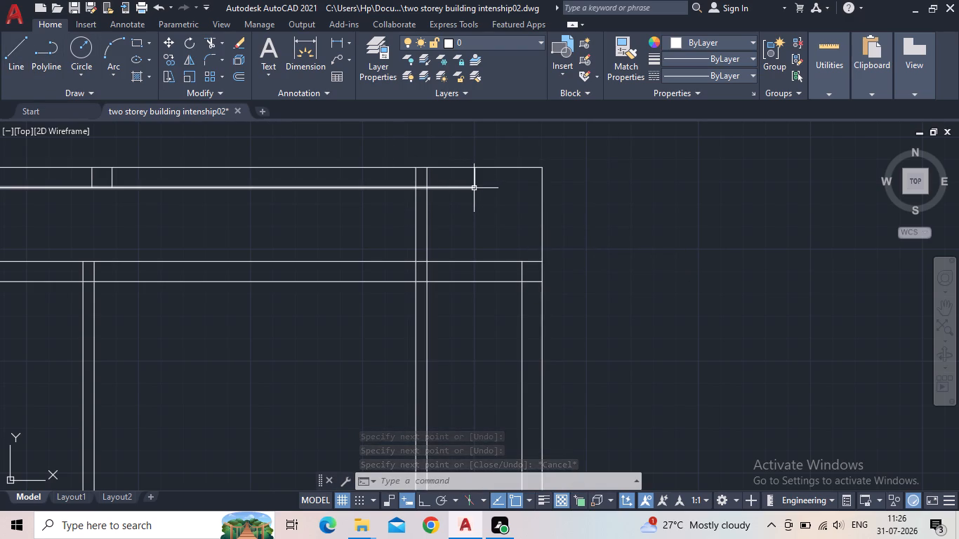
pyautogui.press('space')
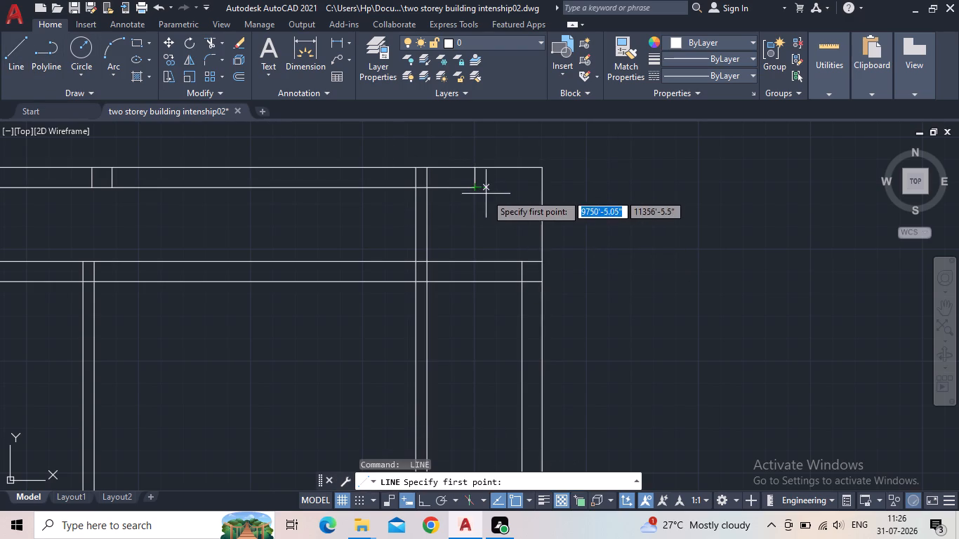
pyautogui.click(479, 188)
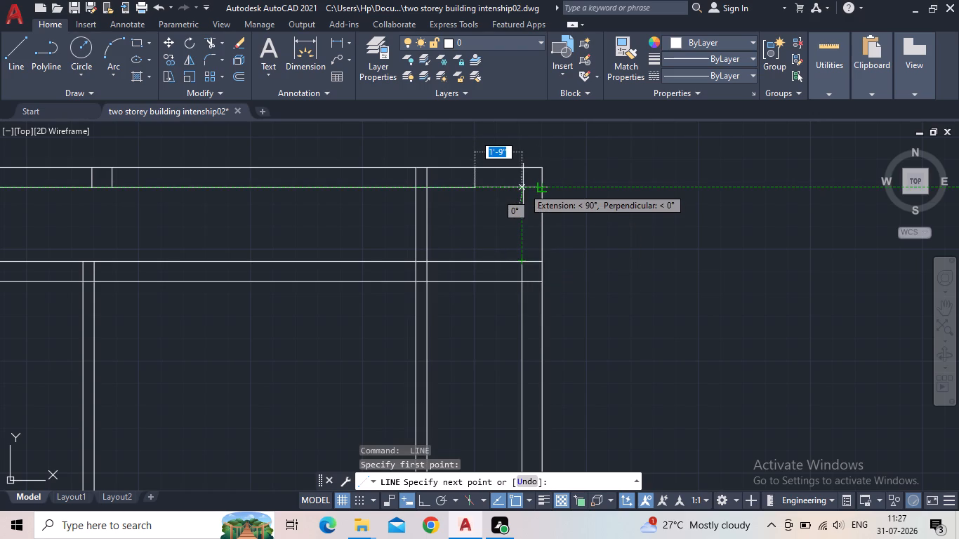
pyautogui.click(522, 187)
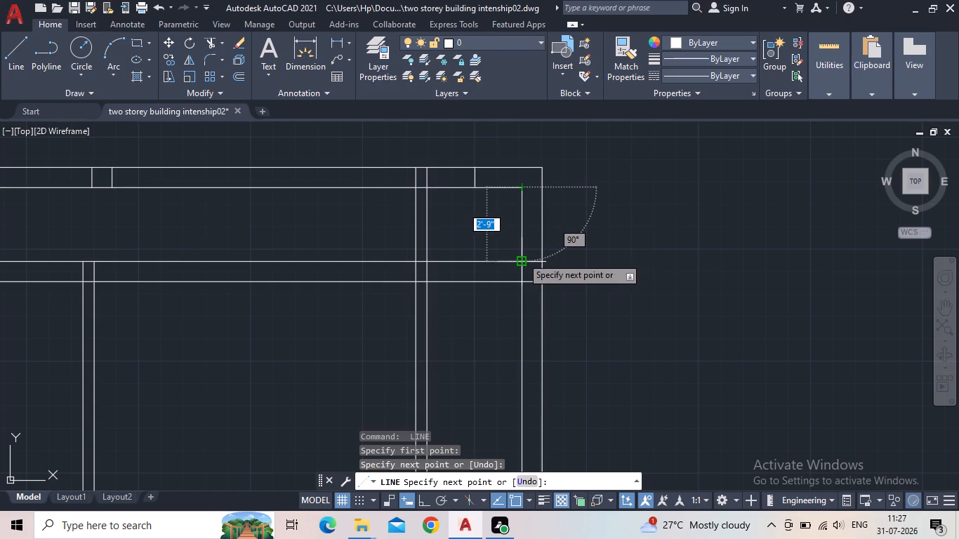
pyautogui.click(522, 260)
pyautogui.press('Escape')
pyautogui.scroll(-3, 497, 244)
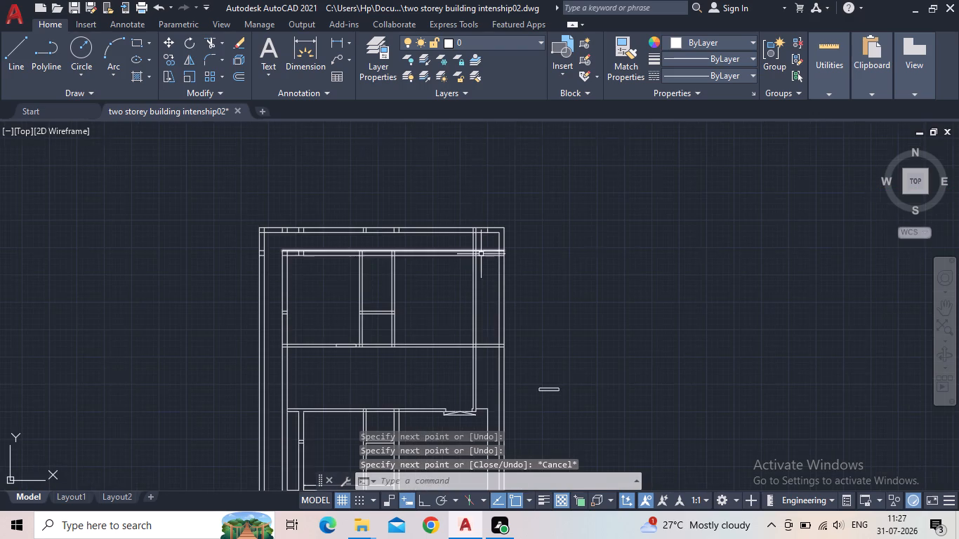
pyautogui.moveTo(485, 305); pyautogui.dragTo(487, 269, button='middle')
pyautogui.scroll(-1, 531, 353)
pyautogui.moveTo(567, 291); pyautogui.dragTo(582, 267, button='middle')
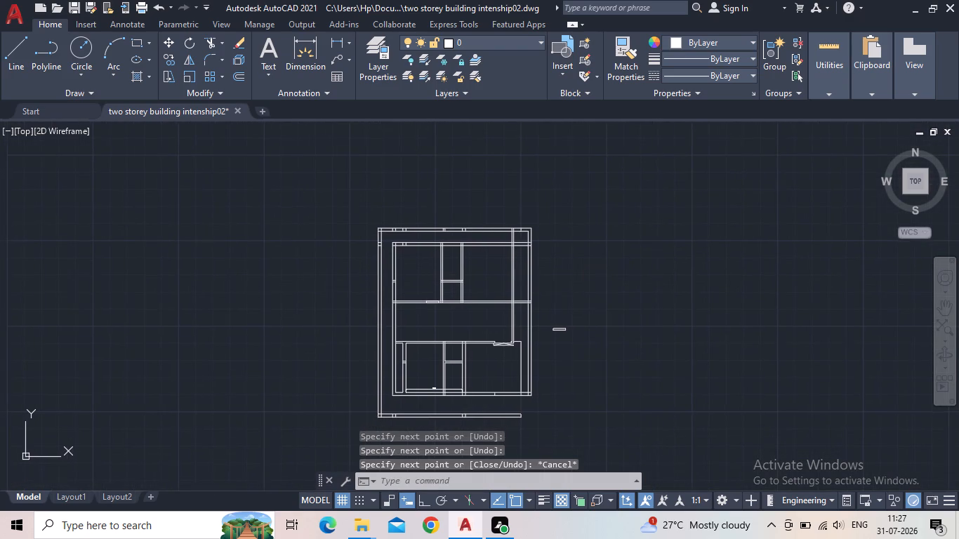
# Create three new layers named floor, dim and win in the layer manager.
pyautogui.scroll(1, 470, 364)
pyautogui.scroll(3, 425, 277)
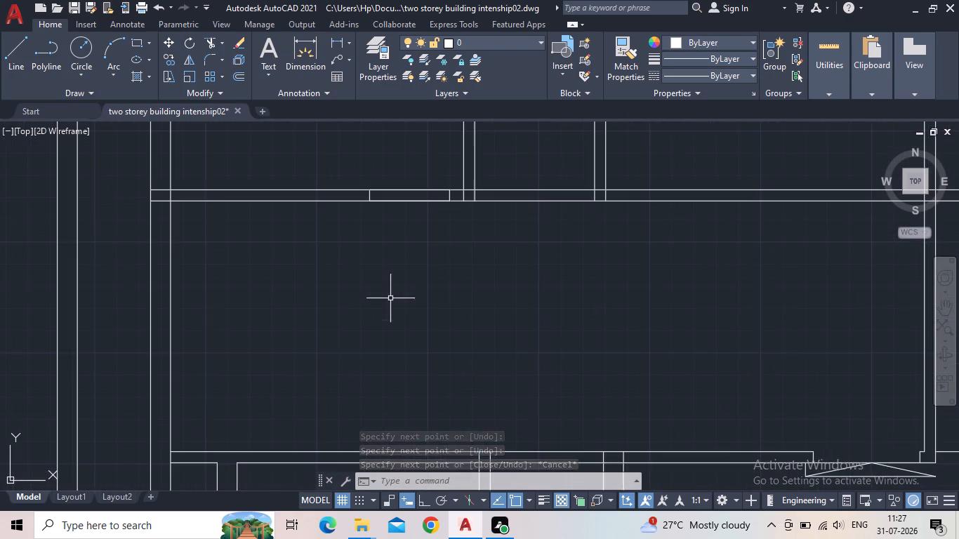
pyautogui.moveTo(347, 281); pyautogui.dragTo(439, 260, button='middle')
pyautogui.scroll(-1, 430, 284)
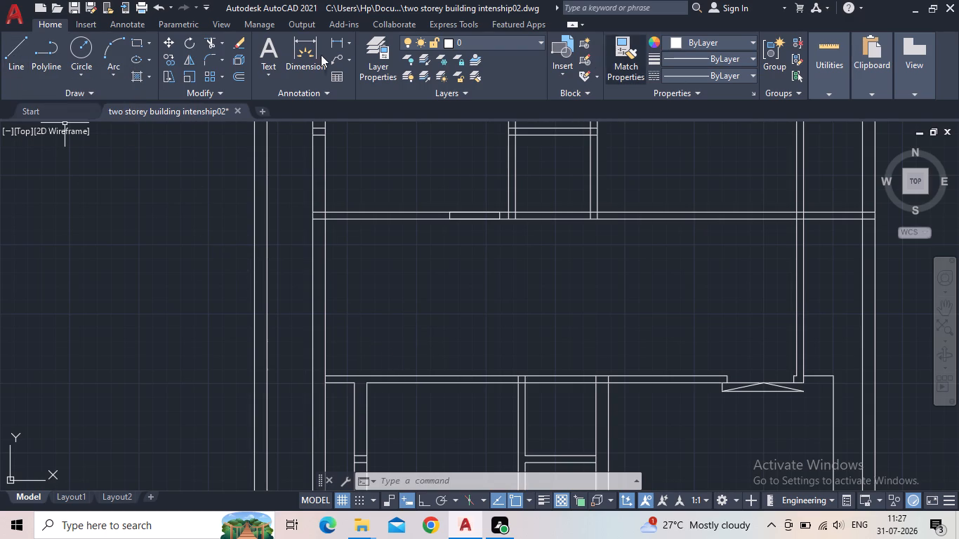
pyautogui.click(368, 46)
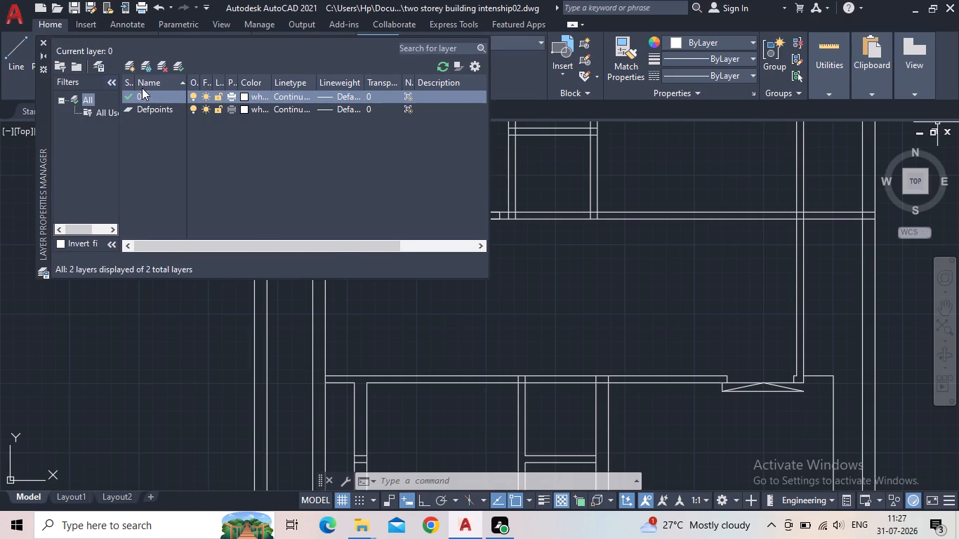
pyautogui.click(127, 64)
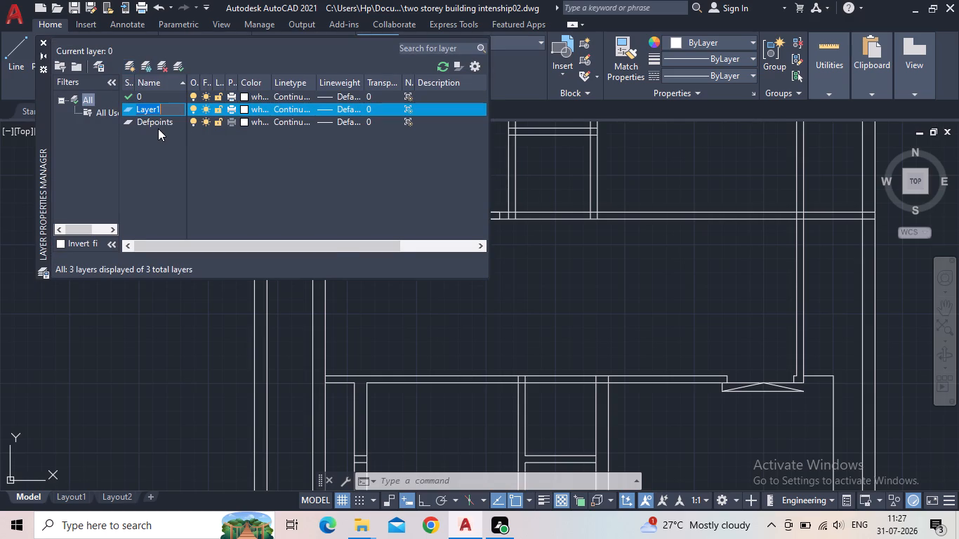
pyautogui.write('floor')
pyautogui.press('Return')
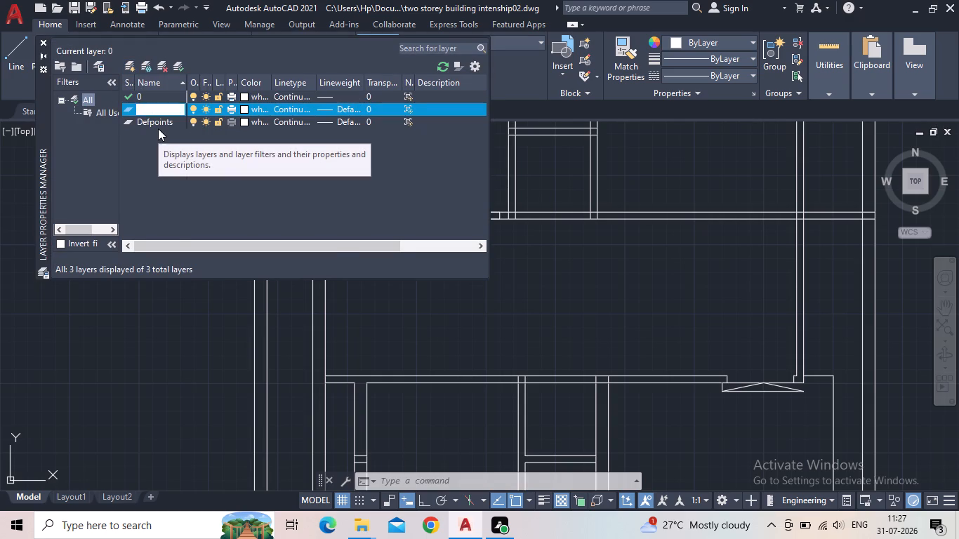
pyautogui.click(128, 65)
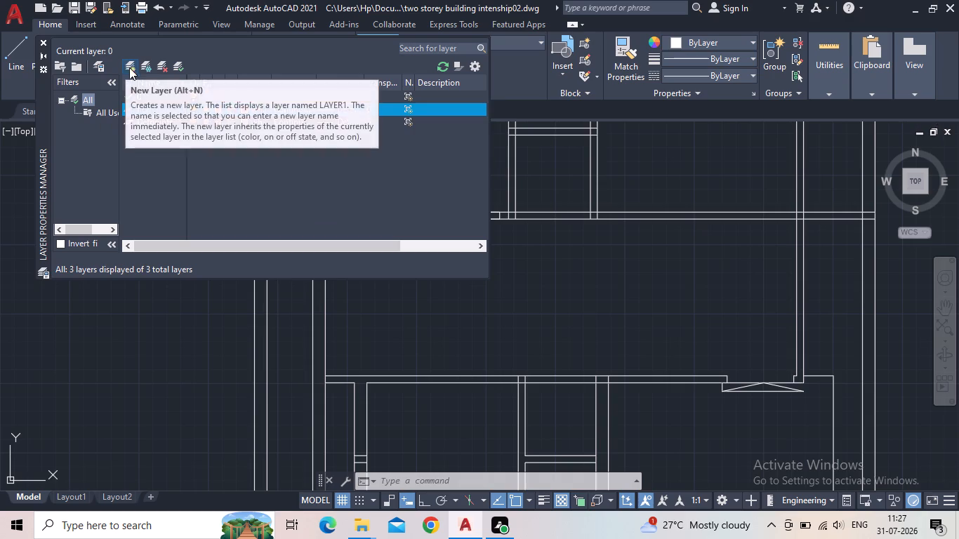
pyautogui.write('dim')
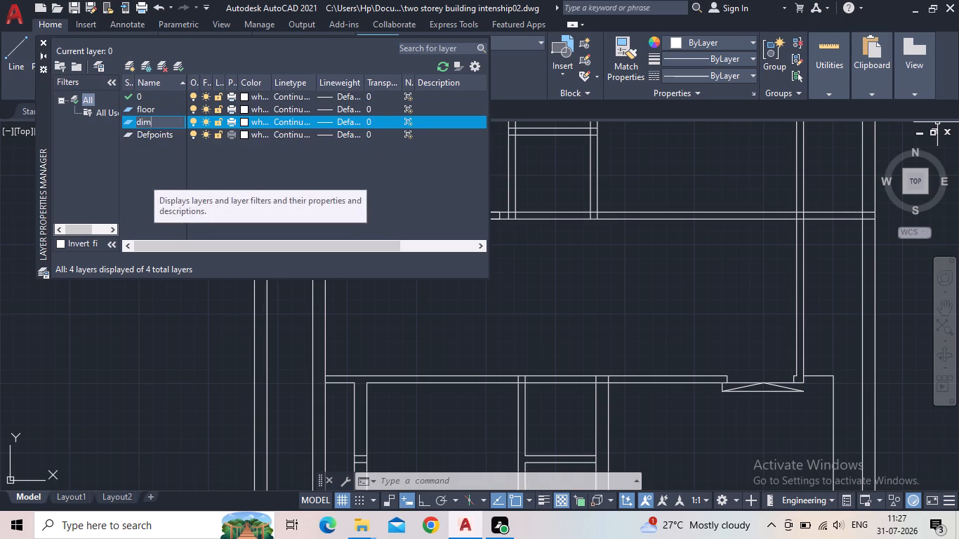
pyautogui.press('Return')
pyautogui.click(128, 66)
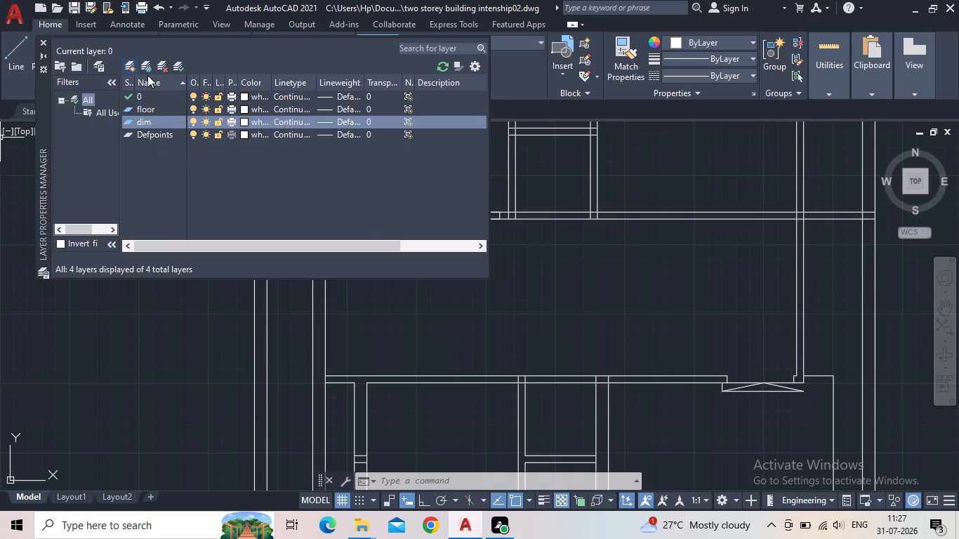
pyautogui.write('win')
pyautogui.press('Return')
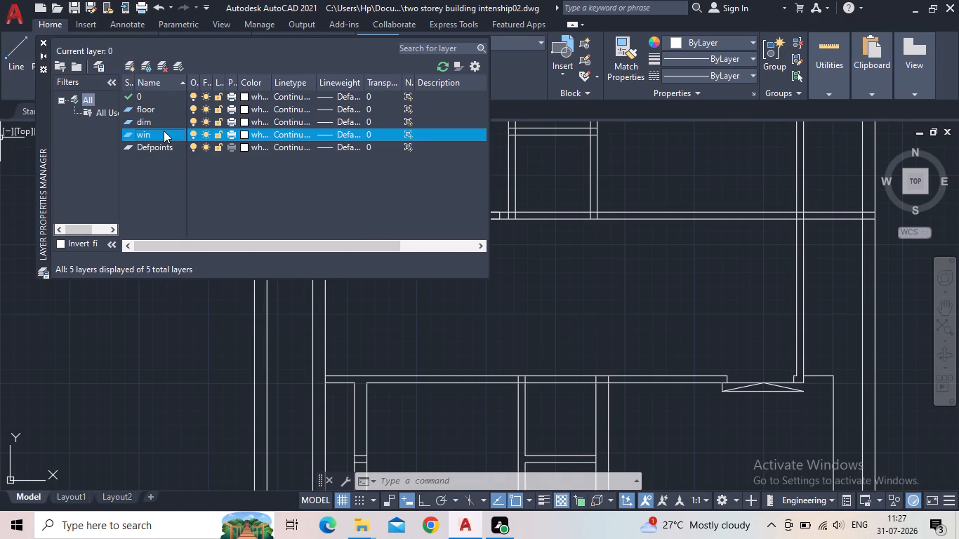
pyautogui.press('w')
# Add three more layers named door, text and stair.
pyautogui.click(127, 62)
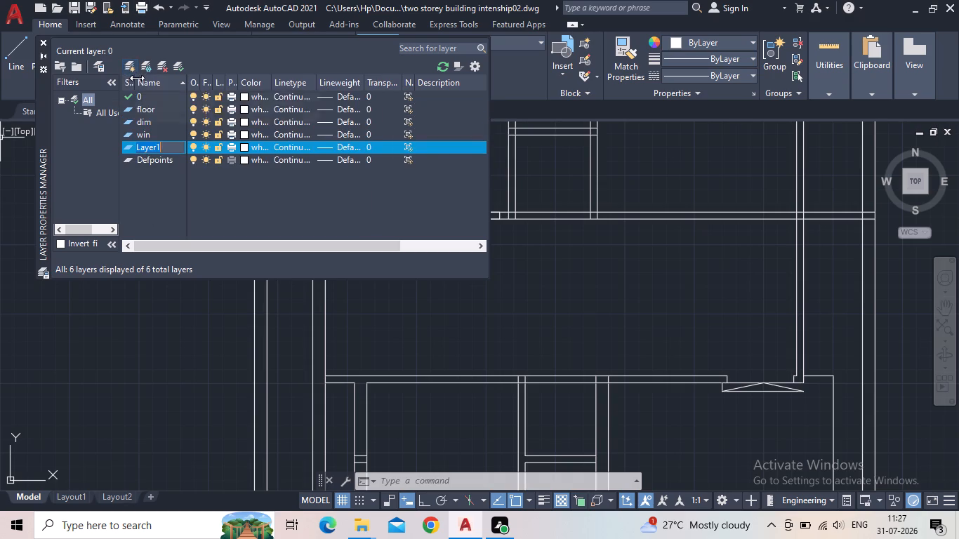
pyautogui.write('doo')
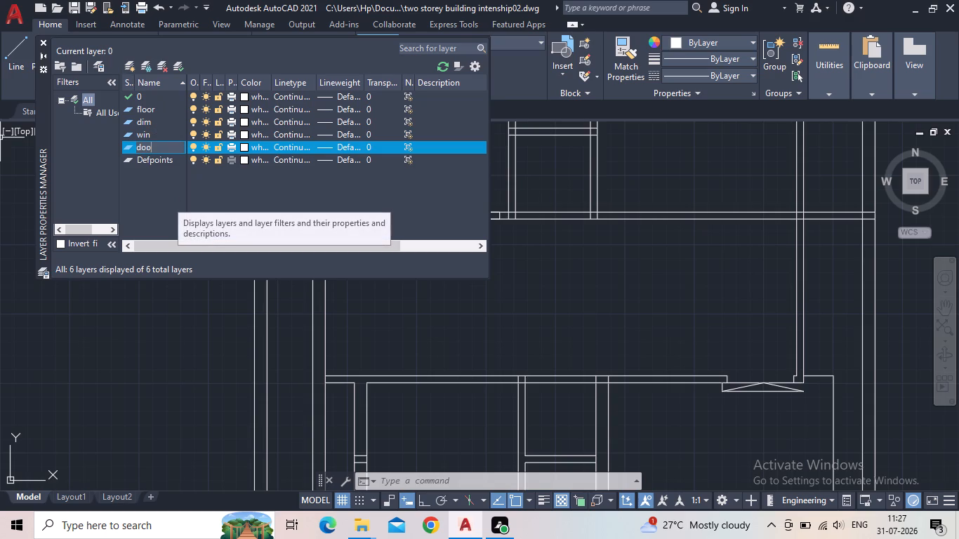
pyautogui.press('r')
pyautogui.press('Return')
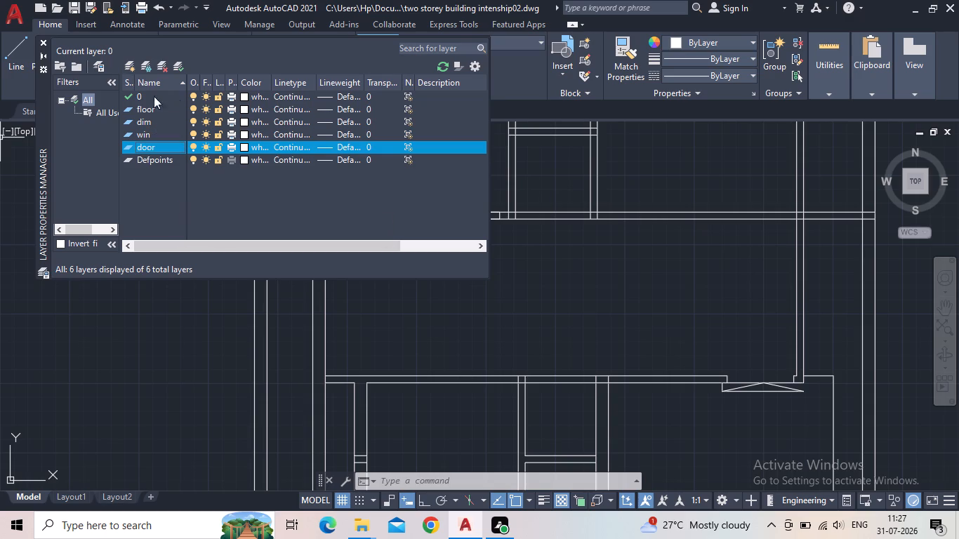
pyautogui.click(130, 68)
pyautogui.write('text')
pyautogui.press('Return')
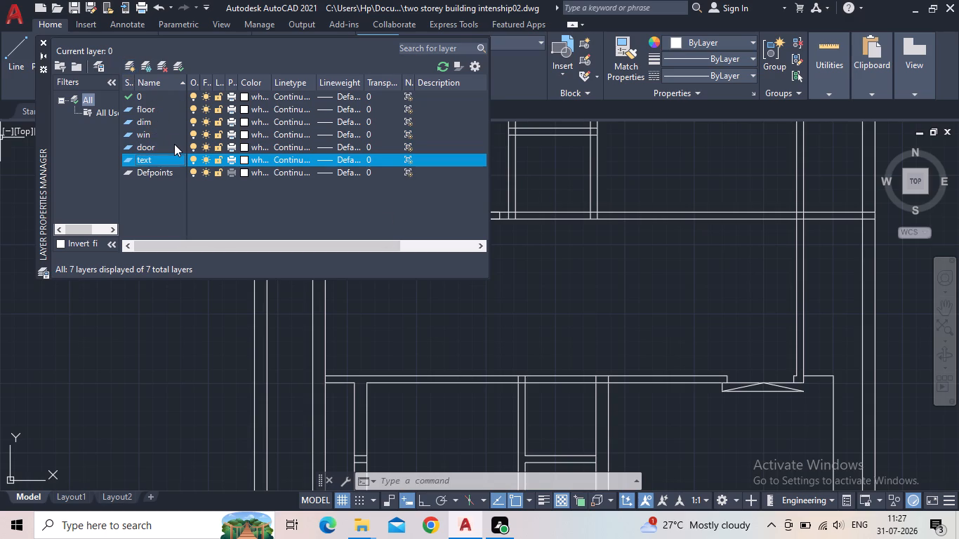
pyautogui.click(126, 65)
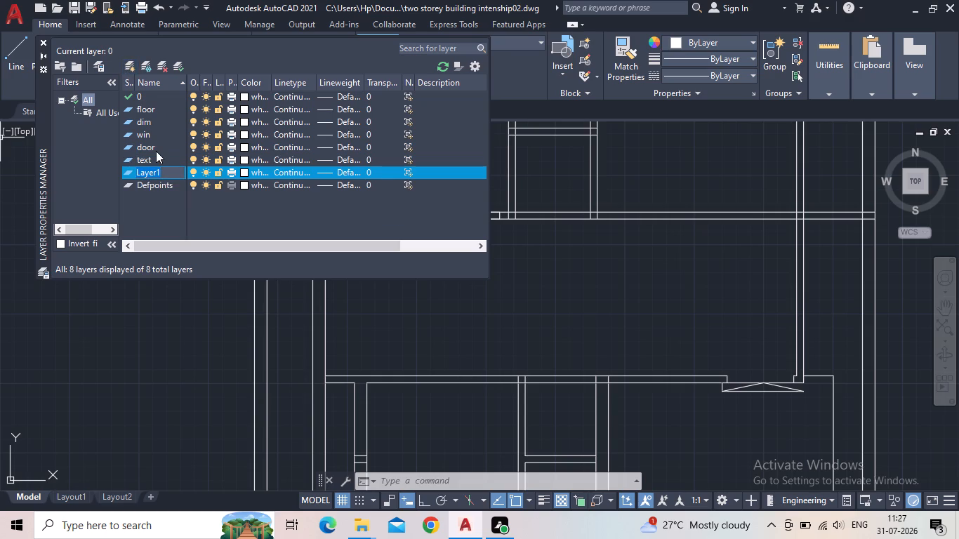
pyautogui.write('st')
pyautogui.write('air')
pyautogui.press('Return')
# Set the layer colours to 252 for floor, magenta for dim and red for win.
pyautogui.click(149, 108)
pyautogui.click(245, 109)
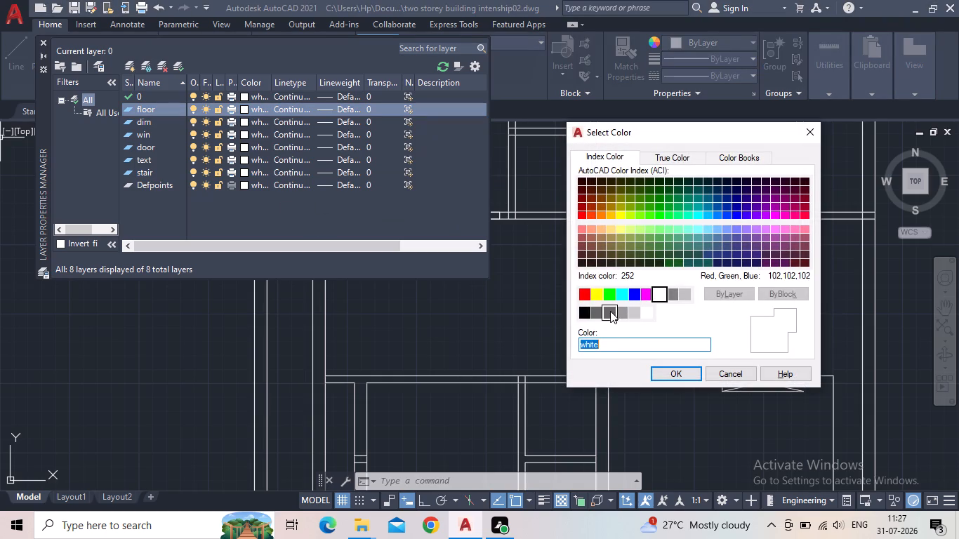
pyautogui.click(610, 310)
pyautogui.click(663, 371)
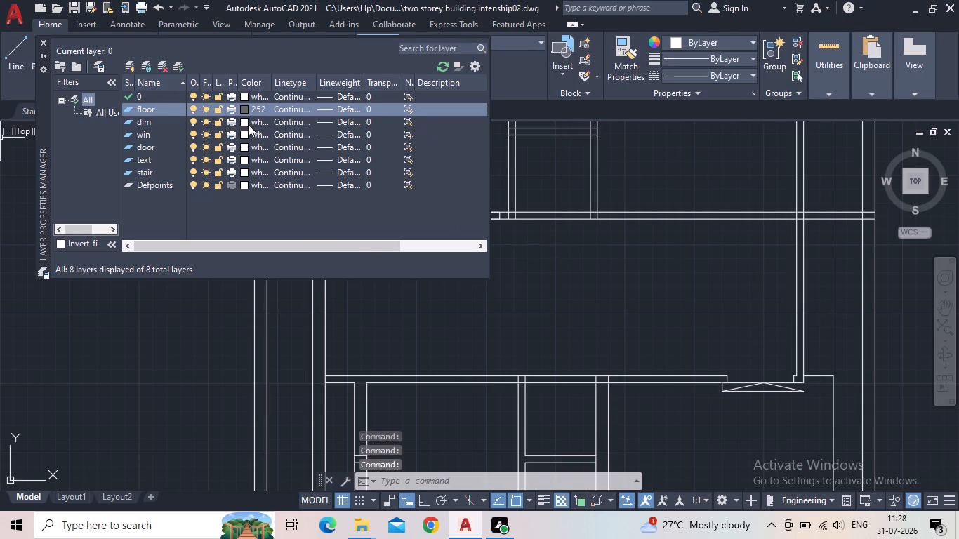
pyautogui.click(244, 119)
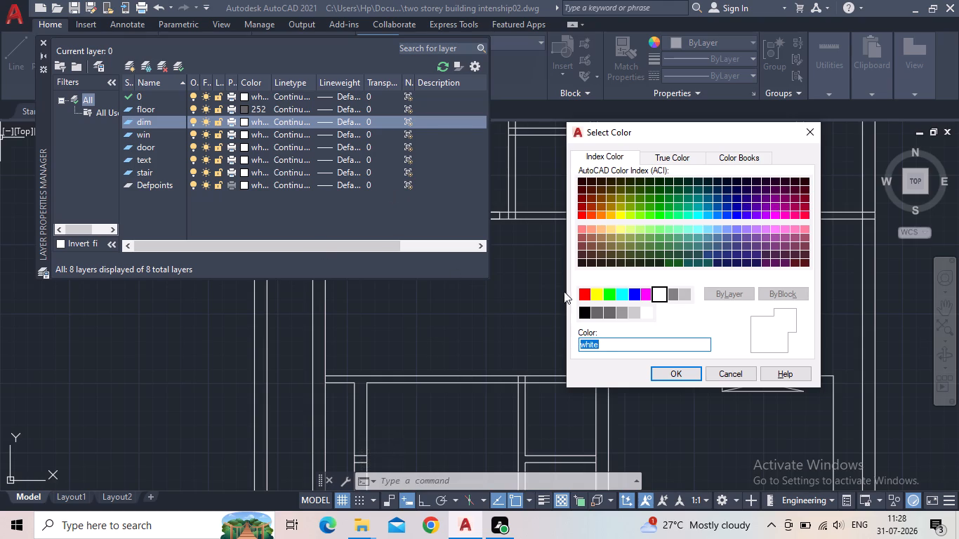
pyautogui.click(644, 294)
pyautogui.click(668, 371)
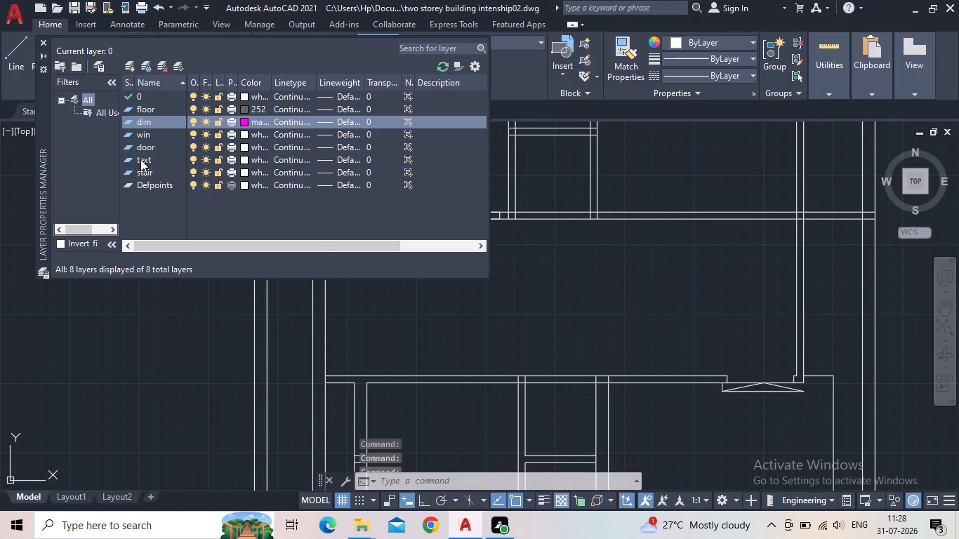
pyautogui.click(248, 135)
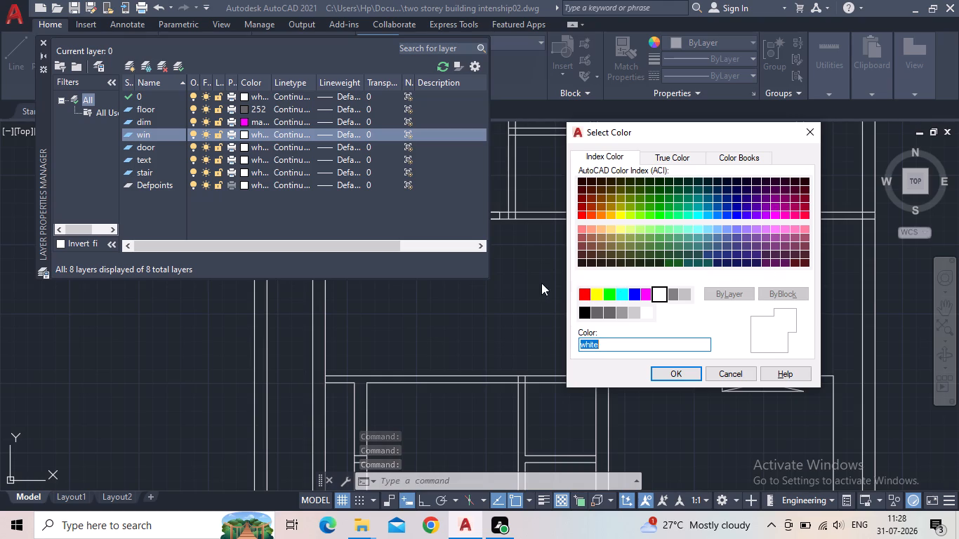
pyautogui.click(585, 295)
pyautogui.click(668, 372)
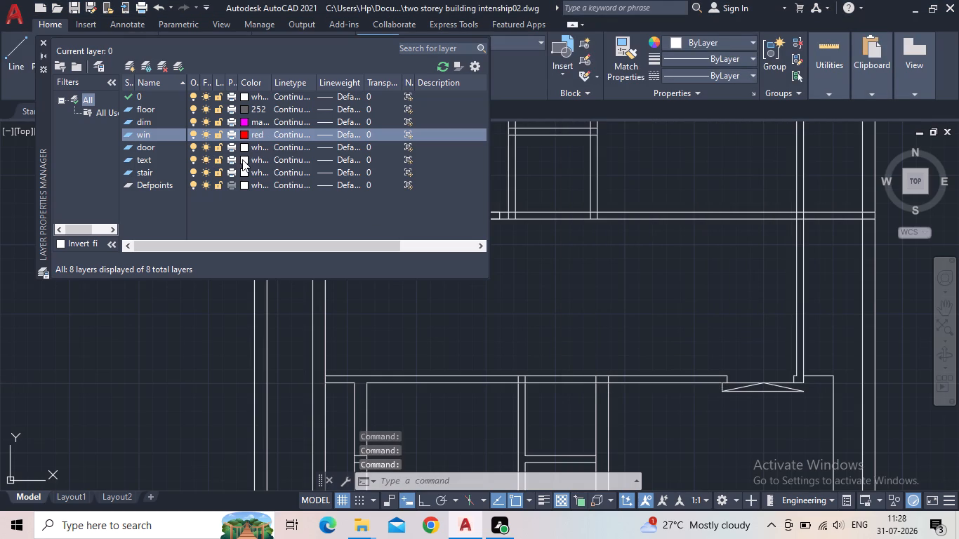
# Set the stair layer's colour to yellow and the text layer's colour to index 11.
pyautogui.click(246, 173)
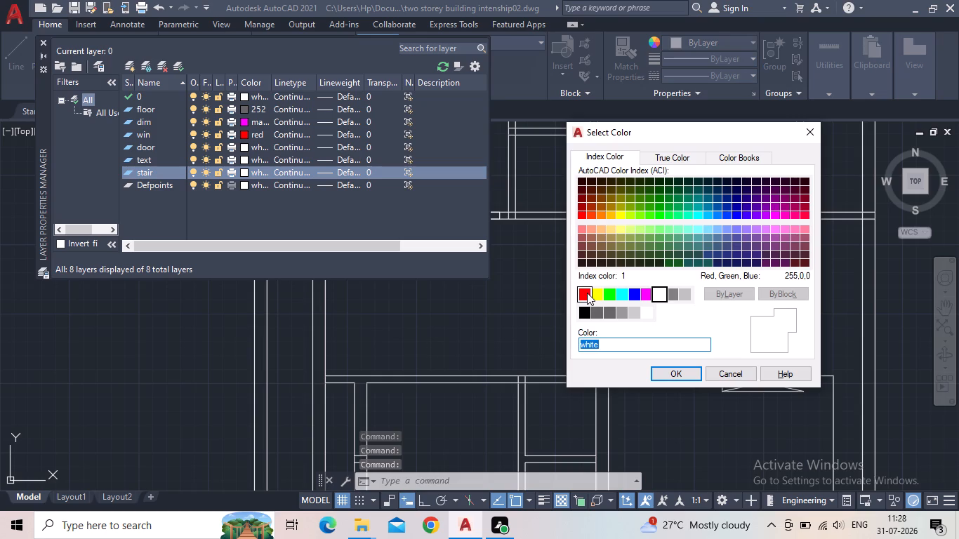
pyautogui.click(597, 295)
pyautogui.click(661, 369)
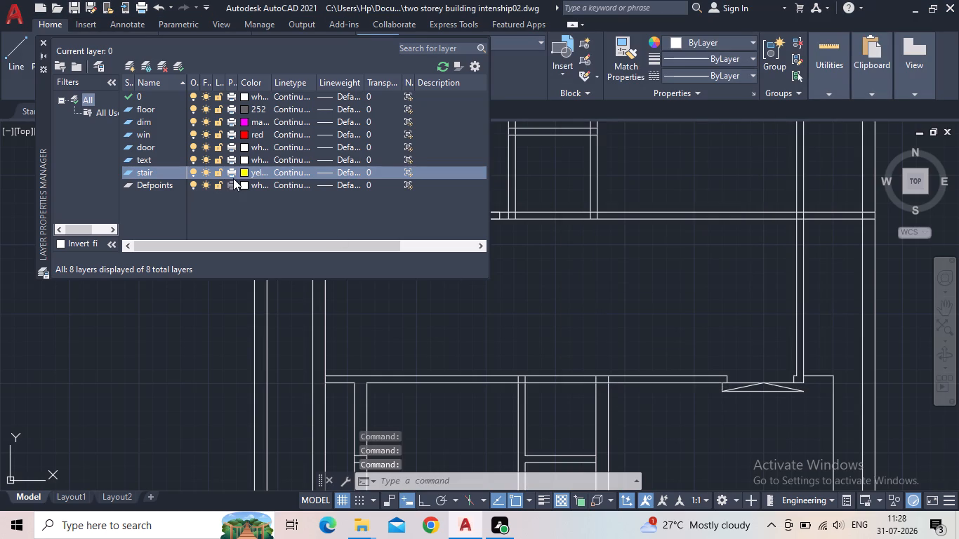
pyautogui.click(242, 159)
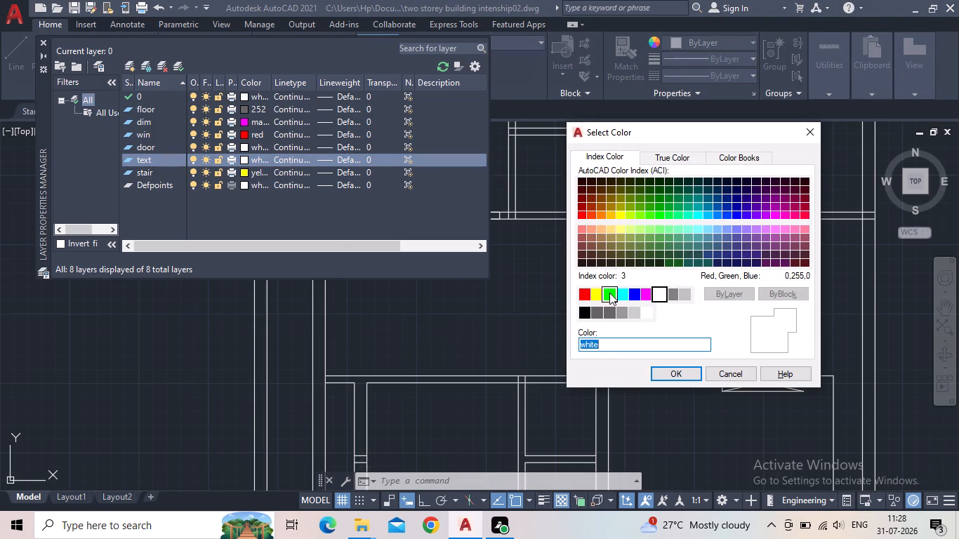
pyautogui.click(583, 228)
pyautogui.click(661, 371)
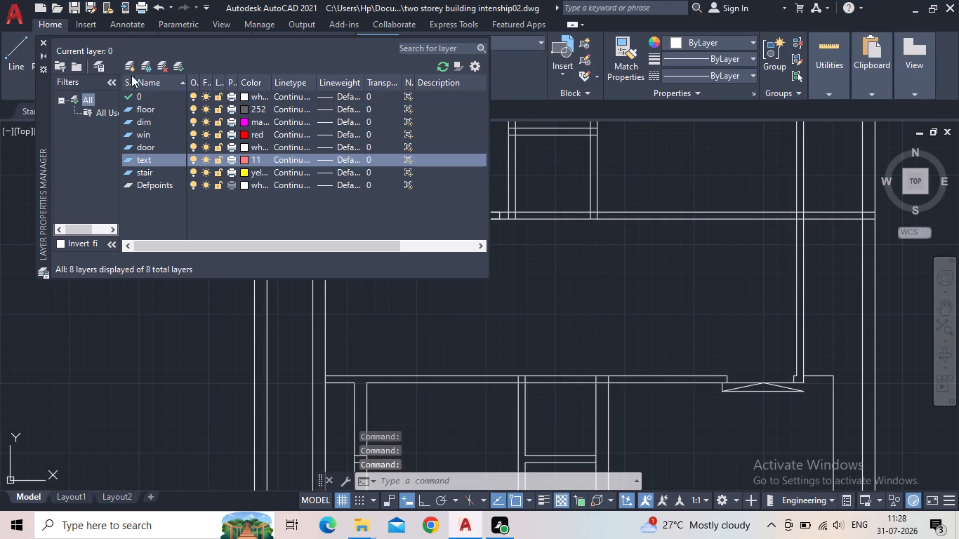
# Create a layer named furniture and set its colour to green.
pyautogui.click(130, 64)
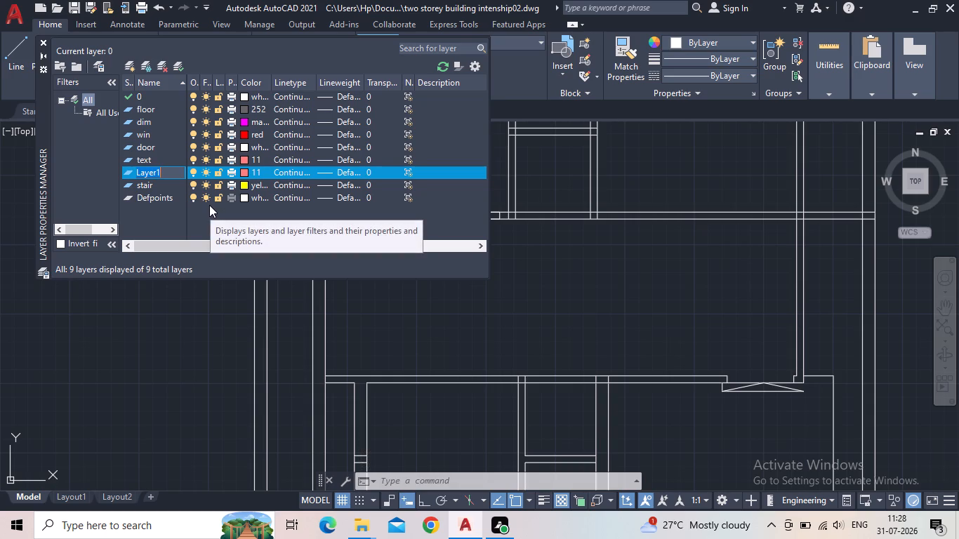
pyautogui.press('f')
pyautogui.write('urniture')
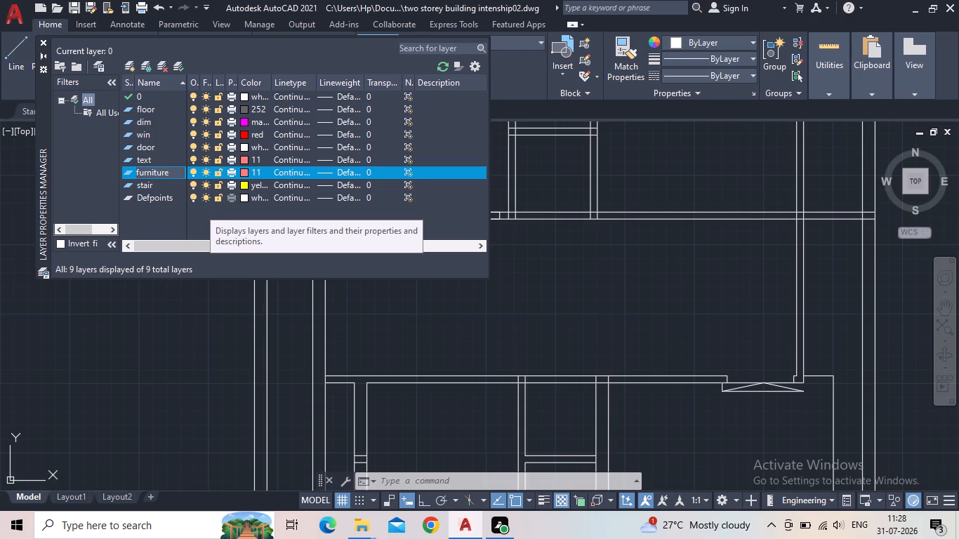
pyautogui.click(132, 175)
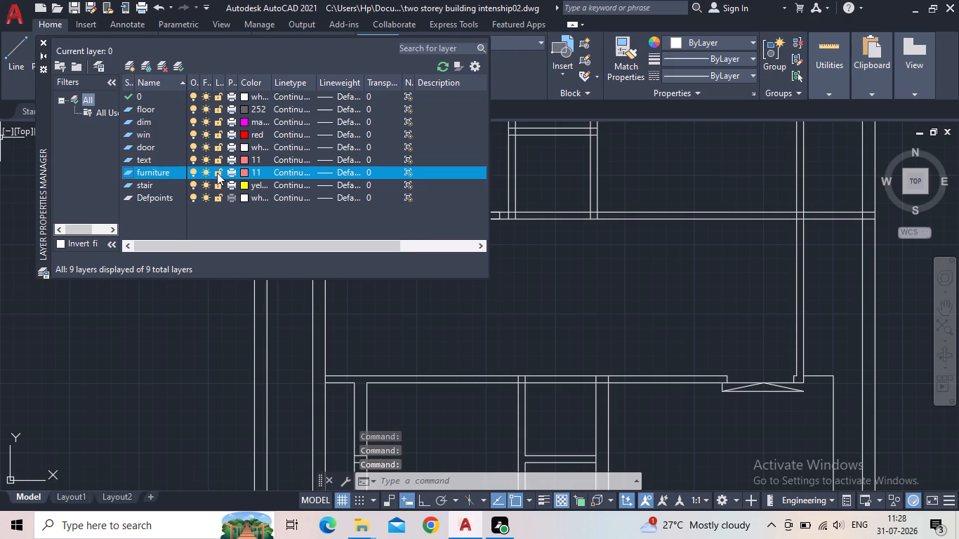
pyautogui.click(245, 173)
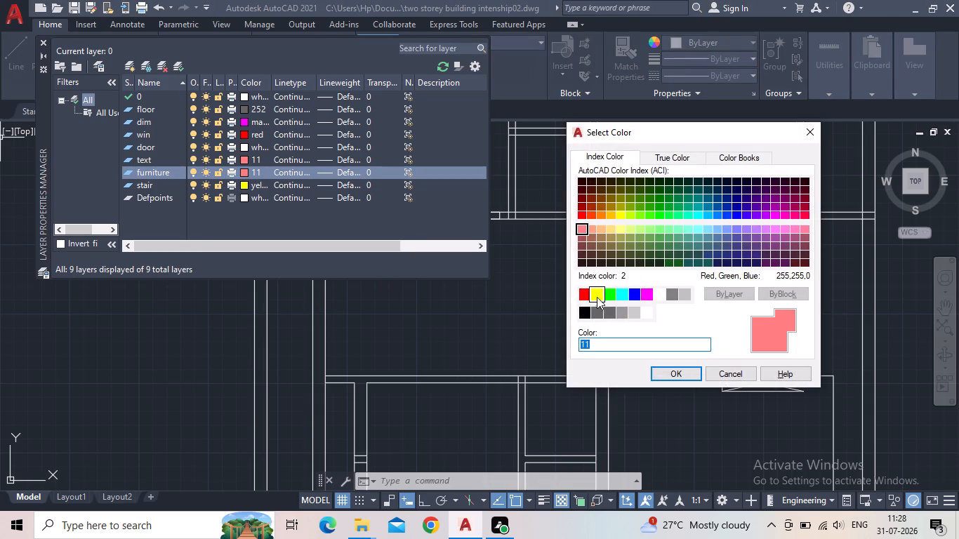
pyautogui.click(610, 296)
pyautogui.click(652, 369)
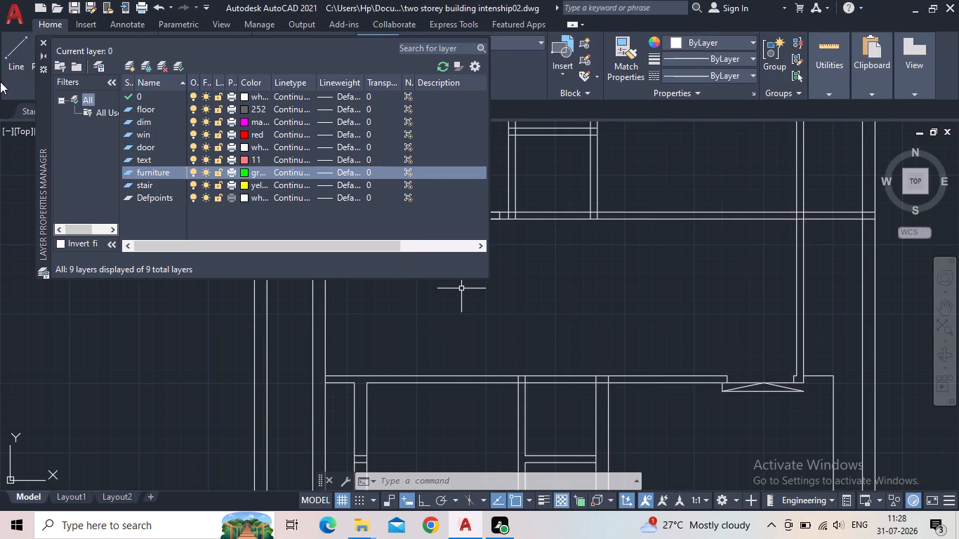
# Set the door layer's colour to cyan.
pyautogui.click(244, 145)
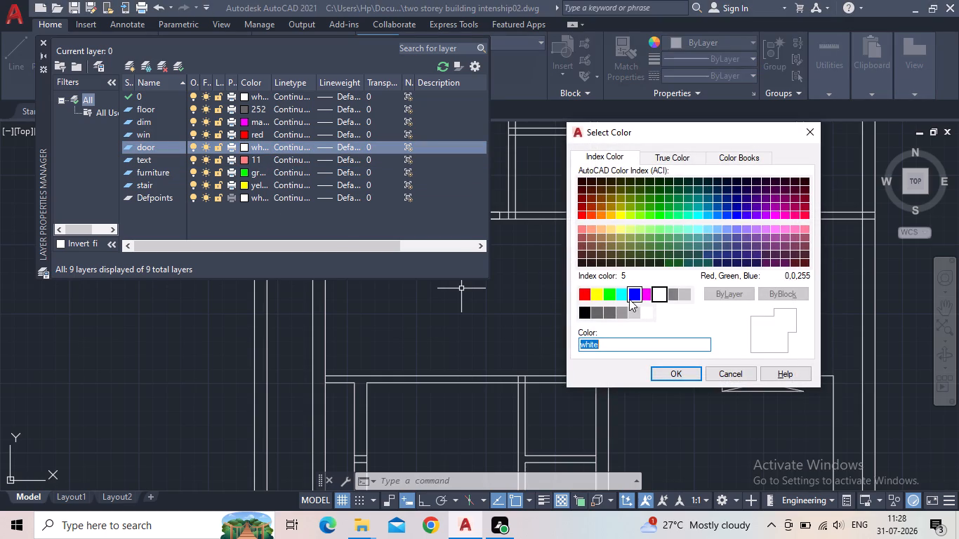
pyautogui.click(621, 296)
pyautogui.click(682, 377)
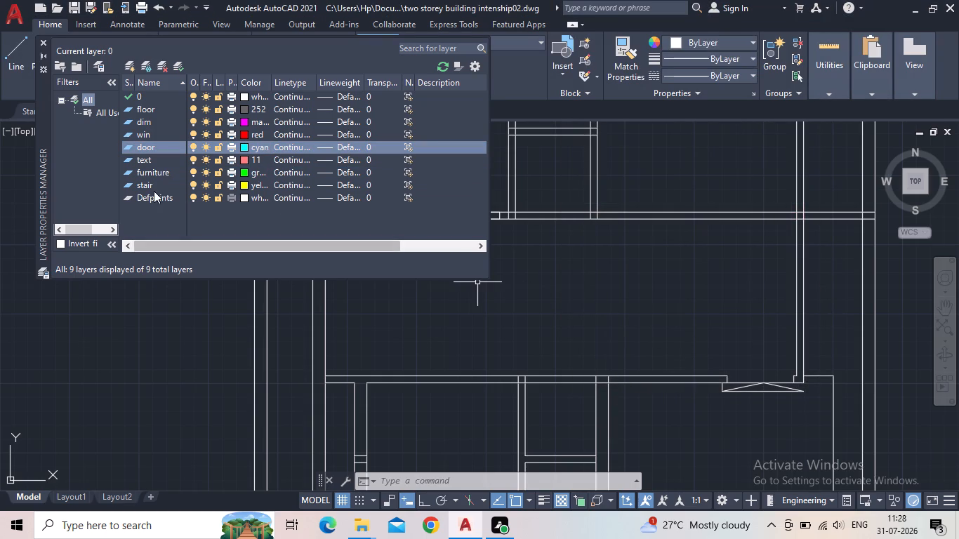
# Make the floor layer current and close the layer manager.
pyautogui.click(150, 105)
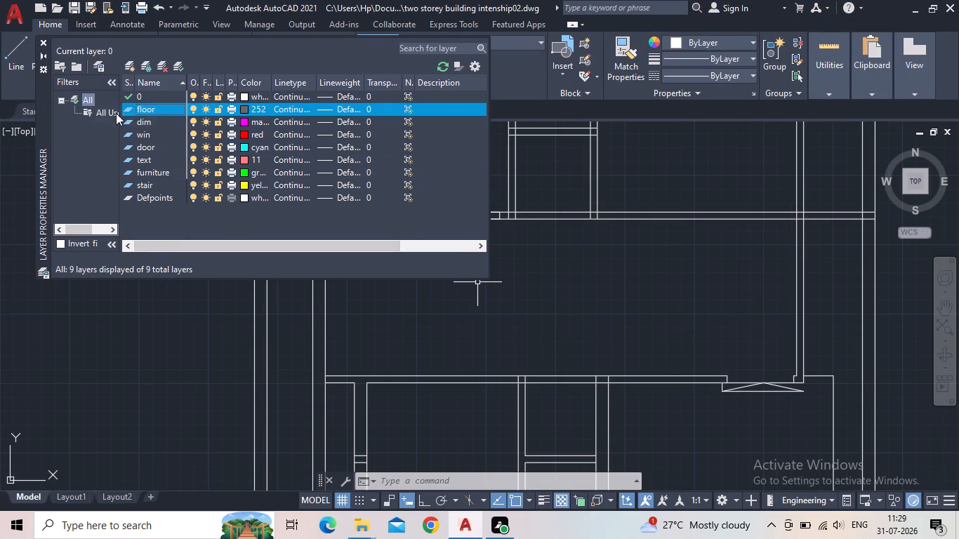
pyautogui.doubleClick(129, 110)
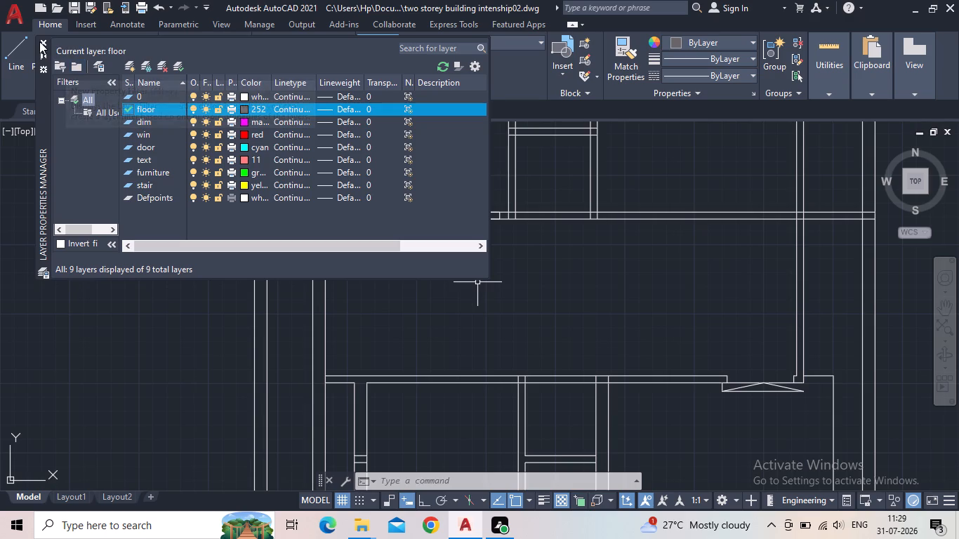
pyautogui.click(39, 41)
# Move all of the existing plan linework onto the floor layer.
pyautogui.scroll(-4, 507, 302)
pyautogui.moveTo(630, 407); pyautogui.dragTo(570, 380)
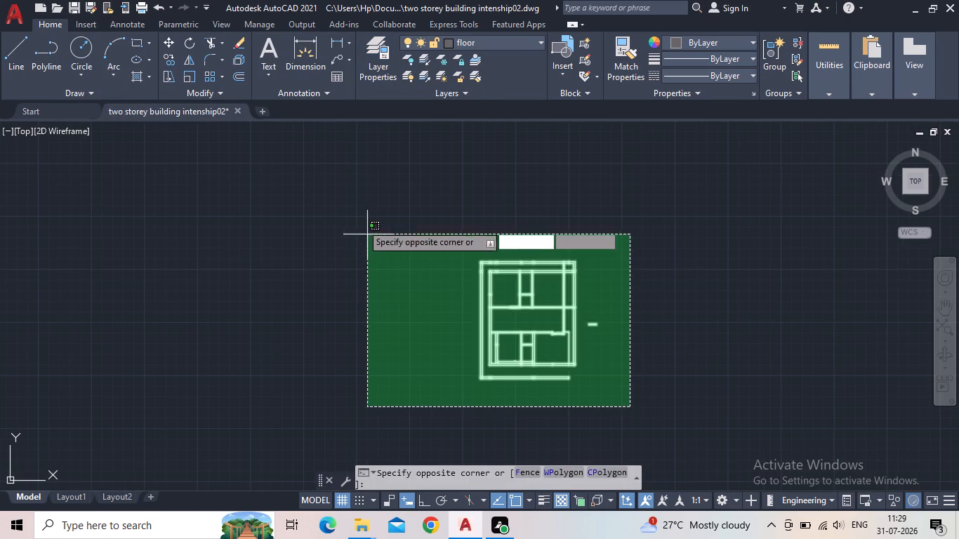
pyautogui.click(357, 217)
pyautogui.click(495, 46)
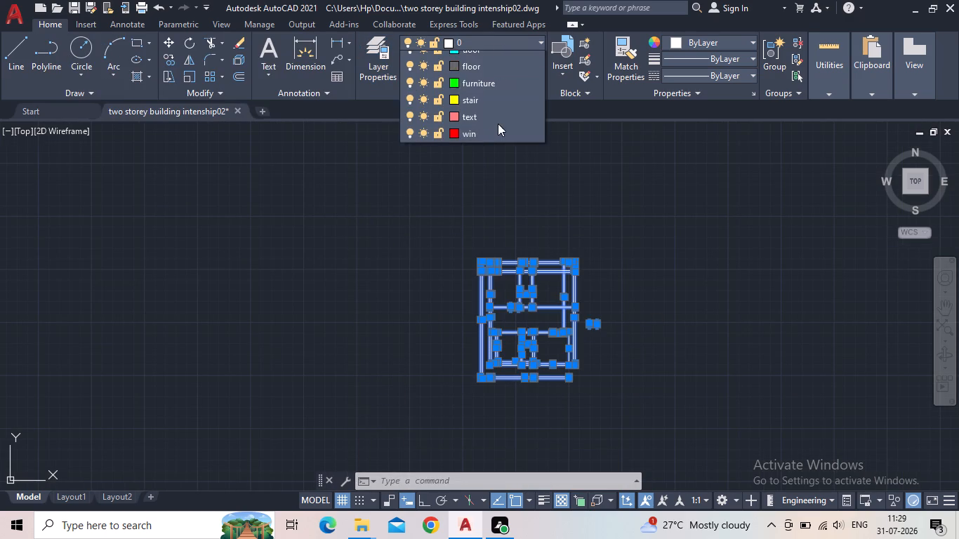
pyautogui.click(473, 128)
pyautogui.press('Escape')
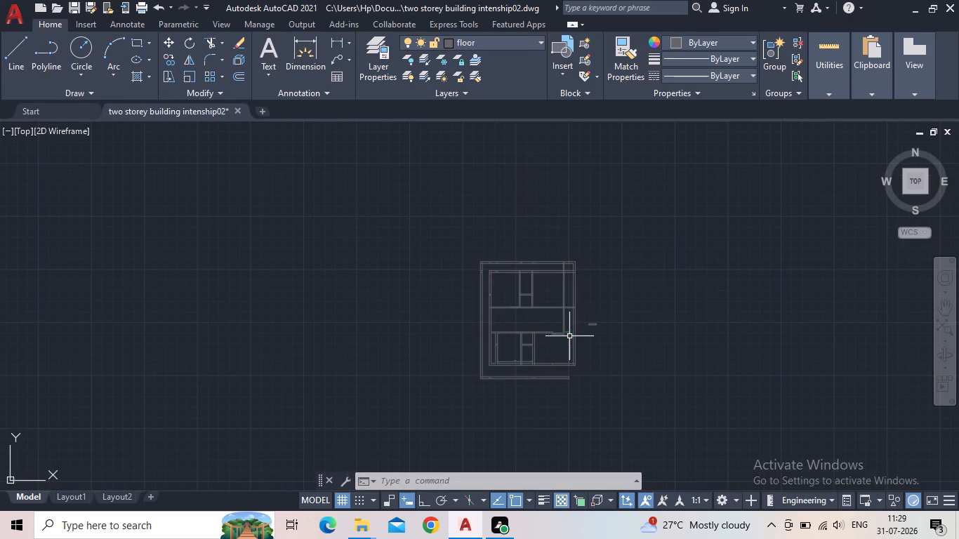
# Examine the floor plan's rooms and the central hall between the upper and lower rooms.
pyautogui.scroll(2, 554, 363)
pyautogui.scroll(1, 512, 311)
pyautogui.scroll(1, 567, 345)
pyautogui.moveTo(564, 352); pyautogui.dragTo(364, 313, button='middle')
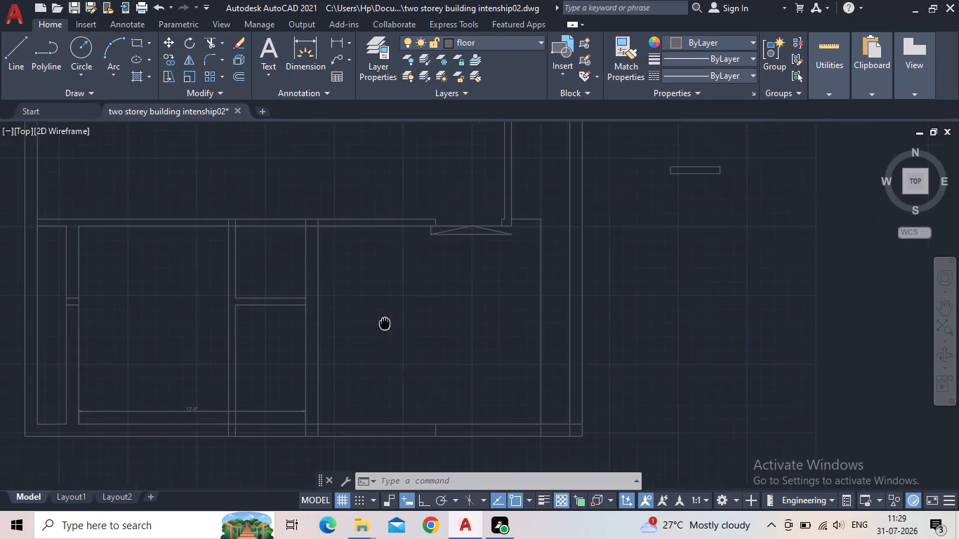
pyautogui.scroll(-1, 356, 305)
pyautogui.moveTo(359, 281); pyautogui.dragTo(334, 305, button='middle')
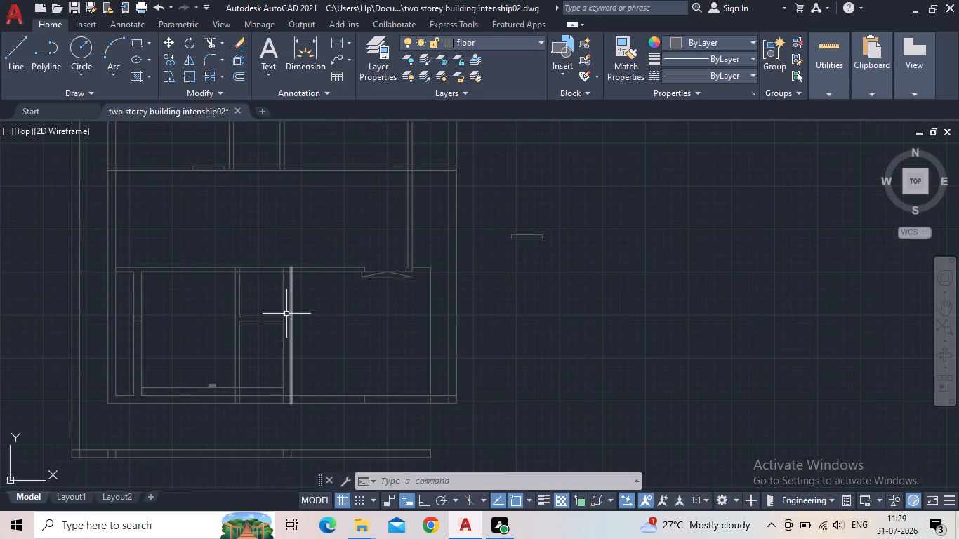
pyautogui.moveTo(322, 350); pyautogui.dragTo(341, 319, button='middle')
pyautogui.moveTo(342, 315); pyautogui.dragTo(342, 404, button='middle')
pyautogui.scroll(-1, 339, 399)
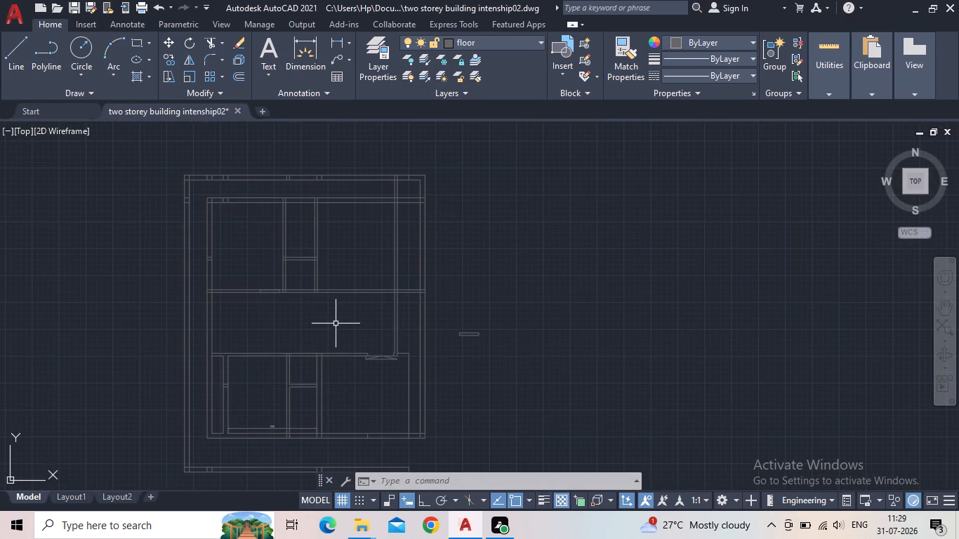
pyautogui.scroll(1, 329, 314)
pyautogui.moveTo(319, 321); pyautogui.dragTo(363, 201, button='middle')
pyautogui.moveTo(359, 202); pyautogui.dragTo(344, 219, button='middle')
pyautogui.scroll(-1, 335, 225)
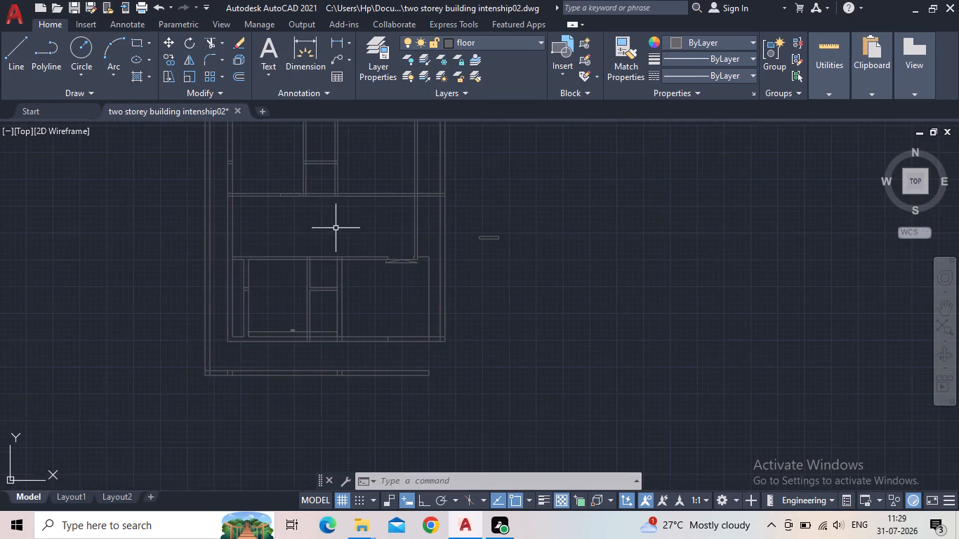
pyautogui.moveTo(342, 232); pyautogui.dragTo(331, 284, button='middle')
pyautogui.scroll(2, 227, 296)
pyautogui.moveTo(253, 315); pyautogui.dragTo(307, 274, button='middle')
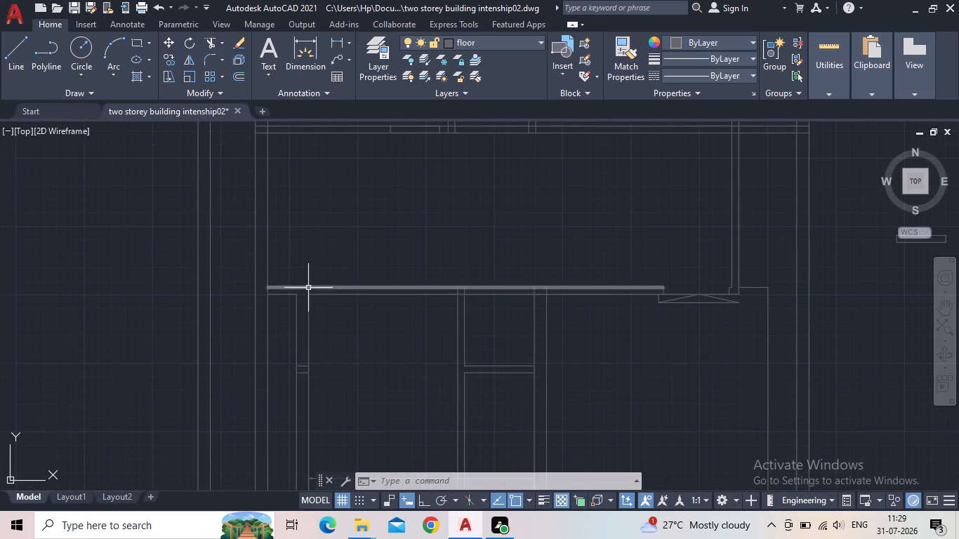
pyautogui.moveTo(328, 271); pyautogui.dragTo(264, 337, button='middle')
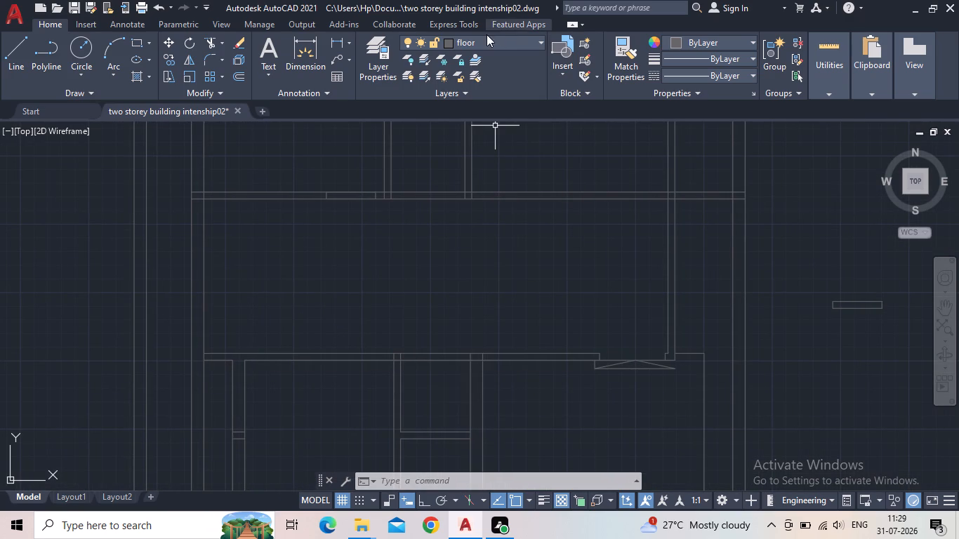
# Make the stair layer current and close the layer manager.
pyautogui.moveTo(490, 40); pyautogui.dragTo(489, 50)
pyautogui.click(454, 159)
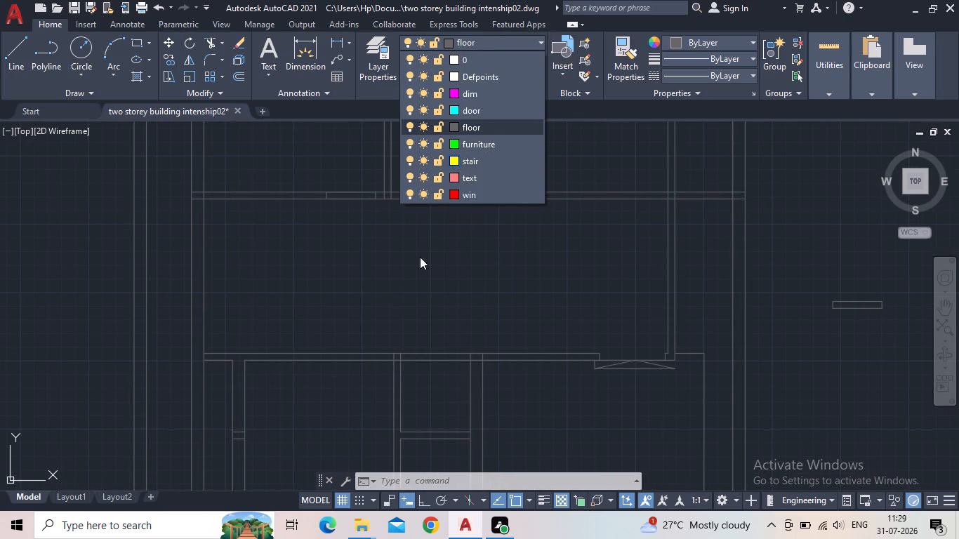
pyautogui.click(673, 372)
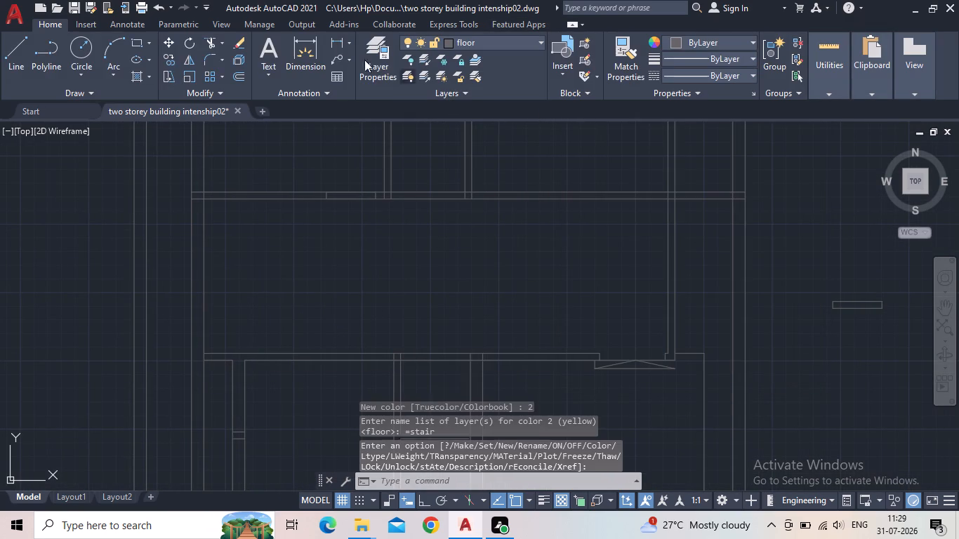
pyautogui.click(367, 75)
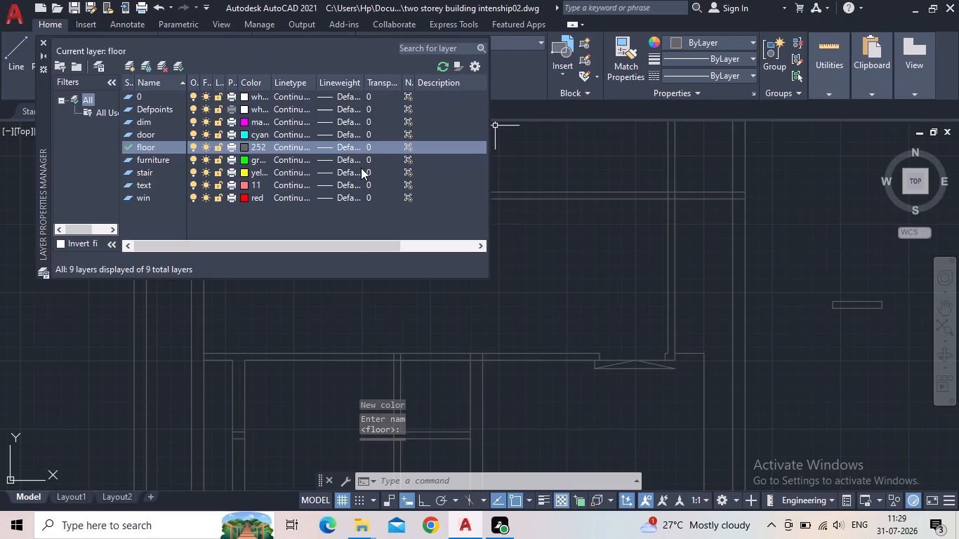
pyautogui.doubleClick(126, 170)
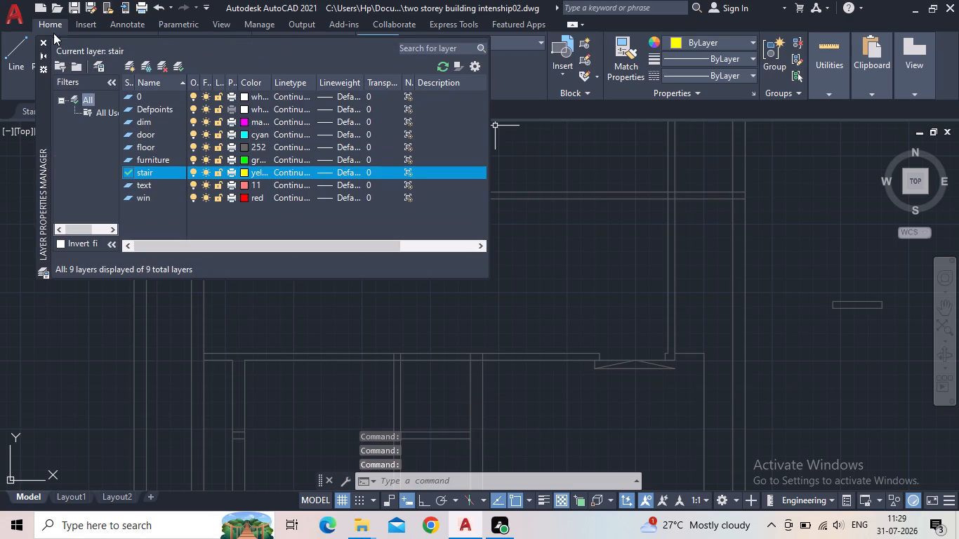
pyautogui.click(45, 39)
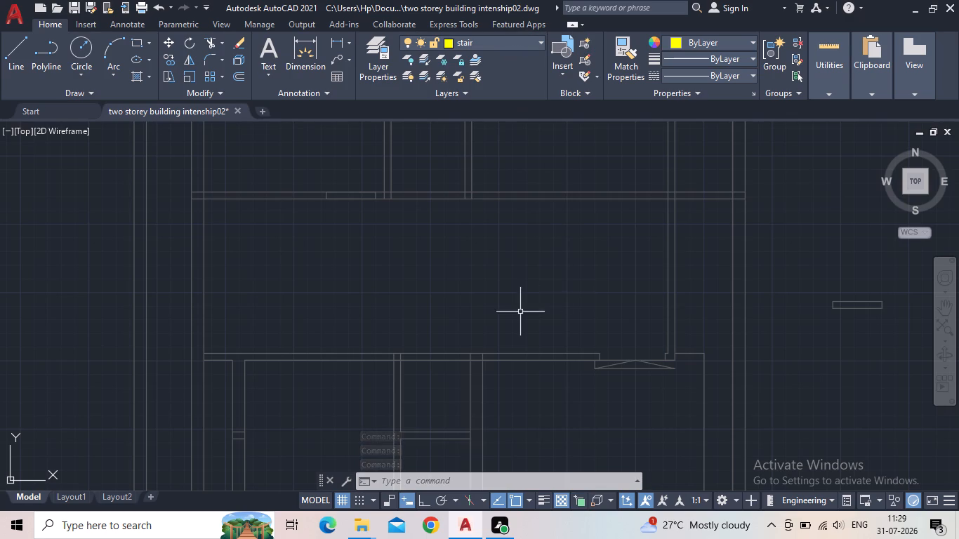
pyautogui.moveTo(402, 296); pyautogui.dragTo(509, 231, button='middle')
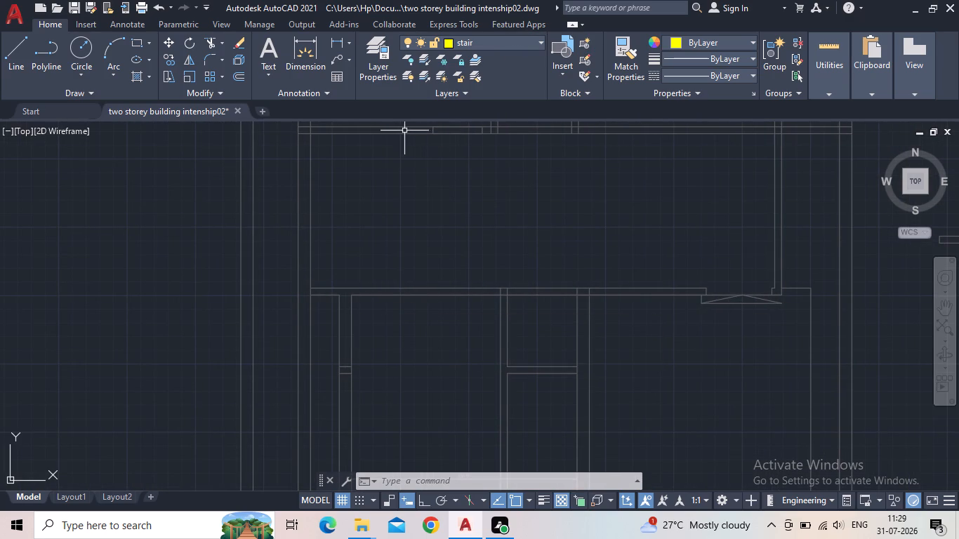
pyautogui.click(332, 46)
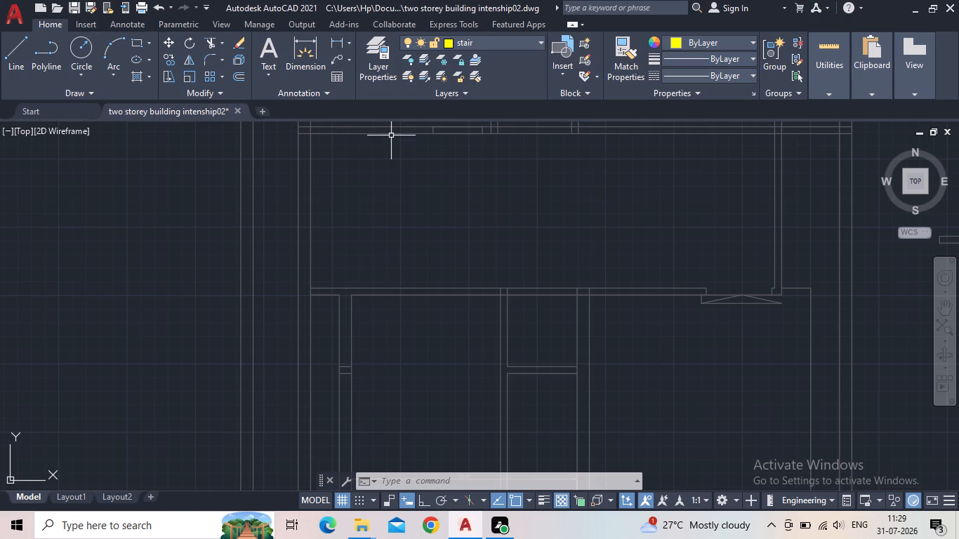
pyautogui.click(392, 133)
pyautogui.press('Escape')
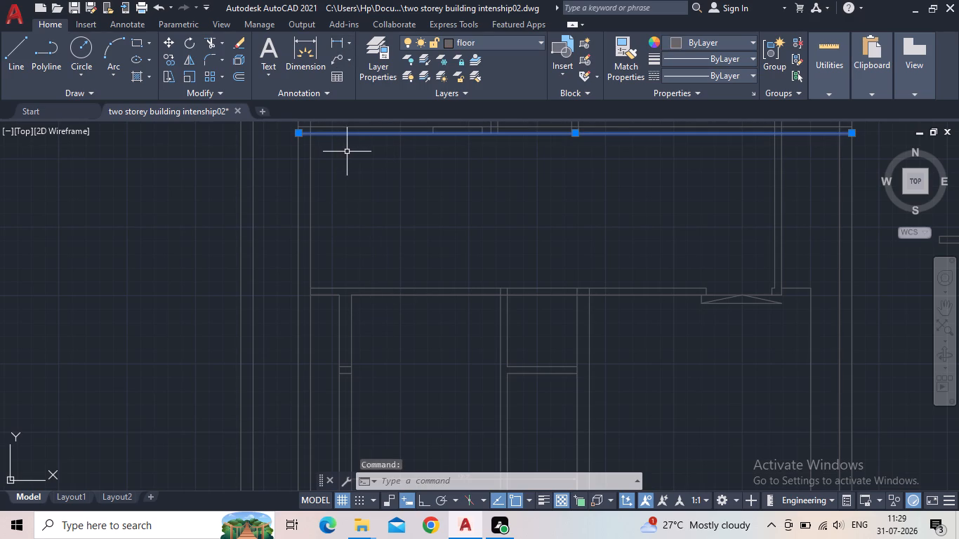
# Draw a three-sided stair outline at the central hall's west end, 9'-5" along the end wall and about 6'-3" along both long walls.
pyautogui.click(21, 51)
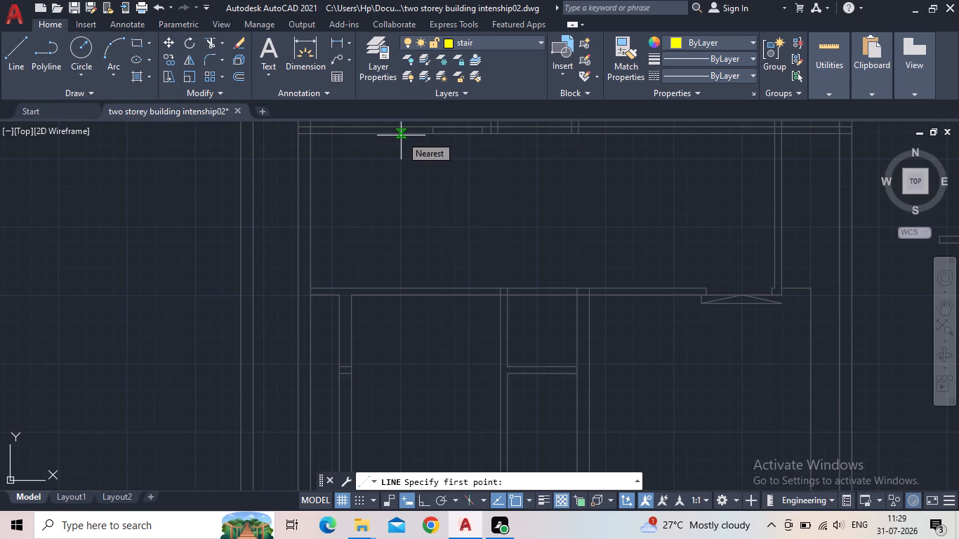
pyautogui.scroll(1, 401, 135)
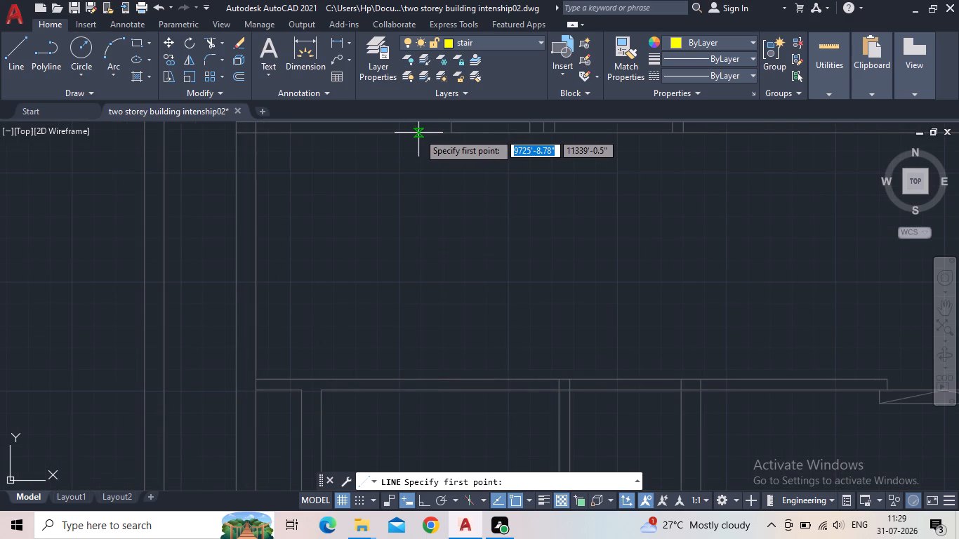
pyautogui.click(418, 133)
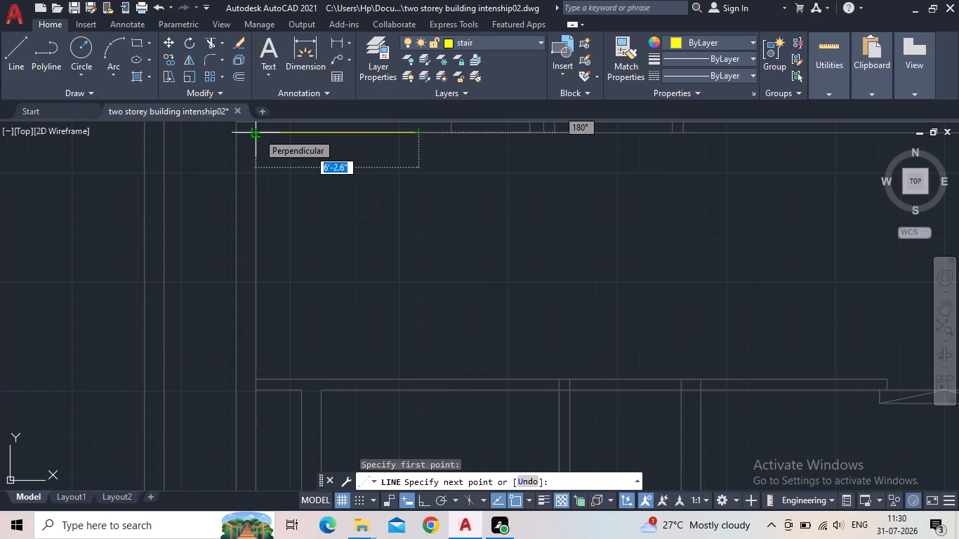
pyautogui.click(258, 133)
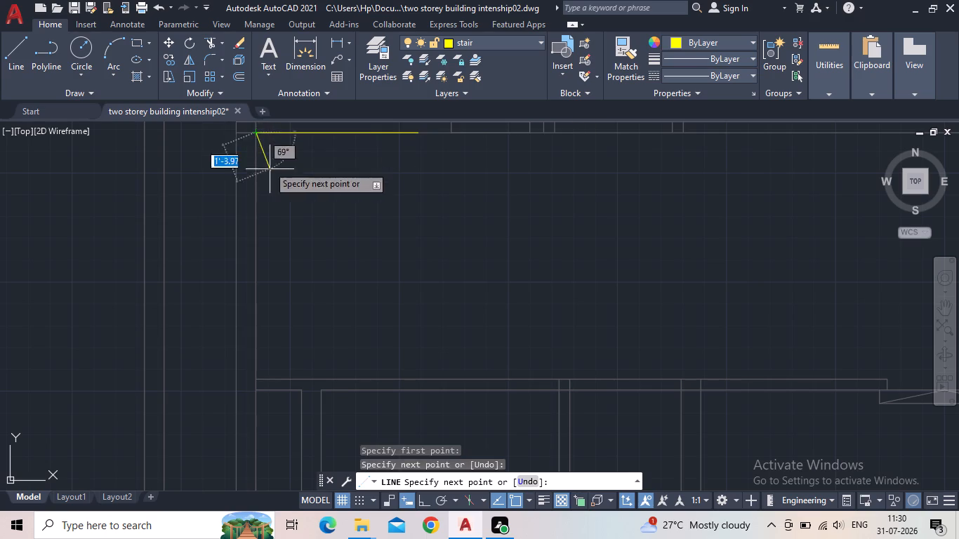
pyautogui.moveTo(270, 183); pyautogui.dragTo(383, 97, button='middle')
pyautogui.scroll(-1, 345, 234)
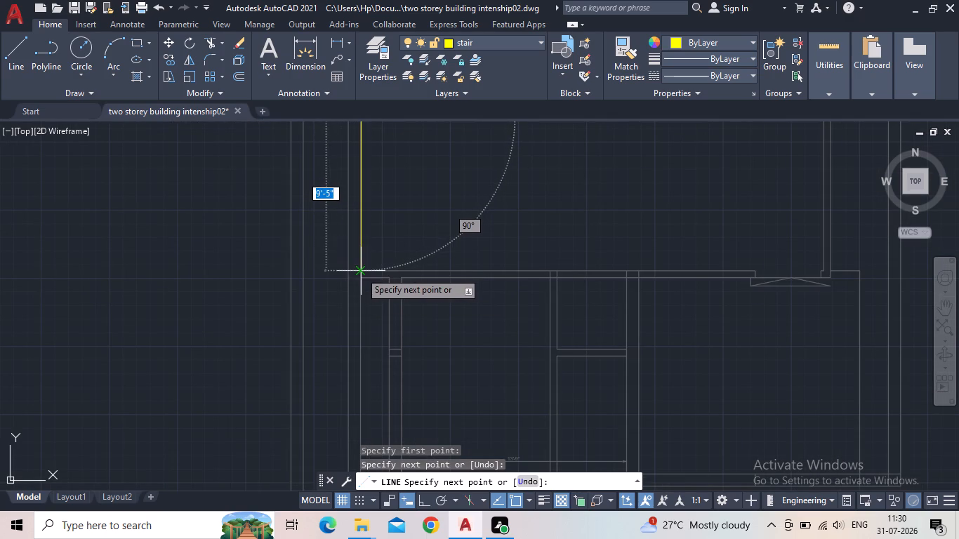
pyautogui.click(360, 272)
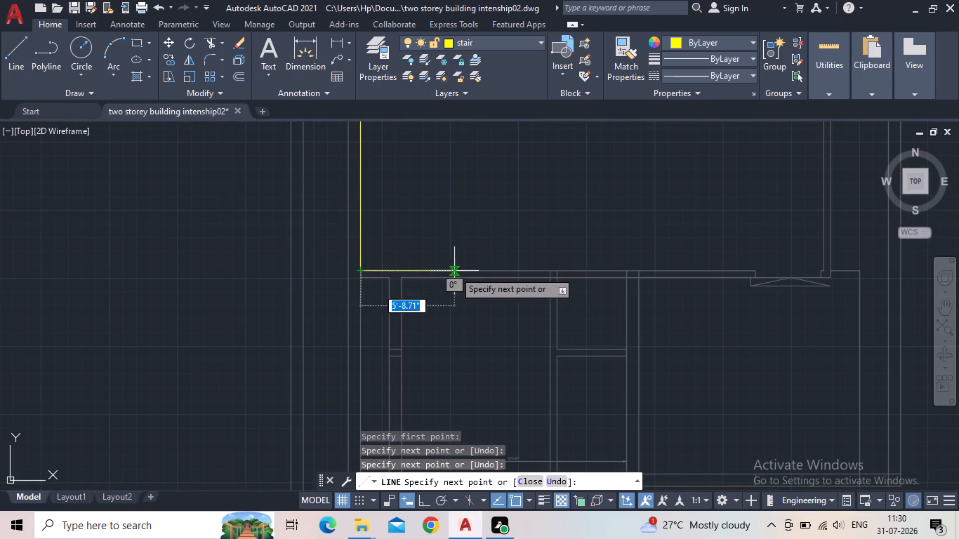
pyautogui.moveTo(443, 302); pyautogui.dragTo(391, 335, button='middle')
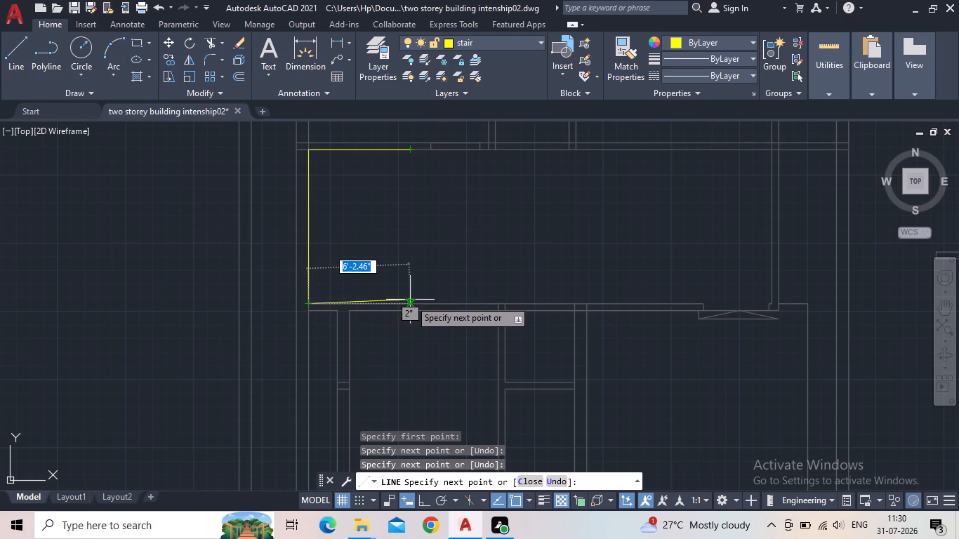
pyautogui.click(411, 304)
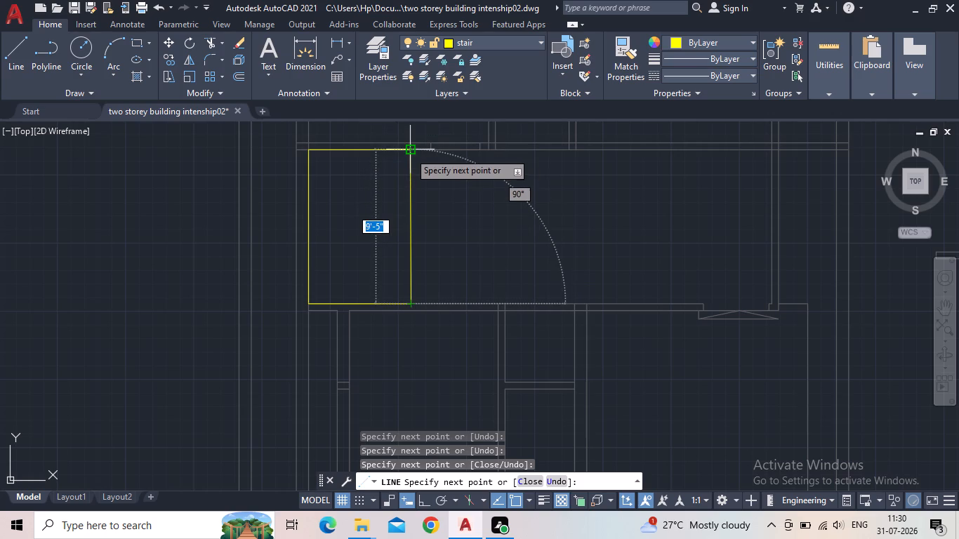
pyautogui.press('Escape')
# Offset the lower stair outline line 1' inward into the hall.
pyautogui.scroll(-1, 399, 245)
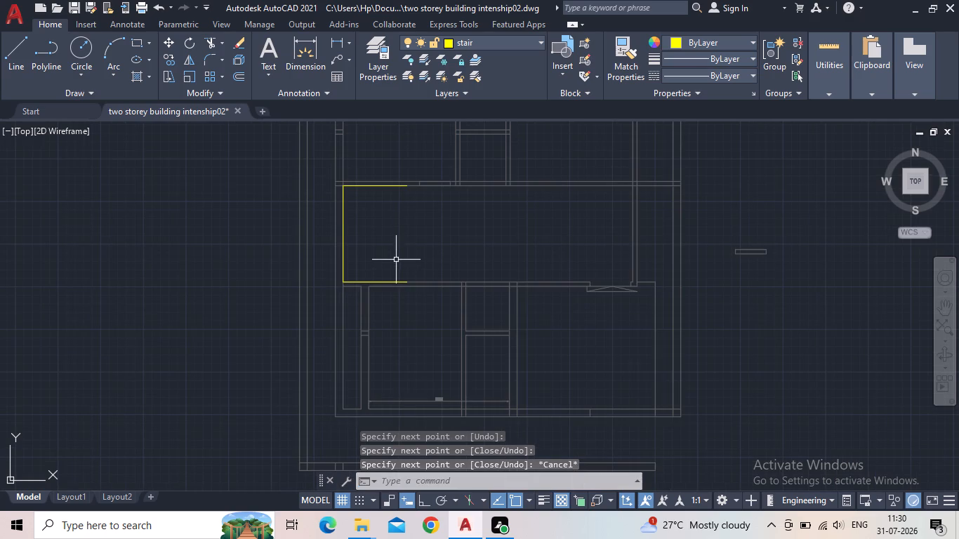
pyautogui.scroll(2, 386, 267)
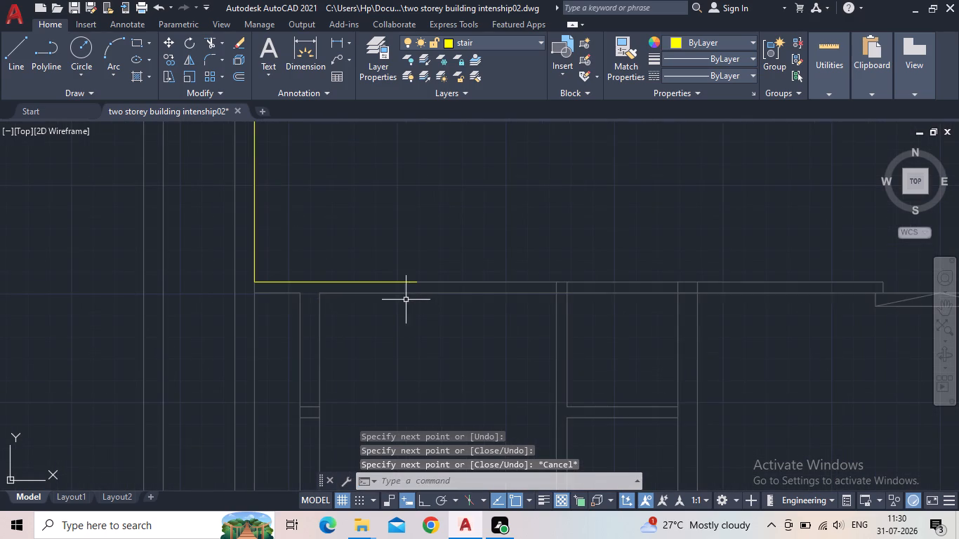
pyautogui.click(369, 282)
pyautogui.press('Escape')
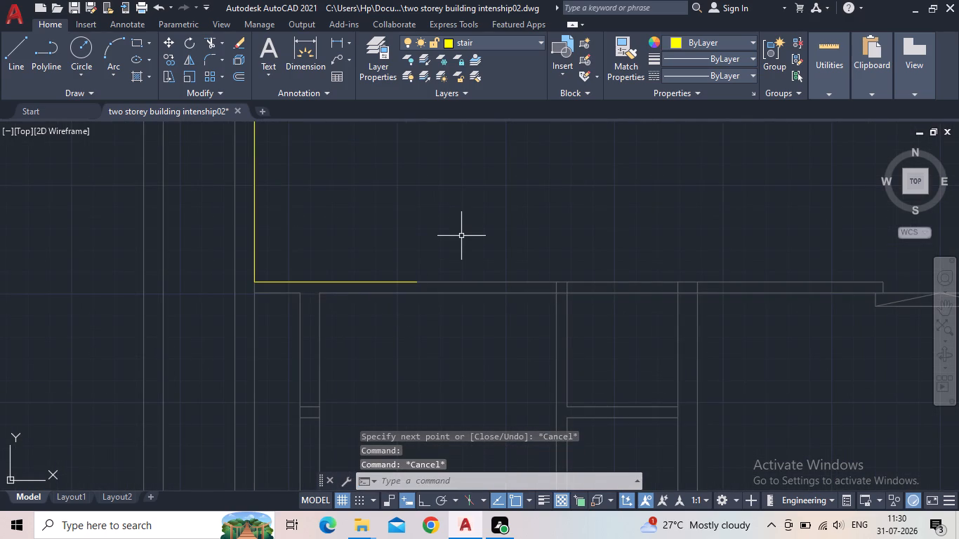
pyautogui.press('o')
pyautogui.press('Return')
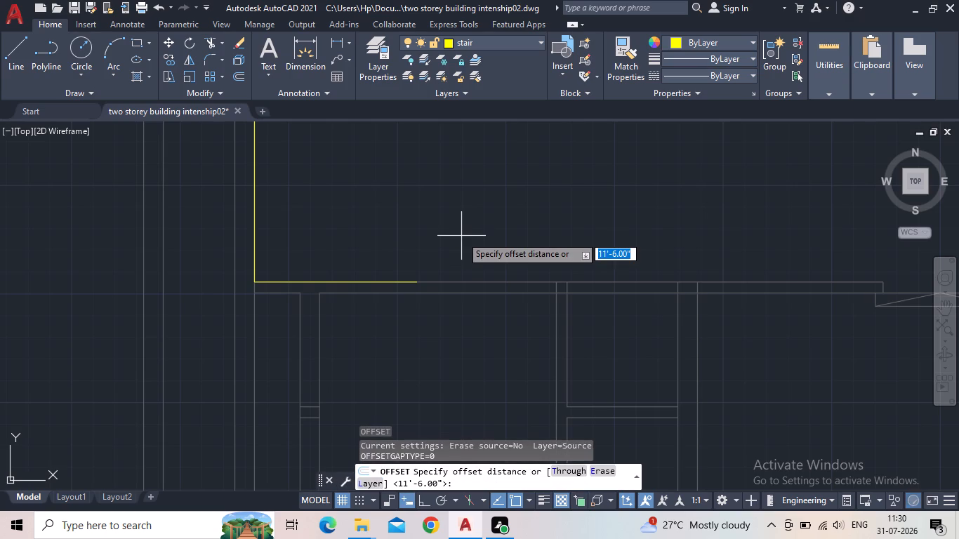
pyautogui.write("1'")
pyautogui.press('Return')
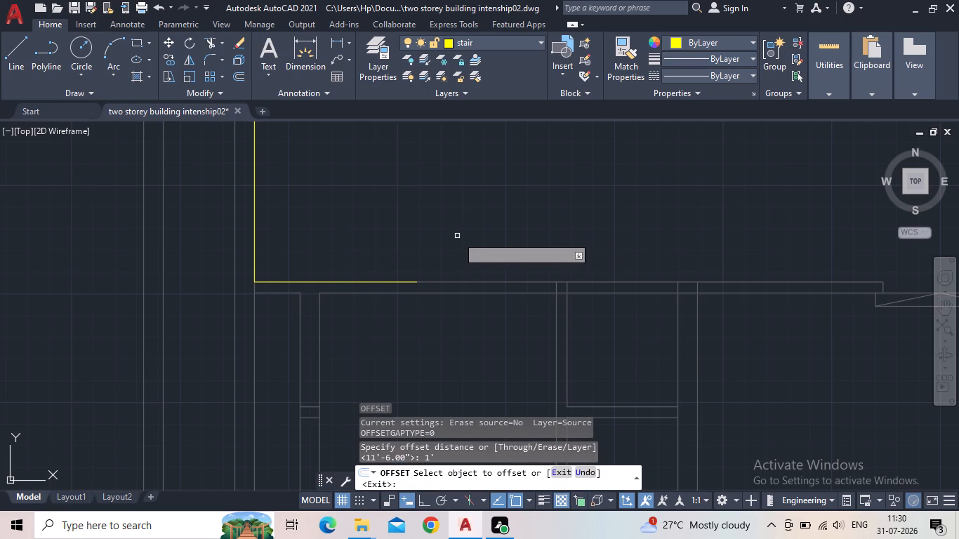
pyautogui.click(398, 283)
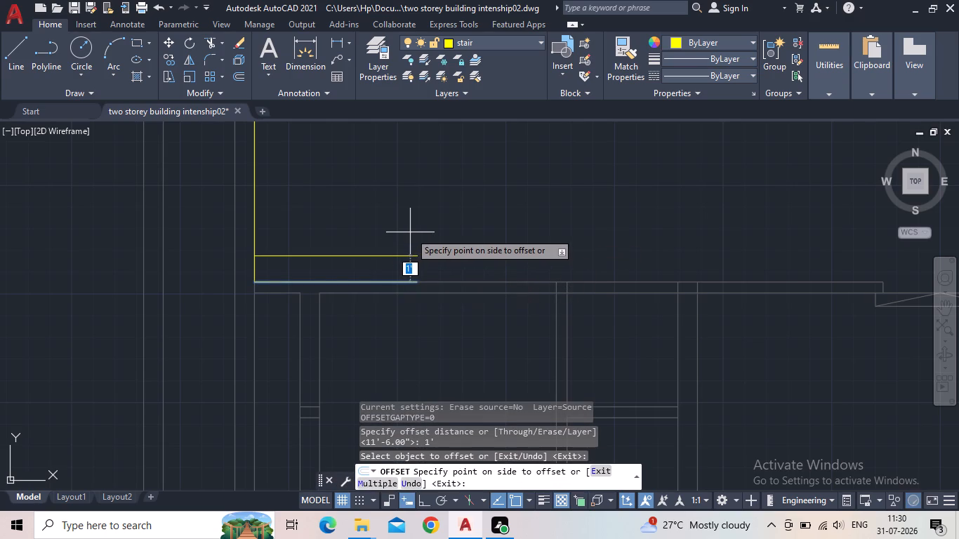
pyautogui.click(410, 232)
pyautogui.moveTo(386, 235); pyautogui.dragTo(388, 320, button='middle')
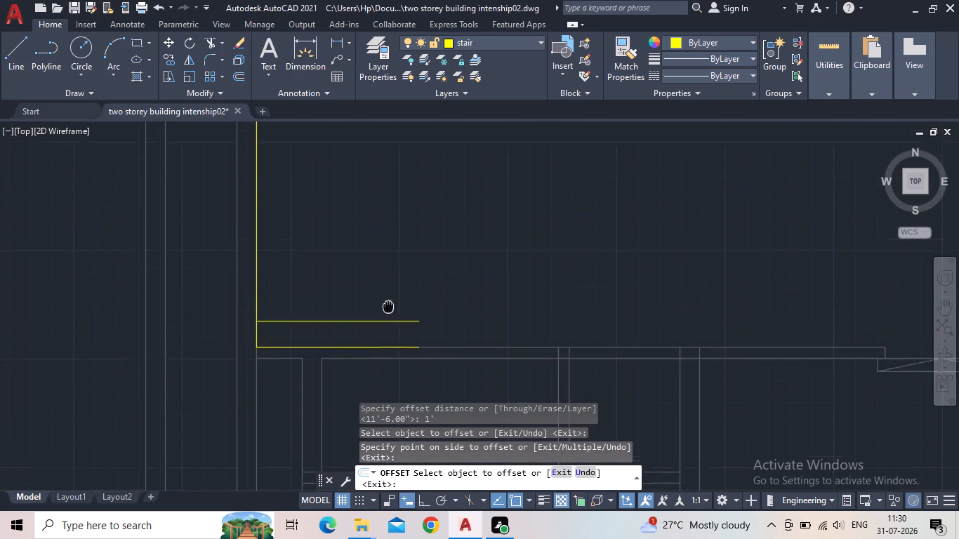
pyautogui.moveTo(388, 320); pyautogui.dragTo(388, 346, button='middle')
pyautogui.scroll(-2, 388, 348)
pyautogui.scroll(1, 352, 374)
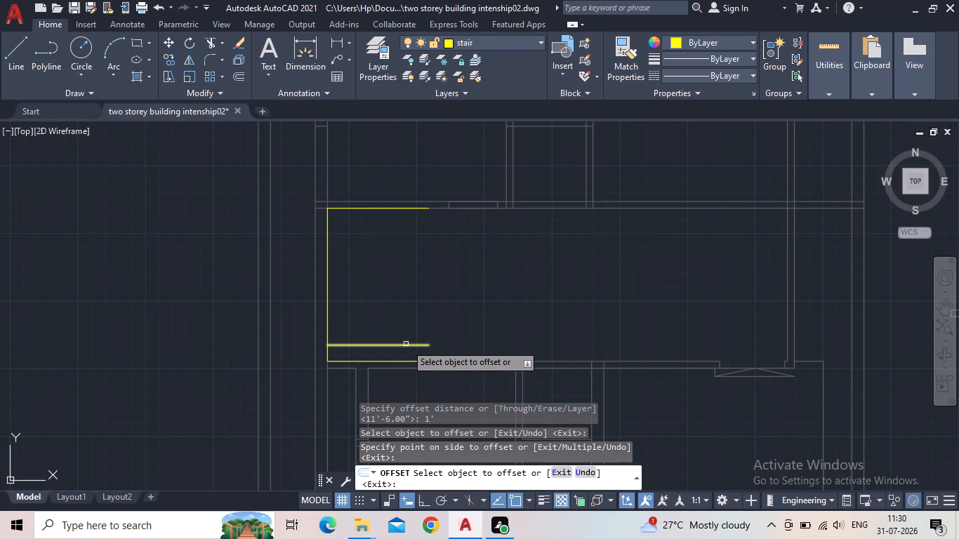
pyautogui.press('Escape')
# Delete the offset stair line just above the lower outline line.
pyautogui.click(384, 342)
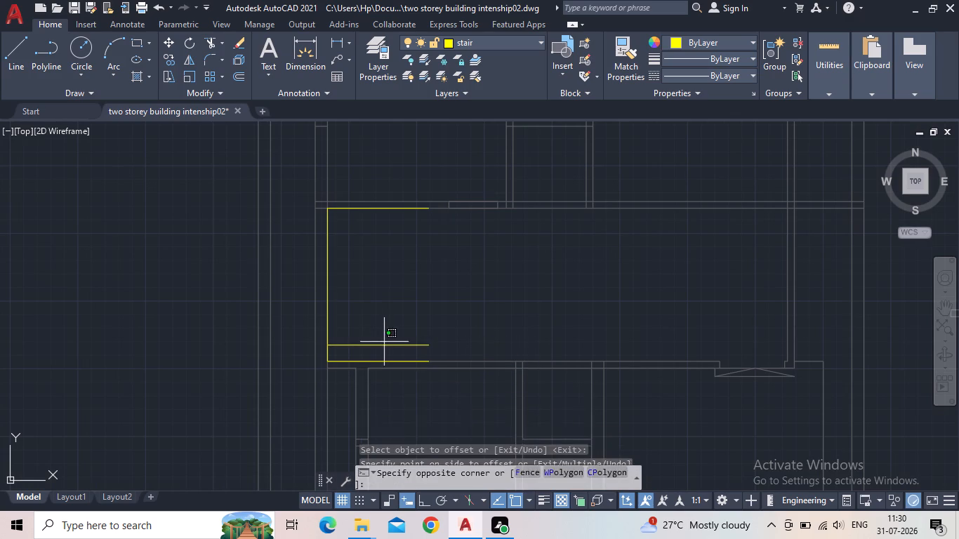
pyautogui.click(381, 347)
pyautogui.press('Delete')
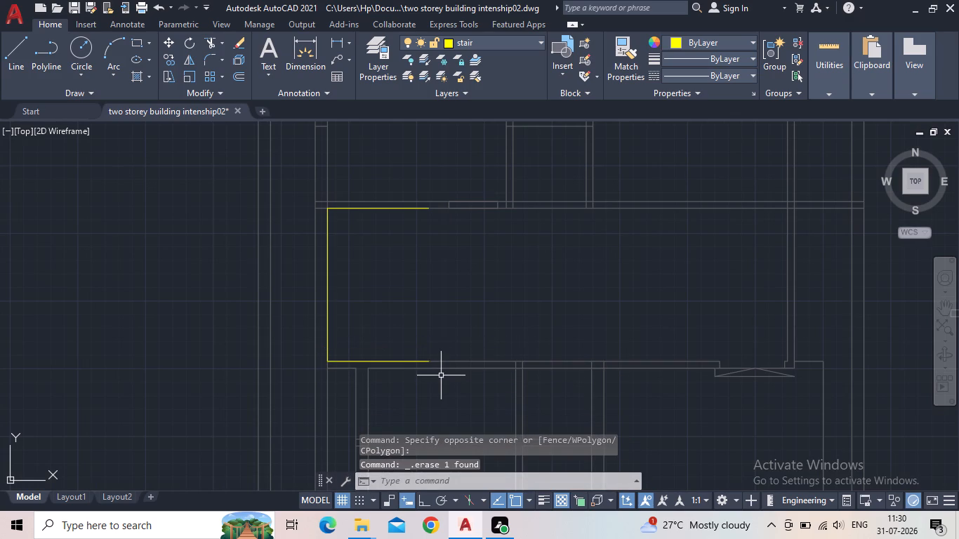
# Offset the lower, upper and end-wall stair outline lines 2' inward into the hall.
pyautogui.press('o')
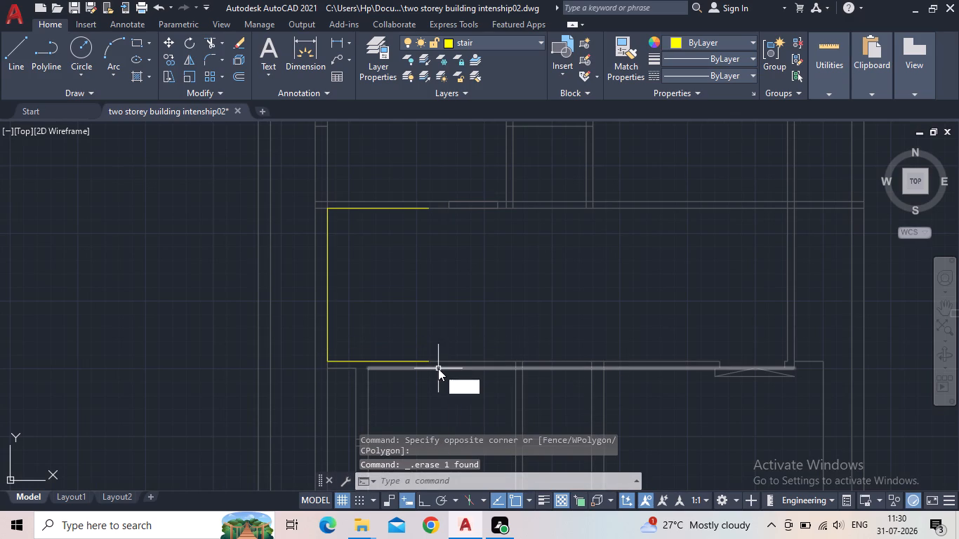
pyautogui.press('Return')
pyautogui.press('2')
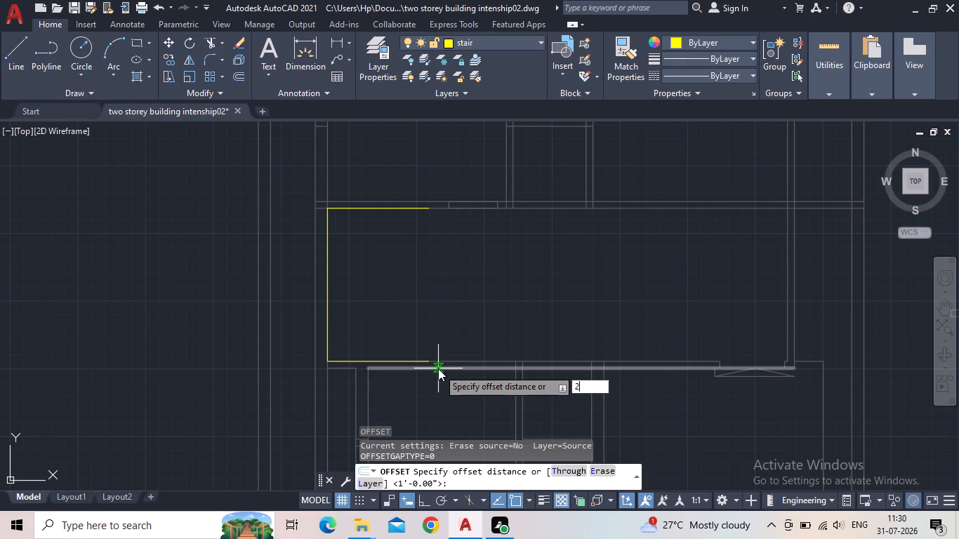
pyautogui.hotkey('shift', '"')
pyautogui.press('BackSpace')
pyautogui.press("'")
pyautogui.press('Return')
pyautogui.click(390, 361)
pyautogui.click(398, 337)
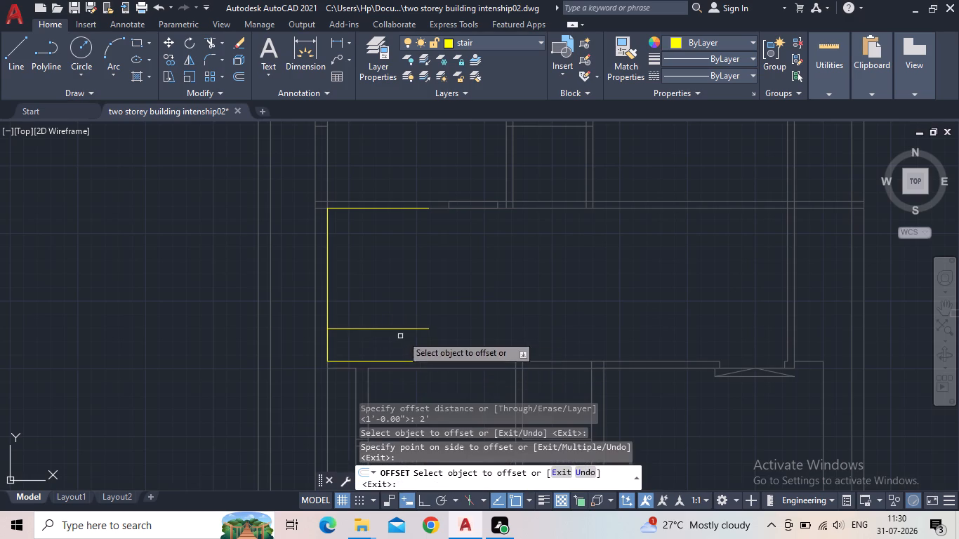
pyautogui.click(373, 209)
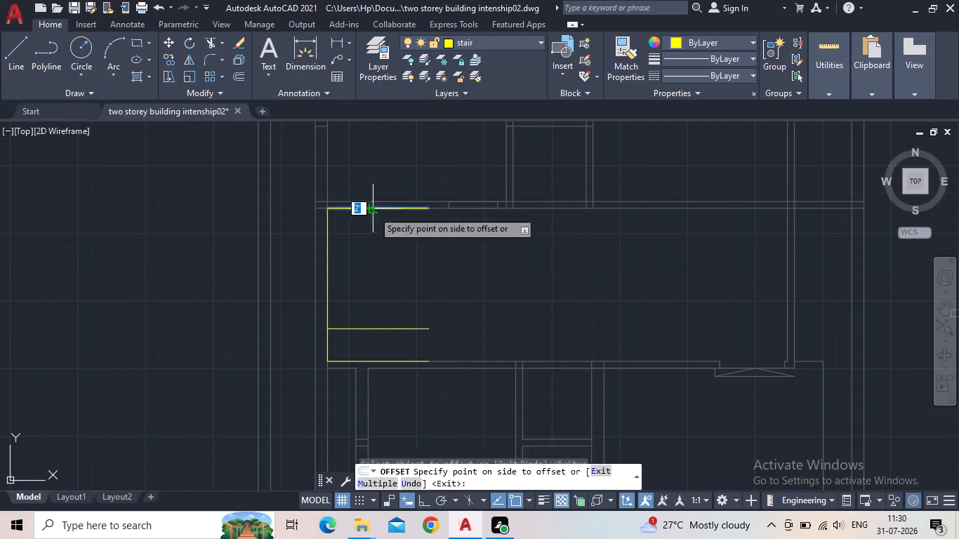
pyautogui.click(373, 241)
pyautogui.click(327, 274)
pyautogui.click(357, 277)
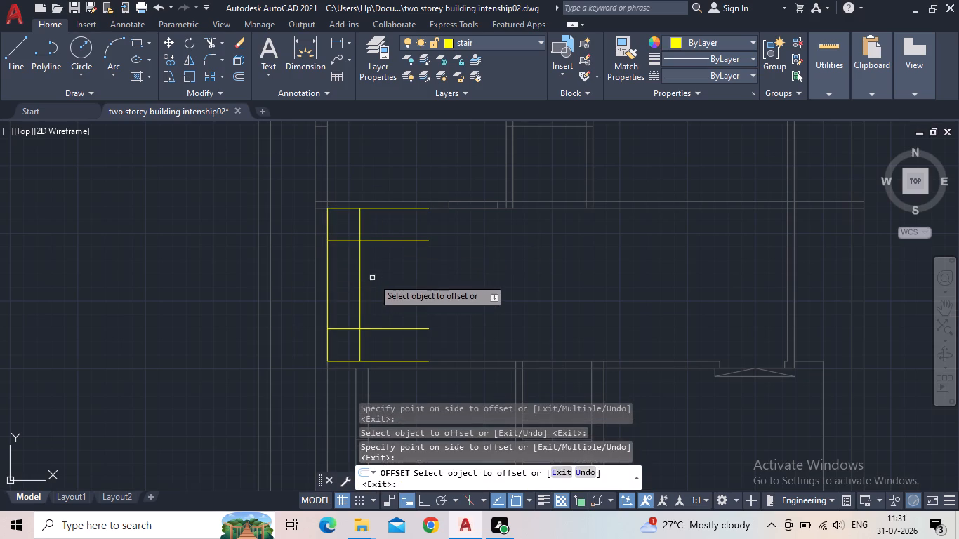
pyautogui.press('Escape')
# Draw closing lines across the open east ends of the lower and upper 2'-wide stair flights.
pyautogui.scroll(2, 368, 258)
pyautogui.scroll(-2, 353, 222)
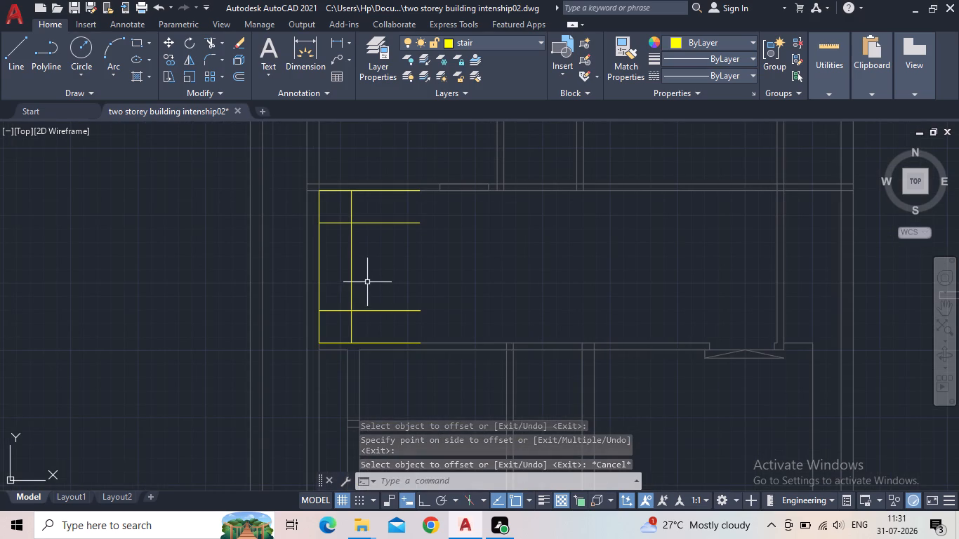
pyautogui.scroll(1, 349, 228)
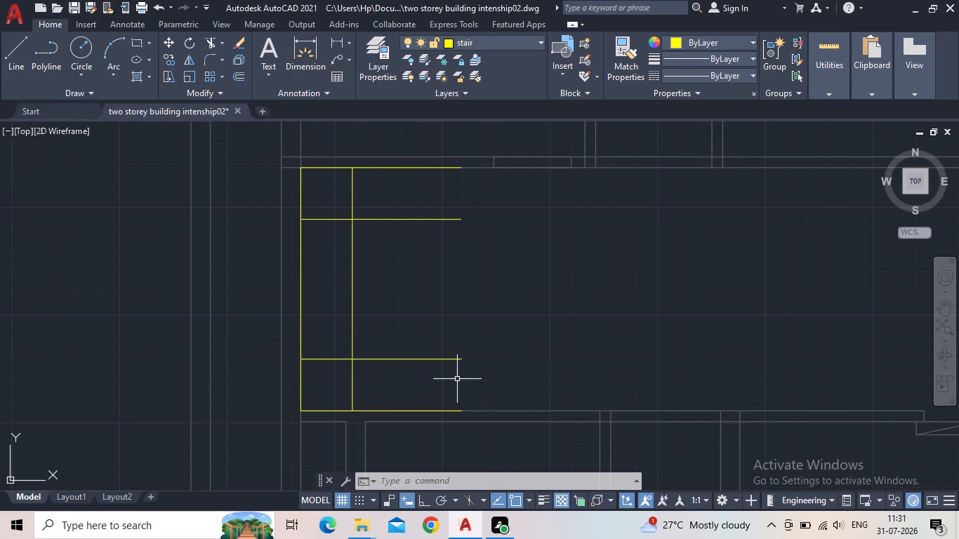
pyautogui.press('l')
pyautogui.press('Return')
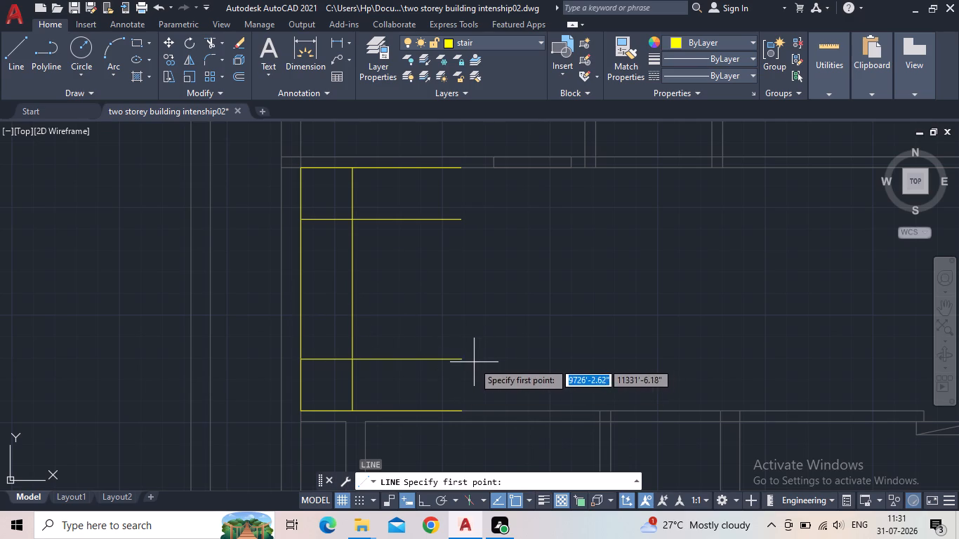
pyautogui.click(463, 361)
pyautogui.click(461, 413)
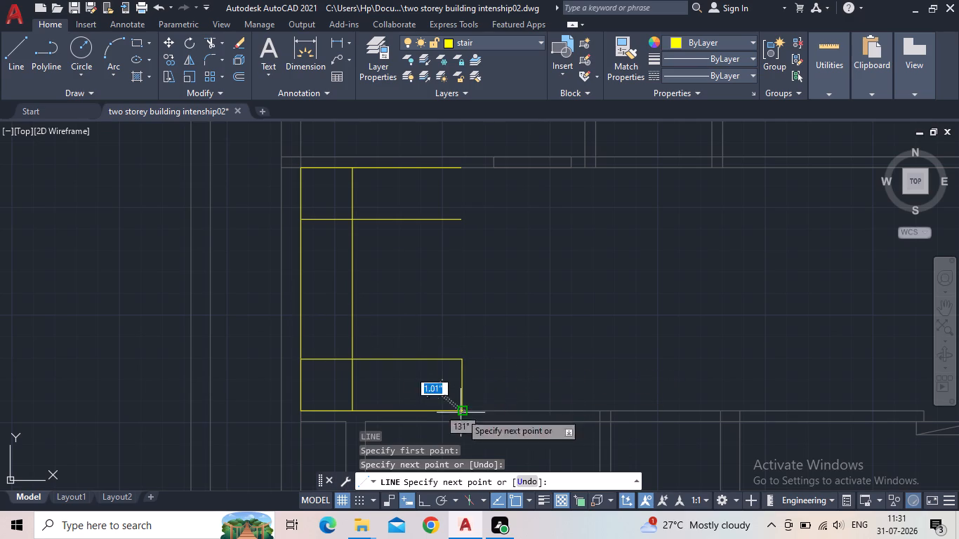
pyautogui.press('Escape')
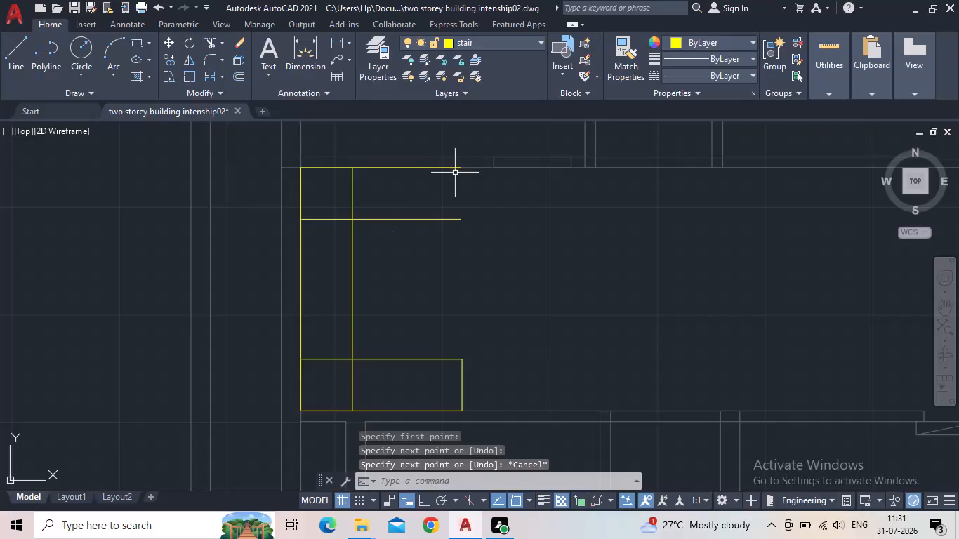
pyautogui.press('space')
pyautogui.moveTo(461, 168); pyautogui.dragTo(457, 179)
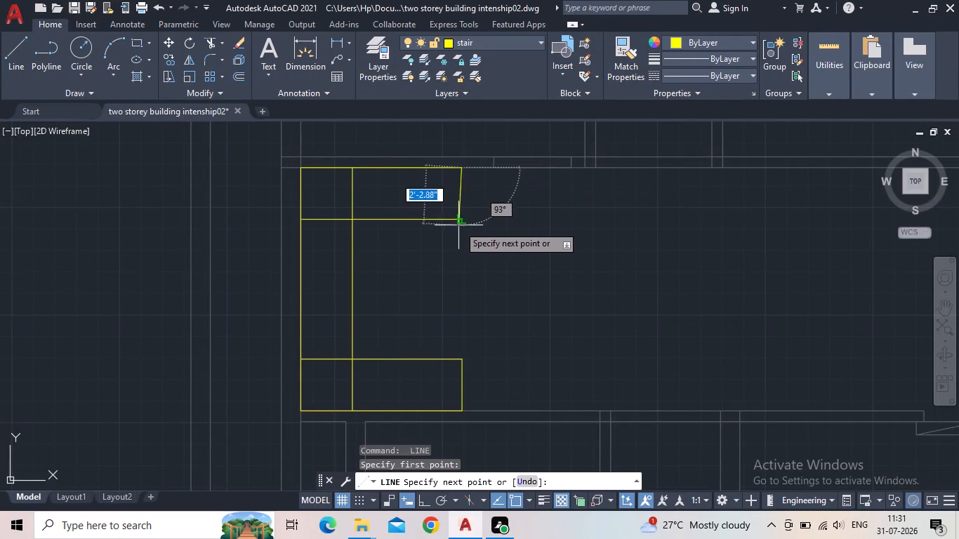
pyautogui.click(461, 220)
pyautogui.press('Escape')
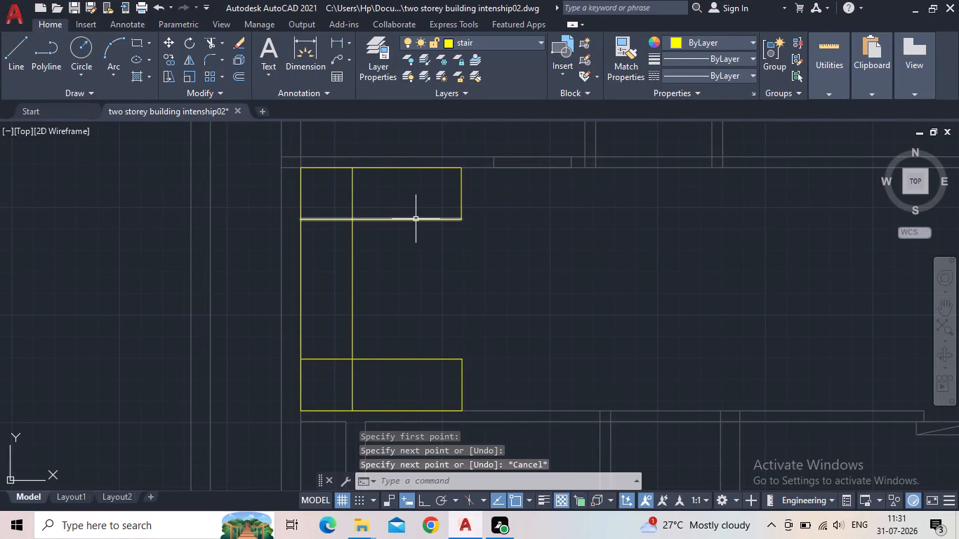
# Trim the overlapping inner stair lines at both west corners to leave a clean C-shaped stair outline.
pyautogui.press('t')
pyautogui.press('r')
pyautogui.press('Return')
pyautogui.moveTo(393, 200); pyautogui.dragTo(383, 199)
pyautogui.click(345, 206)
pyautogui.moveTo(329, 208); pyautogui.dragTo(328, 228)
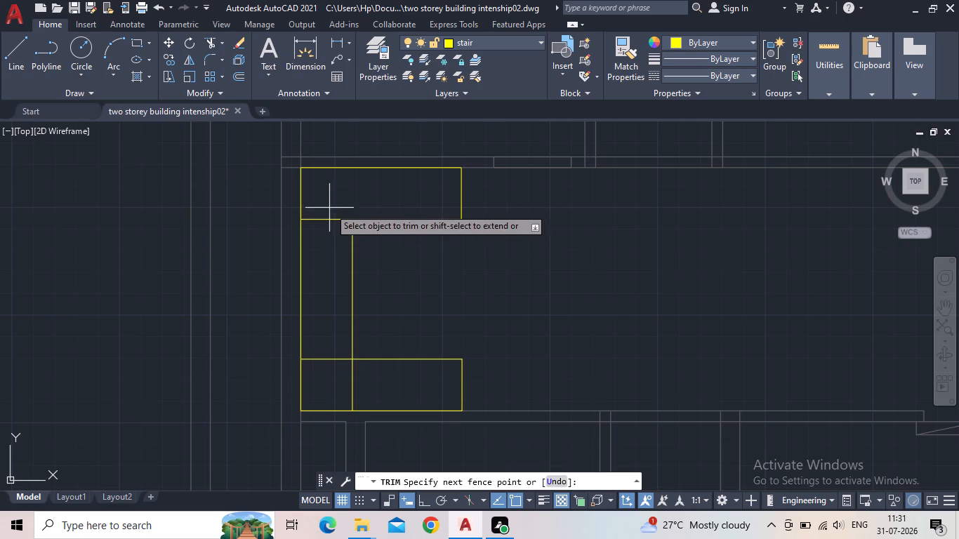
pyautogui.click(333, 243)
pyautogui.click(333, 366)
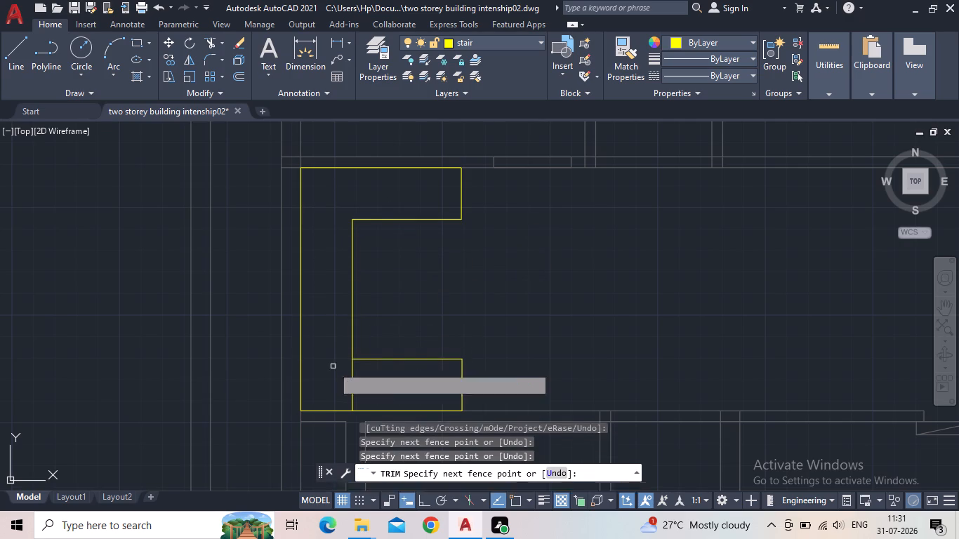
pyautogui.moveTo(345, 373); pyautogui.dragTo(359, 373)
pyautogui.click(369, 373)
pyautogui.press('Escape')
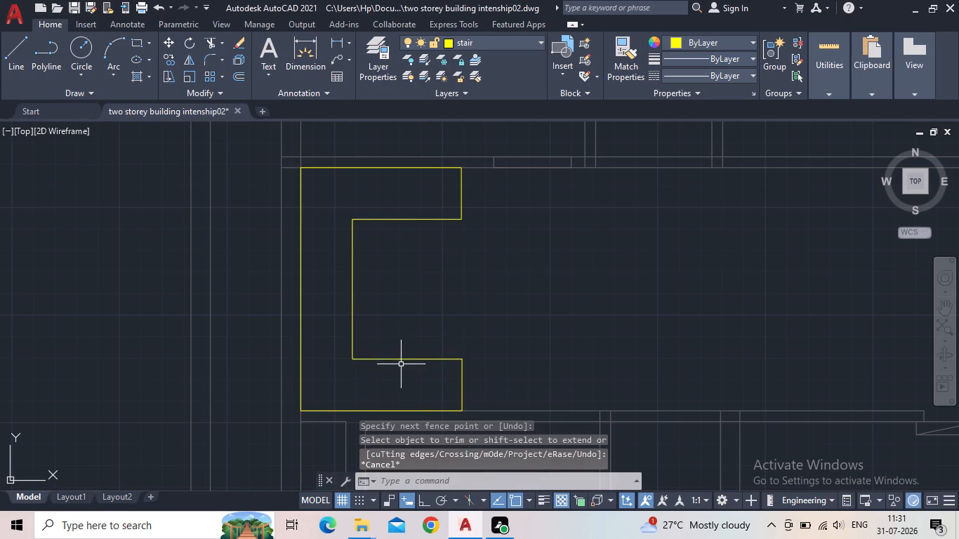
# Offset the three inner stair outline lines 1" toward the open middle of the hall.
pyautogui.press('o')
pyautogui.press('Return')
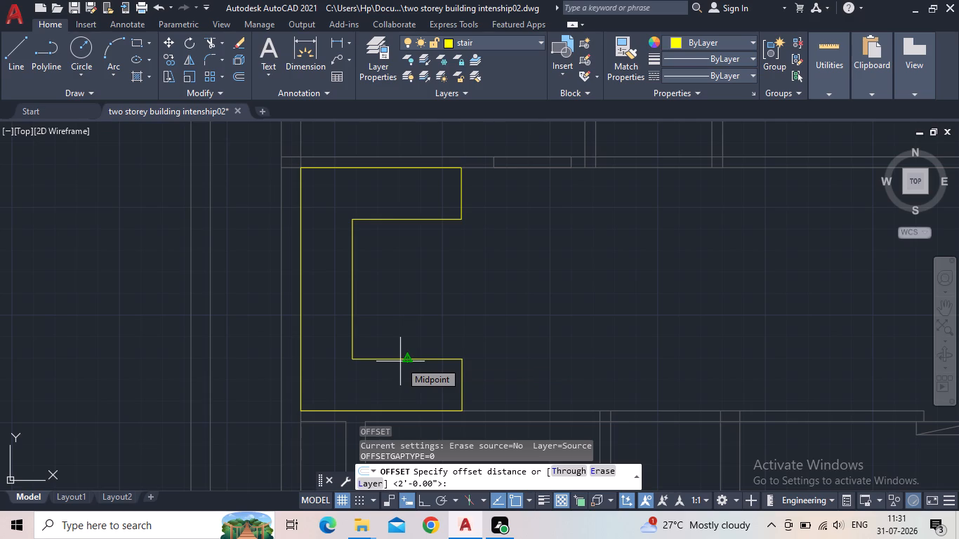
pyautogui.press('1')
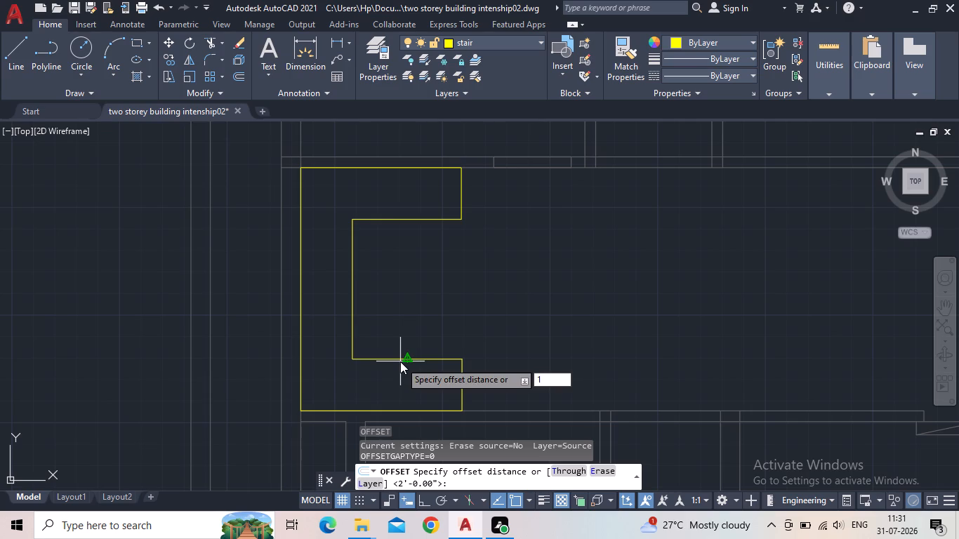
pyautogui.press('BackSpace')
pyautogui.write('1"')
pyautogui.press('Return')
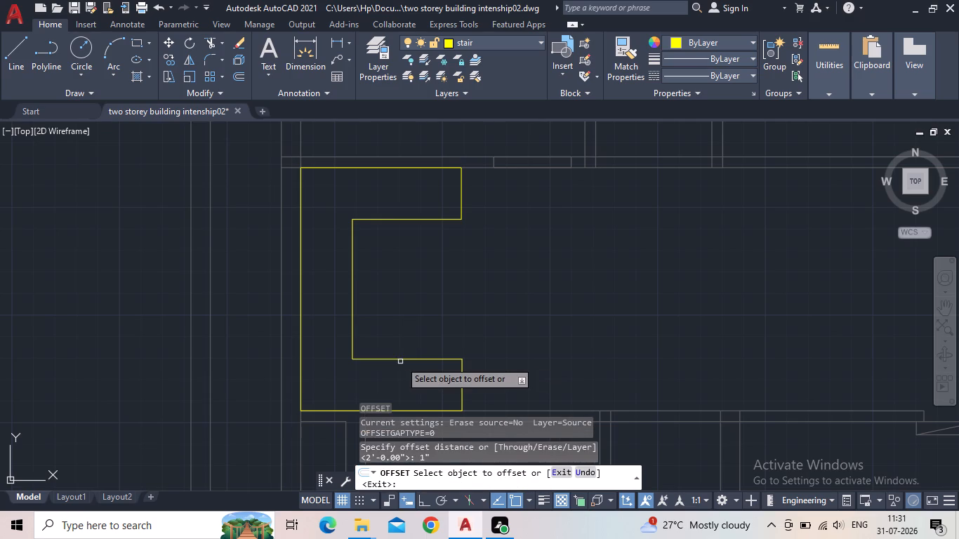
pyautogui.click(402, 359)
pyautogui.click(416, 342)
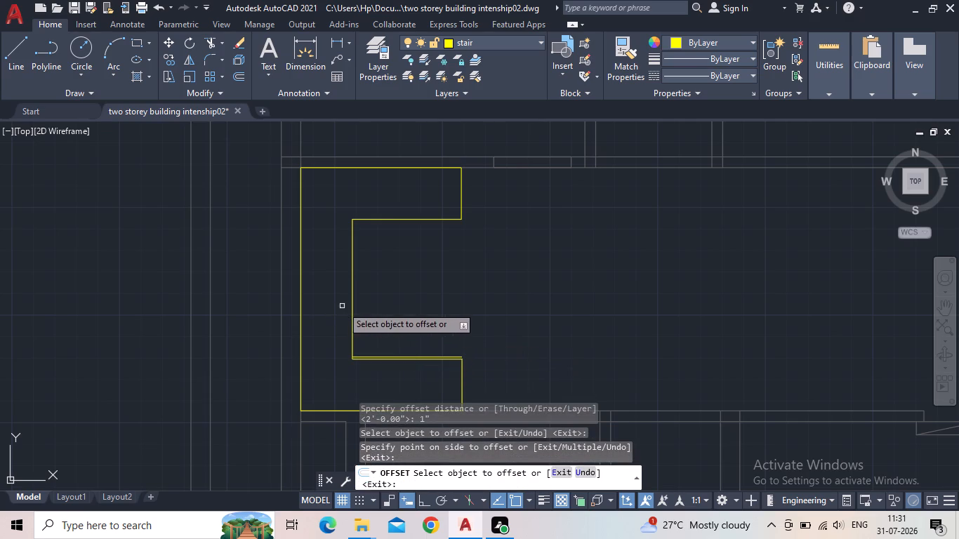
pyautogui.moveTo(352, 308); pyautogui.dragTo(365, 309)
pyautogui.click(393, 312)
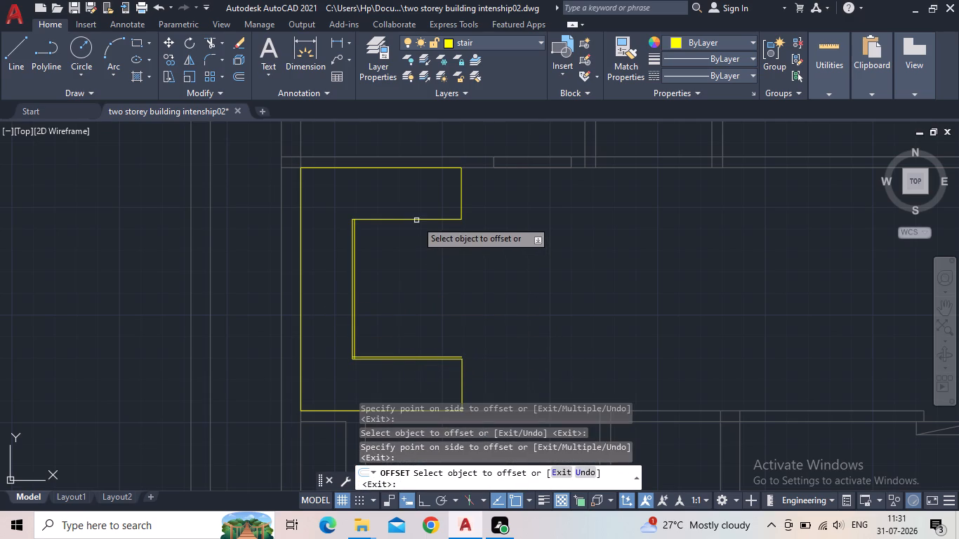
pyautogui.click(416, 220)
pyautogui.click(417, 229)
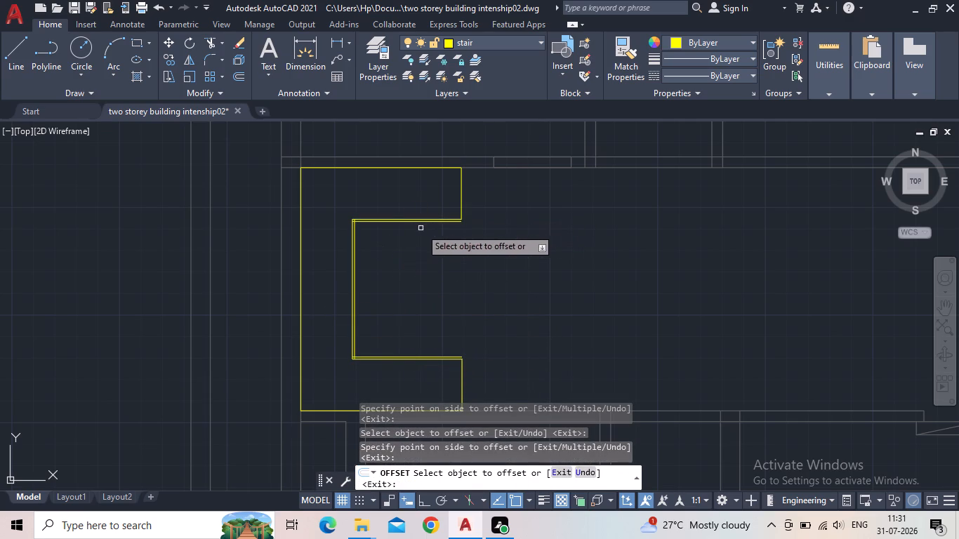
pyautogui.scroll(1, 410, 288)
pyautogui.scroll(1, 472, 196)
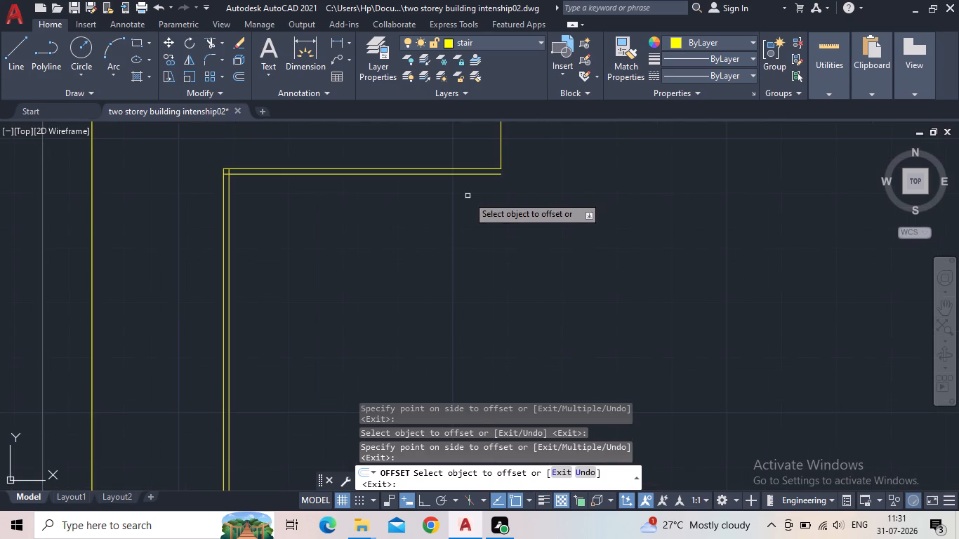
pyautogui.moveTo(466, 197); pyautogui.dragTo(369, 266, button='middle')
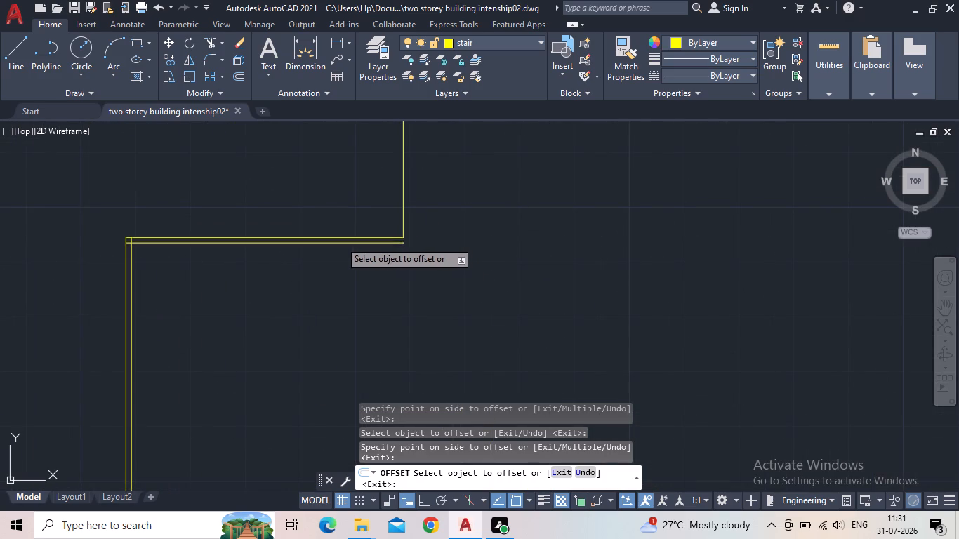
pyautogui.click(340, 241)
pyautogui.press('Escape')
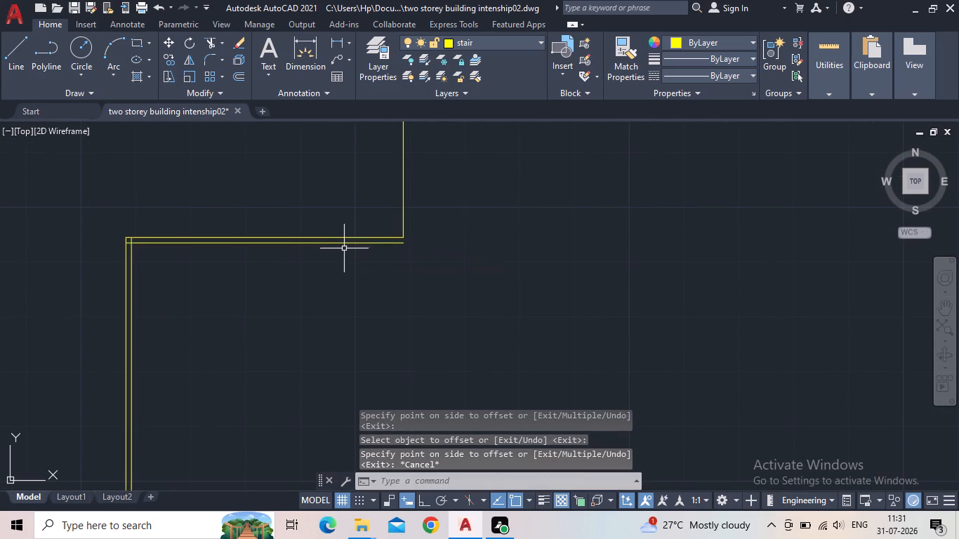
# Draw a 1" line closing the east end of the double line along the lower flight's inner edge.
pyautogui.scroll(-3, 347, 256)
pyautogui.moveTo(352, 301); pyautogui.dragTo(381, 269, button='middle')
pyautogui.scroll(2, 352, 301)
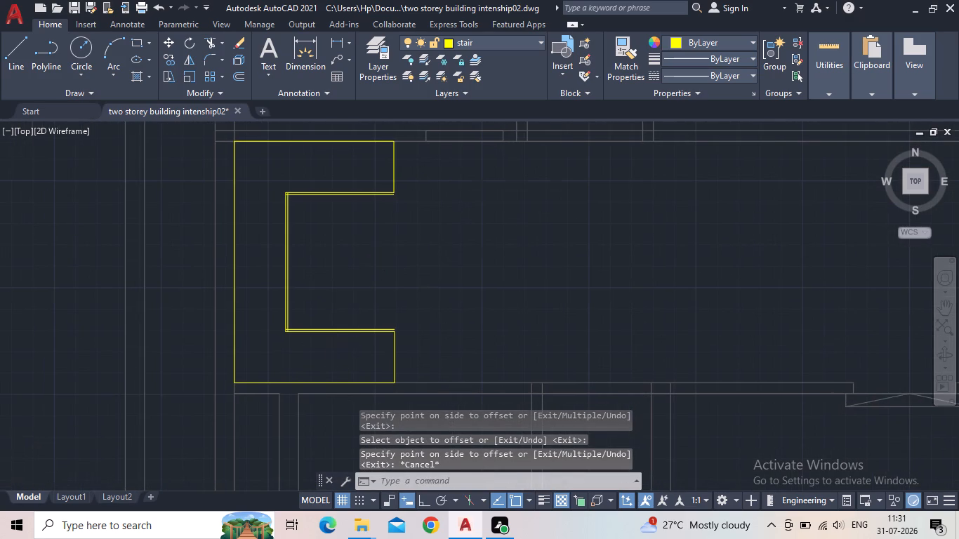
pyautogui.scroll(2, 396, 317)
pyautogui.moveTo(524, 338); pyautogui.dragTo(330, 278, button='middle')
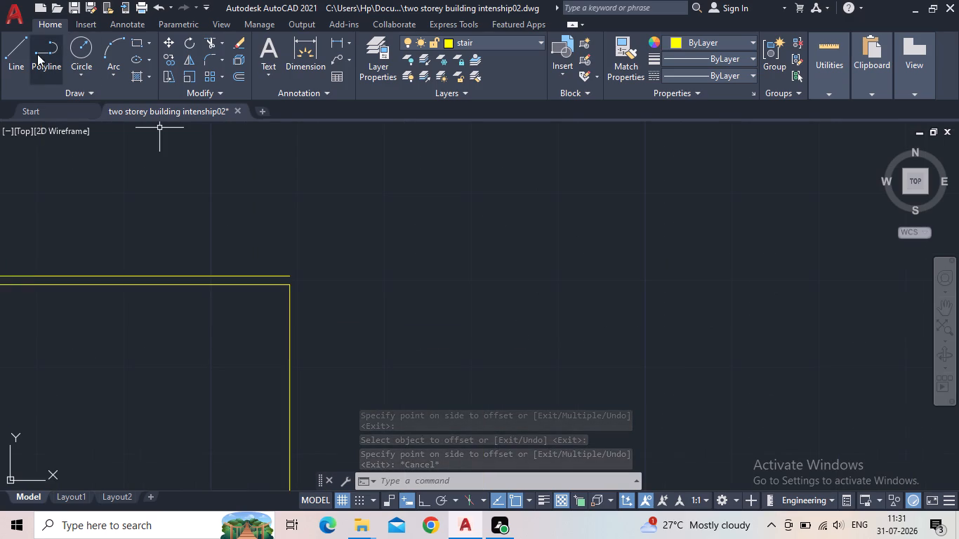
pyautogui.click(23, 54)
pyautogui.scroll(2, 284, 286)
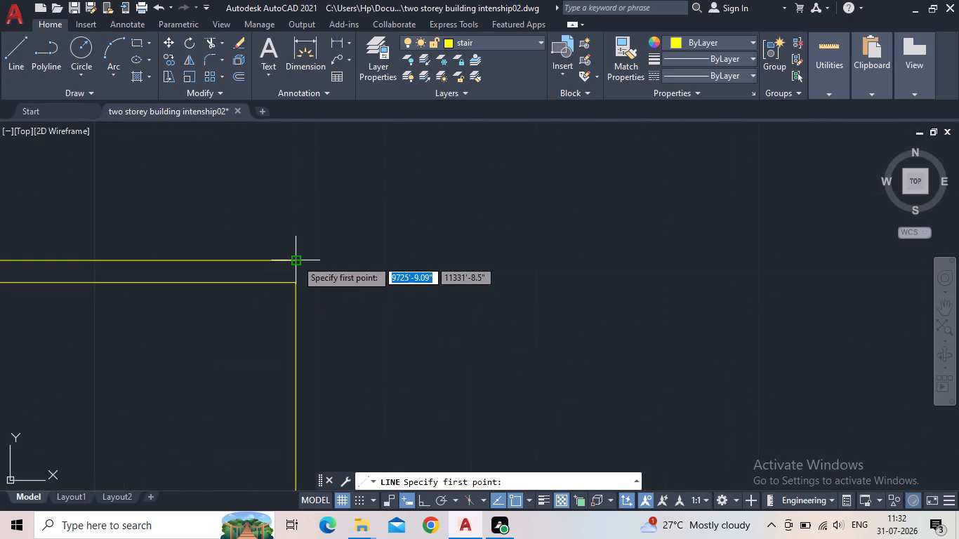
pyautogui.click(297, 263)
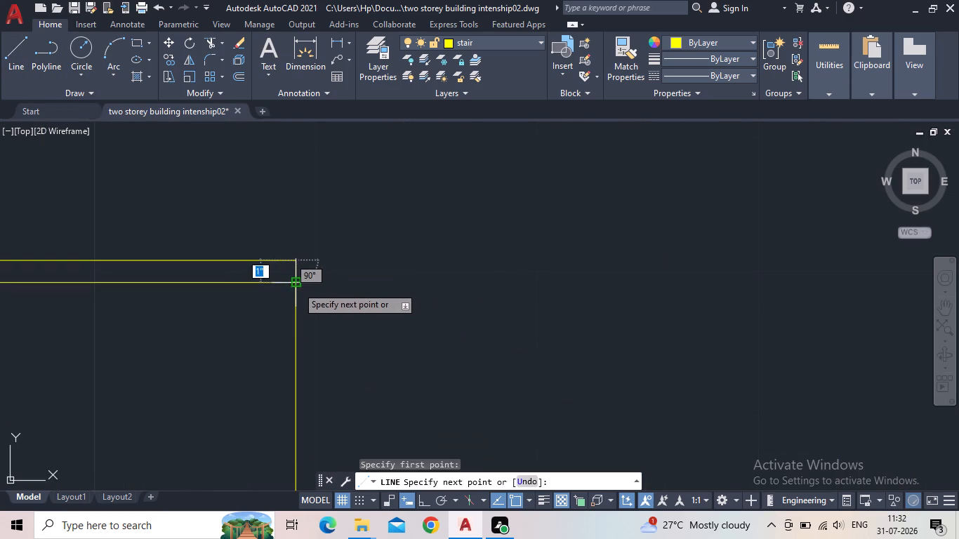
pyautogui.click(294, 282)
pyautogui.press('Escape')
# Draw a 1" line closing the east end of the double line along the upper flight's inner edge.
pyautogui.scroll(-2, 303, 269)
pyautogui.moveTo(187, 262); pyautogui.dragTo(416, 476, button='middle')
pyautogui.scroll(-1, 484, 451)
pyautogui.scroll(-2, 256, 332)
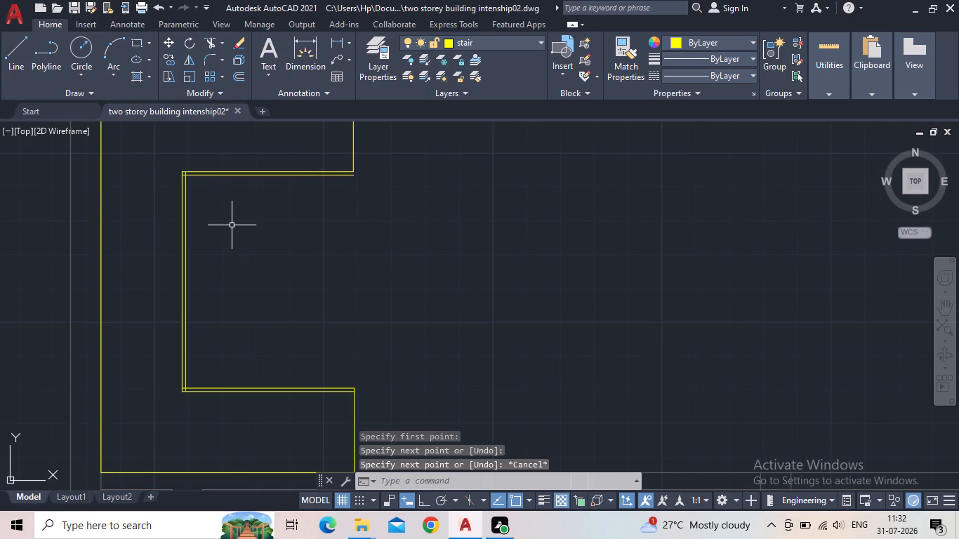
pyautogui.scroll(3, 355, 168)
pyautogui.press('space')
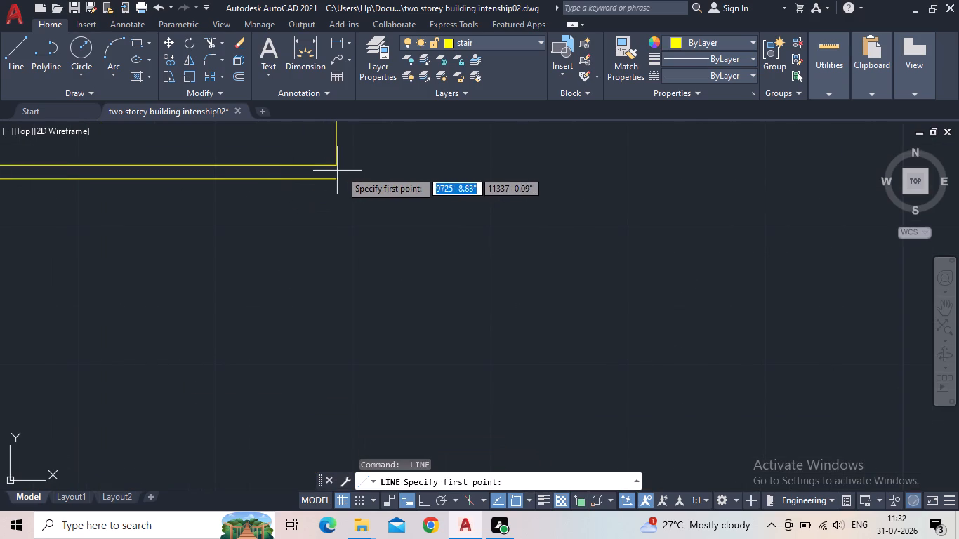
pyautogui.click(337, 168)
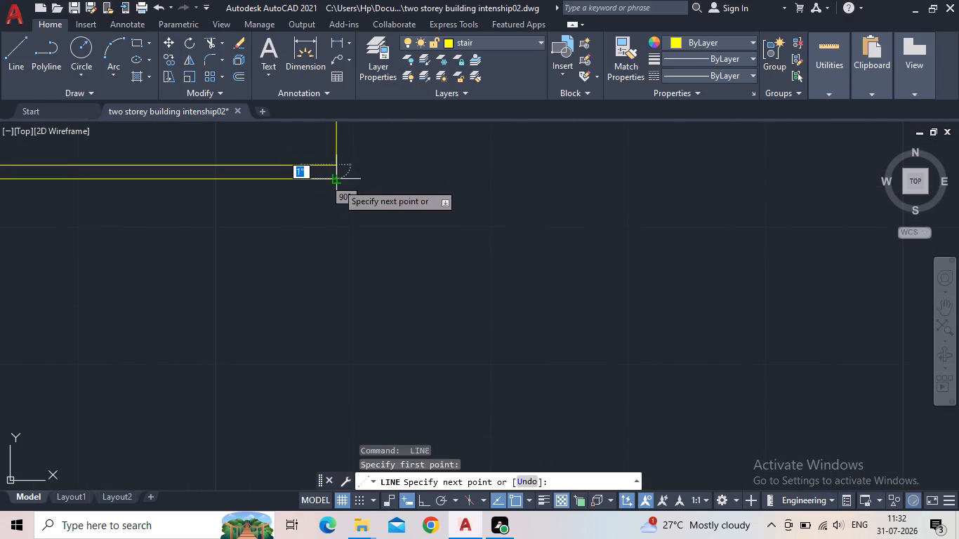
pyautogui.click(337, 183)
pyautogui.press('Escape')
pyautogui.scroll(-4, 308, 199)
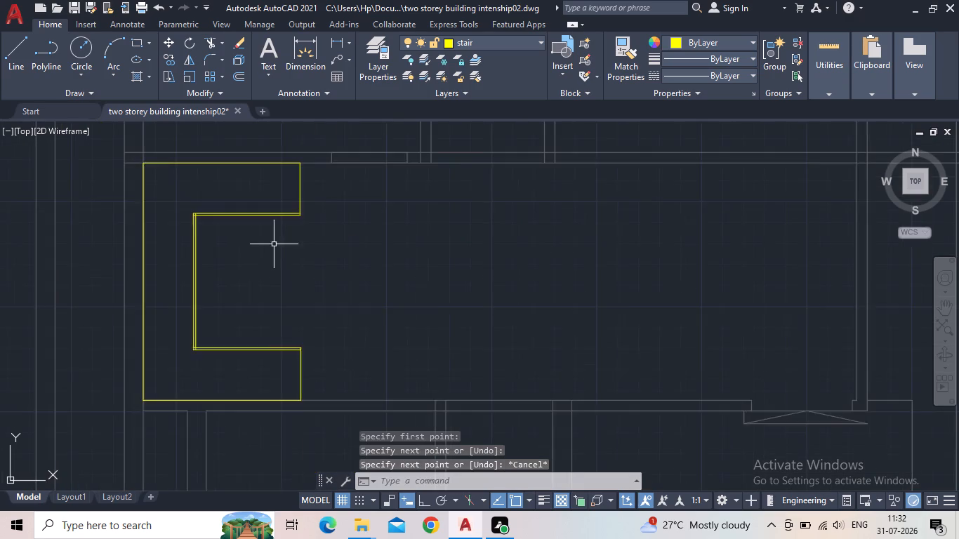
# Save the drawing.
pyautogui.moveTo(260, 260); pyautogui.dragTo(370, 257, button='middle')
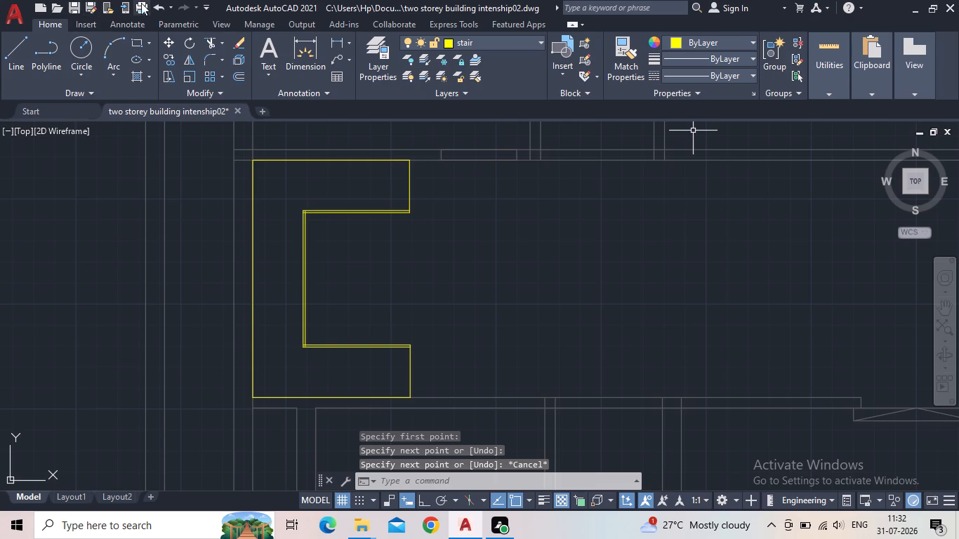
pyautogui.click(77, 6)
pyautogui.scroll(1, 303, 207)
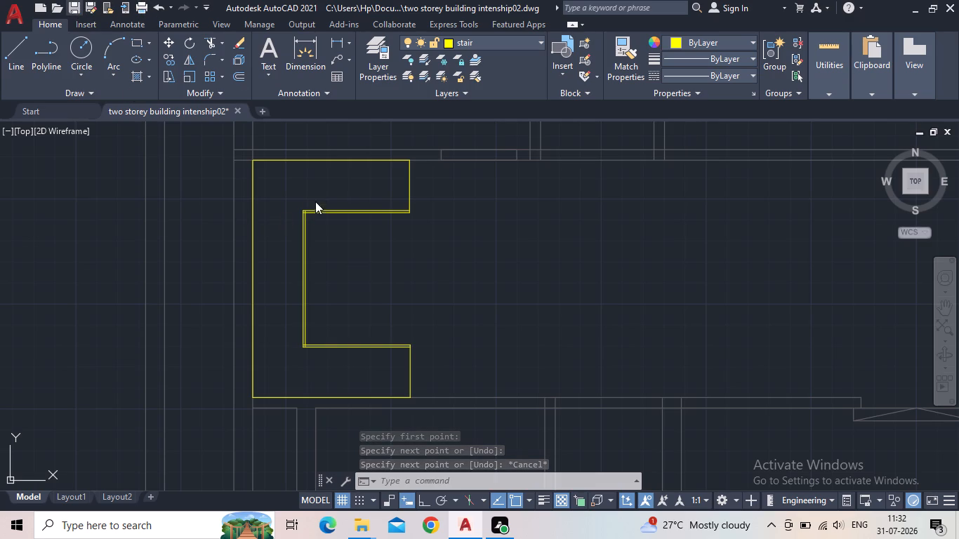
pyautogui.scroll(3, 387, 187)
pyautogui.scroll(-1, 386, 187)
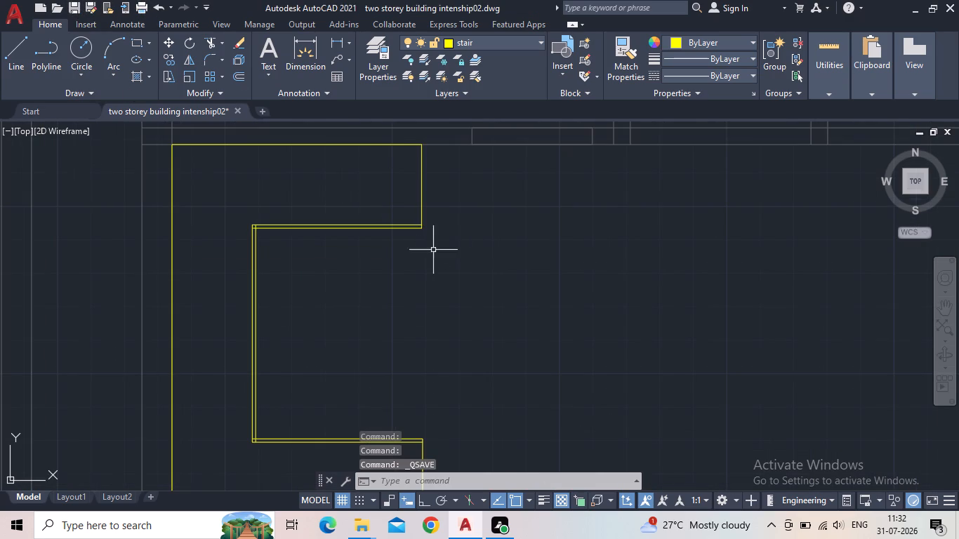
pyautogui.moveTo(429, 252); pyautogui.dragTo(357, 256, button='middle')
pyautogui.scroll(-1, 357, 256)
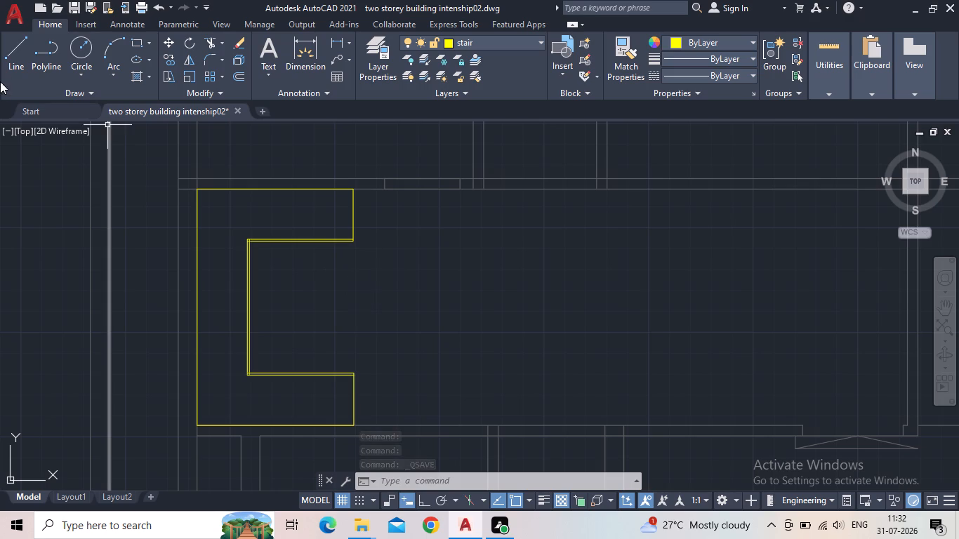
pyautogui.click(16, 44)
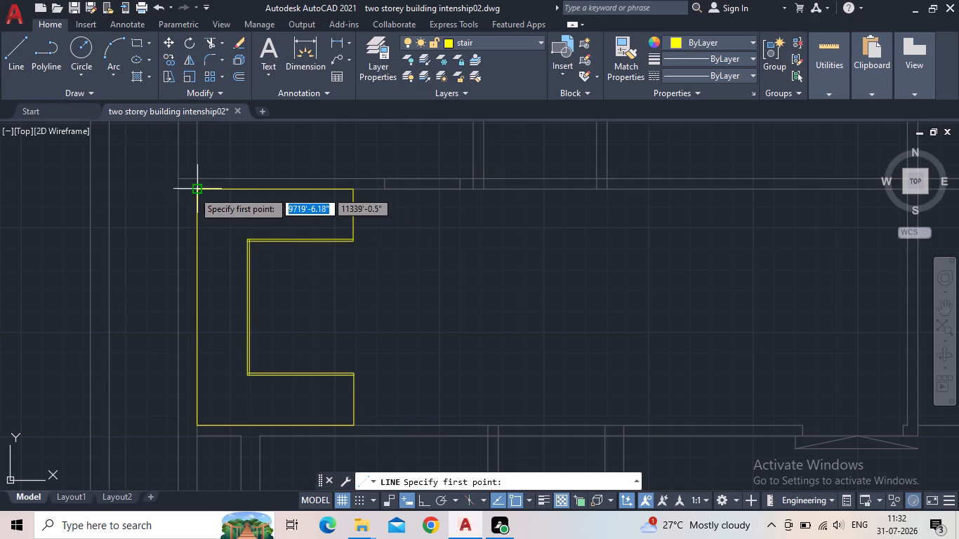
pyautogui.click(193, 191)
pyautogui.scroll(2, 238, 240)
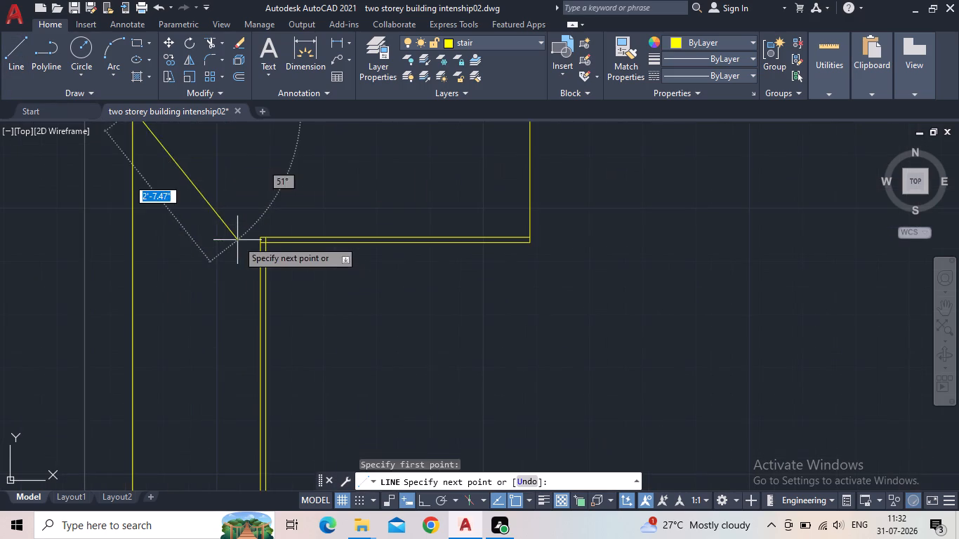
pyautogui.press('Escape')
# Trim the overlapping line ends at the upper inner corner of the stair's double line.
pyautogui.press('t')
pyautogui.press('r')
pyautogui.press('Return')
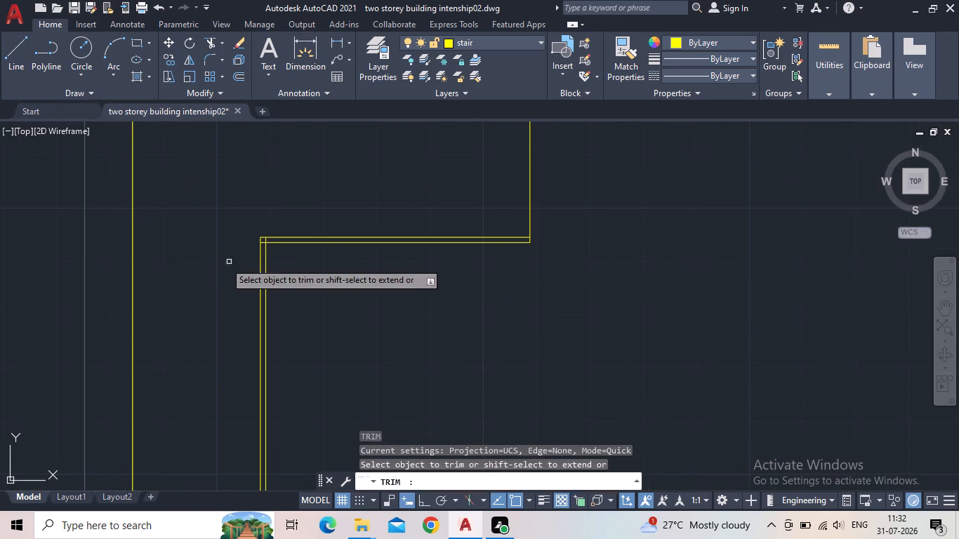
pyautogui.scroll(5, 265, 246)
pyautogui.click(277, 222)
pyautogui.click(248, 220)
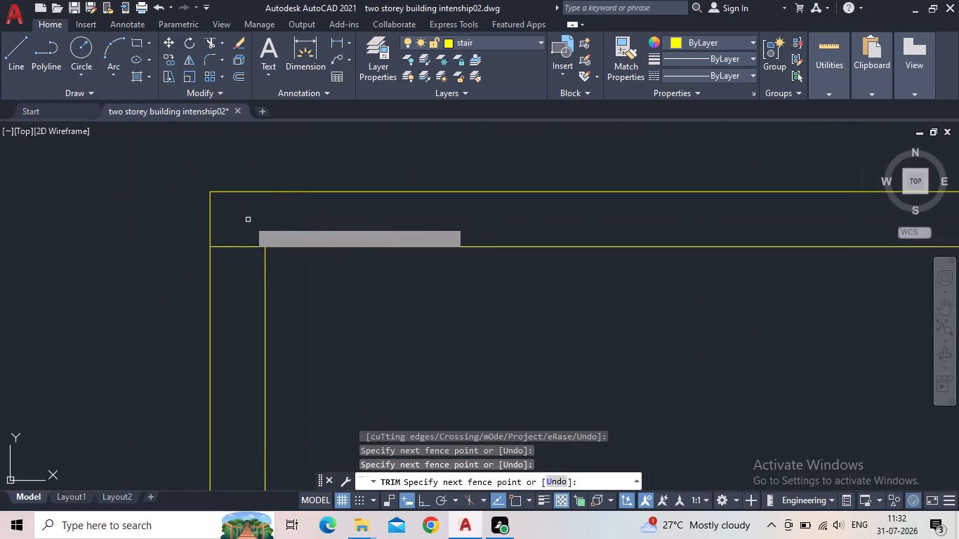
pyautogui.moveTo(232, 255); pyautogui.dragTo(233, 265)
pyautogui.click(238, 237)
# Trim the overlapping line ends at the lower inner corner of the stair's double line.
pyautogui.scroll(-2, 245, 271)
pyautogui.moveTo(291, 350); pyautogui.dragTo(326, 221, button='middle')
pyautogui.scroll(-3, 326, 224)
pyautogui.moveTo(315, 382); pyautogui.dragTo(265, 121, button='middle')
pyautogui.scroll(4, 249, 281)
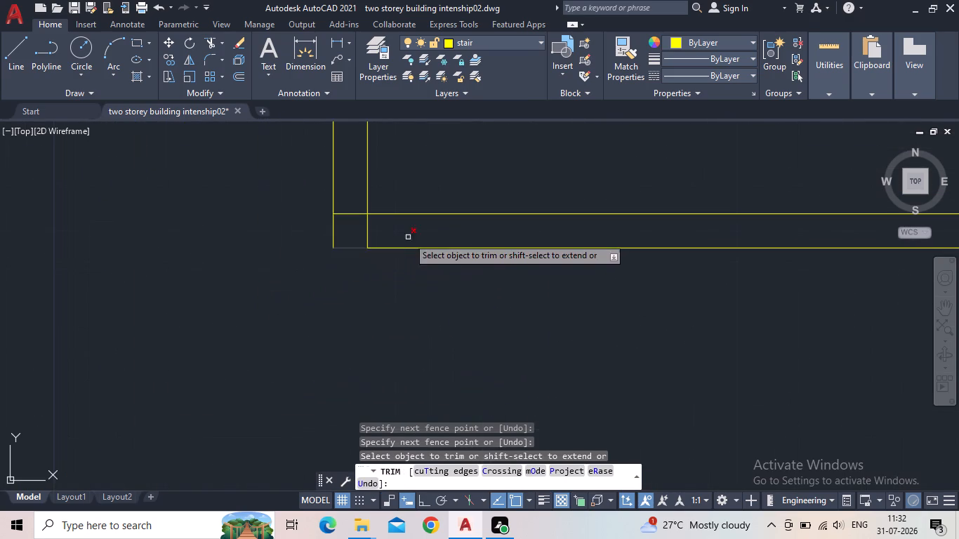
pyautogui.moveTo(411, 234); pyautogui.dragTo(381, 235)
pyautogui.click(369, 232)
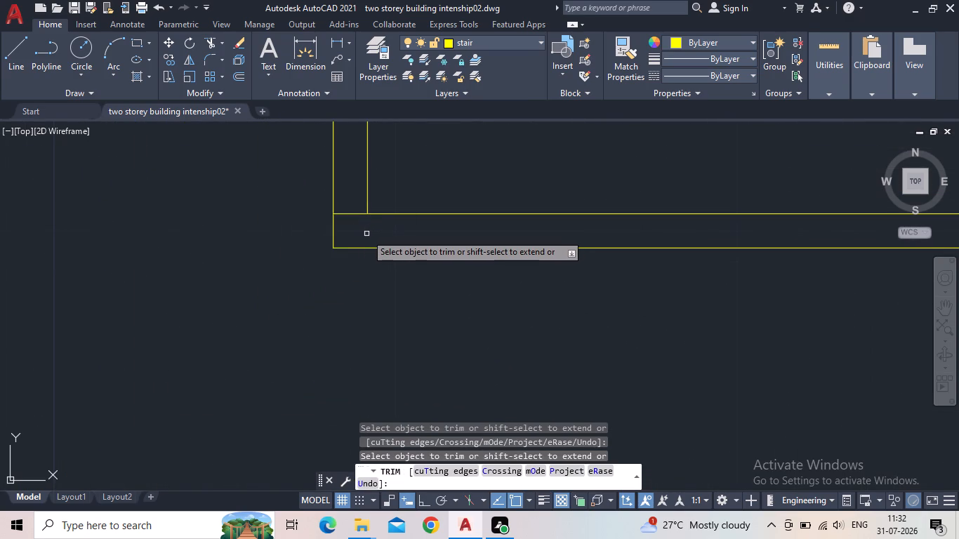
pyautogui.moveTo(357, 220); pyautogui.dragTo(355, 208)
pyautogui.click(356, 199)
pyautogui.press('Escape')
# Draw a diagonal line about 2'-10" long from the stair's upper inner corner to its north-west outer corner.
pyautogui.scroll(-6, 338, 237)
pyautogui.moveTo(272, 203); pyautogui.dragTo(260, 262, button='middle')
pyautogui.scroll(1, 270, 213)
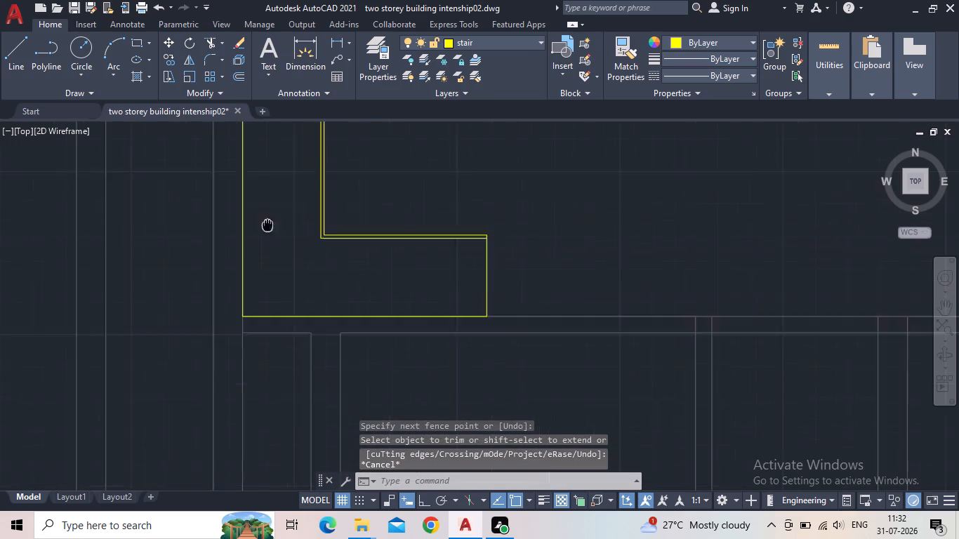
pyautogui.moveTo(260, 262); pyautogui.dragTo(258, 340, button='middle')
pyautogui.press('Escape')
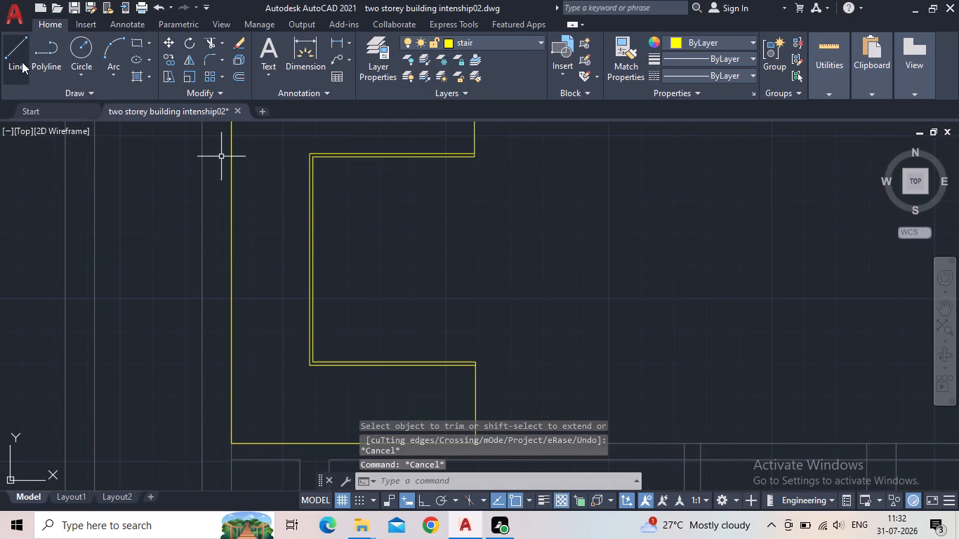
pyautogui.click(23, 58)
pyautogui.moveTo(263, 166); pyautogui.dragTo(251, 273, button='middle')
pyautogui.scroll(3, 280, 275)
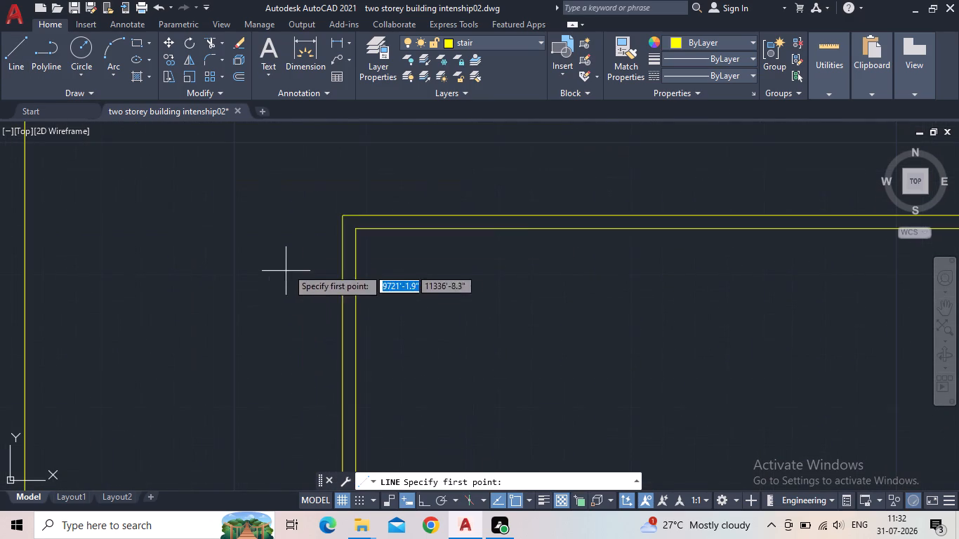
pyautogui.moveTo(343, 214); pyautogui.dragTo(331, 214)
pyautogui.moveTo(187, 185); pyautogui.dragTo(251, 411, button='middle')
pyautogui.scroll(-1, 250, 397)
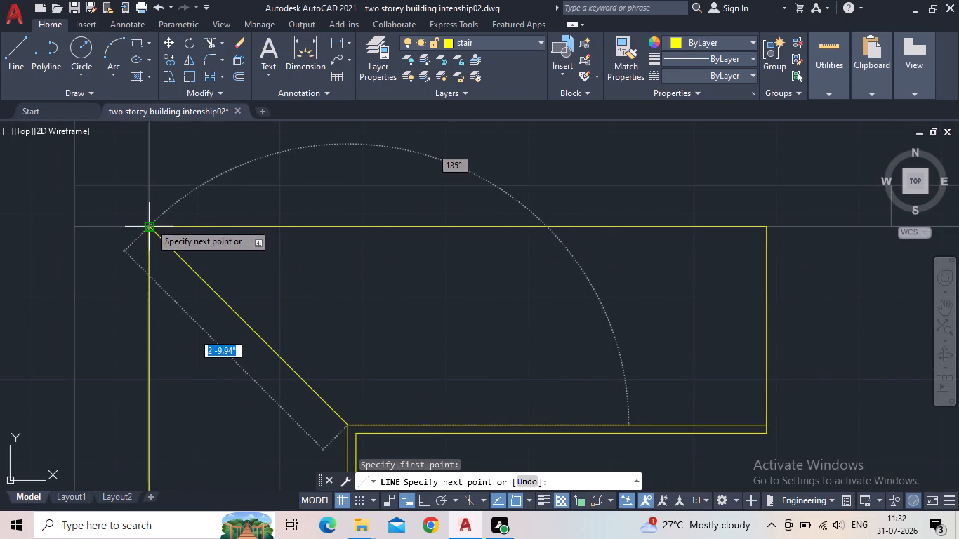
pyautogui.moveTo(150, 223); pyautogui.dragTo(157, 229)
pyautogui.press('Escape')
# Draw a diagonal line from the stair's lower inner corner to its south-west outer corner.
pyautogui.scroll(-2, 300, 341)
pyautogui.moveTo(284, 338); pyautogui.dragTo(234, 240, button='middle')
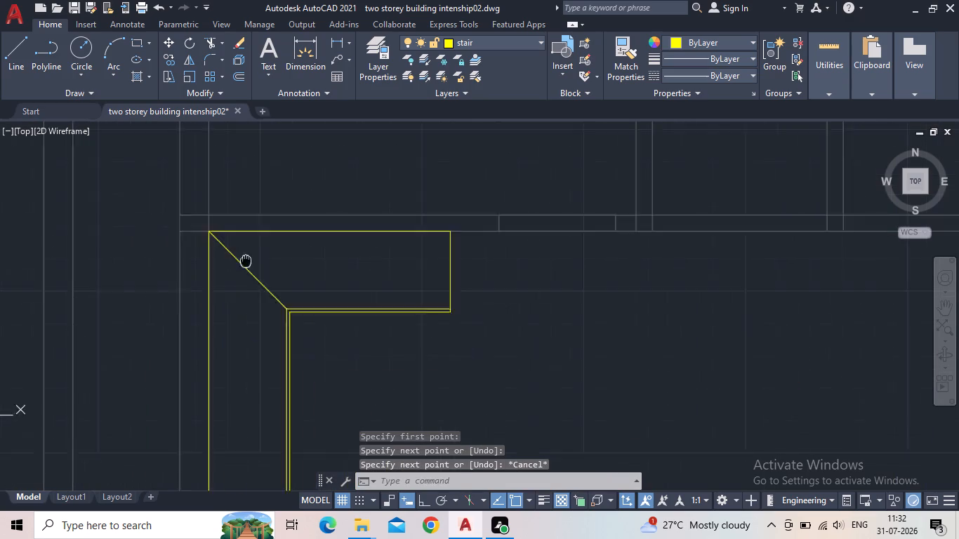
pyautogui.scroll(-2, 217, 206)
pyautogui.moveTo(234, 240); pyautogui.dragTo(223, 218, button='middle')
pyautogui.press('space')
pyautogui.scroll(4, 229, 302)
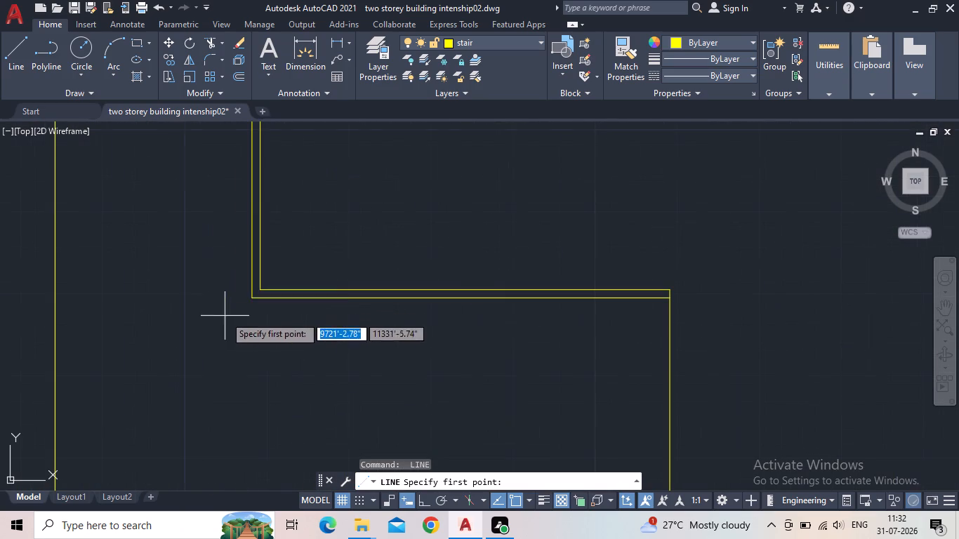
pyautogui.click(251, 299)
pyautogui.moveTo(210, 394); pyautogui.dragTo(317, 248, button='middle')
pyautogui.scroll(-1, 330, 227)
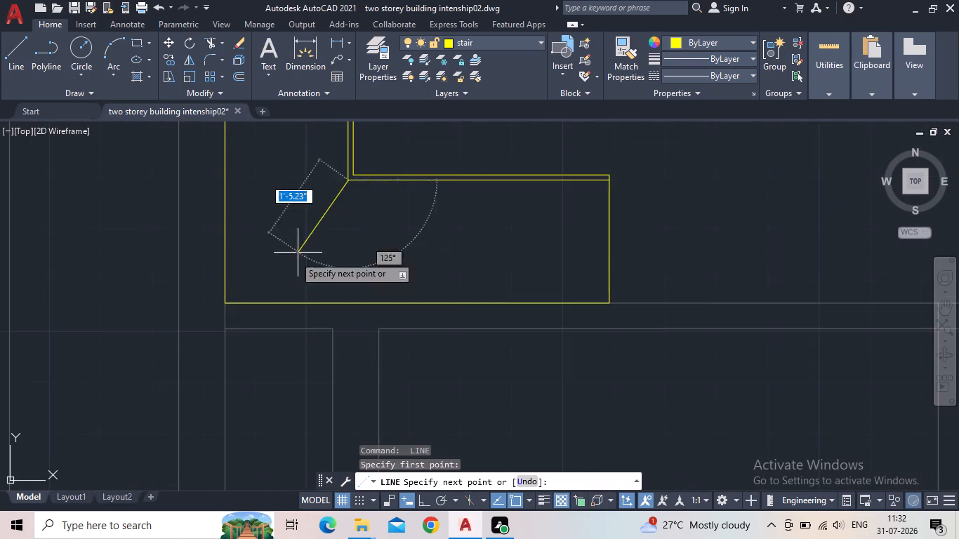
pyautogui.click(224, 304)
pyautogui.press('Escape')
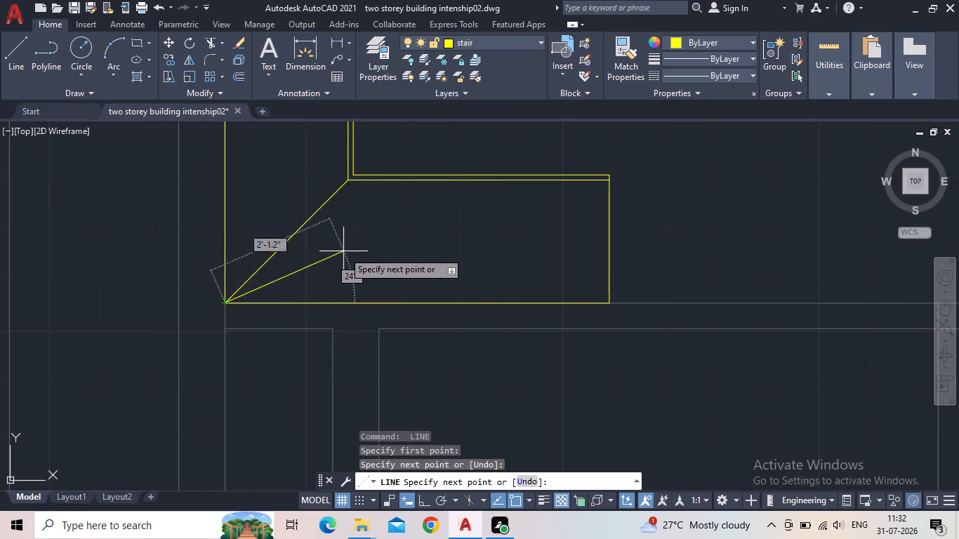
# Offset the lower flight's east end line successively westward by 1' to create four tread lines.
pyautogui.scroll(-2, 340, 252)
pyautogui.moveTo(336, 251); pyautogui.dragTo(259, 299, button='middle')
pyautogui.scroll(-2, 249, 306)
pyautogui.scroll(2, 272, 312)
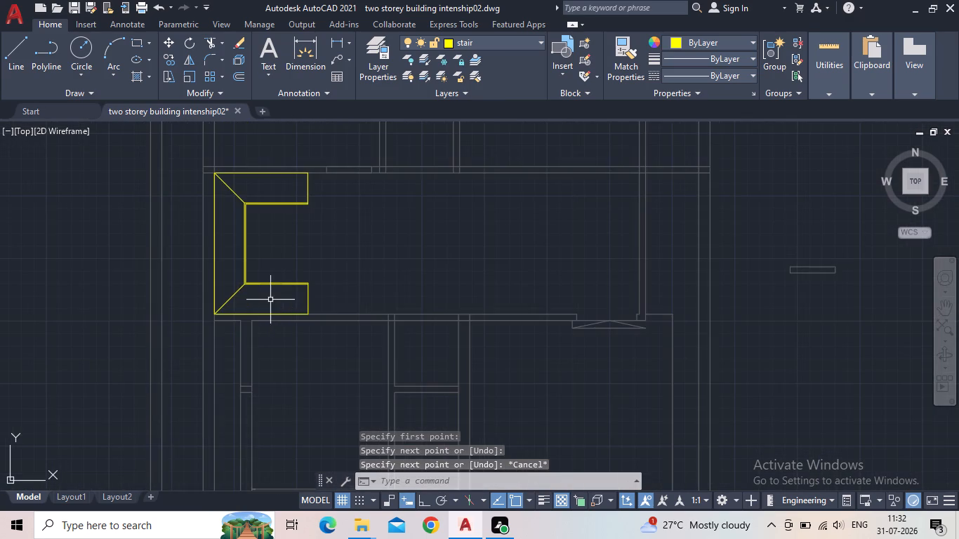
pyautogui.press('o')
pyautogui.press('Return')
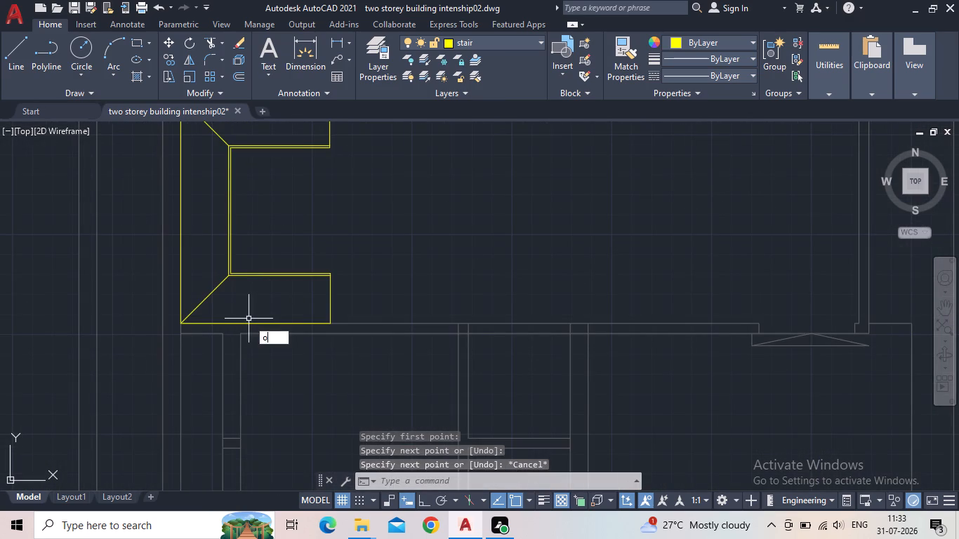
pyautogui.write("1'")
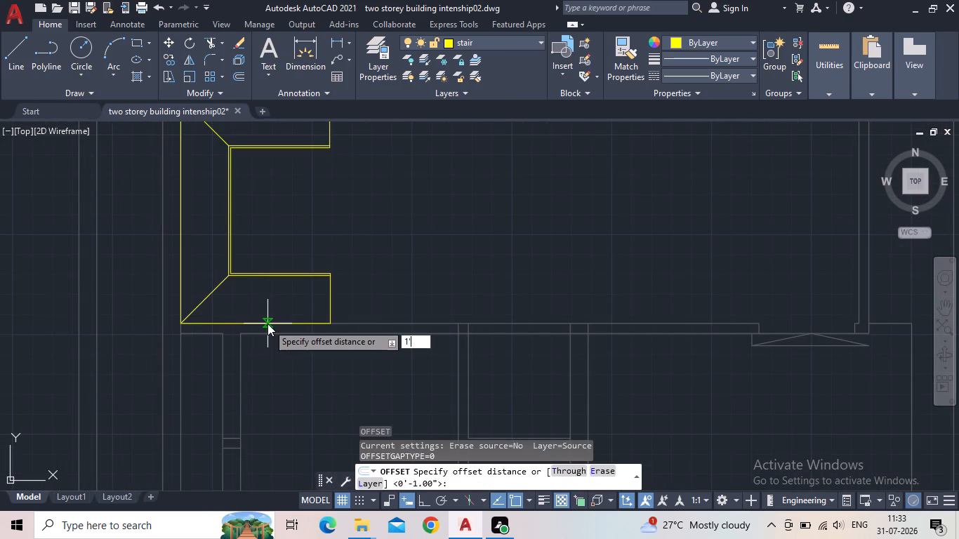
pyautogui.press('Return')
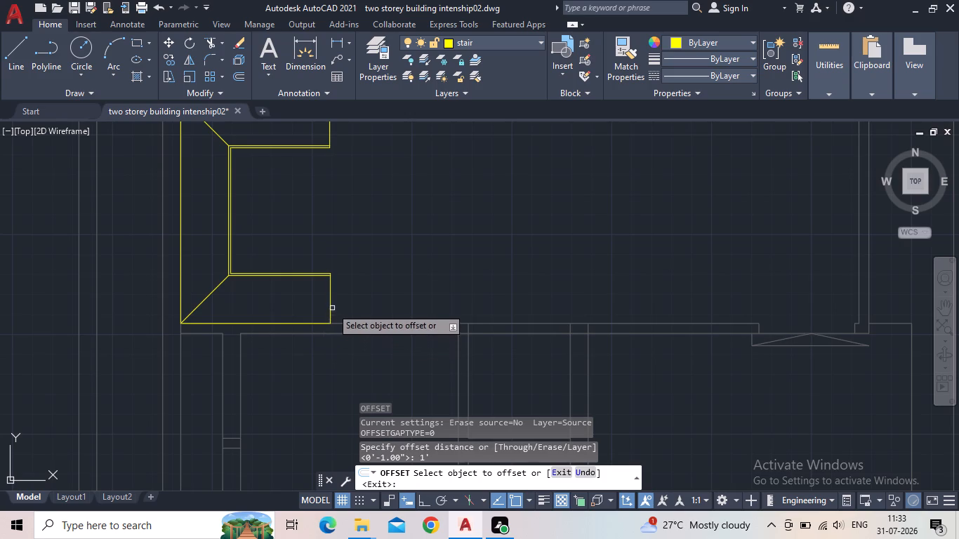
pyautogui.click(329, 307)
pyautogui.click(270, 310)
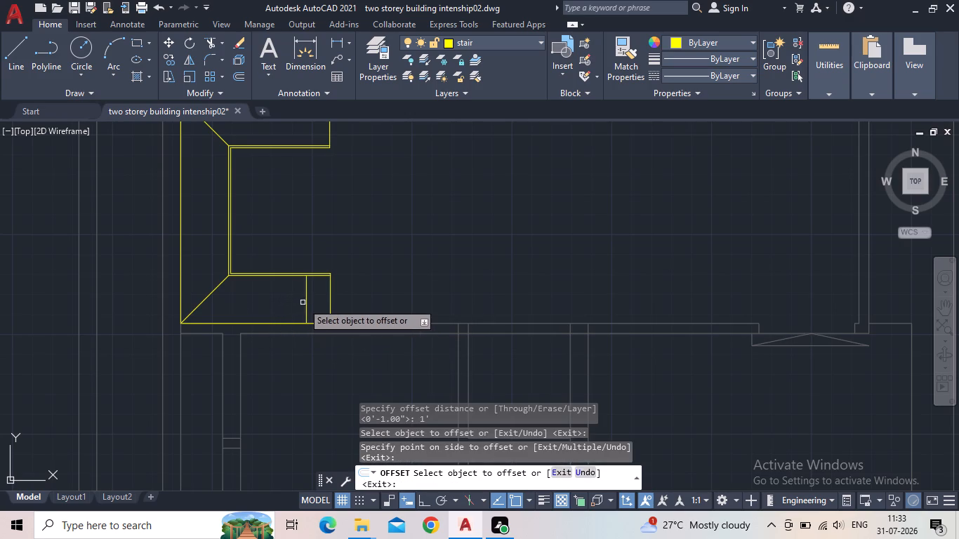
pyautogui.click(305, 303)
pyautogui.click(265, 307)
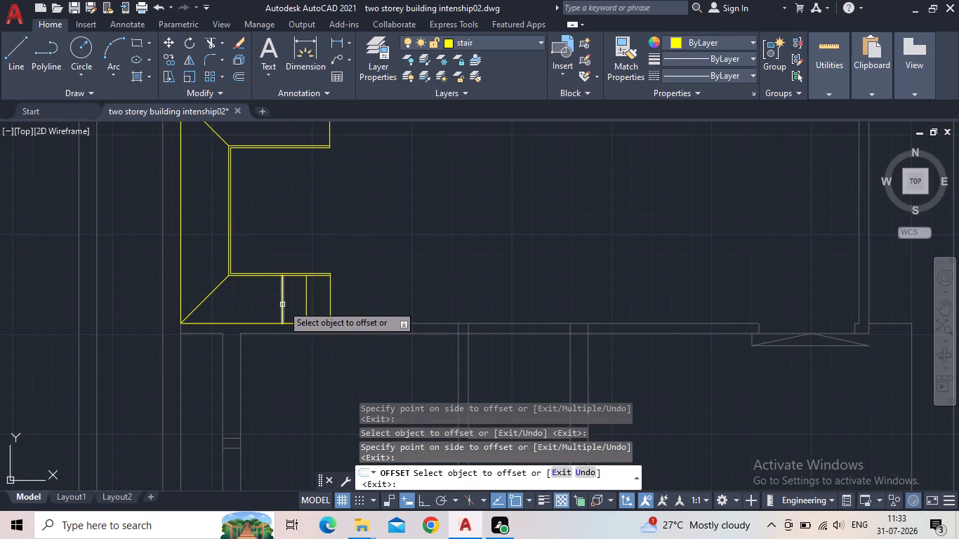
pyautogui.click(282, 305)
pyautogui.click(242, 308)
pyautogui.click(258, 304)
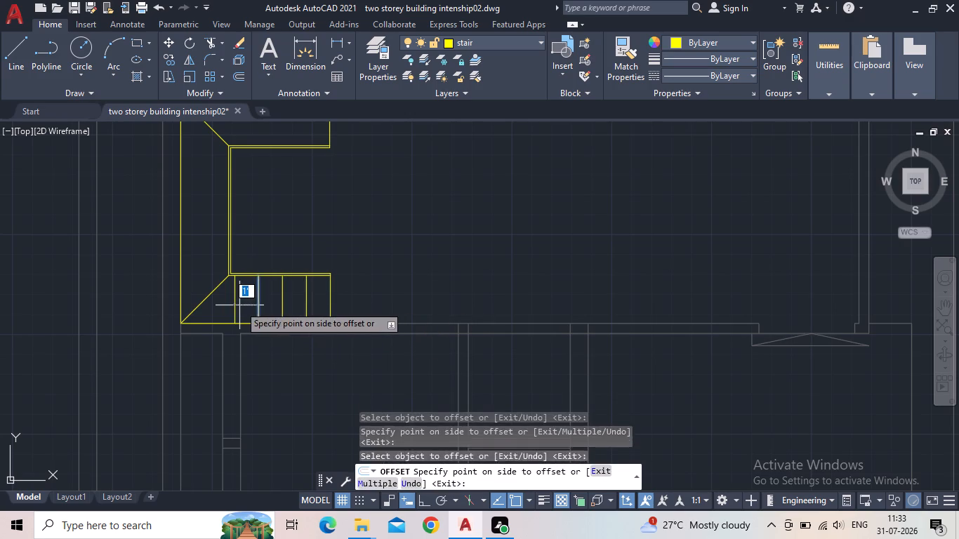
pyautogui.click(239, 305)
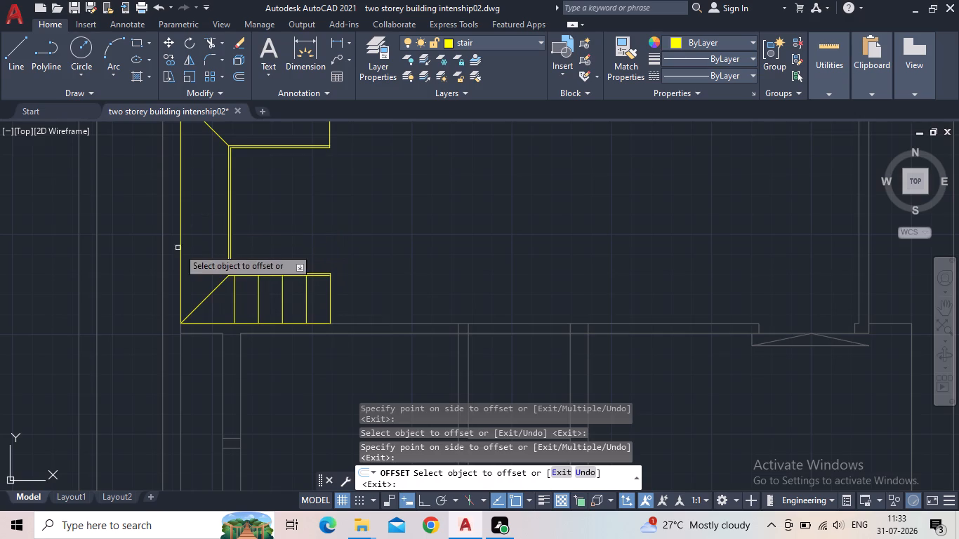
# Offset the upper flight's east end line successively westward by 1' to create four tread lines.
pyautogui.moveTo(192, 248); pyautogui.dragTo(205, 359, button='middle')
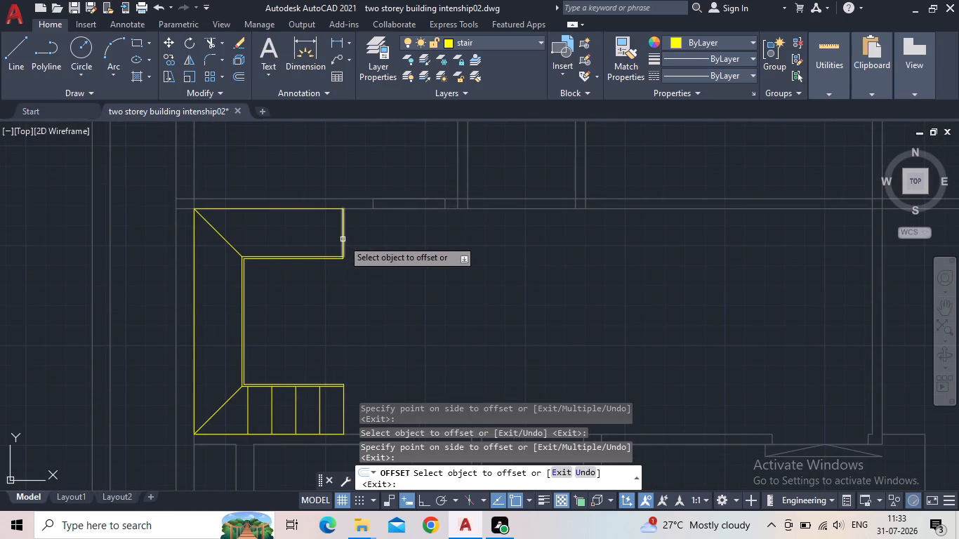
pyautogui.click(343, 239)
pyautogui.click(292, 234)
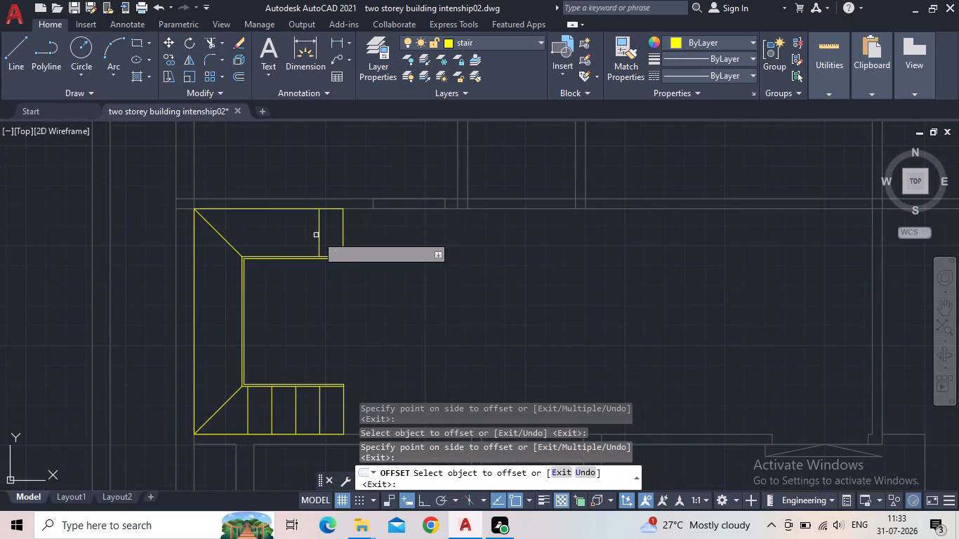
pyautogui.click(317, 235)
pyautogui.click(262, 237)
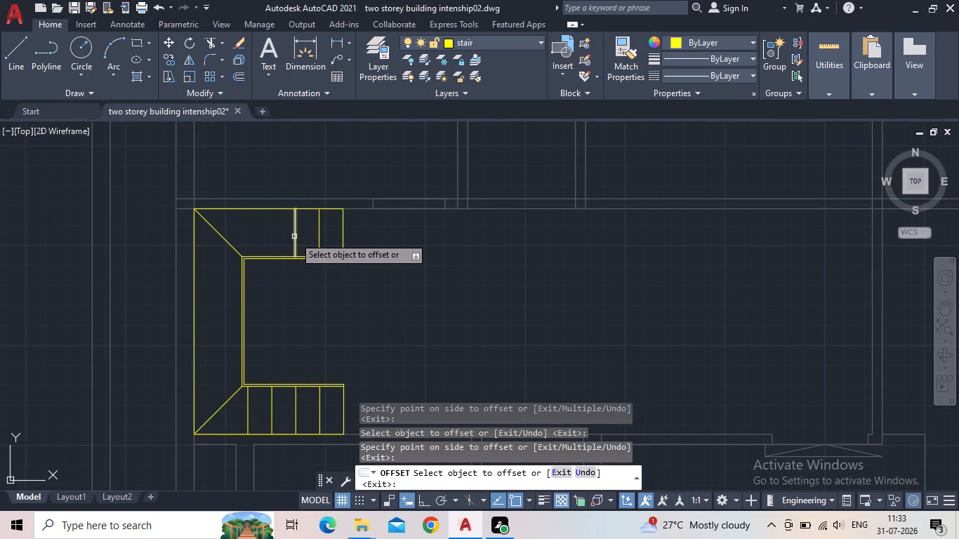
pyautogui.click(294, 237)
pyautogui.click(262, 231)
pyautogui.click(271, 236)
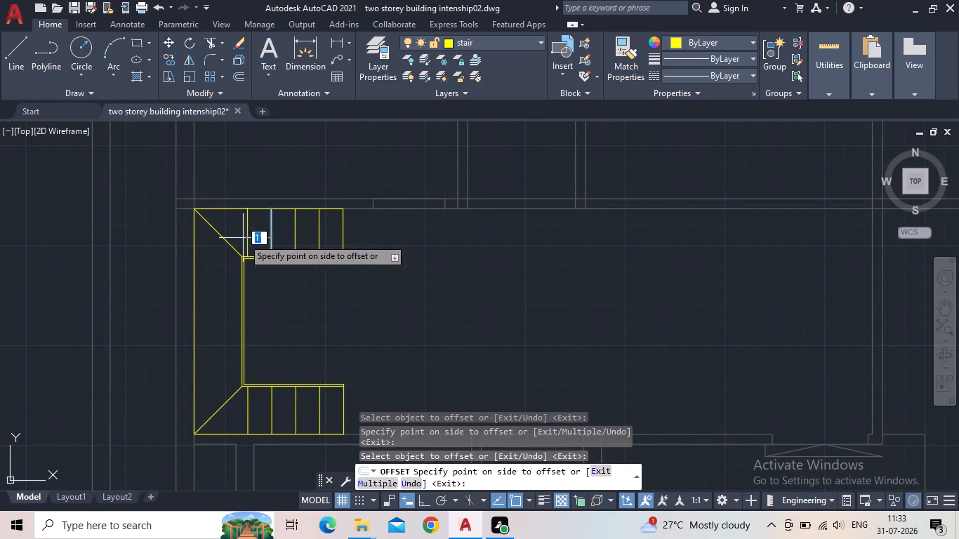
pyautogui.click(243, 238)
pyautogui.press('Escape')
# Draw a horizontal line about 2' long from the stair's lower inner corner to the outer west line.
pyautogui.scroll(-2, 285, 339)
pyautogui.moveTo(294, 359); pyautogui.dragTo(310, 347, button='middle')
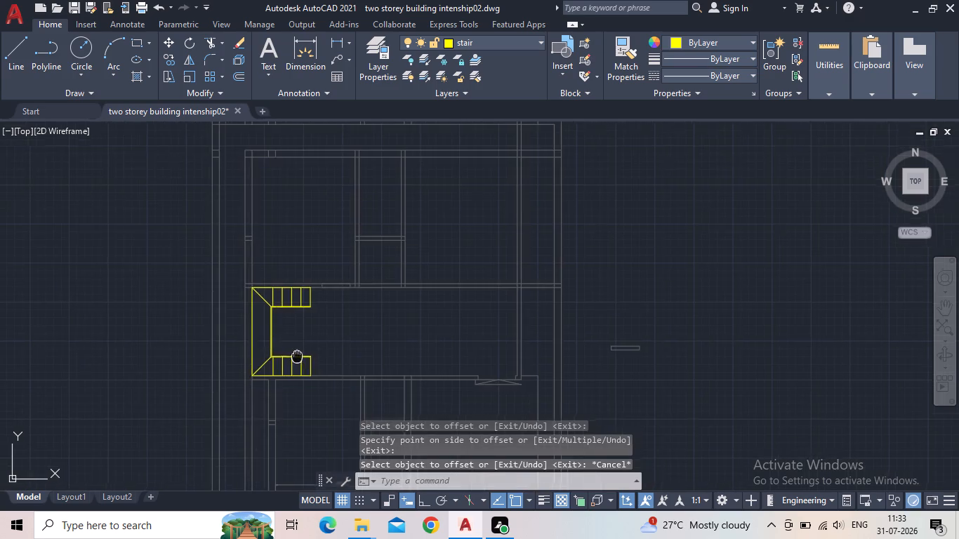
pyautogui.moveTo(310, 347); pyautogui.dragTo(351, 328, button='middle')
pyautogui.scroll(2, 270, 322)
pyautogui.click(20, 62)
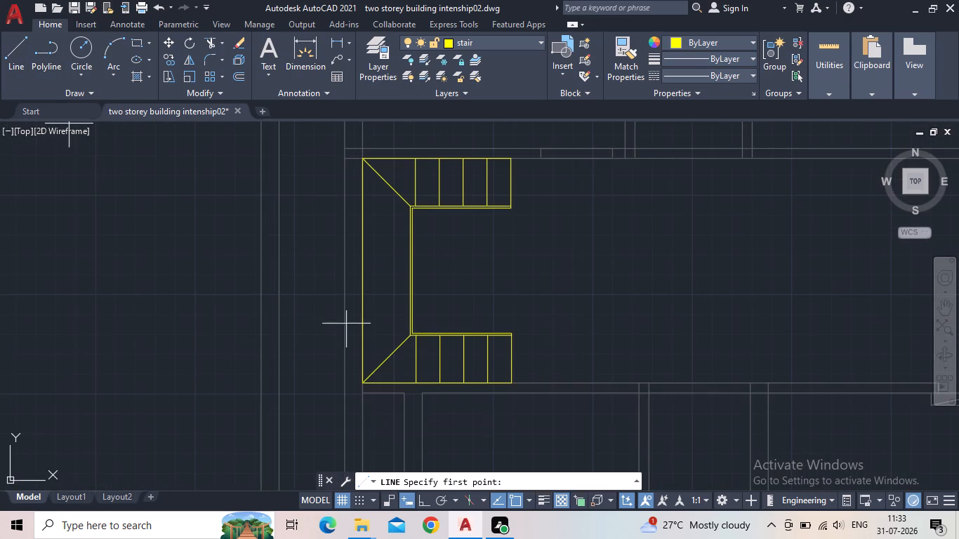
pyautogui.scroll(4, 404, 332)
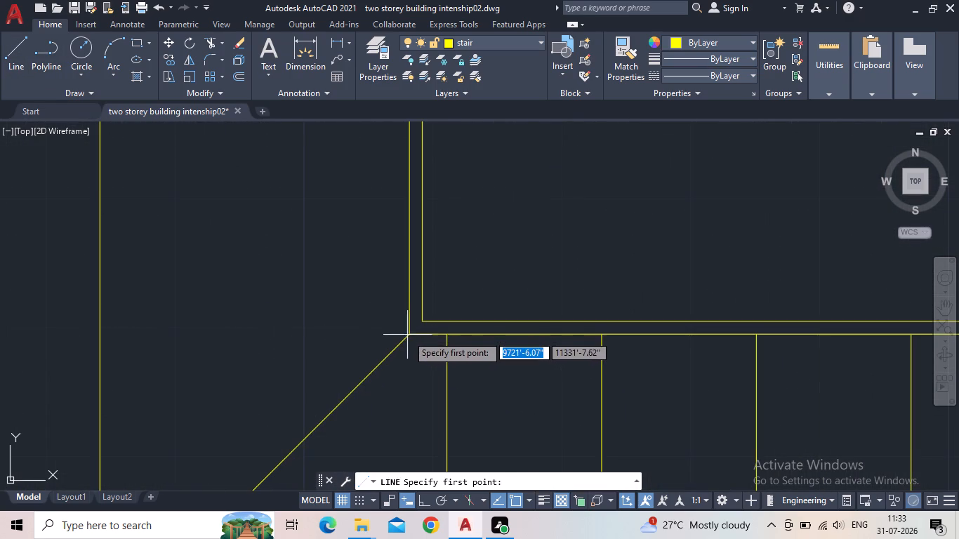
pyautogui.moveTo(406, 336); pyautogui.dragTo(400, 338)
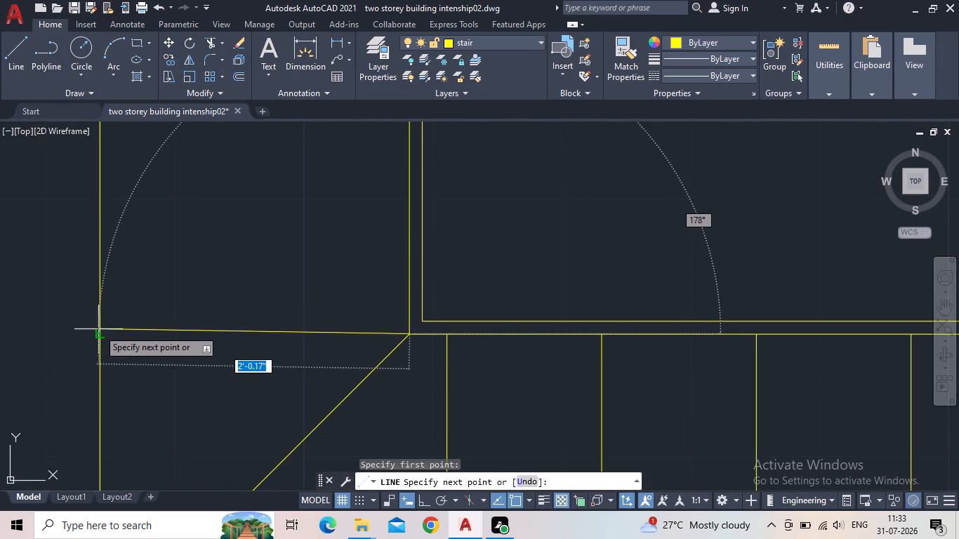
pyautogui.click(99, 331)
pyautogui.press('Escape')
# Offset the lower landing's horizontal line successively northward by 1' to create five tread lines along the stair's west flight.
pyautogui.scroll(-1, 312, 295)
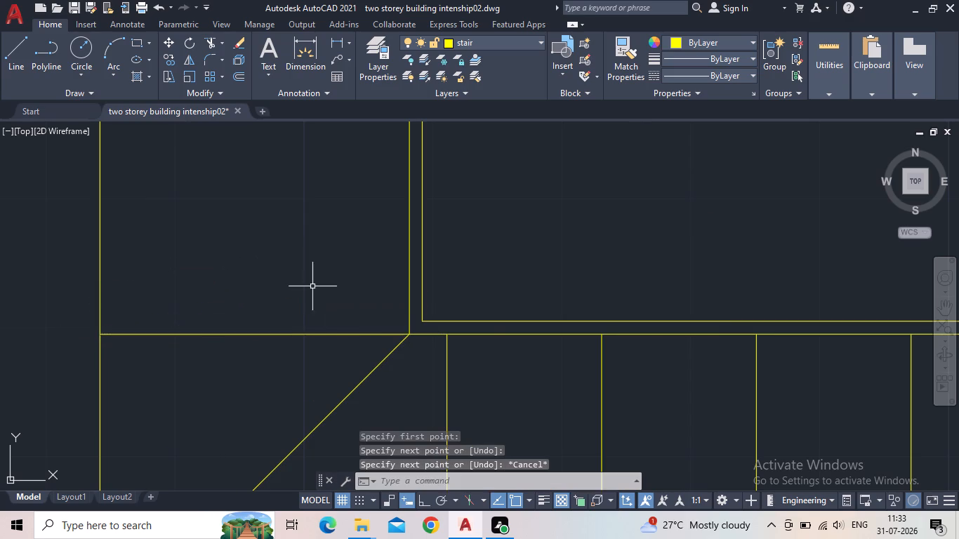
pyautogui.scroll(-3, 312, 289)
pyautogui.press('o')
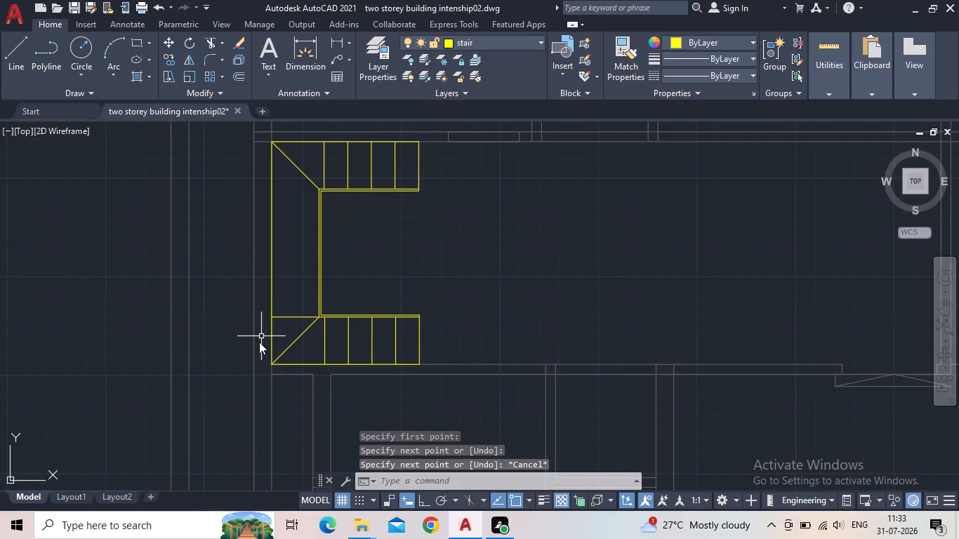
pyautogui.press('Return')
pyautogui.press('1')
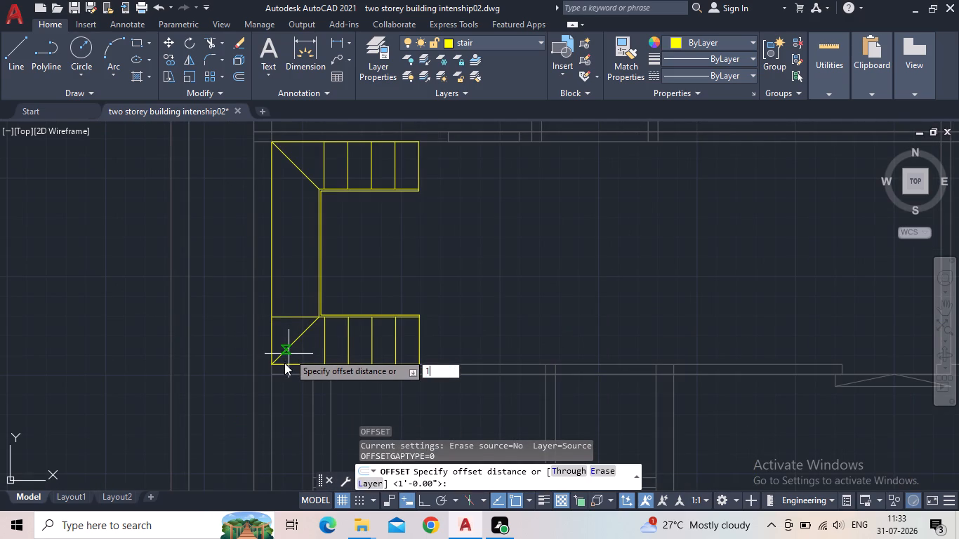
pyautogui.press("'")
pyautogui.press('Return')
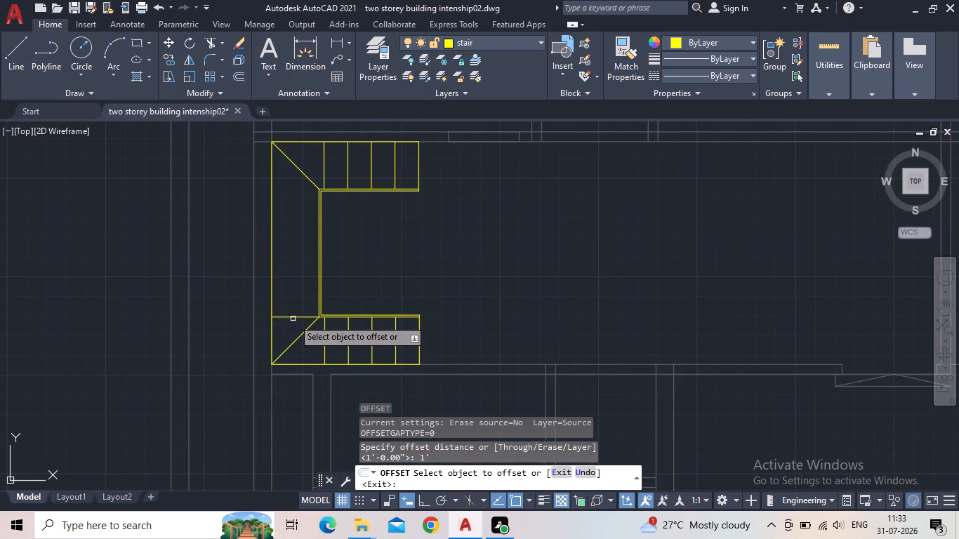
pyautogui.click(295, 317)
pyautogui.click(301, 289)
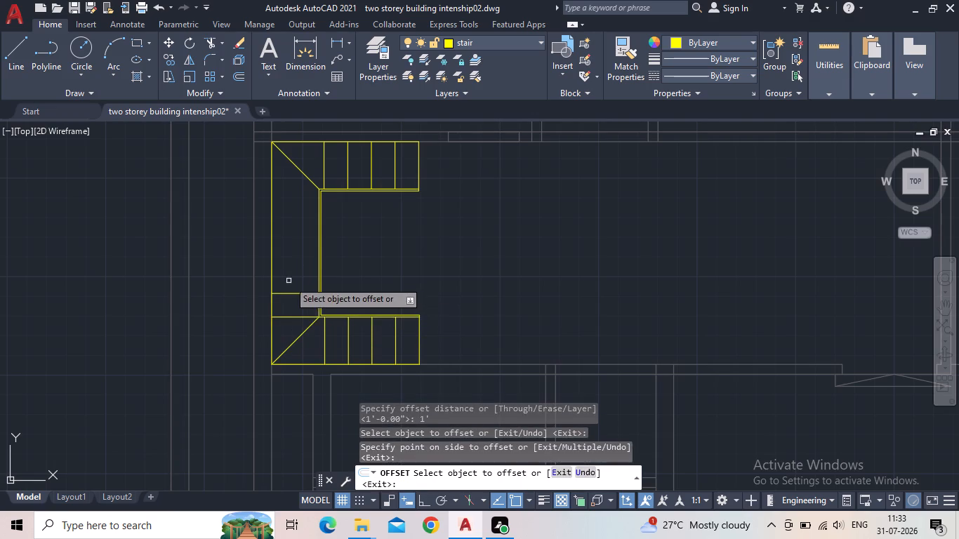
pyautogui.click(290, 293)
pyautogui.click(296, 244)
pyautogui.click(293, 272)
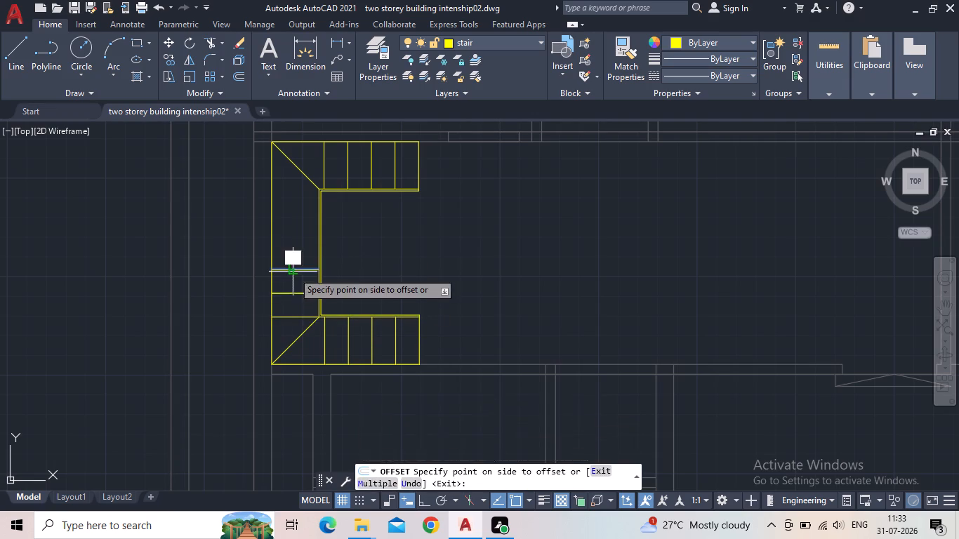
pyautogui.click(296, 246)
pyautogui.click(296, 244)
pyautogui.click(295, 216)
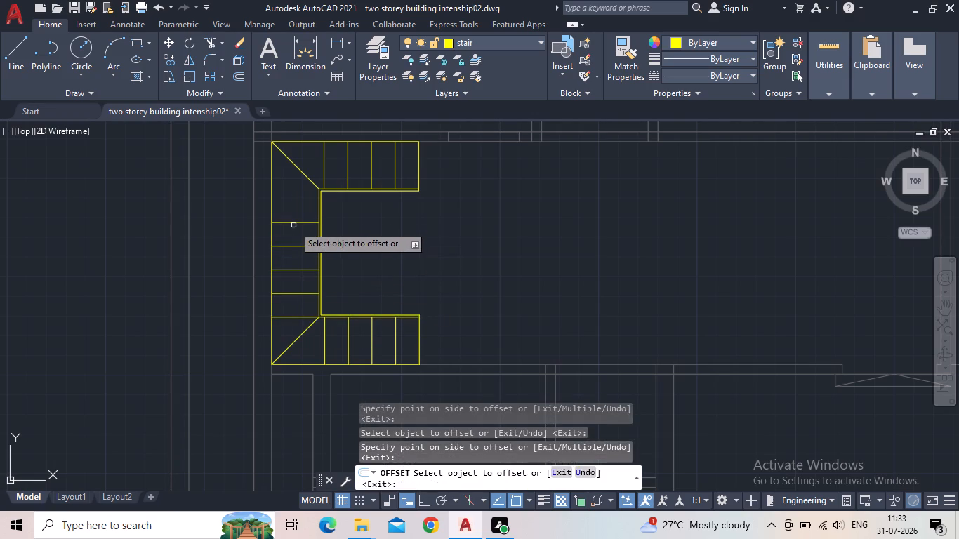
pyautogui.click(293, 222)
pyautogui.click(291, 194)
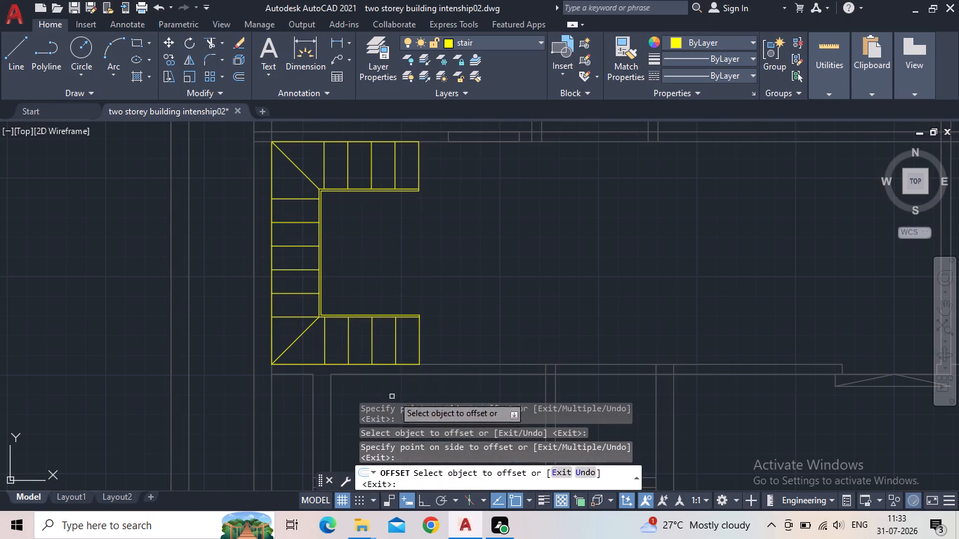
pyautogui.press('Escape')
# Save the drawing.
pyautogui.scroll(-3, 421, 321)
pyautogui.scroll(2, 432, 321)
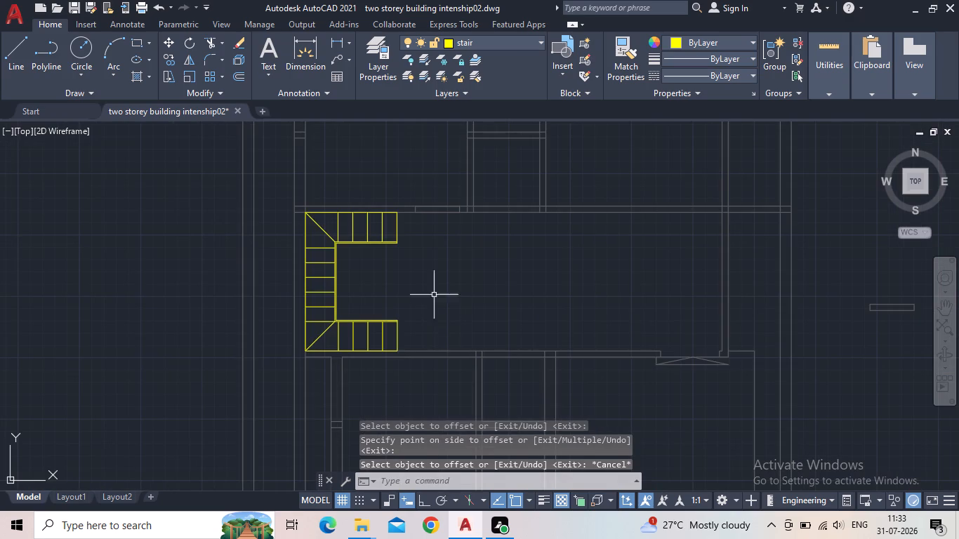
pyautogui.click(77, 6)
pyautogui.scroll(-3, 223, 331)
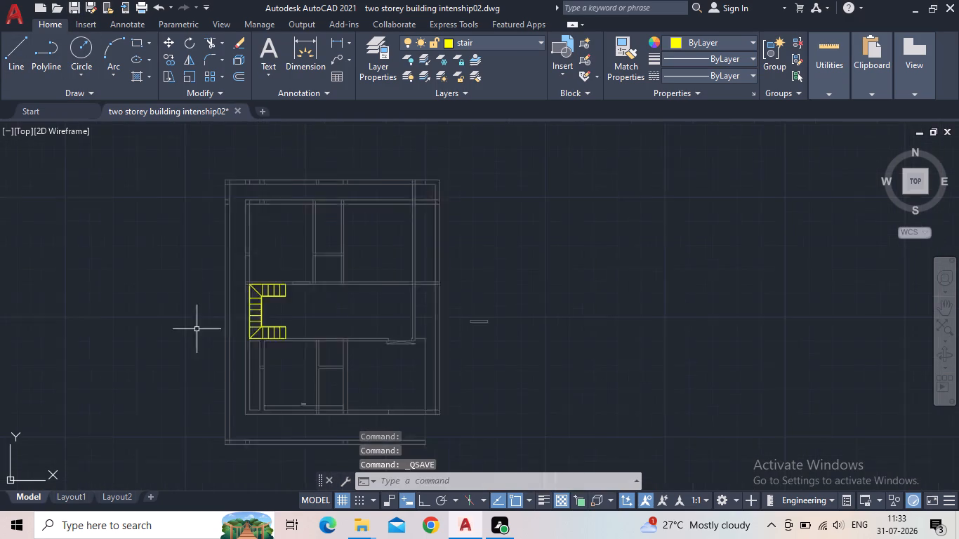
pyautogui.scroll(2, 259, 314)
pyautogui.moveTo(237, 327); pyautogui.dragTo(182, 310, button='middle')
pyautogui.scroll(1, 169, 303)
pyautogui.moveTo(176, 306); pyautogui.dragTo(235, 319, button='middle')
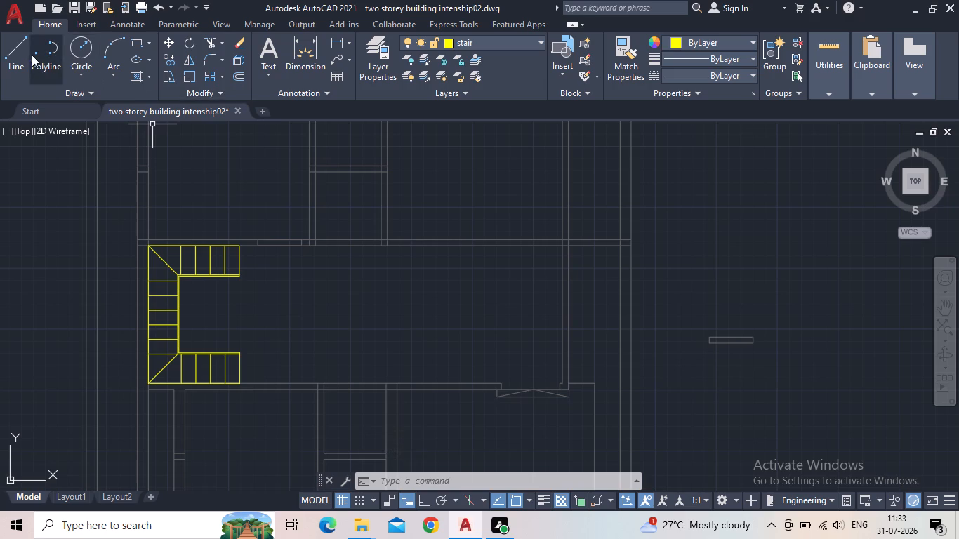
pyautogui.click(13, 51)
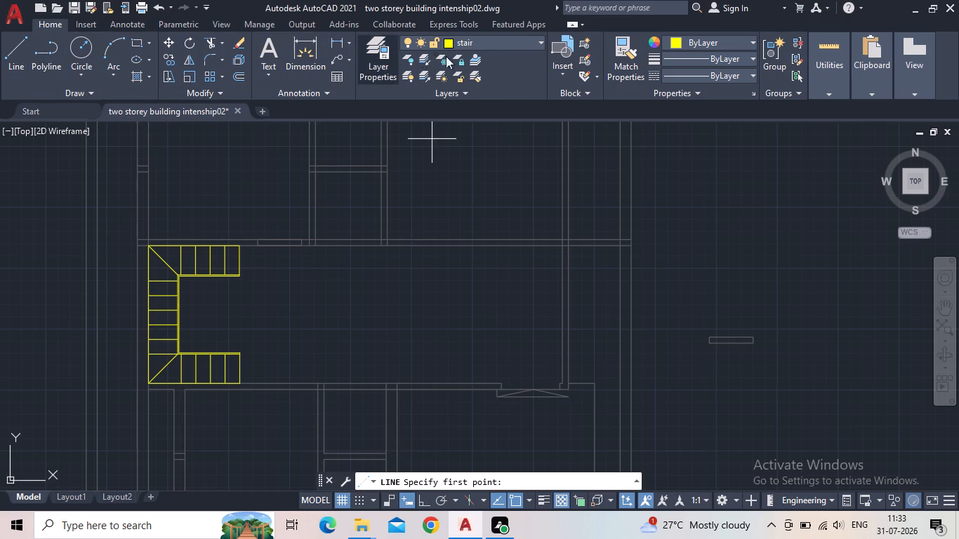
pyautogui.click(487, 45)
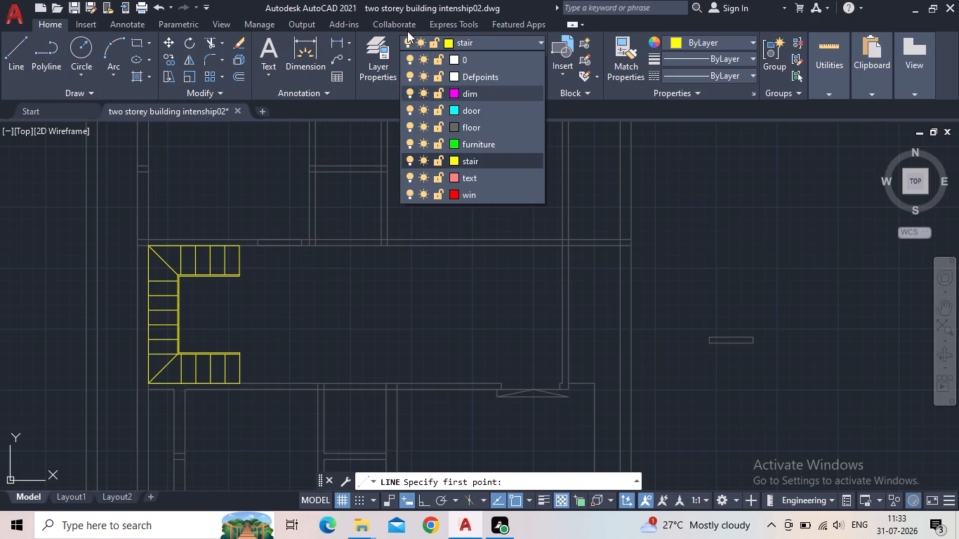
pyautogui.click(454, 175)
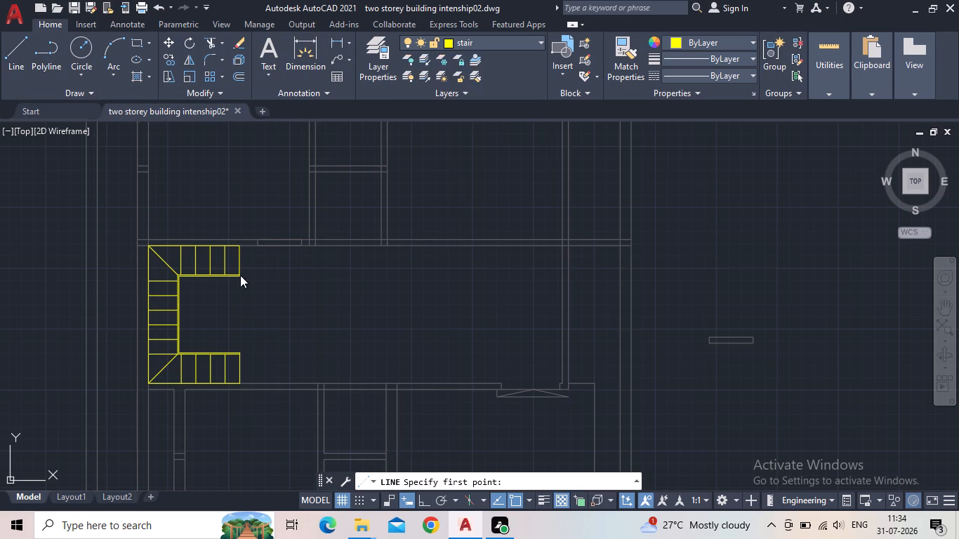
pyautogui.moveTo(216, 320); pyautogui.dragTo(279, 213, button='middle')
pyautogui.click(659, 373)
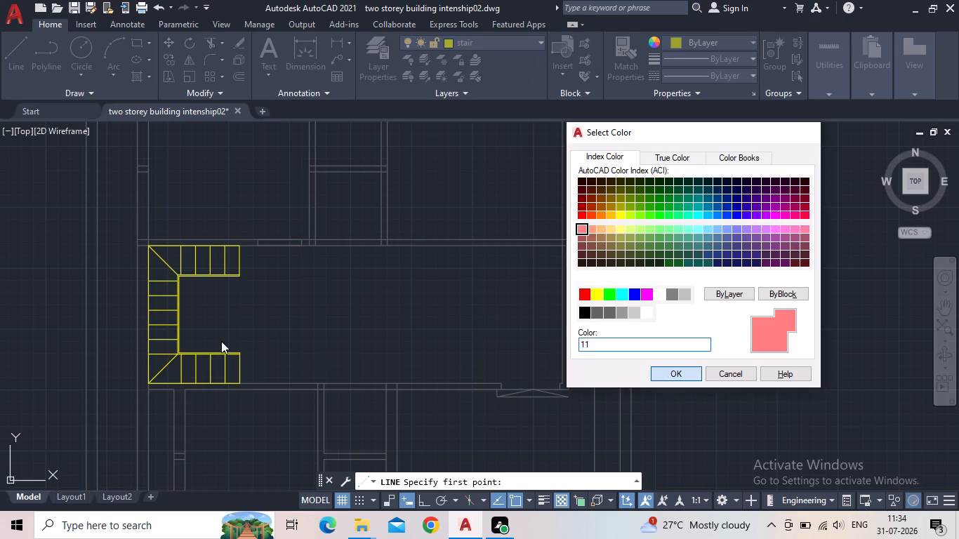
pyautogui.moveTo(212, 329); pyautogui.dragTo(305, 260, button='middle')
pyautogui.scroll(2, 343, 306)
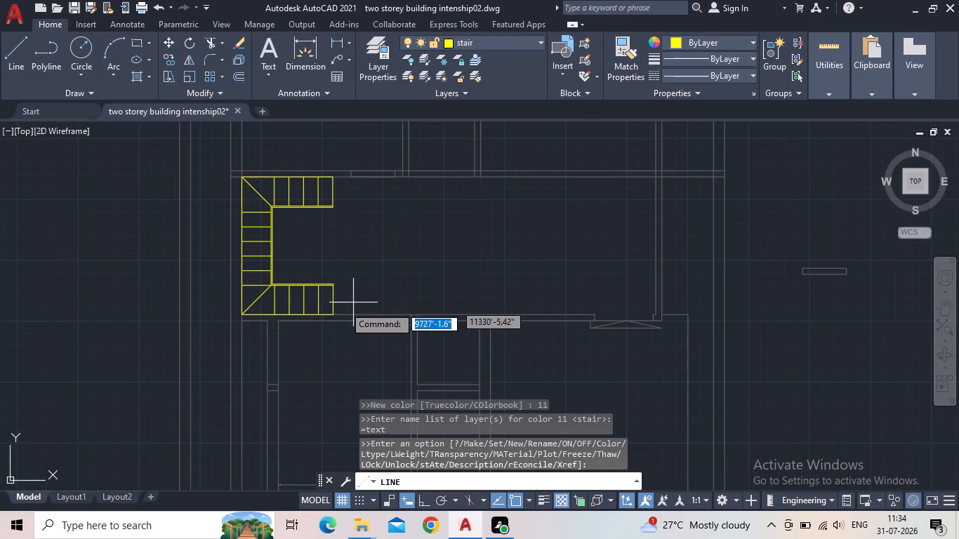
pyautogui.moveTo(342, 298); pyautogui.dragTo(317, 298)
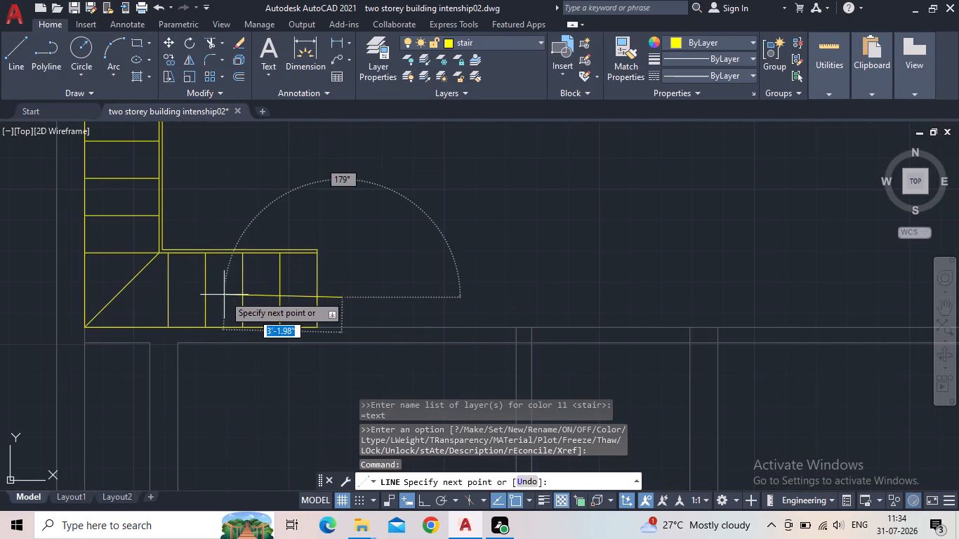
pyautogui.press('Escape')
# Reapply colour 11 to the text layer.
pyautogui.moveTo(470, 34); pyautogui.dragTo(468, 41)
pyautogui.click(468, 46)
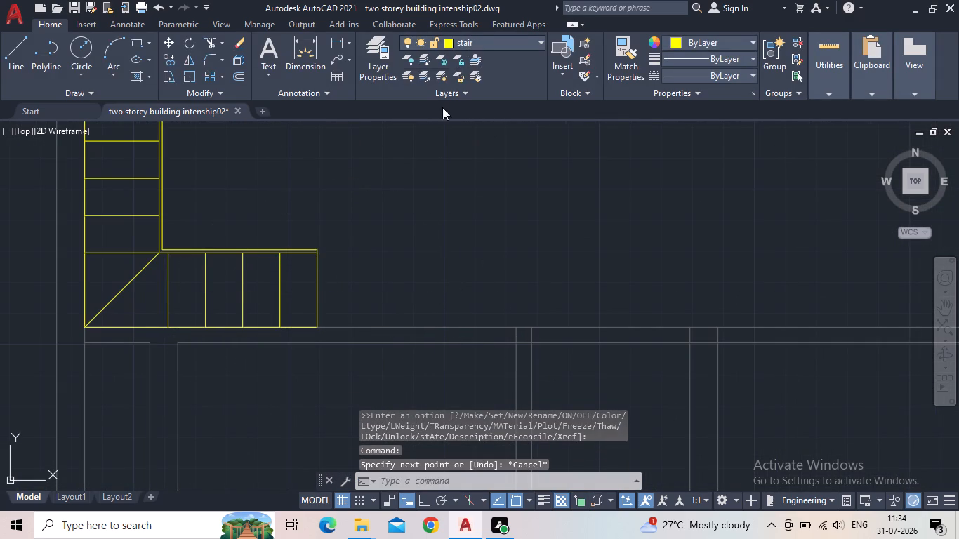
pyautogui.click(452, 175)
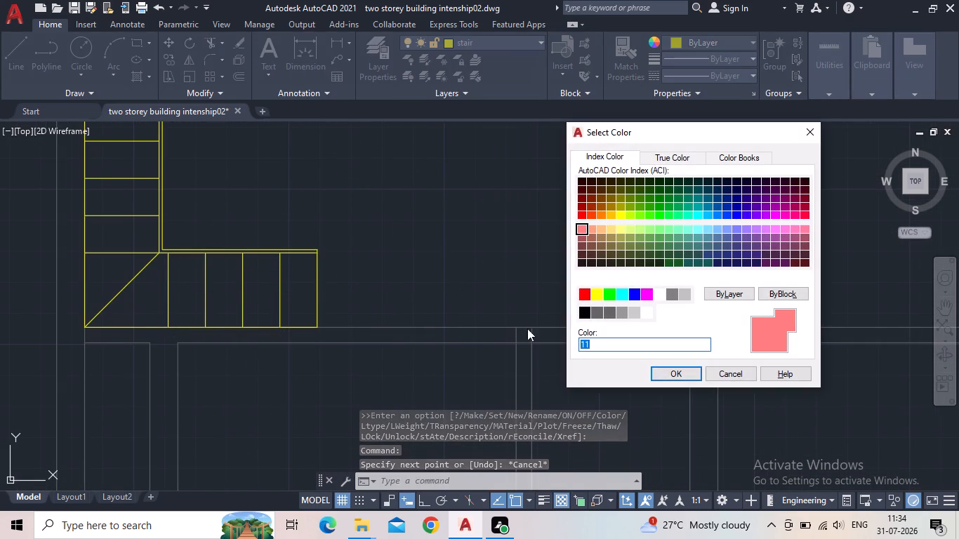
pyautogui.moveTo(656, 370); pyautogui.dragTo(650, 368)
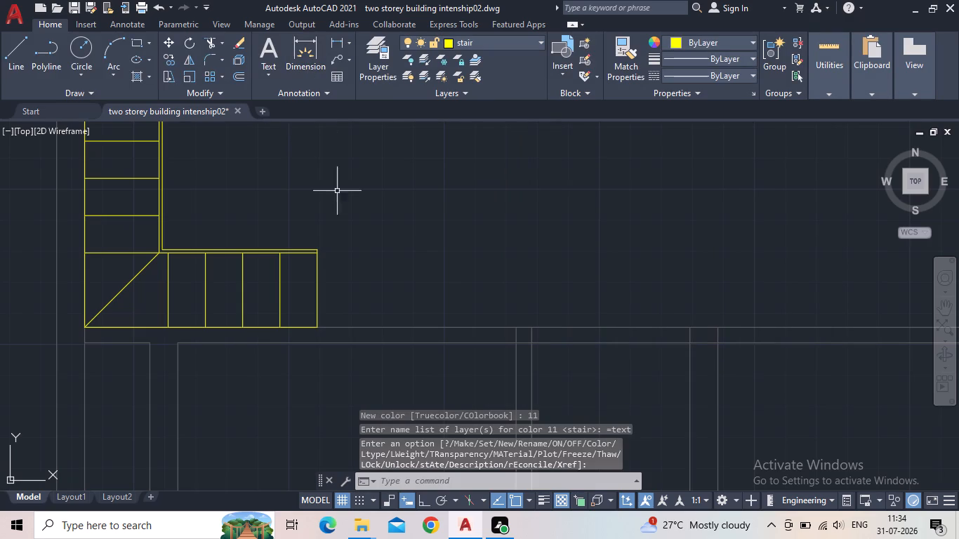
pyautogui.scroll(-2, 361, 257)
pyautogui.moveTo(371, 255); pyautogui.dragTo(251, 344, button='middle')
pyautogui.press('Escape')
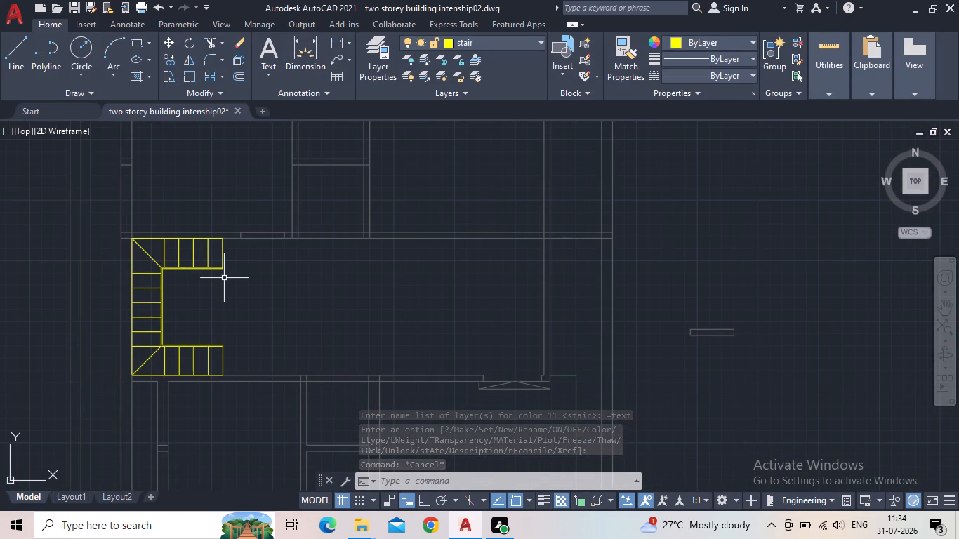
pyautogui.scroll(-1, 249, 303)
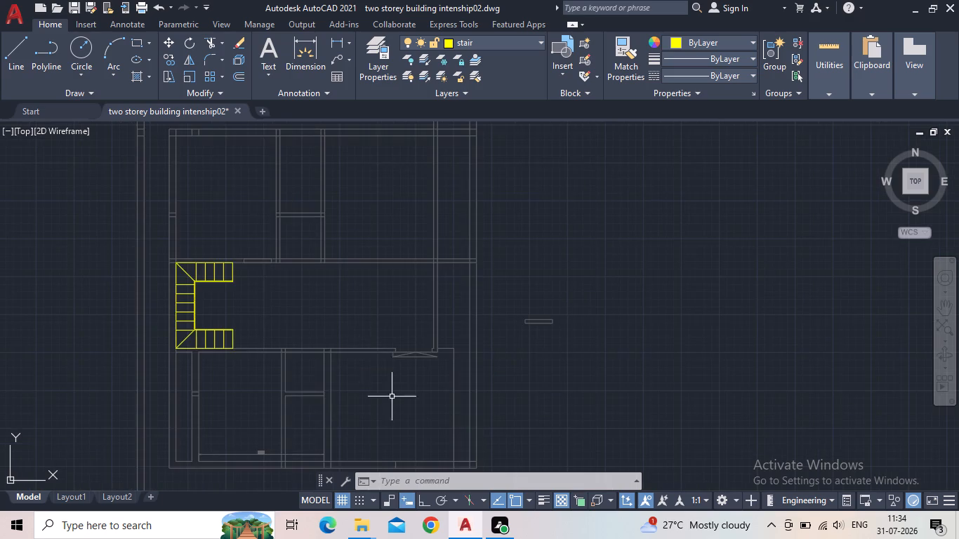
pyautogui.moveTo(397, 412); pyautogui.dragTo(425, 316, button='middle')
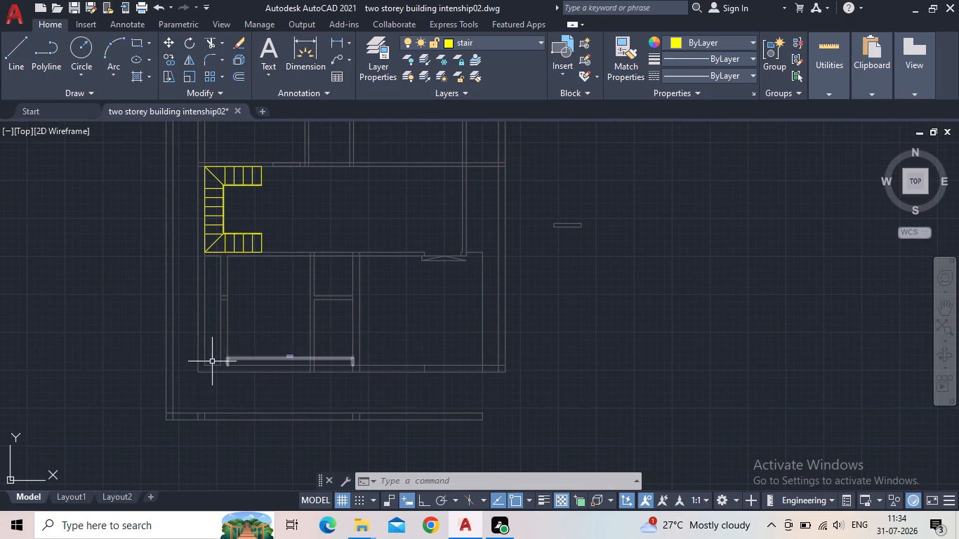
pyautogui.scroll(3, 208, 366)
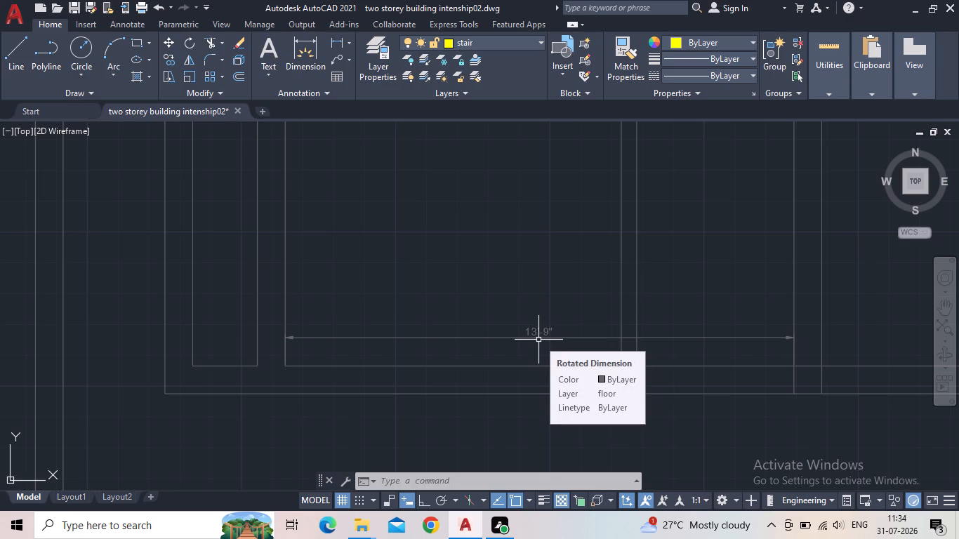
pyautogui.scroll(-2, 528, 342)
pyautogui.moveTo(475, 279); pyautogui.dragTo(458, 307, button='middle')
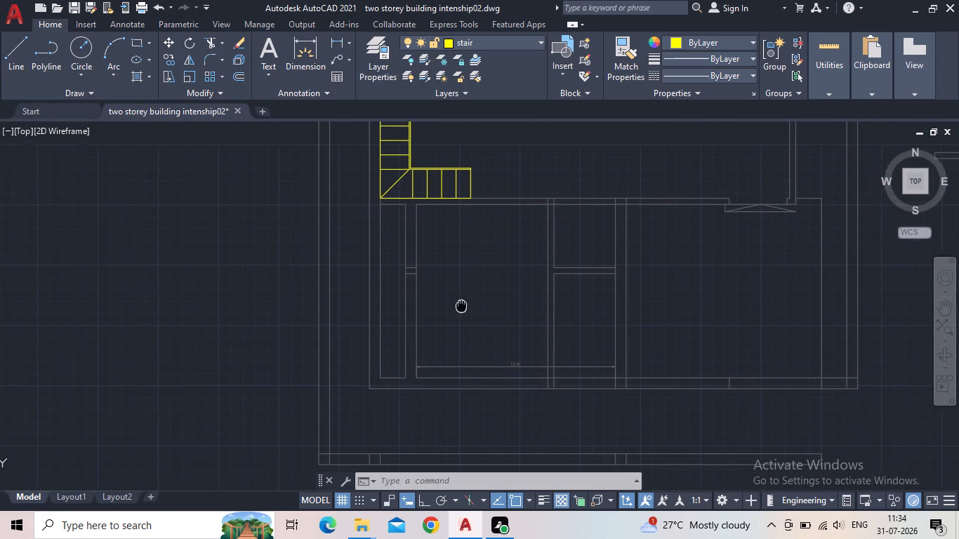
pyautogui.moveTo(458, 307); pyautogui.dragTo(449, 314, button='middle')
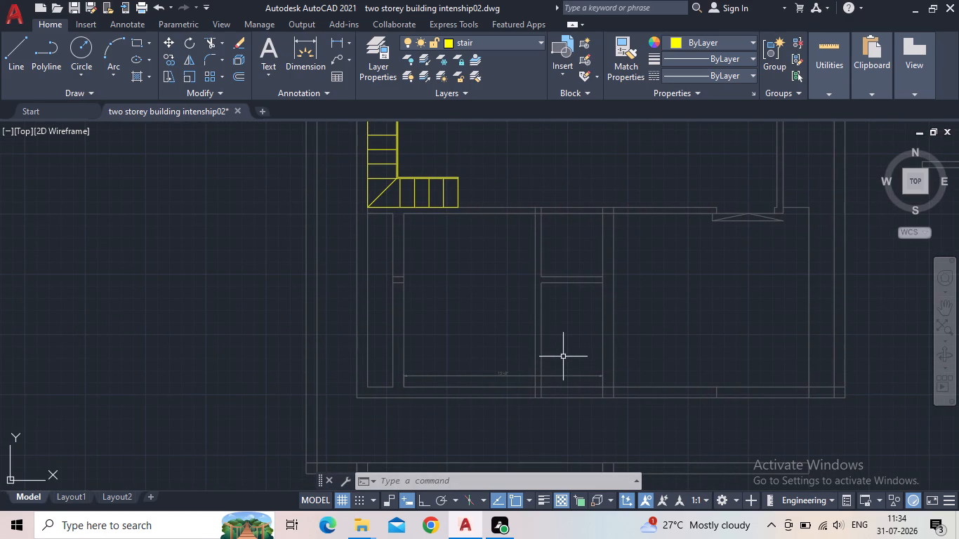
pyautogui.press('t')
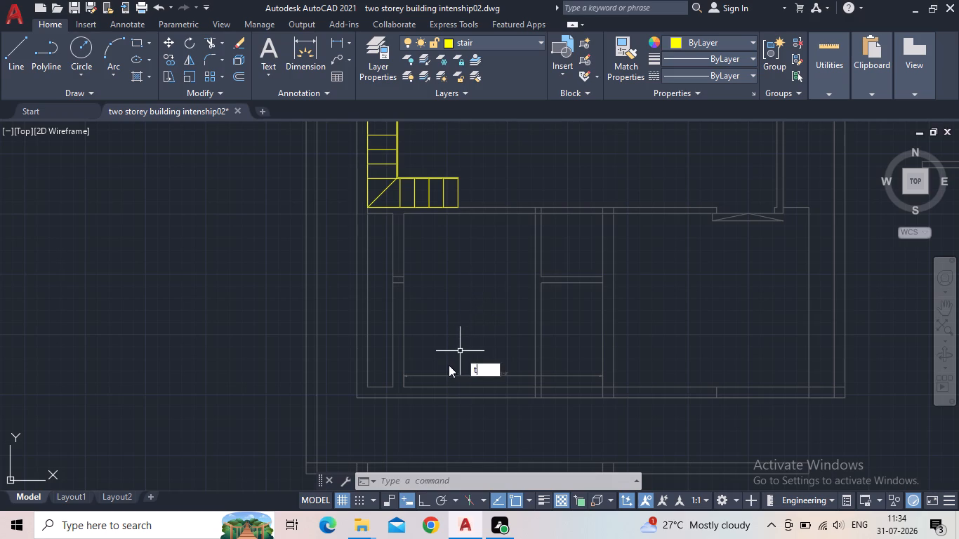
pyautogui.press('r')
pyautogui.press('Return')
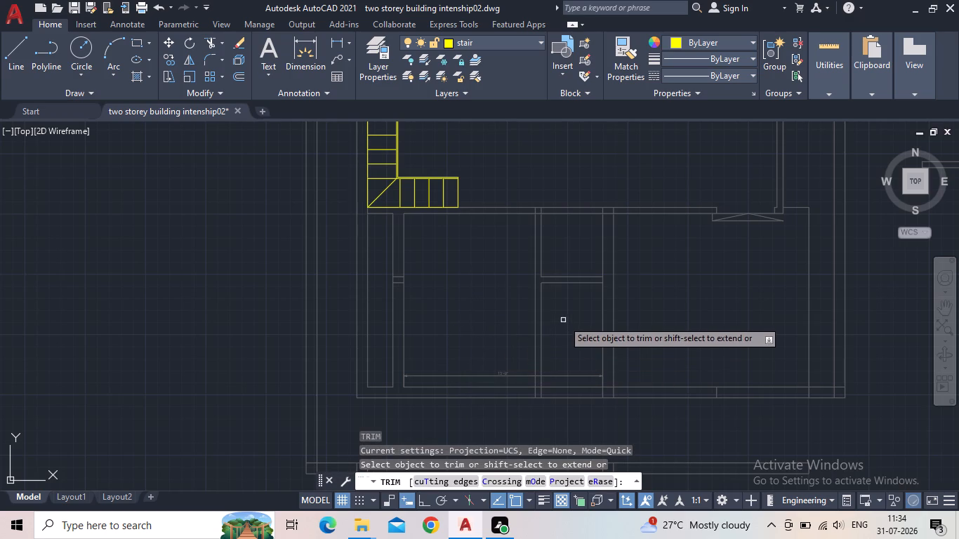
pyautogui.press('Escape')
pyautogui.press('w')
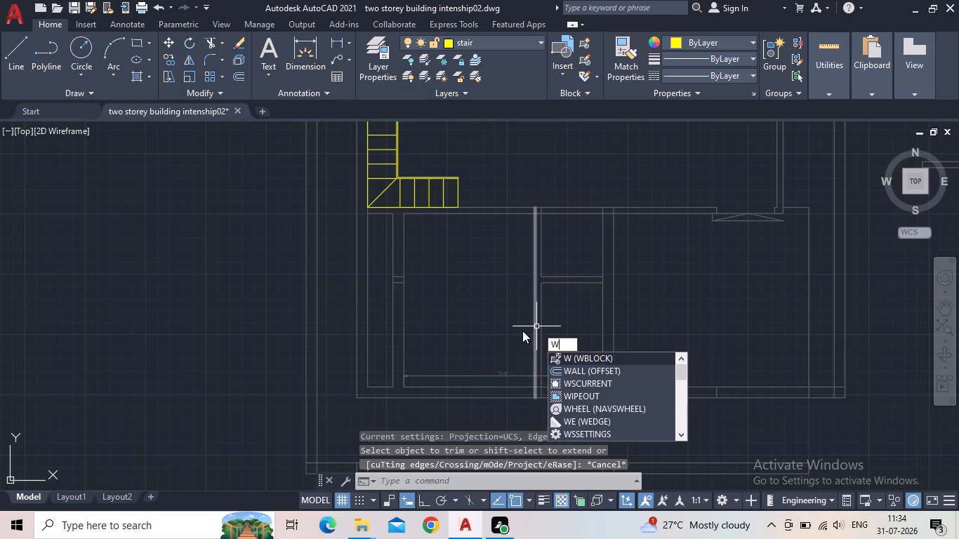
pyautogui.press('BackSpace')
# Extend the southern room partition's east line northward from the short cross wall.
pyautogui.press('e')
pyautogui.press('x')
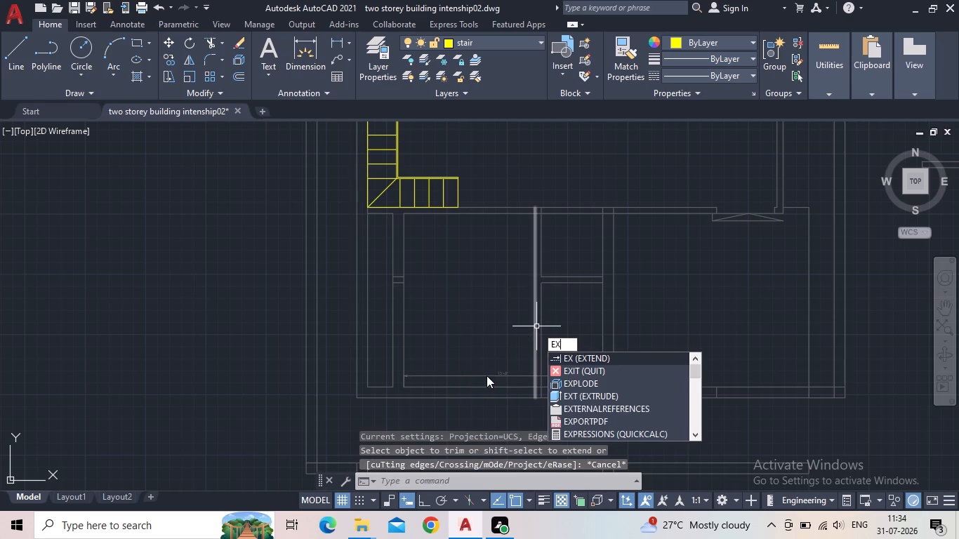
pyautogui.press('Return')
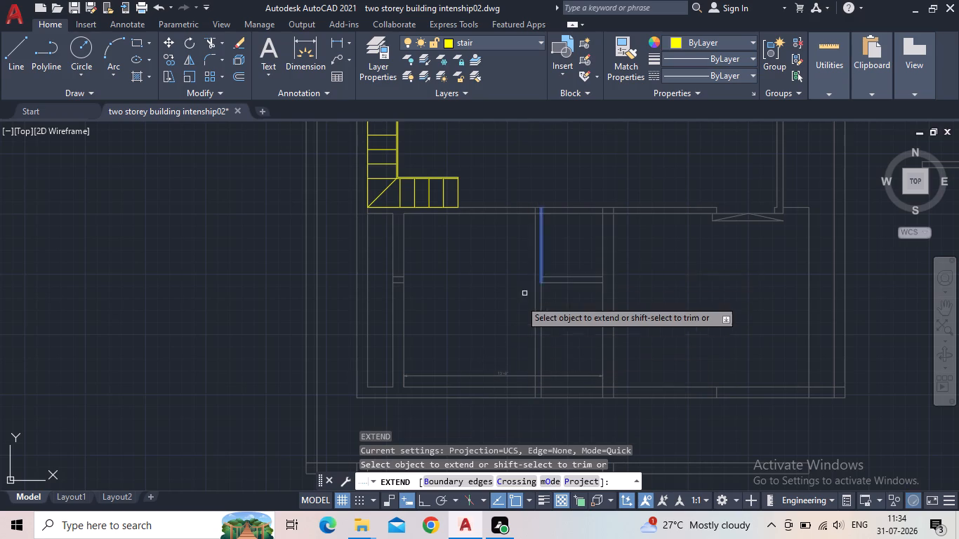
pyautogui.scroll(3, 529, 298)
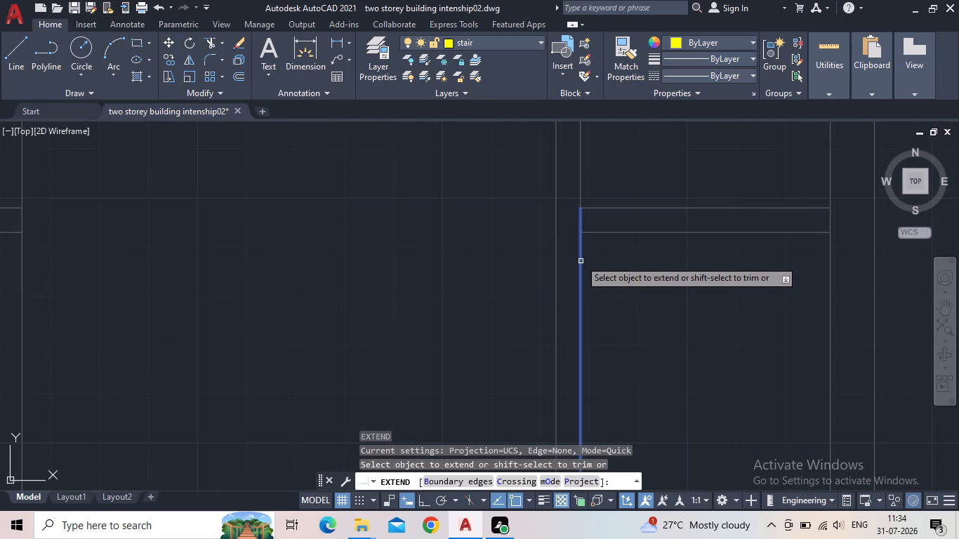
pyautogui.click(581, 247)
pyautogui.scroll(-3, 679, 328)
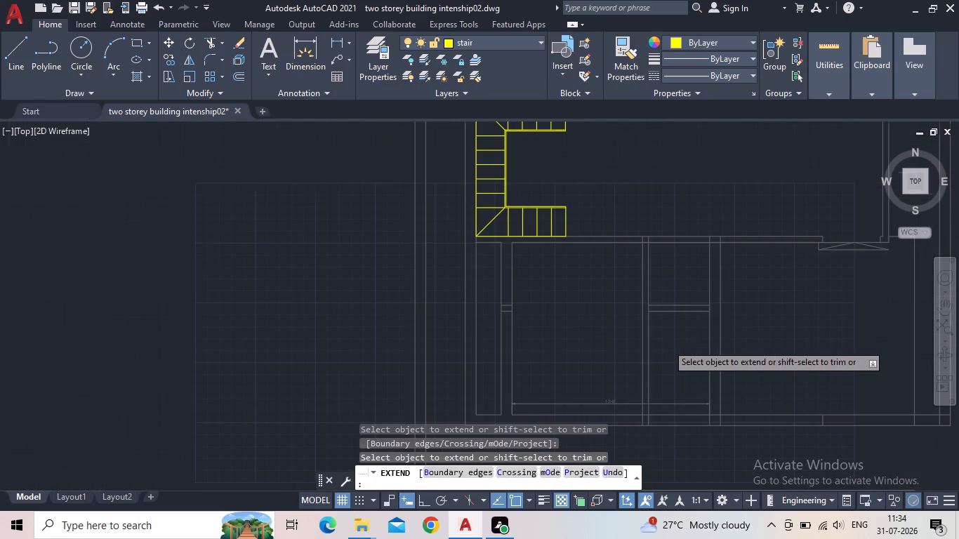
pyautogui.moveTo(667, 344); pyautogui.dragTo(524, 381, button='middle')
pyautogui.press('Escape')
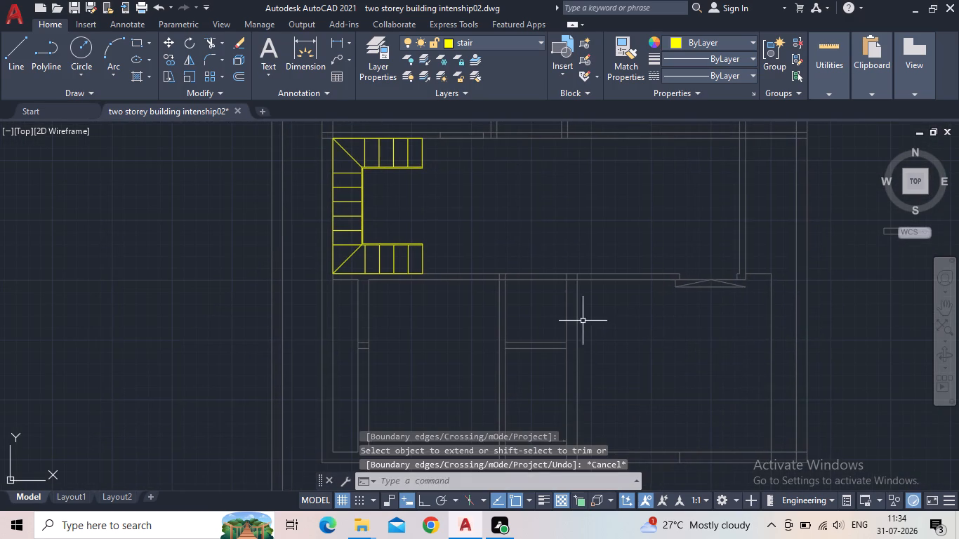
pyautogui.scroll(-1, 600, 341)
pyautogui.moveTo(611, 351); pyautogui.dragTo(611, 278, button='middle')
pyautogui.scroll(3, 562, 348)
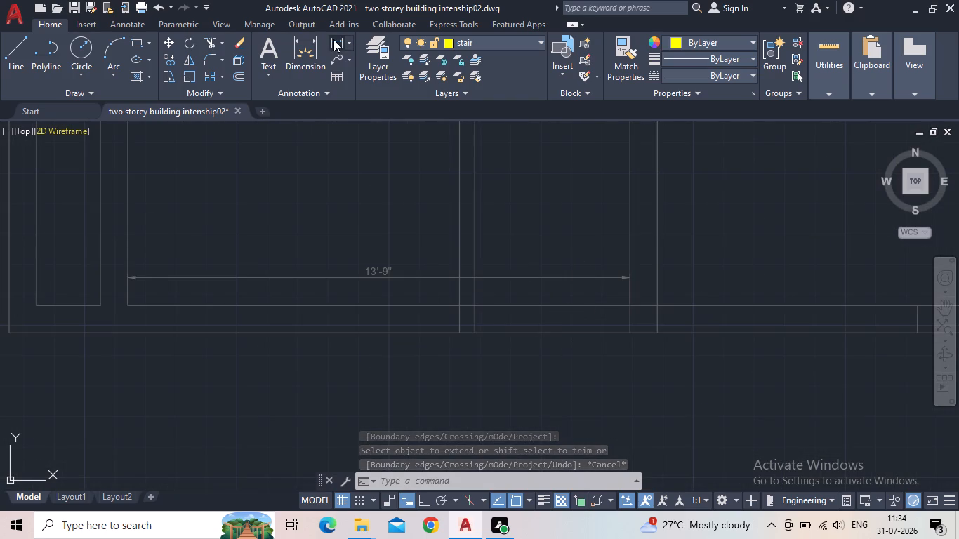
# Check the thickness of the wall just east of the 13'-9" dimension with a temporary linear dimension at the southern wall.
pyautogui.moveTo(333, 39); pyautogui.dragTo(339, 46)
pyautogui.moveTo(657, 308); pyautogui.dragTo(650, 308)
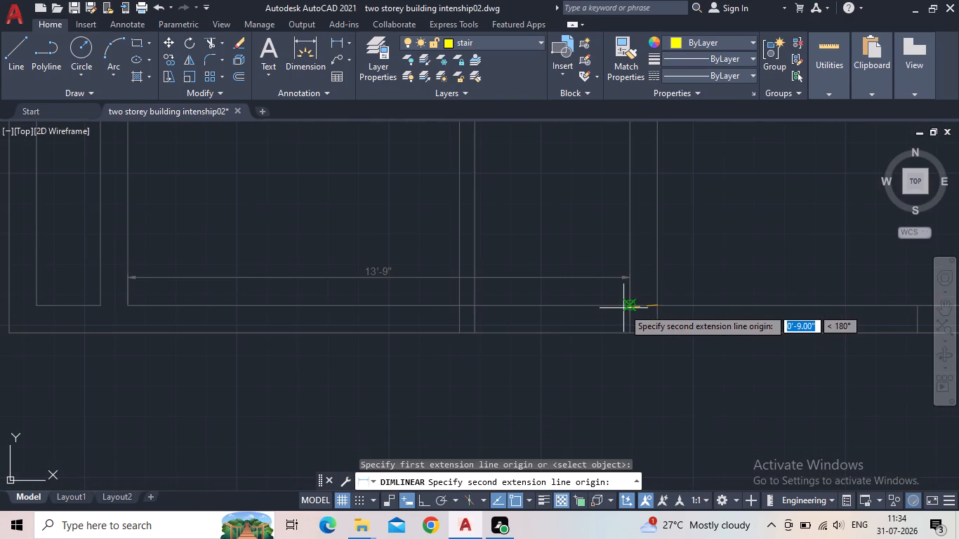
pyautogui.click(628, 308)
pyautogui.press('Escape')
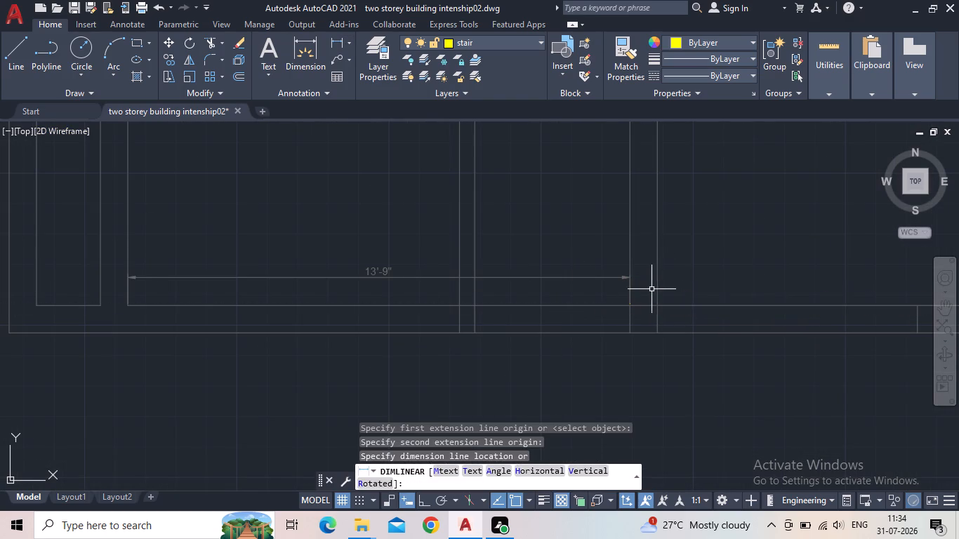
# Make floor the current layer.
pyautogui.scroll(-2, 629, 284)
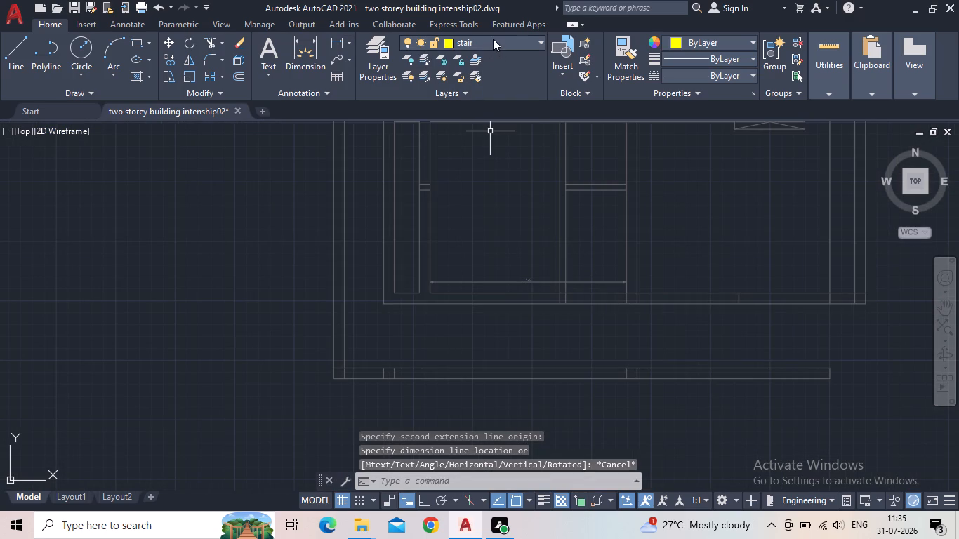
pyautogui.click(493, 39)
pyautogui.click(456, 128)
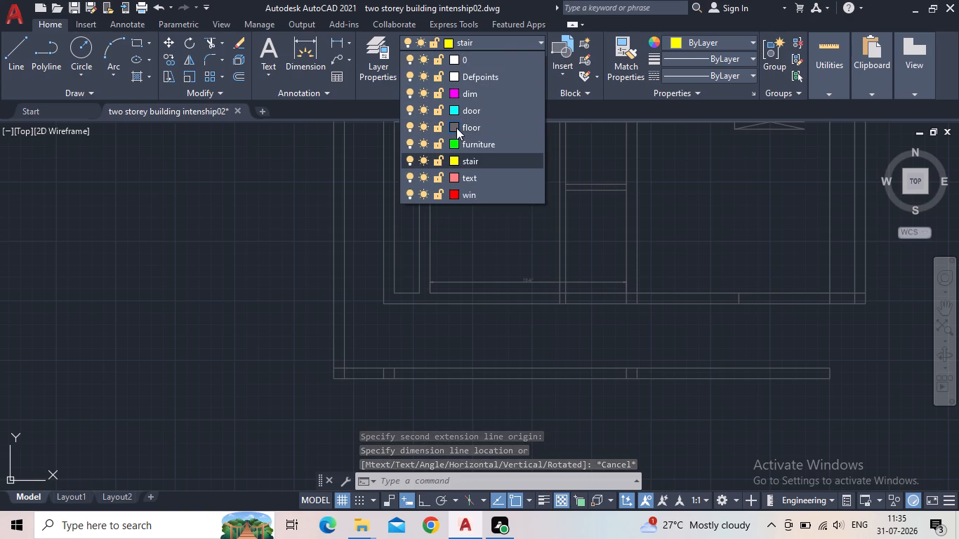
pyautogui.click(660, 375)
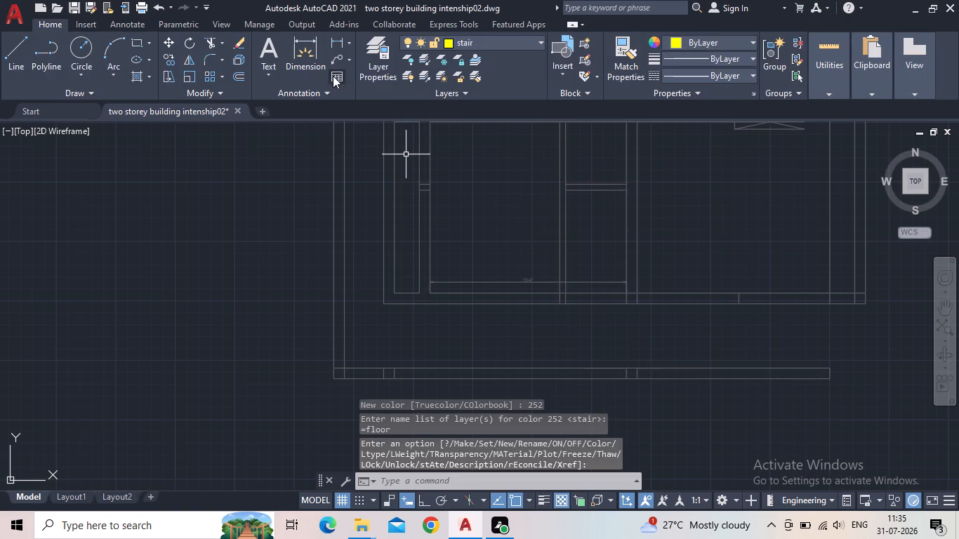
pyautogui.click(373, 56)
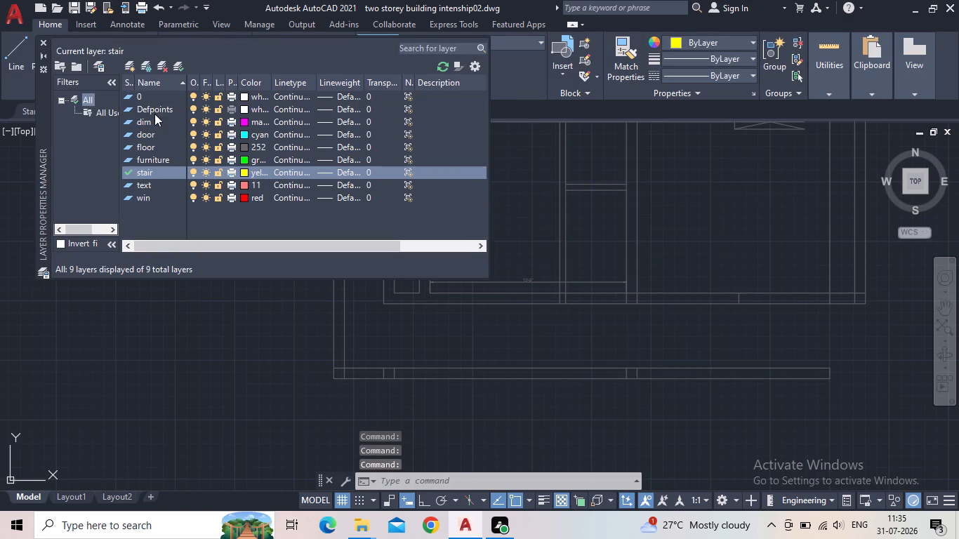
pyautogui.doubleClick(128, 143)
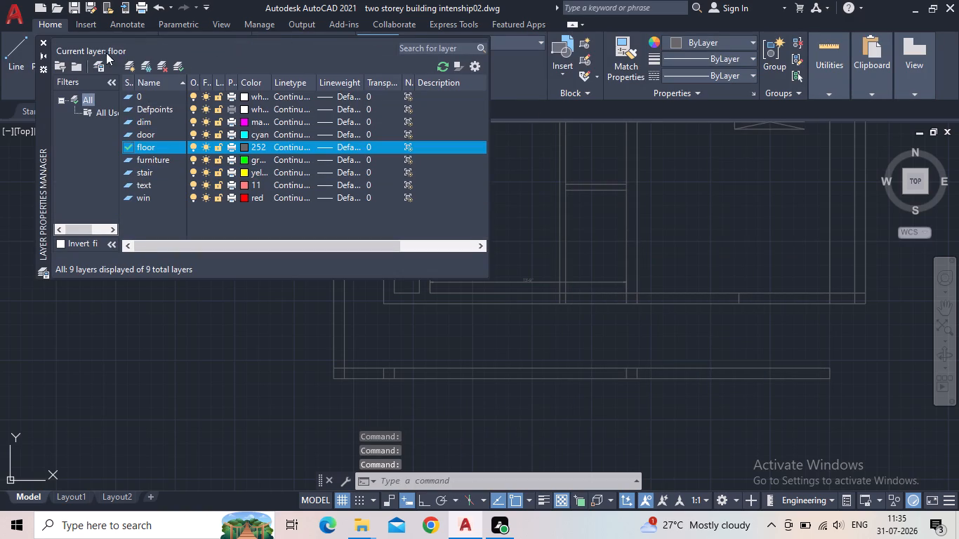
pyautogui.click(45, 44)
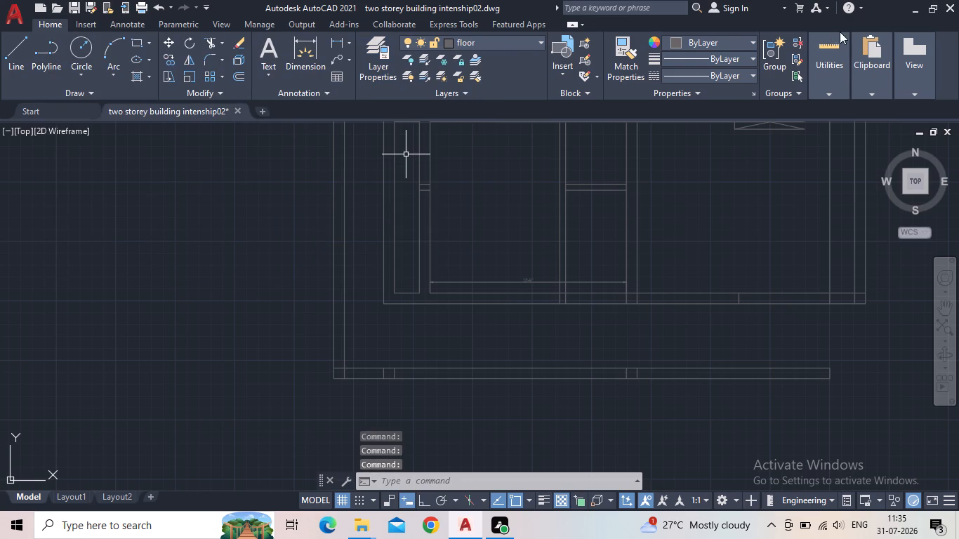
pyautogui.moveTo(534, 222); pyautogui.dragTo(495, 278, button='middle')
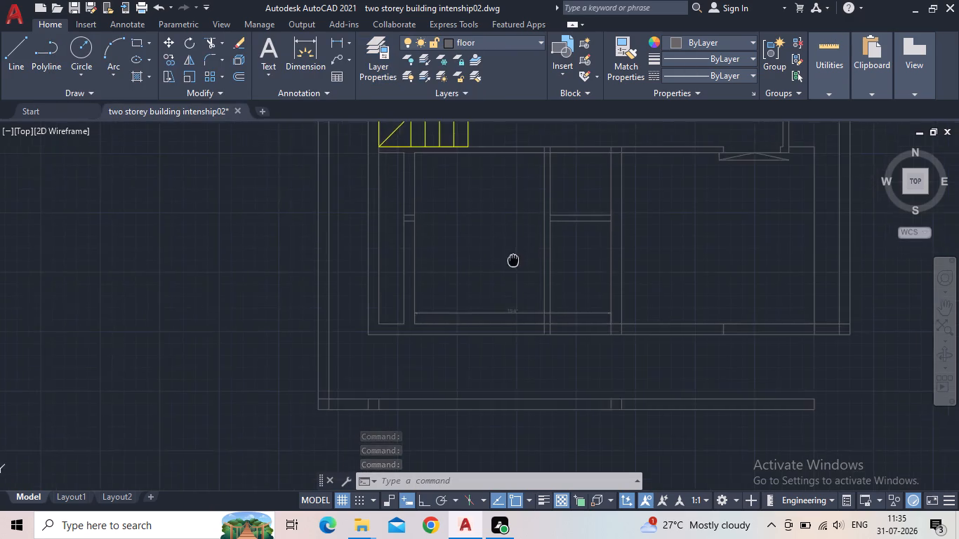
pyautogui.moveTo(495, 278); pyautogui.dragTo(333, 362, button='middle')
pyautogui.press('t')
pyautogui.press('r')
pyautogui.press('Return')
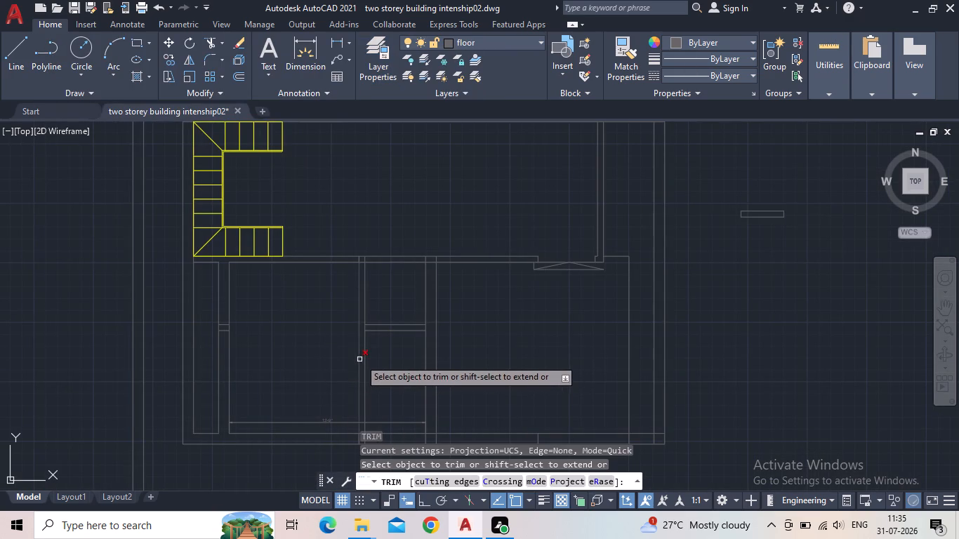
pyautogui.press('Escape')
# Extend both lines of the short cross wall west to the partition's far line and east to the thicker wall's far line.
pyautogui.press('w')
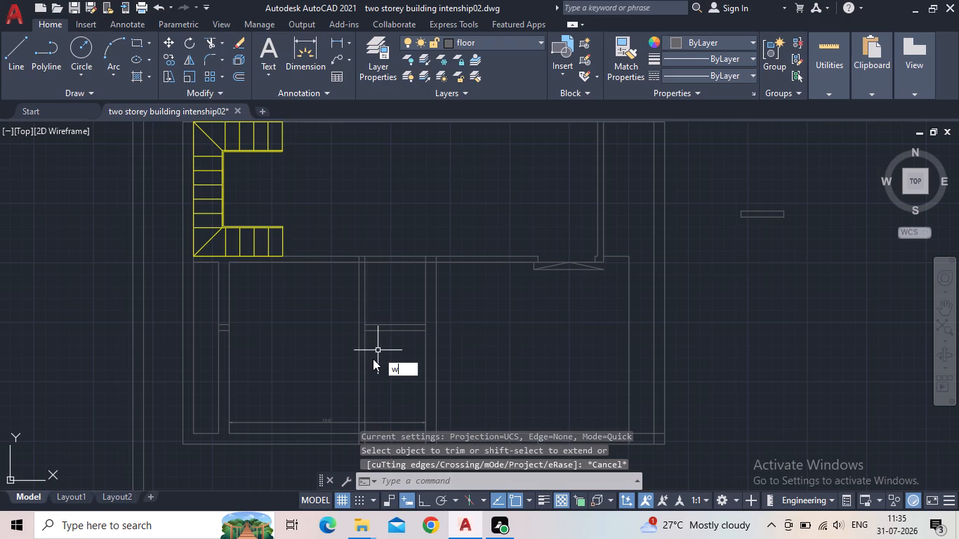
pyautogui.press('BackSpace')
pyautogui.press('e')
pyautogui.press('x')
pyautogui.press('Return')
pyautogui.click(383, 329)
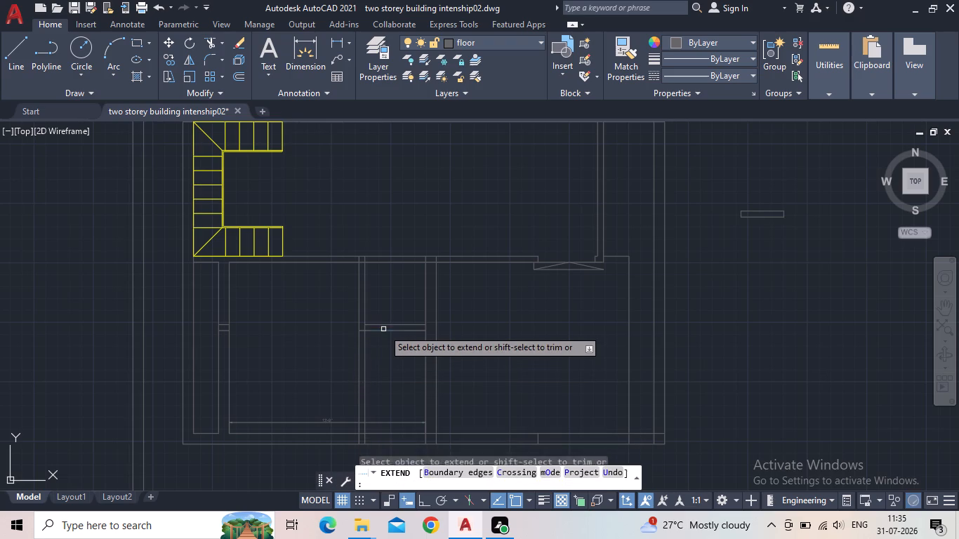
pyautogui.click(383, 326)
pyautogui.click(416, 326)
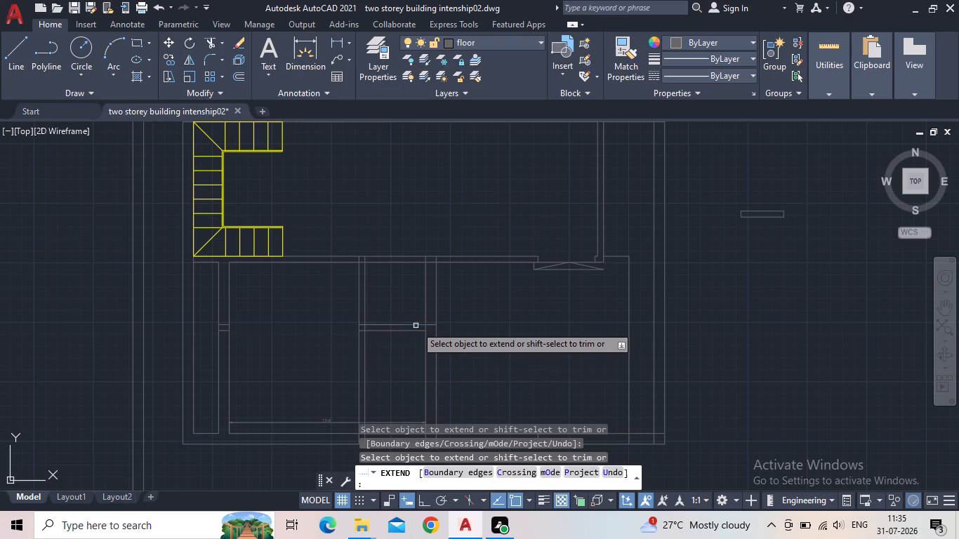
pyautogui.click(417, 334)
pyautogui.click(408, 332)
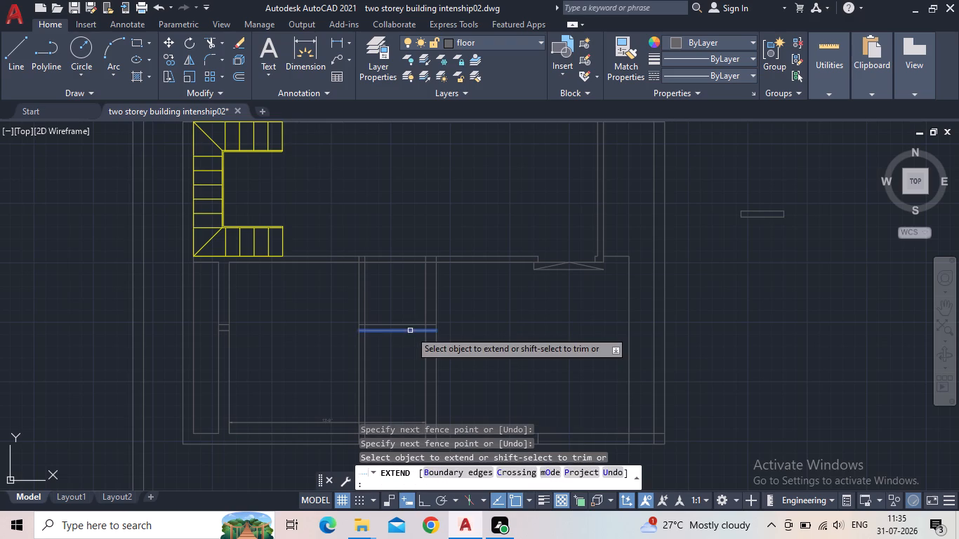
pyautogui.click(410, 331)
pyautogui.press('Escape')
# Trim away both lines of the southern room partition south of the short cross wall.
pyautogui.press('t')
pyautogui.press('r')
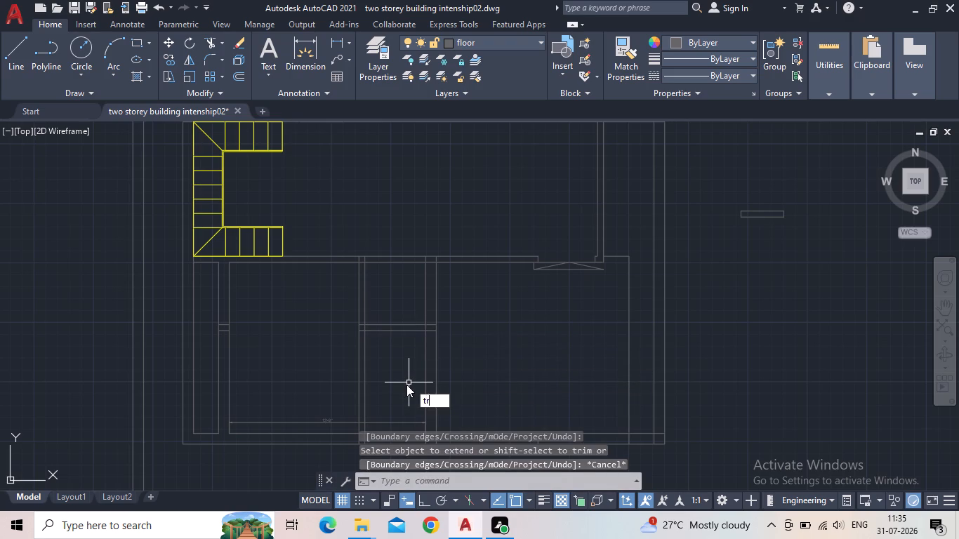
pyautogui.press('Return')
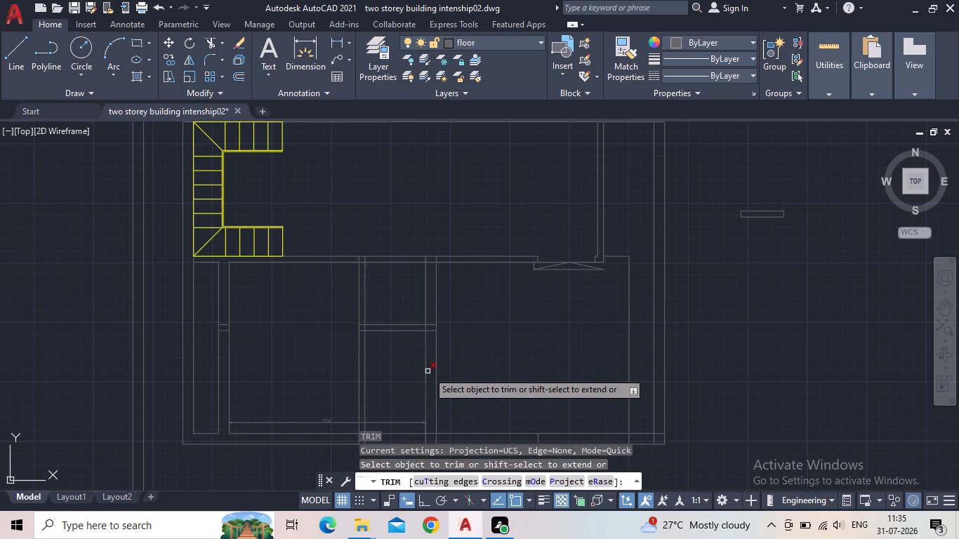
pyautogui.moveTo(385, 380); pyautogui.dragTo(355, 375)
pyautogui.click(298, 364)
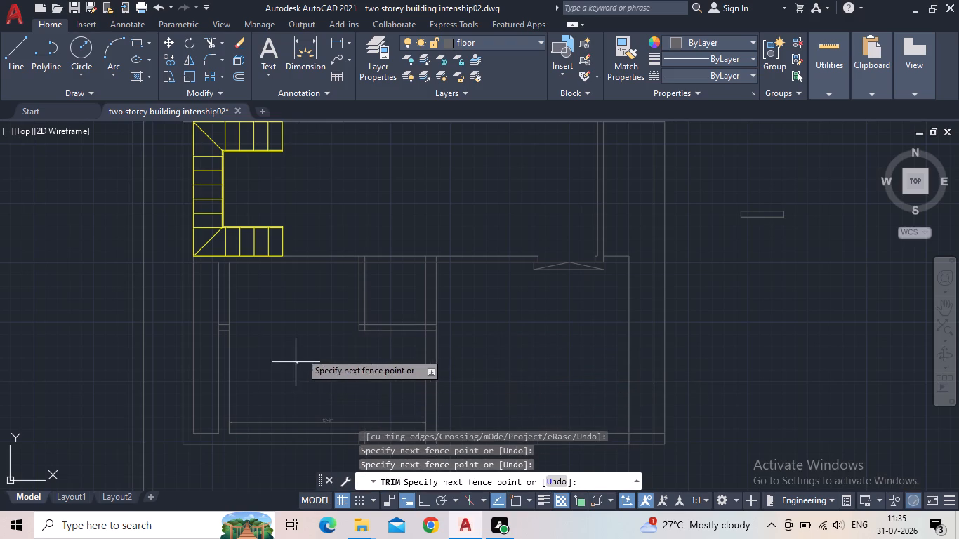
pyautogui.middleClick(333, 333)
pyautogui.click(333, 333)
# Trim the partition's line ends inside the hall's south wall, and the wall line between the two partition lines.
pyautogui.moveTo(336, 322); pyautogui.dragTo(338, 335, button='middle')
pyautogui.scroll(1, 336, 322)
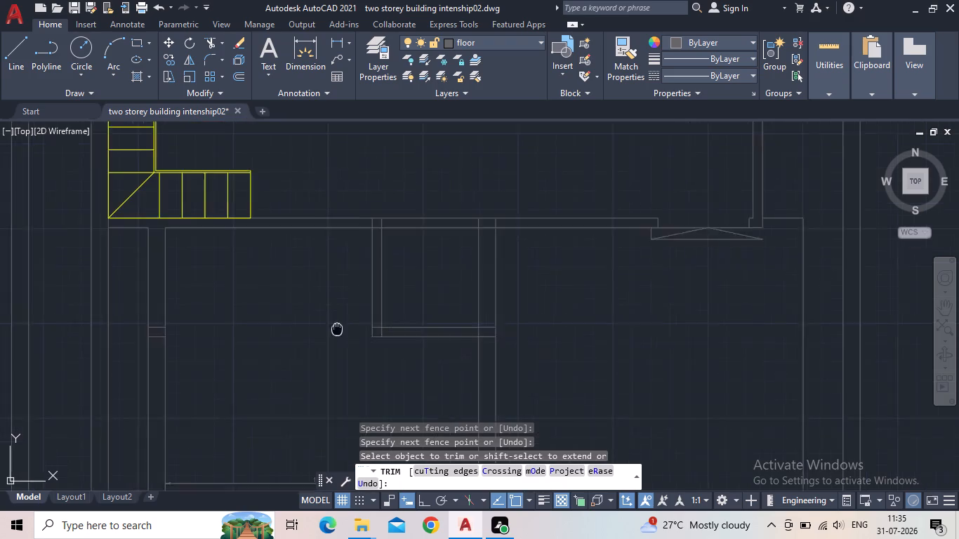
pyautogui.moveTo(338, 335); pyautogui.dragTo(348, 384, button='middle')
pyautogui.scroll(4, 364, 275)
pyautogui.moveTo(569, 328); pyautogui.dragTo(555, 328)
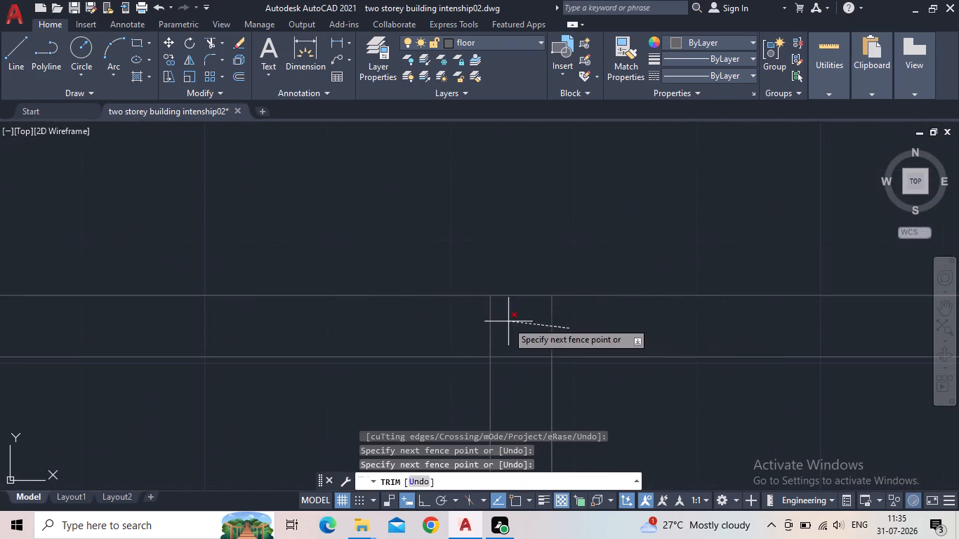
pyautogui.click(457, 327)
pyautogui.moveTo(517, 347); pyautogui.dragTo(516, 360)
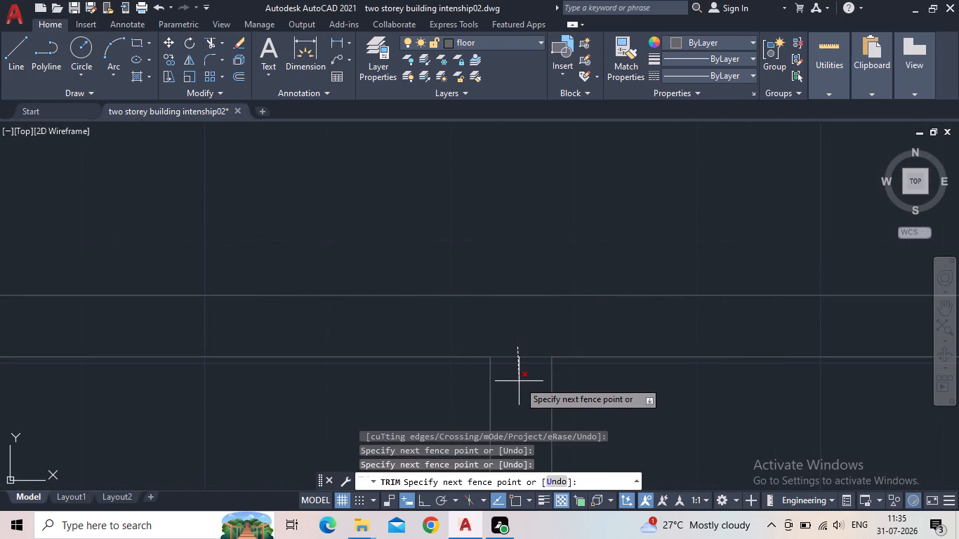
pyautogui.click(520, 332)
# Trim the thicker wall's line ends inside the hall's south wall, and the hall wall's line between its two faces.
pyautogui.scroll(-3, 503, 344)
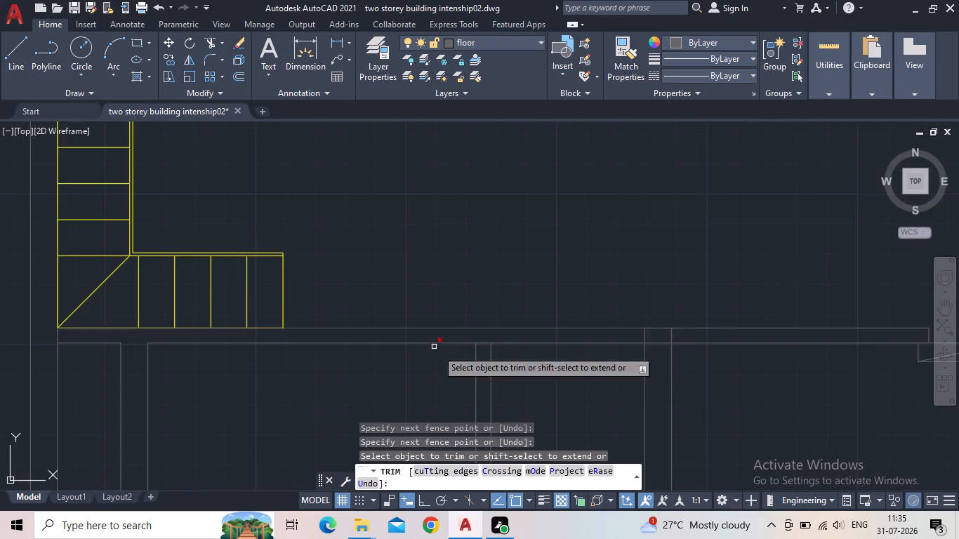
pyautogui.moveTo(531, 385); pyautogui.dragTo(416, 342, button='middle')
pyautogui.scroll(3, 542, 293)
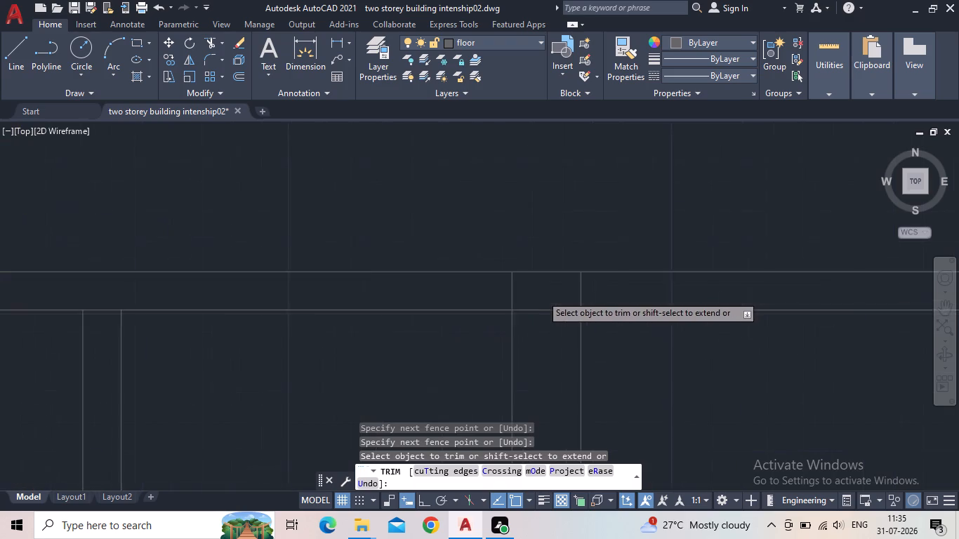
pyautogui.moveTo(637, 284); pyautogui.dragTo(609, 284)
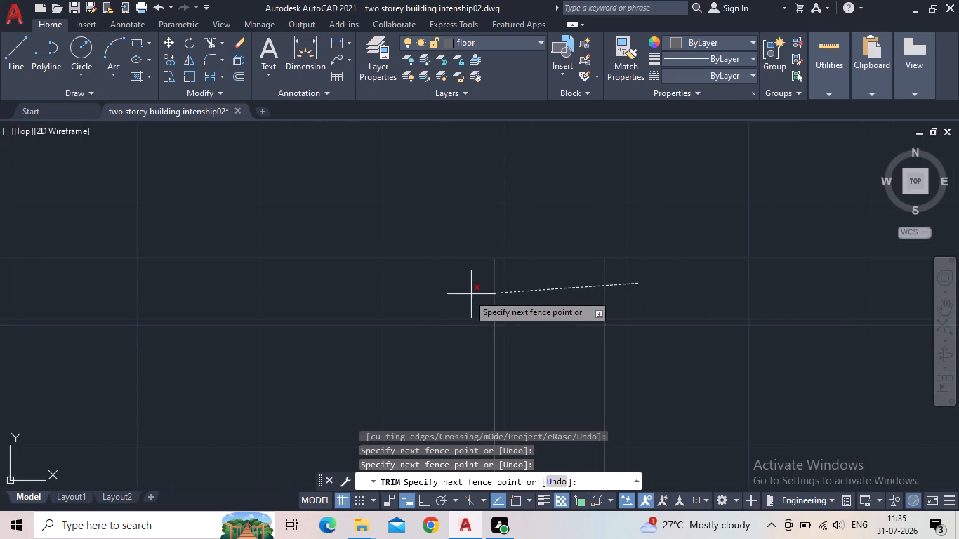
pyautogui.click(454, 294)
pyautogui.scroll(-3, 544, 305)
pyautogui.moveTo(590, 382); pyautogui.dragTo(570, 314, button='middle')
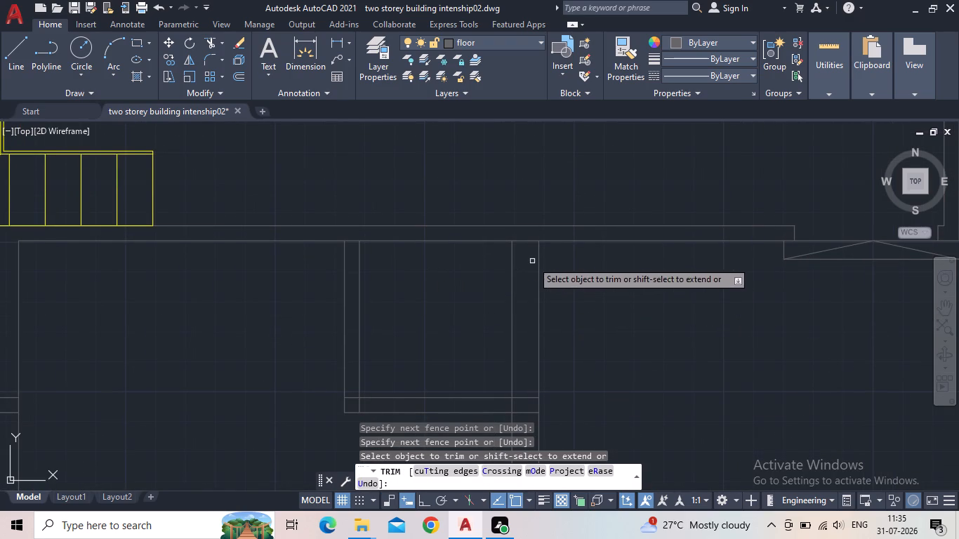
pyautogui.click(524, 245)
pyautogui.click(526, 237)
# Trim the overlapping lines where the short cross wall meets the thicker wall.
pyautogui.scroll(-1, 453, 307)
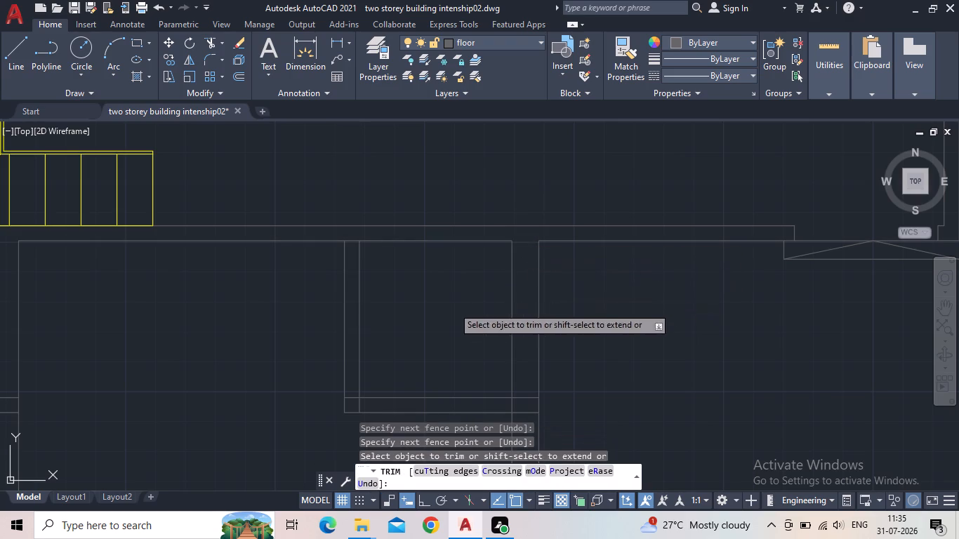
pyautogui.scroll(-1, 453, 307)
pyautogui.moveTo(449, 307); pyautogui.dragTo(461, 287, button='middle')
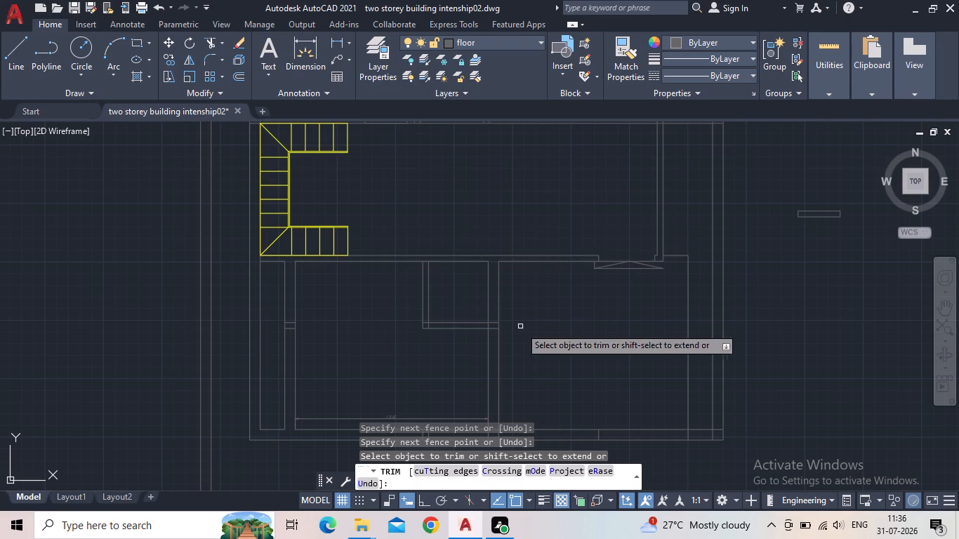
pyautogui.scroll(2, 477, 347)
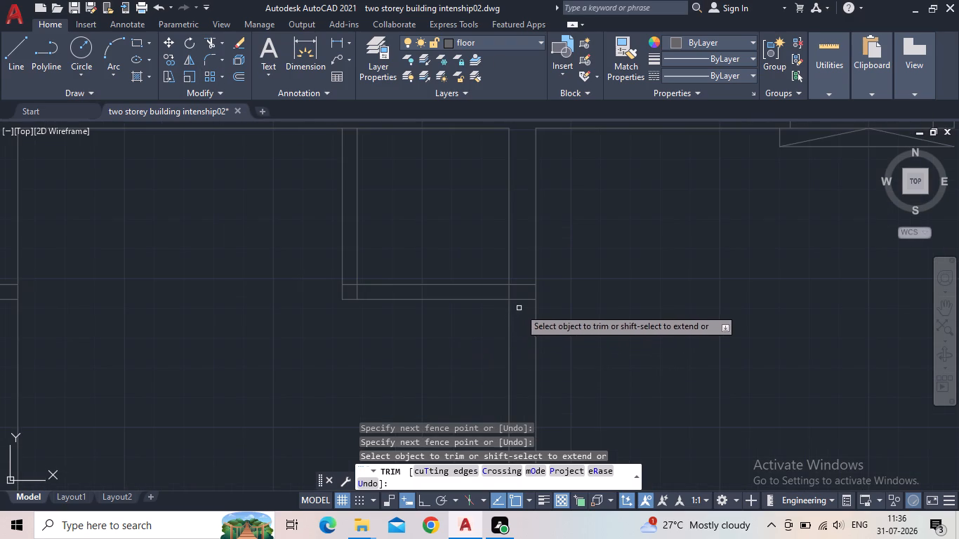
# Trim the overlapping wall lines at the small room's two lower wall junctions.
pyautogui.click(525, 309)
pyautogui.click(522, 277)
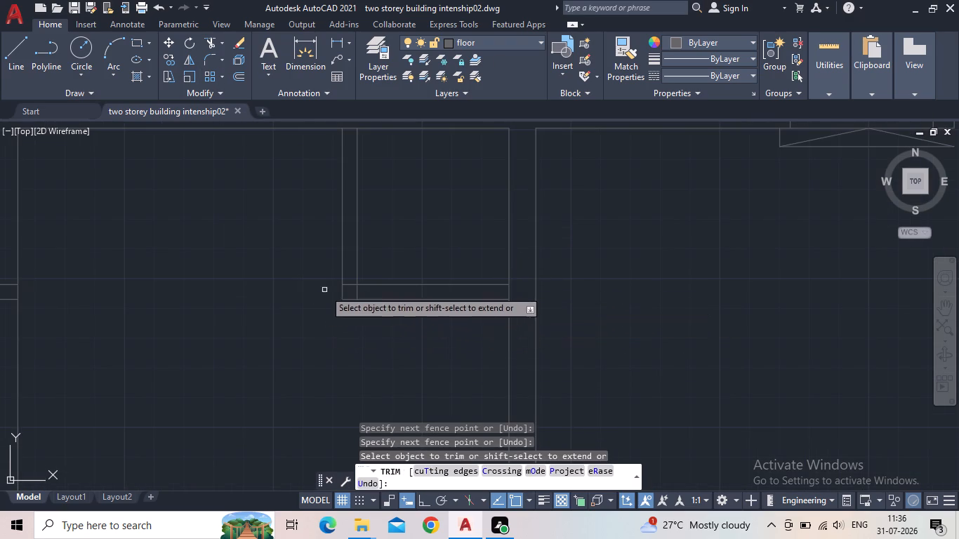
pyautogui.scroll(3, 326, 290)
pyautogui.moveTo(466, 303); pyautogui.dragTo(456, 300)
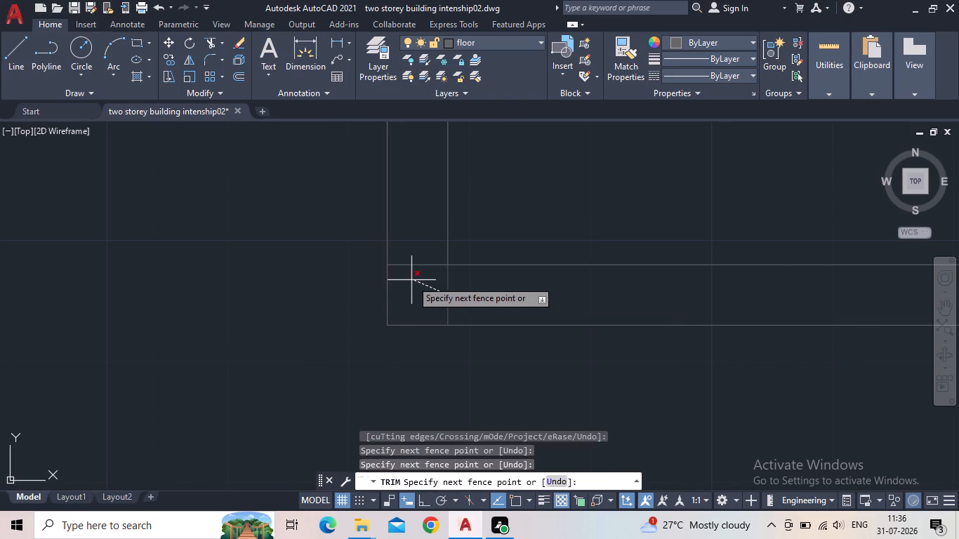
pyautogui.click(411, 280)
pyautogui.click(411, 268)
pyautogui.click(415, 254)
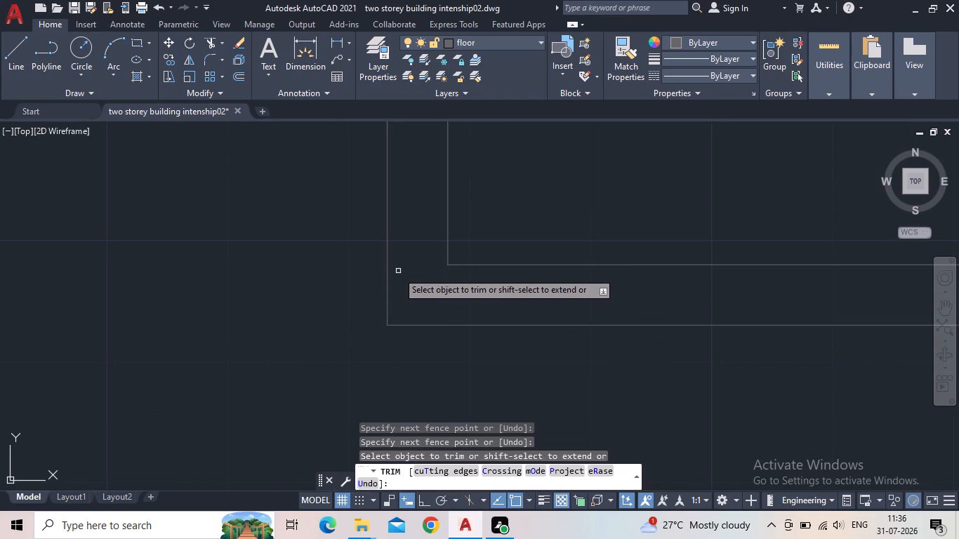
pyautogui.press('Escape')
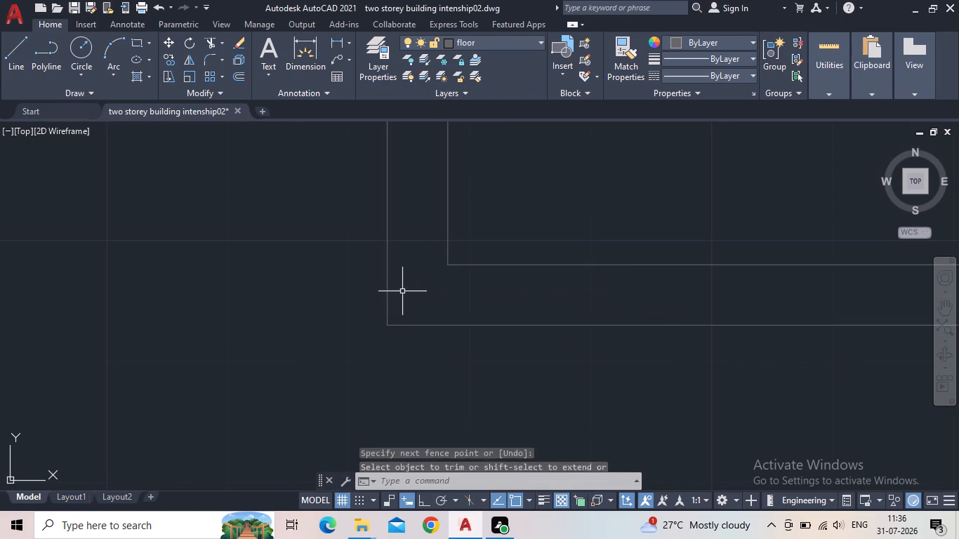
# Extend both vertical lines of the small room's left wall up to the outer wall line.
pyautogui.scroll(-2, 409, 288)
pyautogui.moveTo(472, 260); pyautogui.dragTo(458, 436, button='middle')
pyautogui.scroll(-2, 457, 443)
pyautogui.scroll(-1, 460, 341)
pyautogui.press('e')
pyautogui.press('x')
pyautogui.press('Return')
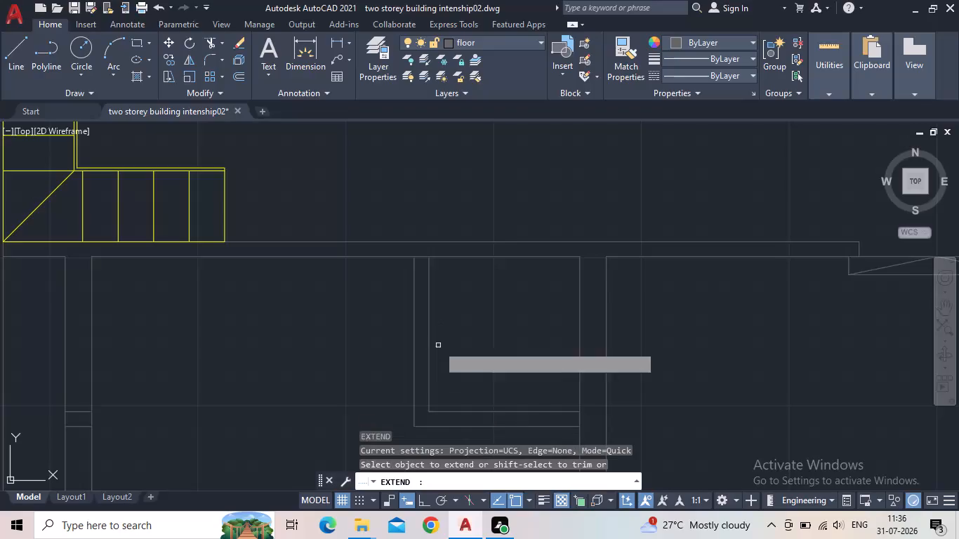
pyautogui.click(430, 274)
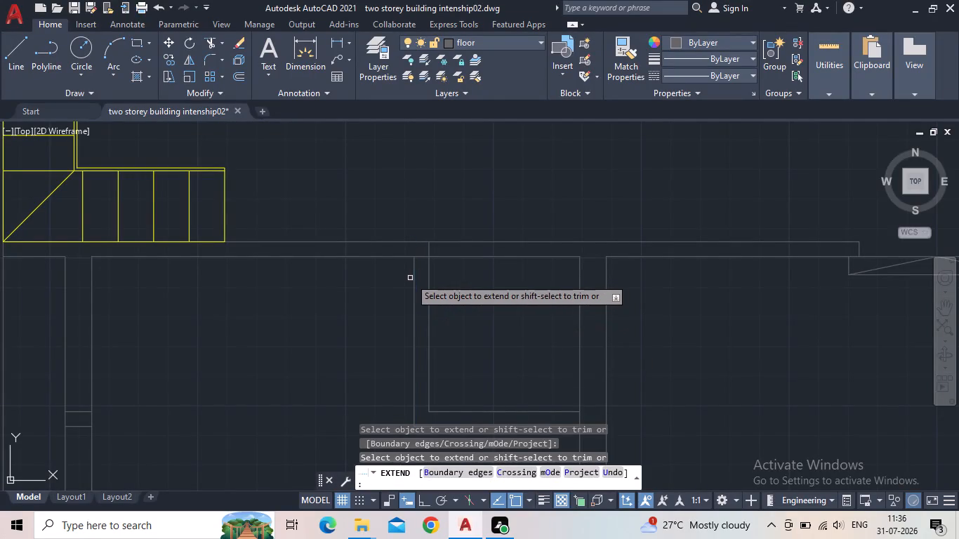
pyautogui.click(415, 278)
pyautogui.press('Escape')
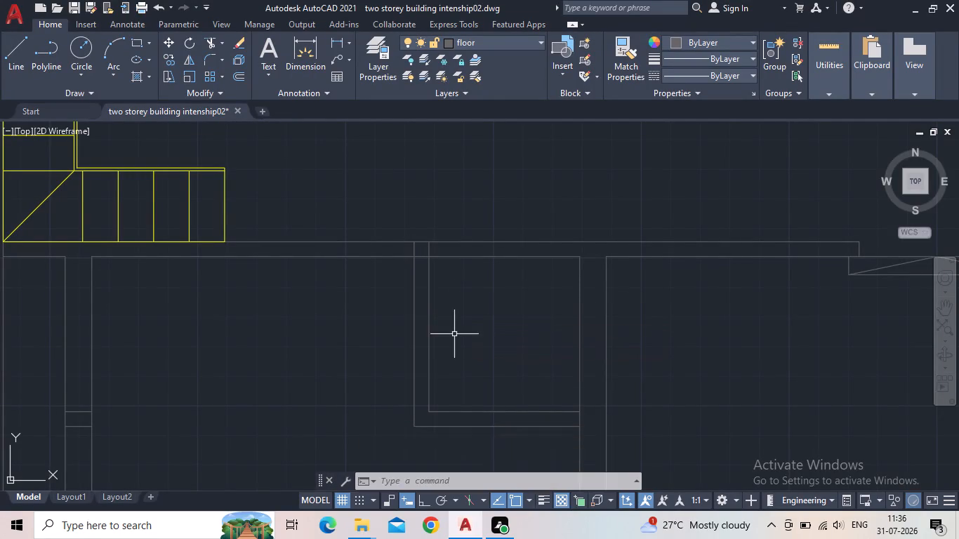
# Trim the inner horizontal wall line between the two extended vertical wall lines.
pyautogui.press('t')
pyautogui.press('r')
pyautogui.press('Return')
pyautogui.scroll(2, 431, 269)
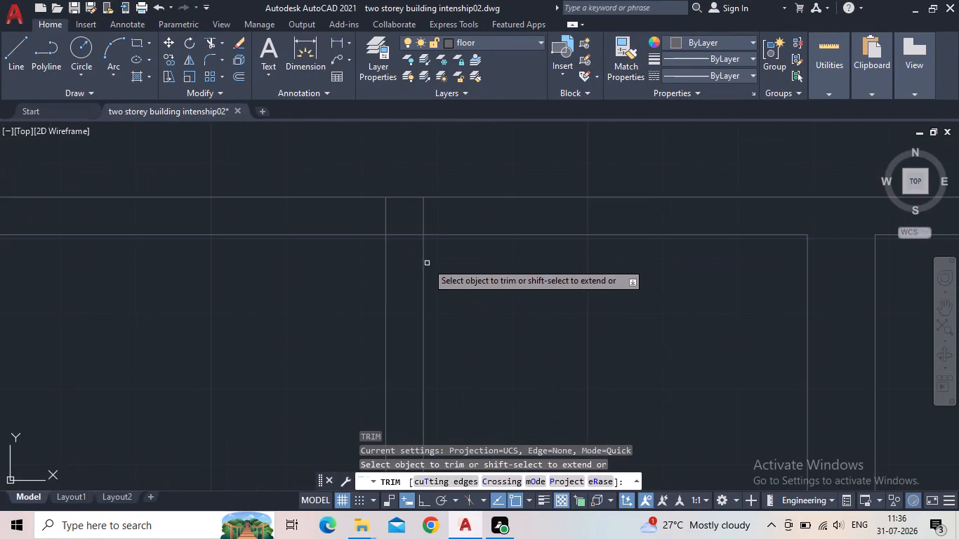
pyautogui.moveTo(406, 251); pyautogui.dragTo(406, 241)
pyautogui.click(406, 229)
pyautogui.scroll(-2, 395, 262)
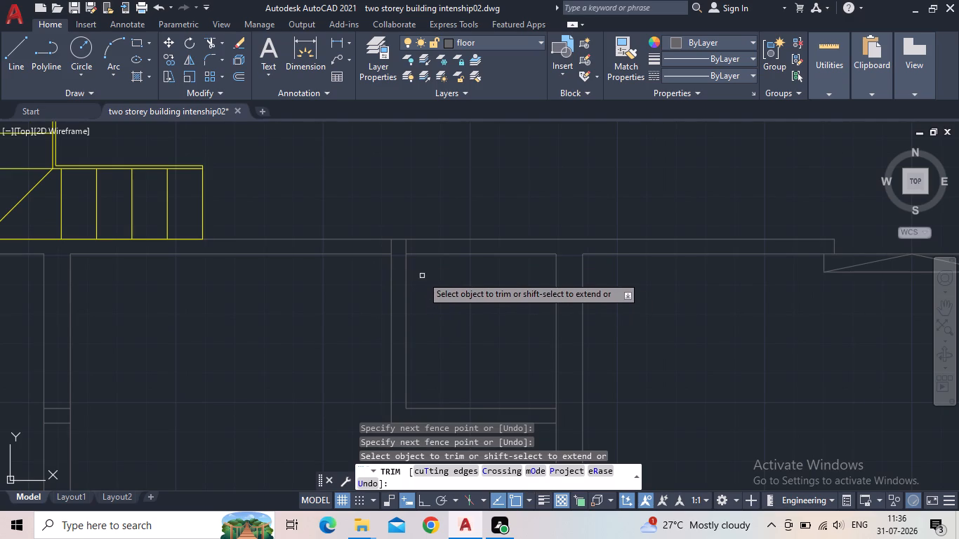
pyautogui.moveTo(365, 280); pyautogui.dragTo(370, 328, button='middle')
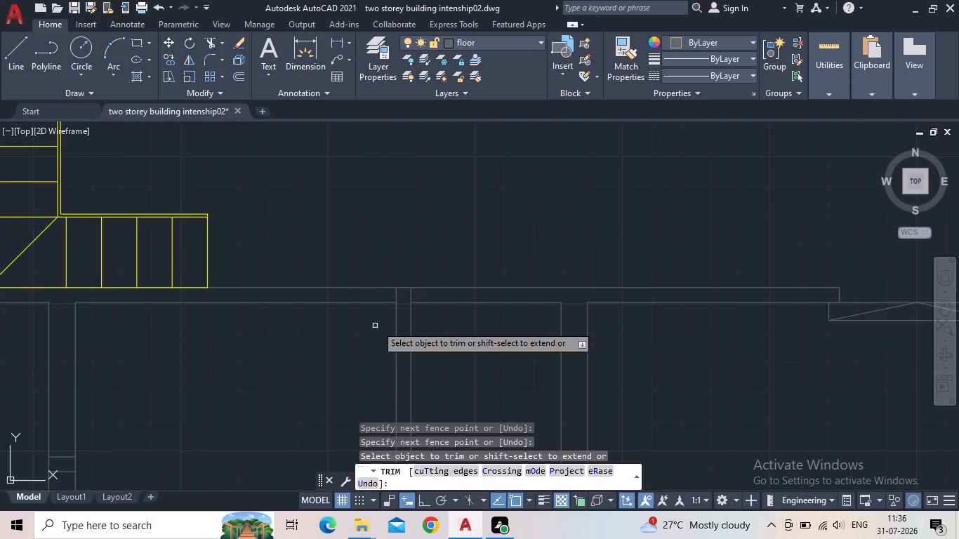
pyautogui.moveTo(379, 319); pyautogui.dragTo(376, 312)
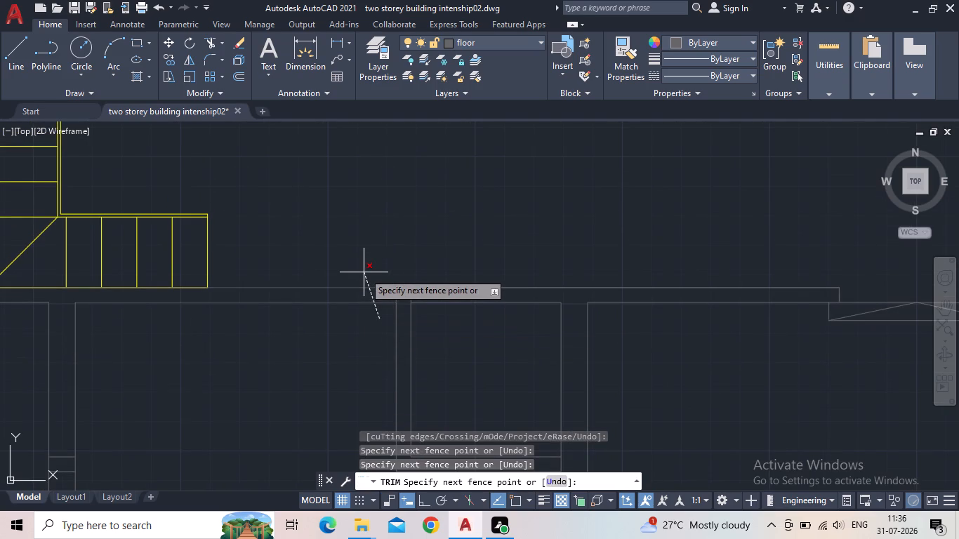
pyautogui.middleClick(307, 345)
pyautogui.click(307, 345)
pyautogui.press('Escape')
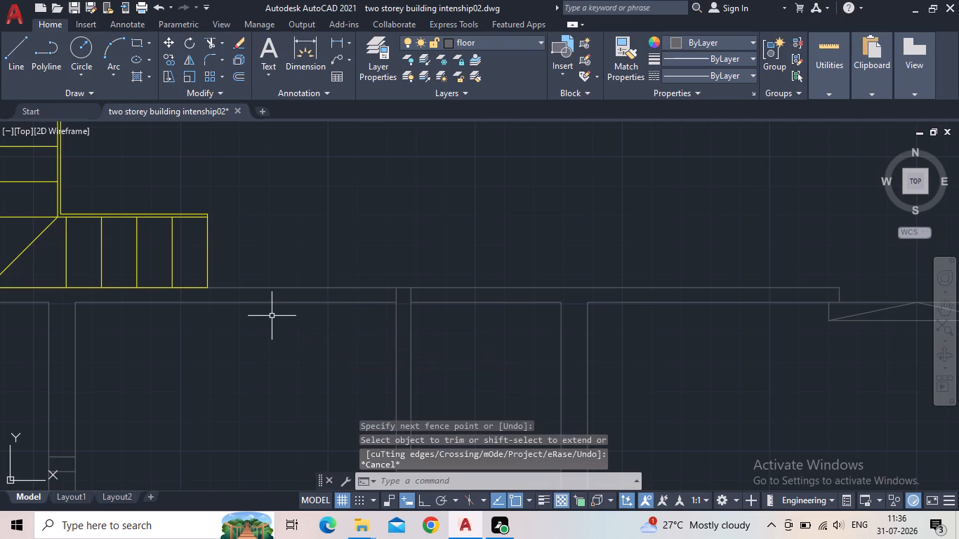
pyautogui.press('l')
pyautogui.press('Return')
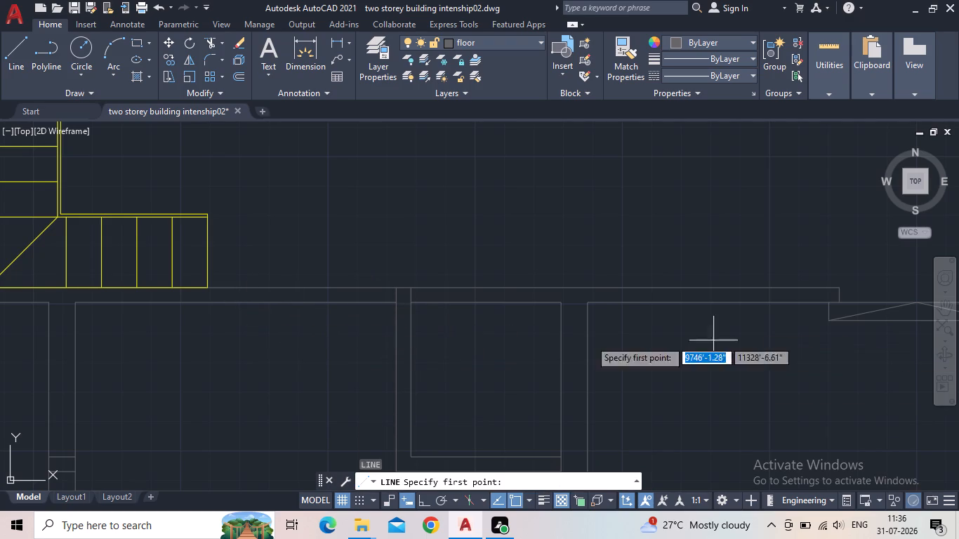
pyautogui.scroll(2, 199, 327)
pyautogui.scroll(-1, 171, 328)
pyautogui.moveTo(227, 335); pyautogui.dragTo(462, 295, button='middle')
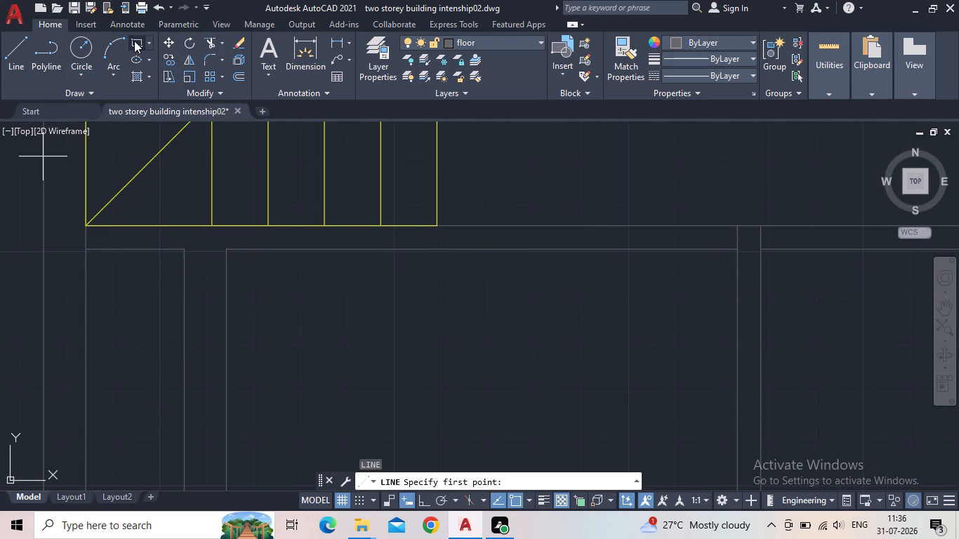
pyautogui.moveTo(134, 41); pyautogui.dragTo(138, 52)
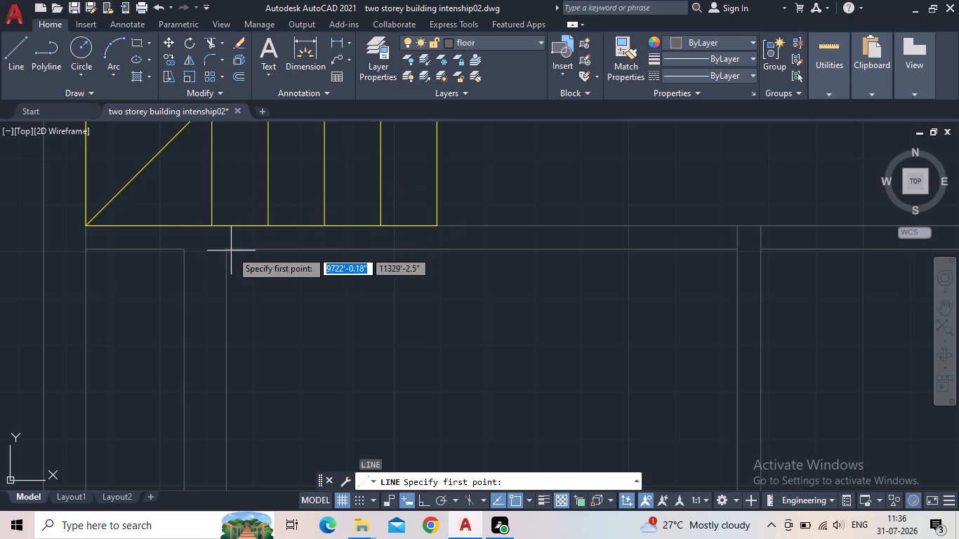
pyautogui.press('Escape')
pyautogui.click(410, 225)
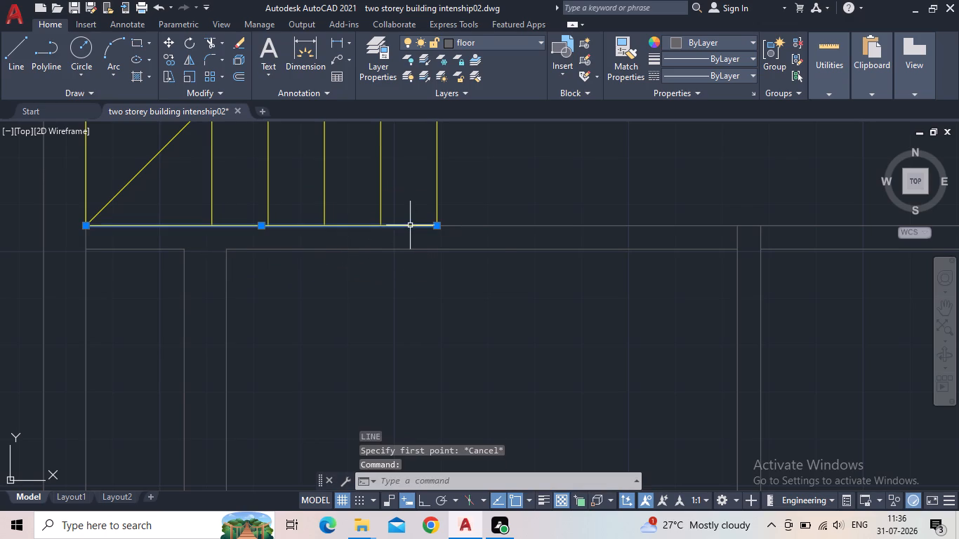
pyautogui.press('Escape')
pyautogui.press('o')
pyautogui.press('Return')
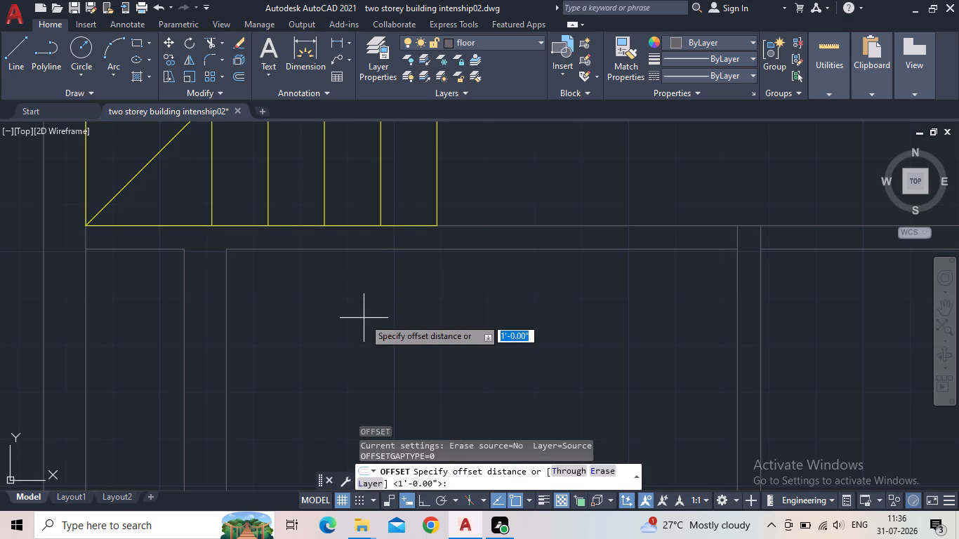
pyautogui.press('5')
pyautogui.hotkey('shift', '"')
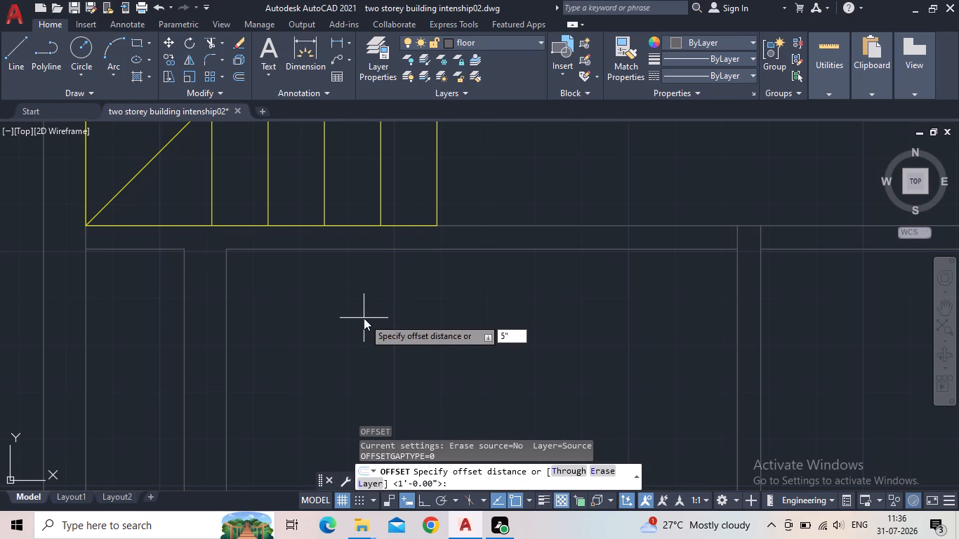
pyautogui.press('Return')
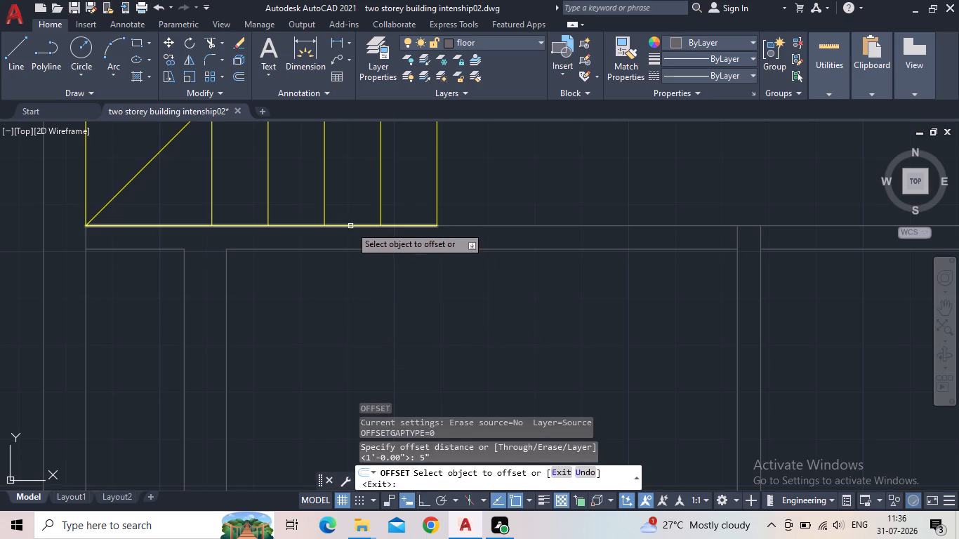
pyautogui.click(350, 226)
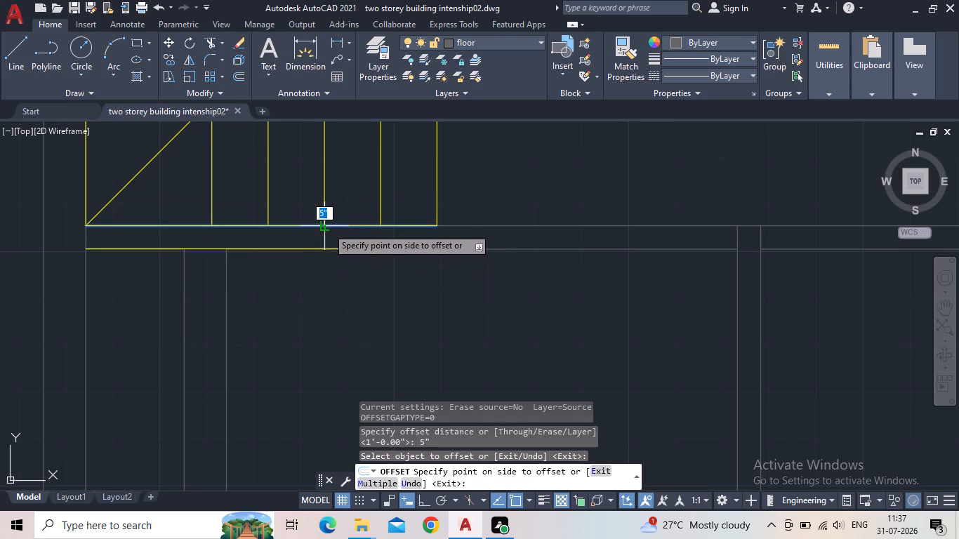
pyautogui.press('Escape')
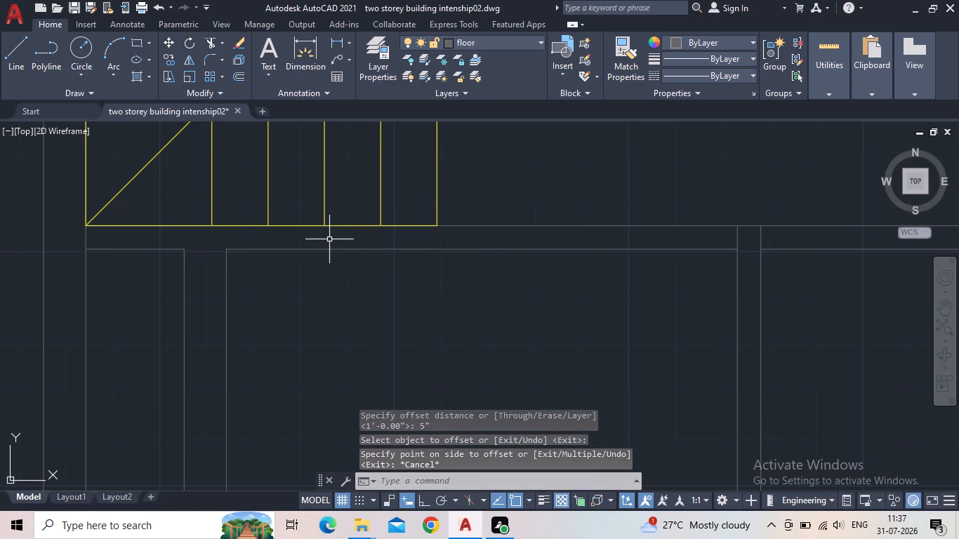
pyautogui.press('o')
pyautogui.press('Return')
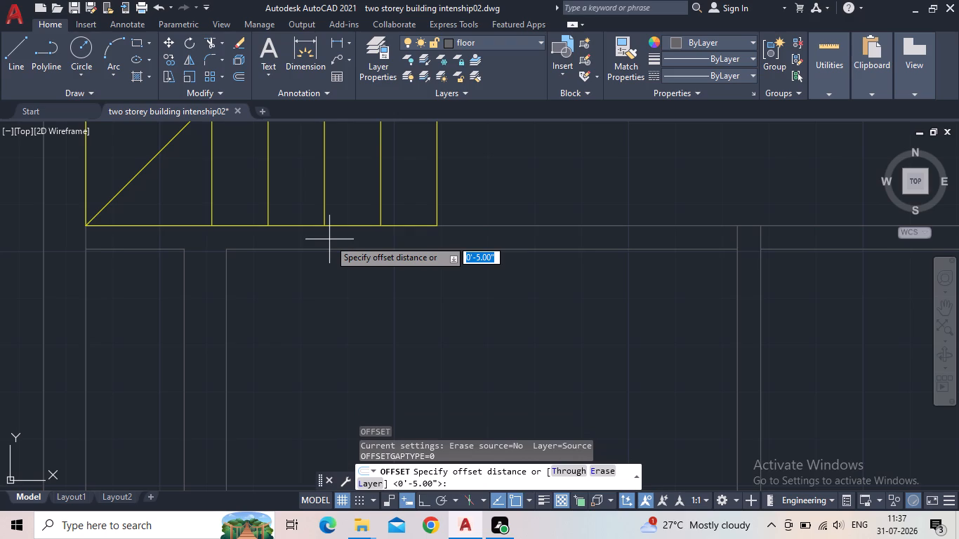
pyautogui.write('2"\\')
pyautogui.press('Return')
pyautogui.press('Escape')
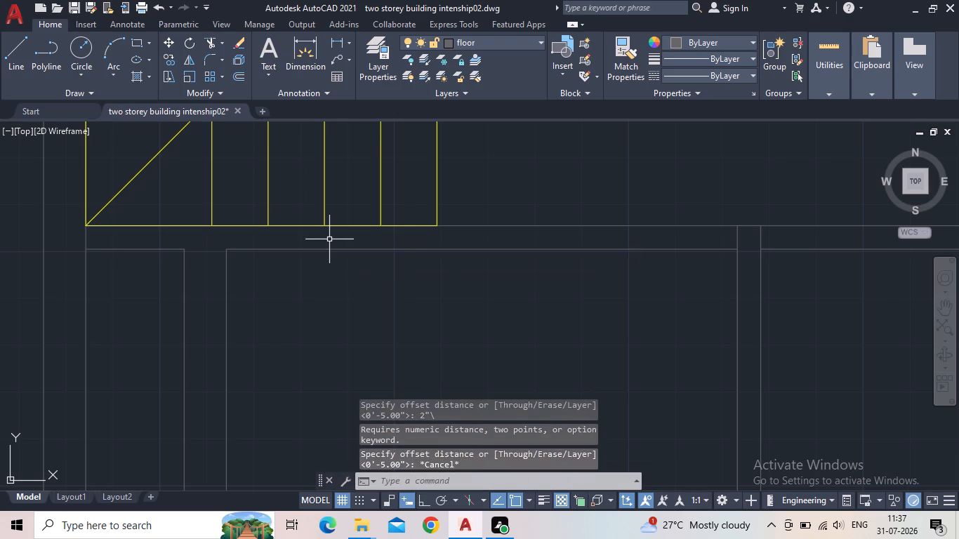
# Offset the bottom edge line of the yellow staircase 2" downward into the wall.
pyautogui.press('o')
pyautogui.press('Return')
pyautogui.write('2"')
pyautogui.press('Return')
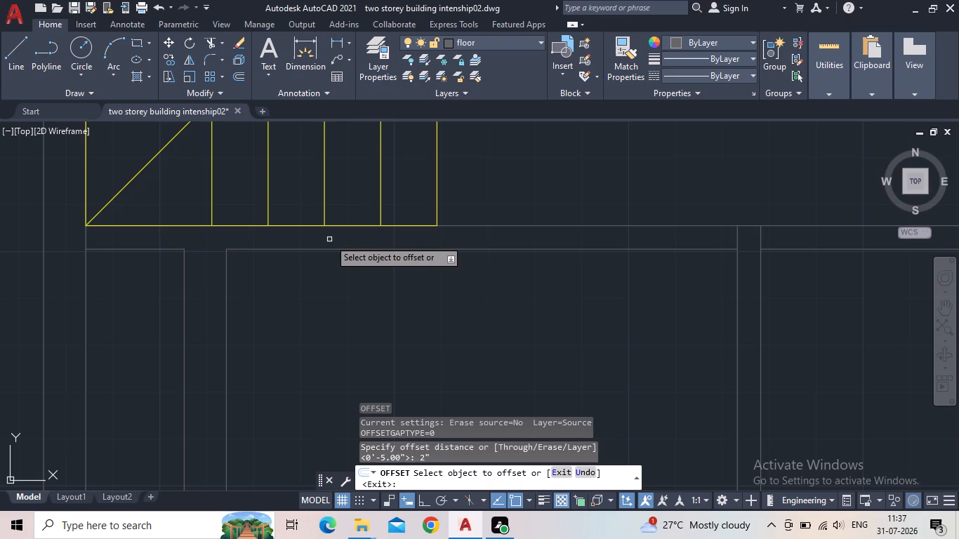
pyautogui.click(357, 225)
pyautogui.click(364, 243)
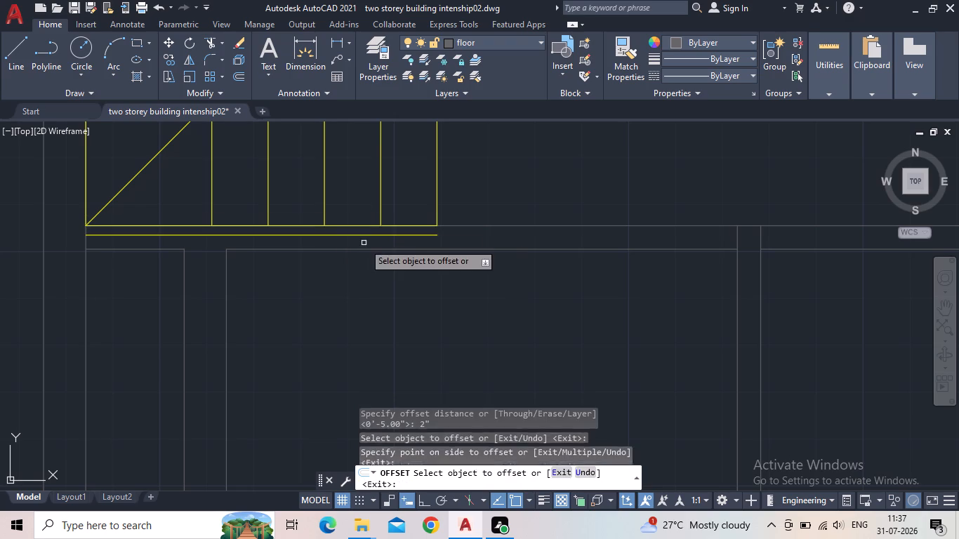
pyautogui.press('Escape')
# Draw a flat, zero-height rectangle about 3'-9" long on the offset line, from above the inner wall corner to the line's right end.
pyautogui.press('r')
pyautogui.press('e')
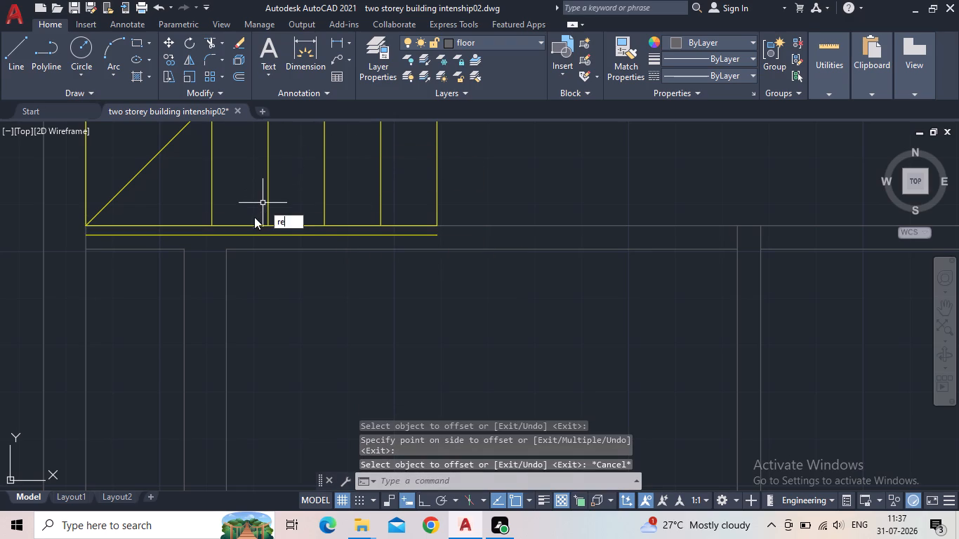
pyautogui.press('c')
pyautogui.press('Return')
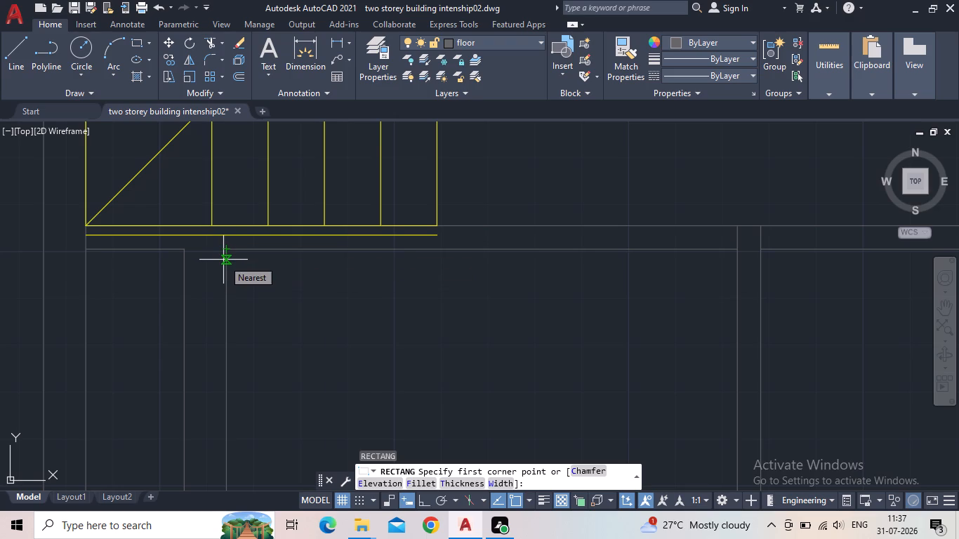
pyautogui.scroll(2, 223, 260)
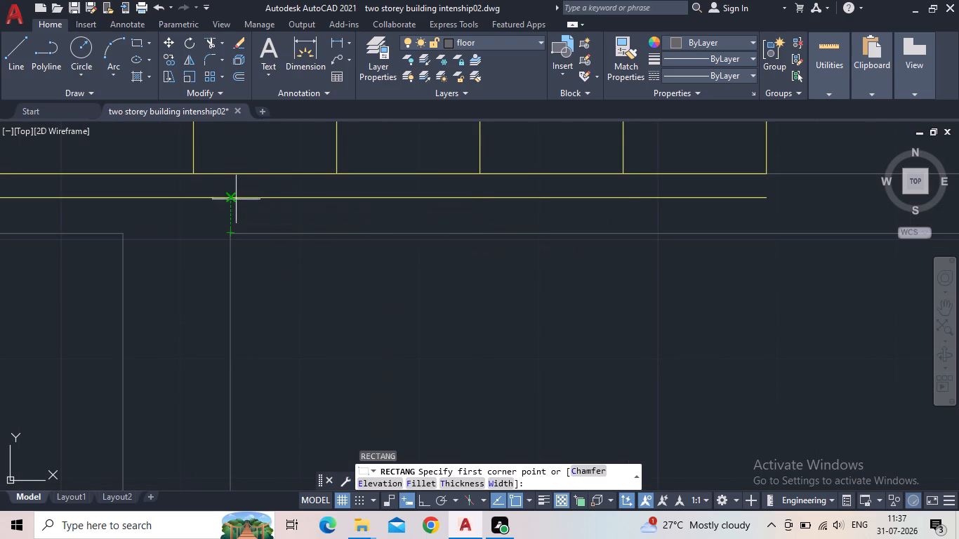
pyautogui.moveTo(230, 197); pyautogui.dragTo(238, 200)
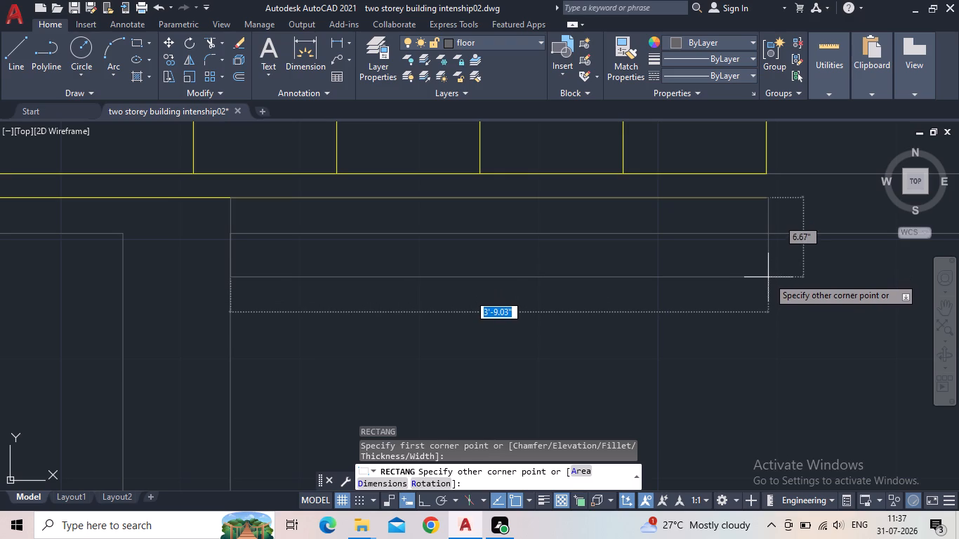
pyautogui.scroll(-1, 769, 268)
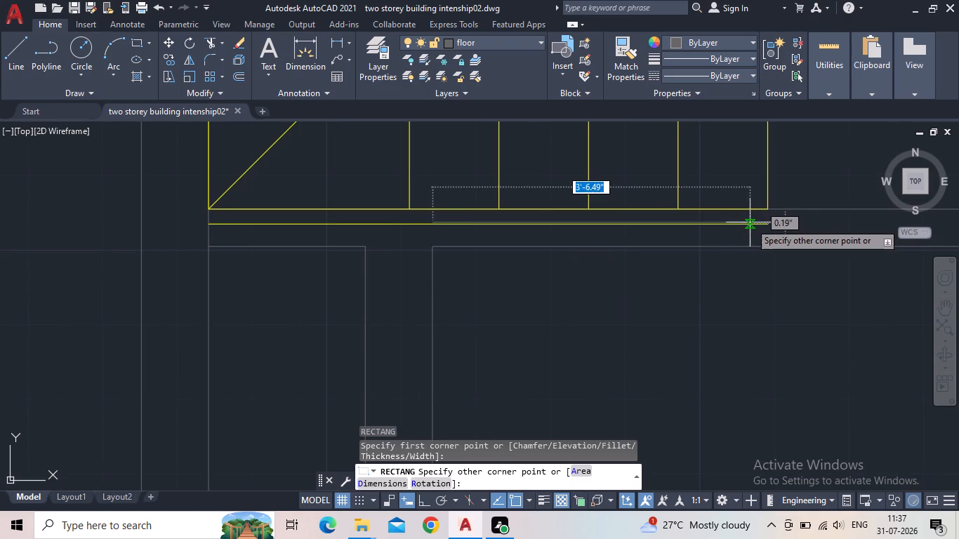
pyautogui.moveTo(747, 232); pyautogui.dragTo(752, 246, button='middle')
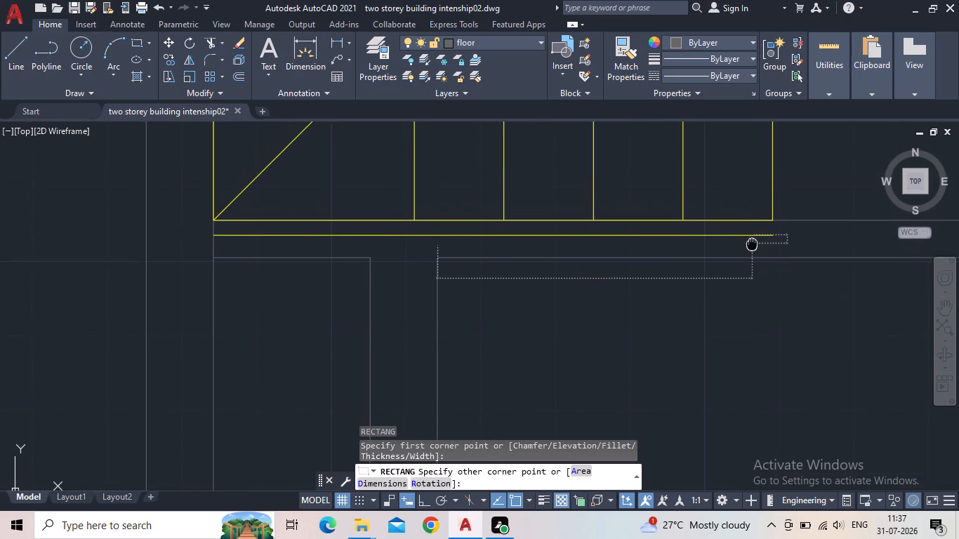
pyautogui.moveTo(752, 246); pyautogui.dragTo(749, 255, button='middle')
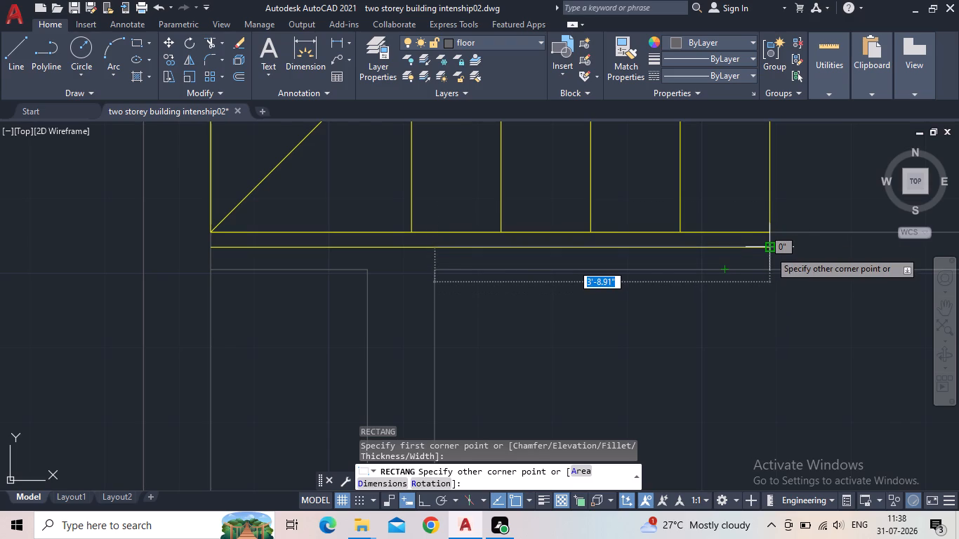
pyautogui.click(769, 250)
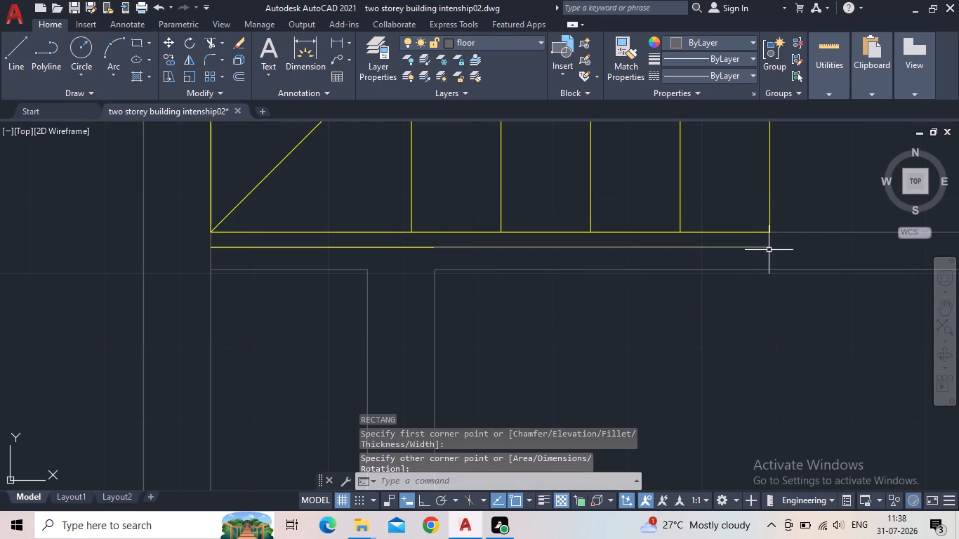
# Draw a rectangle about 3'-9" by 9" below the staircase, from above the inner wall corner to the staircase's right end.
pyautogui.scroll(-2, 576, 326)
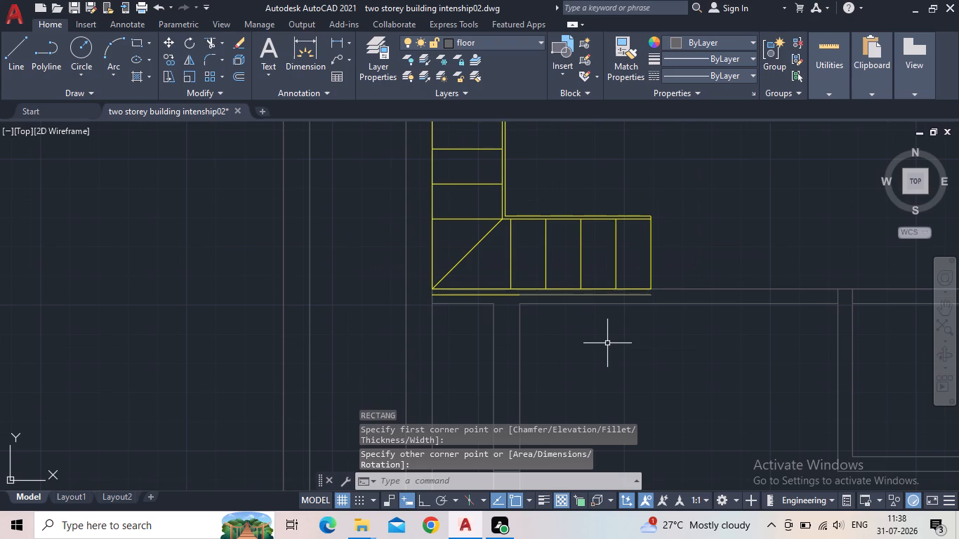
pyautogui.press('r')
pyautogui.press('e')
pyautogui.press('c')
pyautogui.press('Return')
pyautogui.scroll(2, 523, 303)
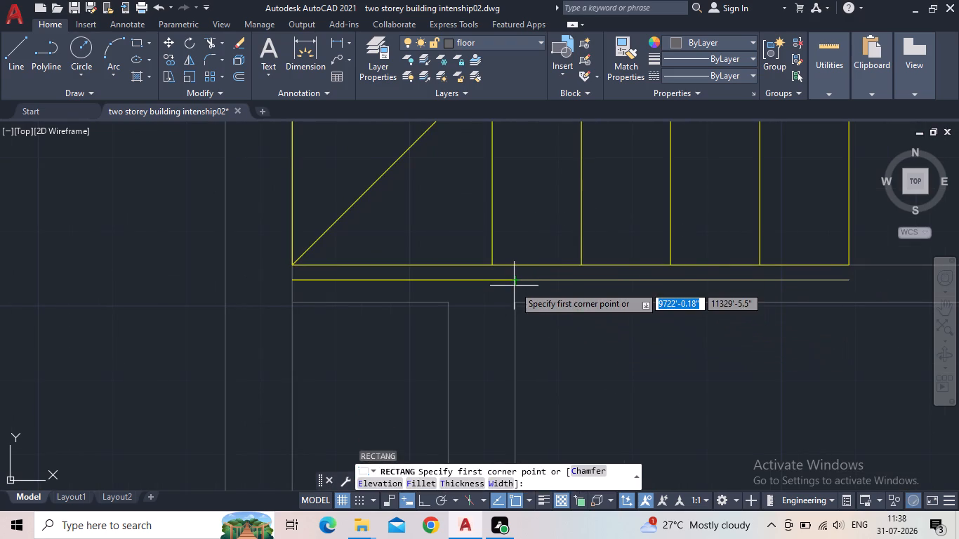
pyautogui.click(513, 281)
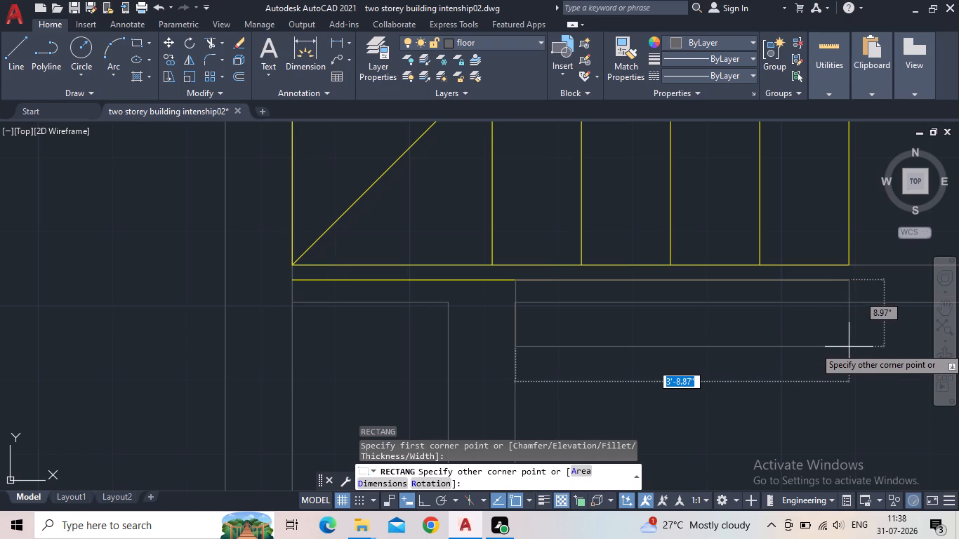
pyautogui.click(849, 347)
pyautogui.scroll(-1, 656, 394)
pyautogui.scroll(2, 716, 330)
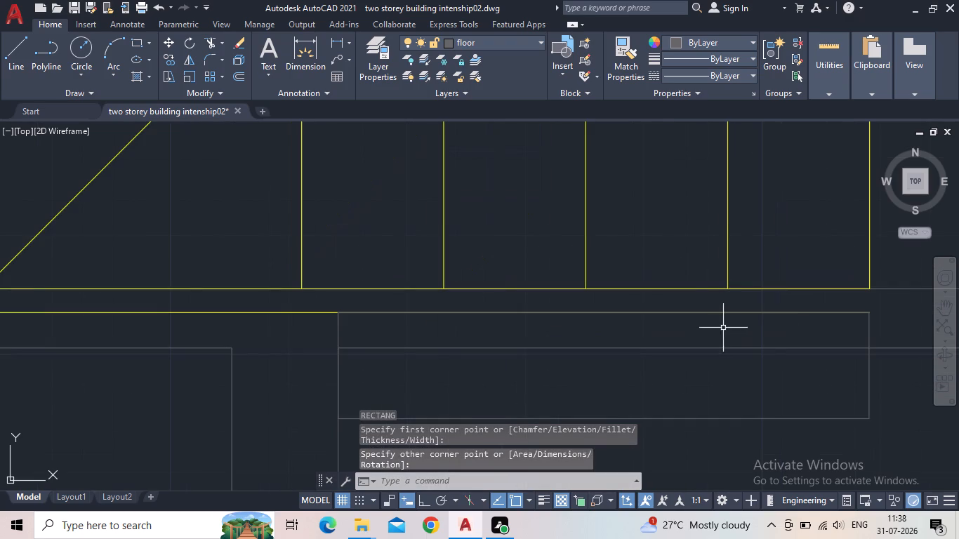
pyautogui.click(821, 314)
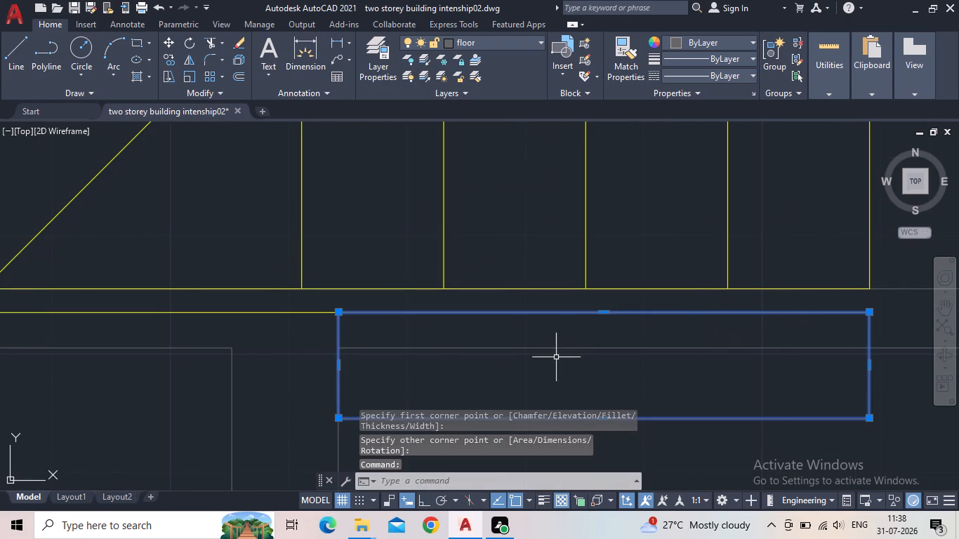
pyautogui.moveTo(550, 361); pyautogui.dragTo(395, 334, button='middle')
pyautogui.scroll(-1, 394, 334)
pyautogui.press('Escape')
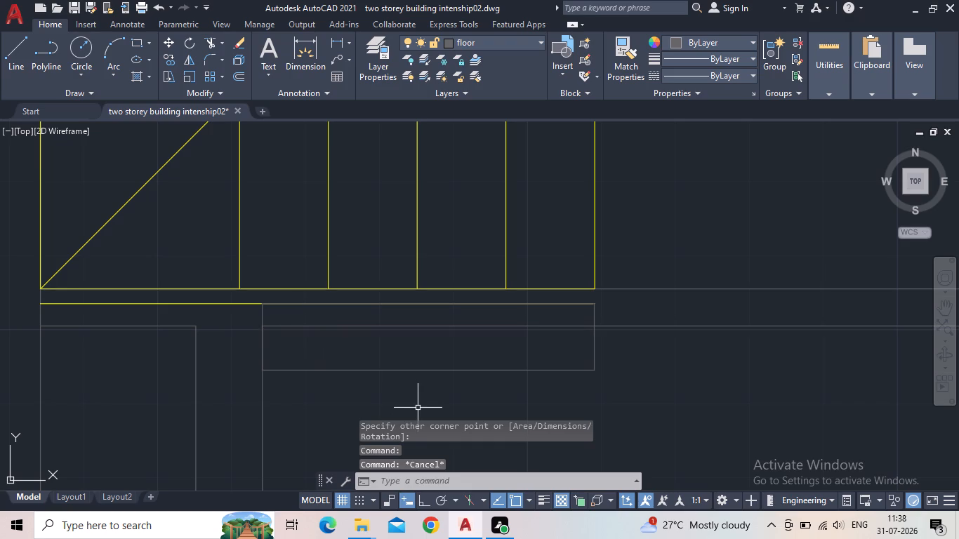
# Trim the inner horizontal wall line where it crosses the new rectangle.
pyautogui.press('t')
pyautogui.press('r')
pyautogui.press('Return')
pyautogui.click(403, 353)
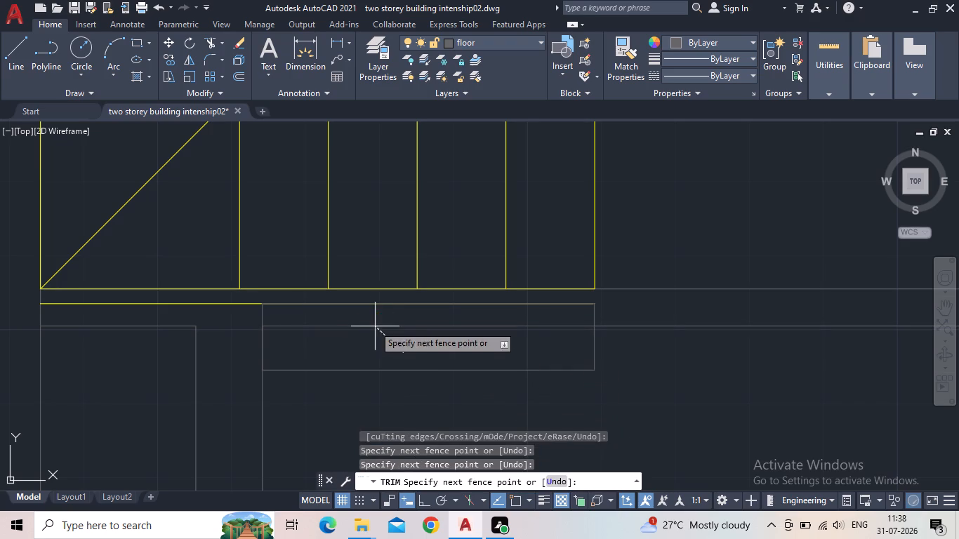
pyautogui.click(372, 321)
pyautogui.scroll(-2, 336, 333)
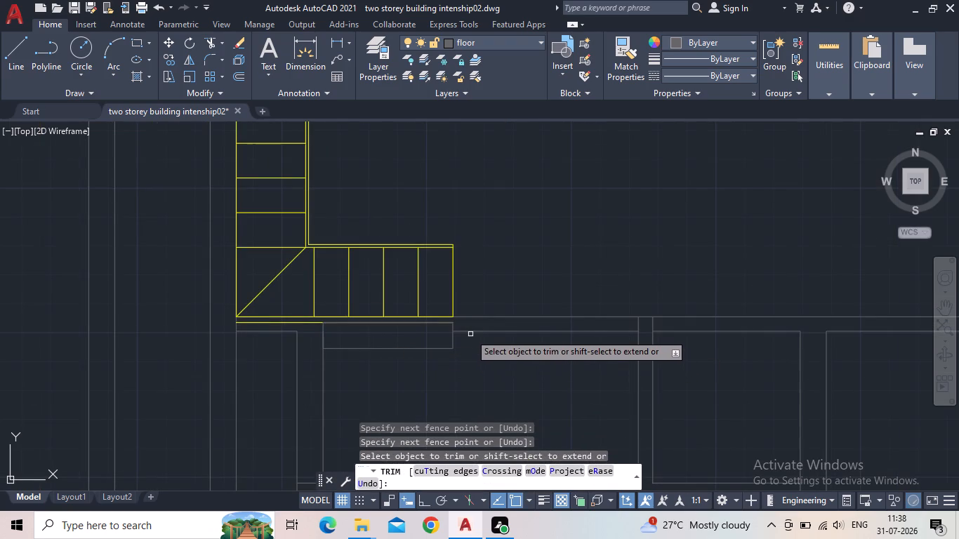
pyautogui.press('Escape')
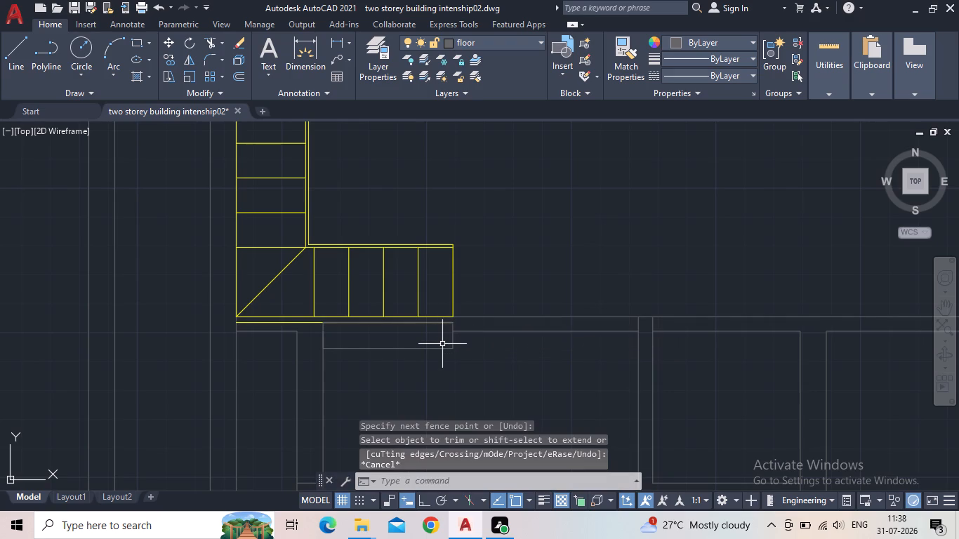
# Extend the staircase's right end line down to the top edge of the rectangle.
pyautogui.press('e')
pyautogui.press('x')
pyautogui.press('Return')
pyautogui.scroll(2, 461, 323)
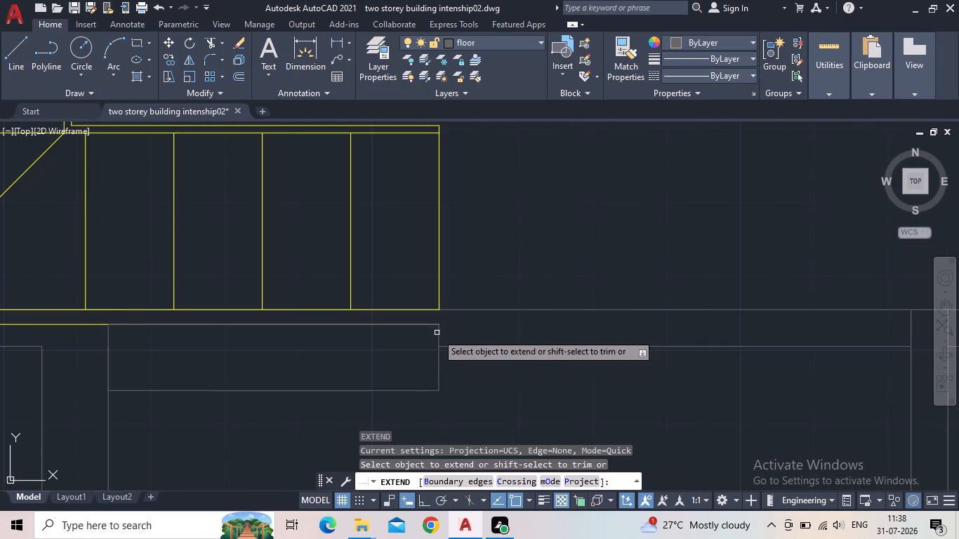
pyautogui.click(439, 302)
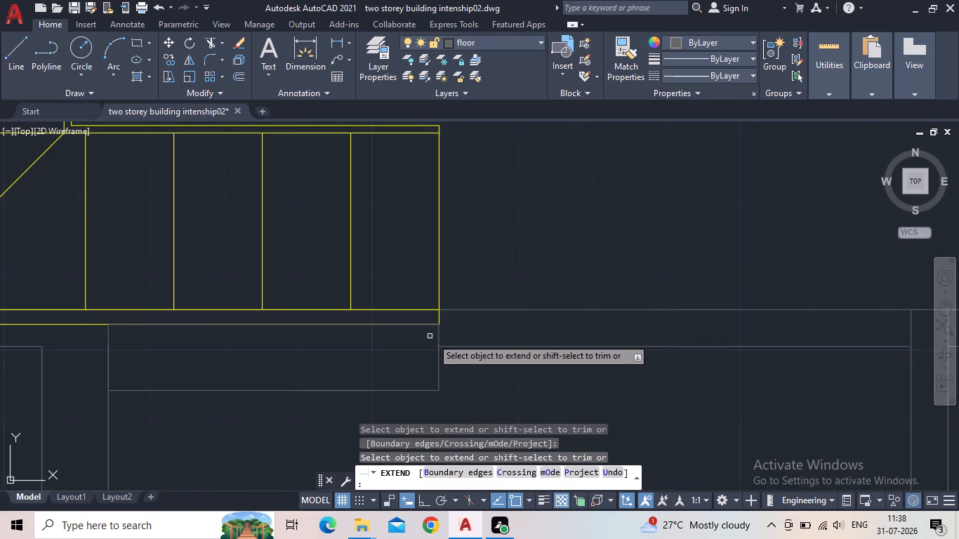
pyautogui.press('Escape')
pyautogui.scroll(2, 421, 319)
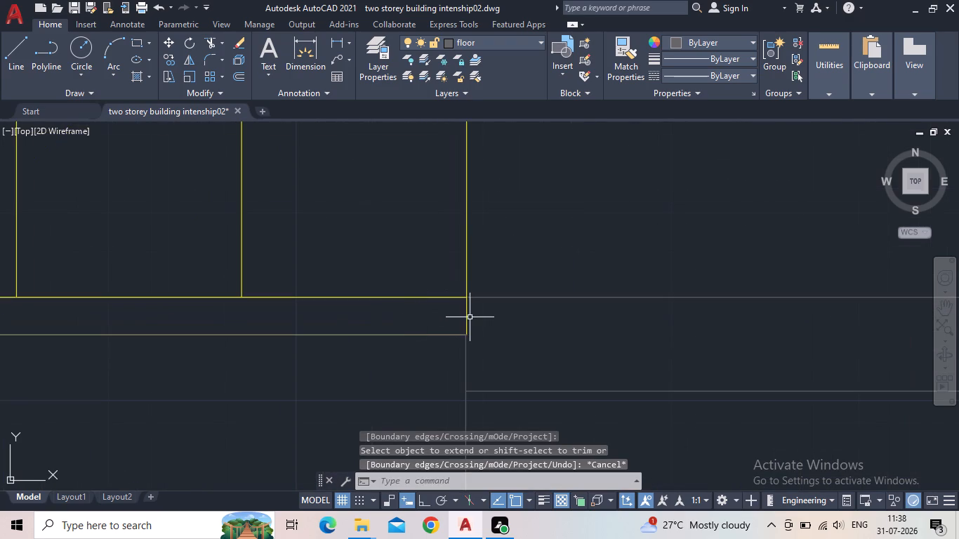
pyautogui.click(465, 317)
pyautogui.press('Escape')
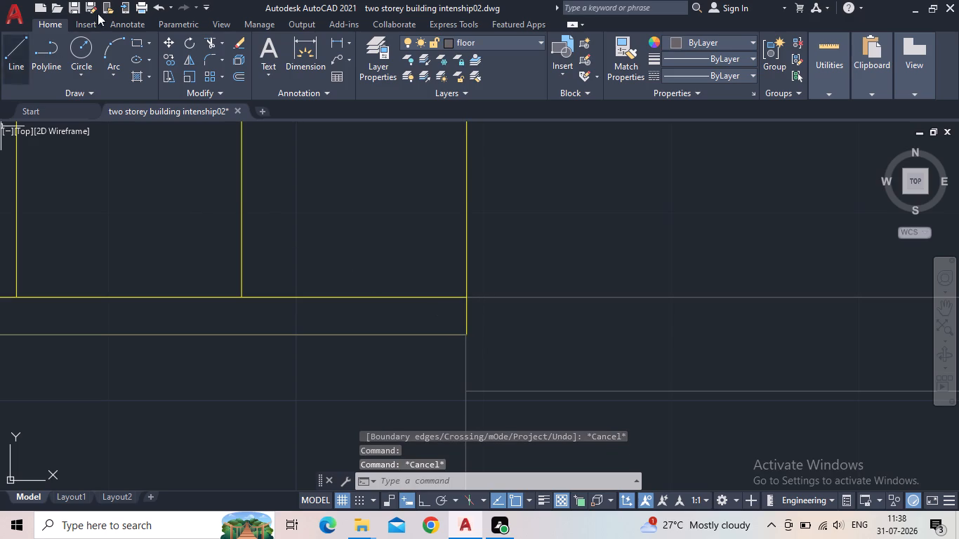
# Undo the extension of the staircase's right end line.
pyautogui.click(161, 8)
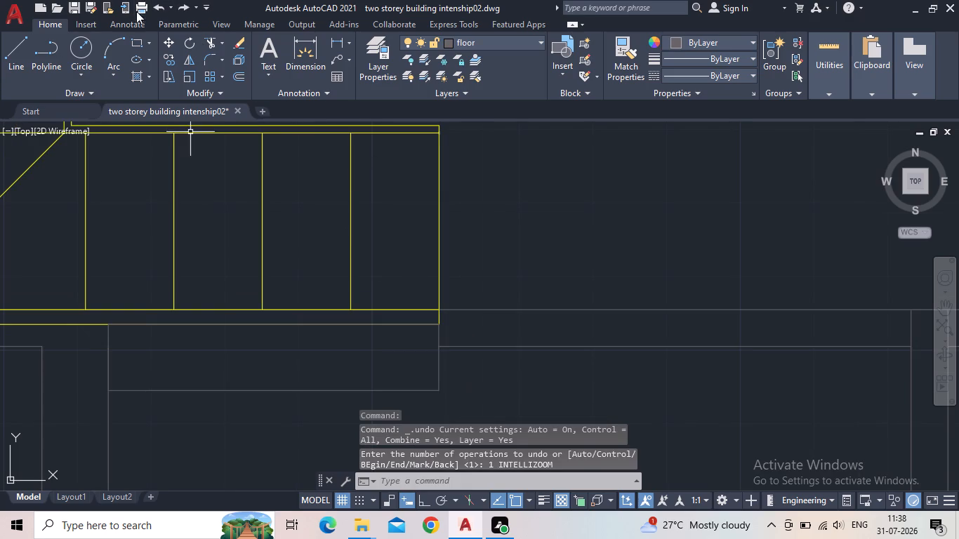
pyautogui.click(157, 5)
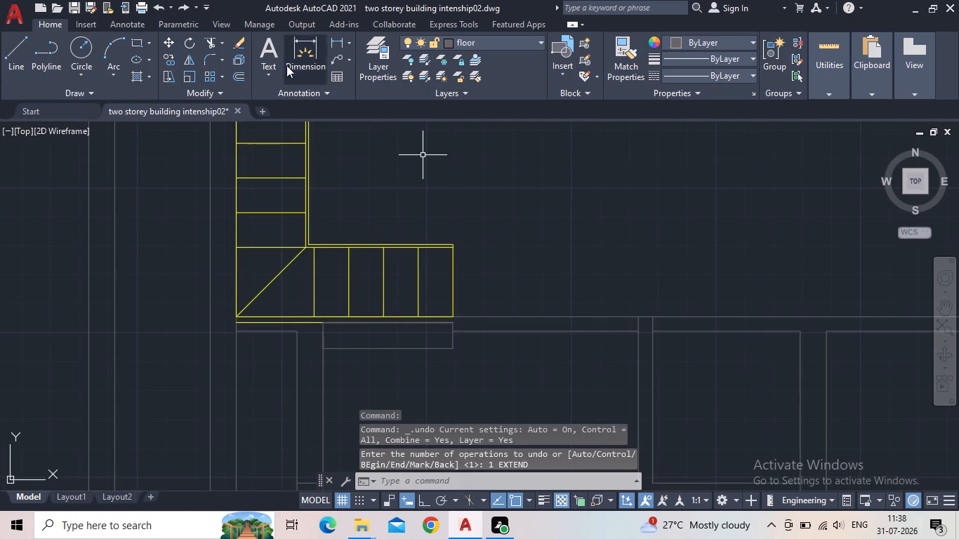
# Draw a short vertical line from the rectangle's upper-right corner up to the staircase's lower-right corner.
pyautogui.click(19, 46)
pyautogui.scroll(2, 468, 321)
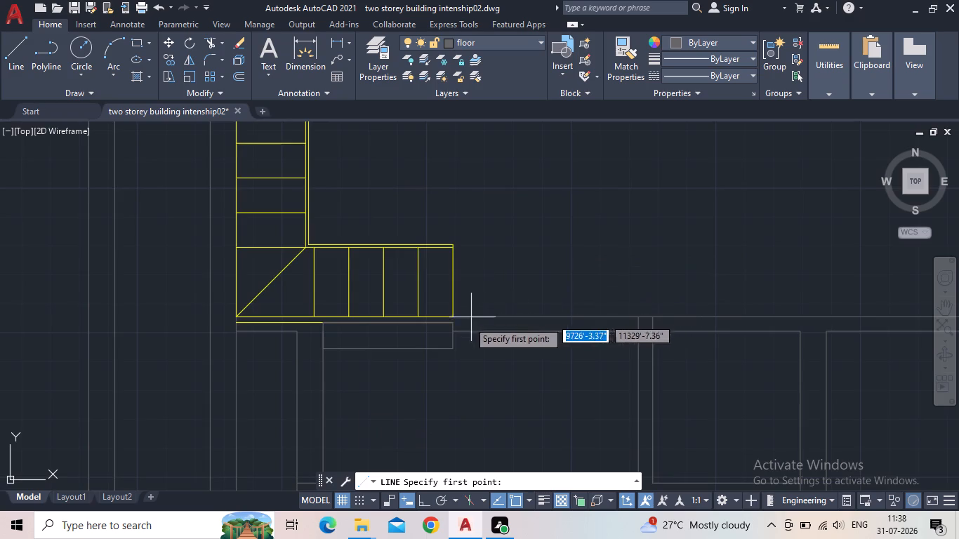
pyautogui.scroll(2, 468, 321)
pyautogui.click(391, 304)
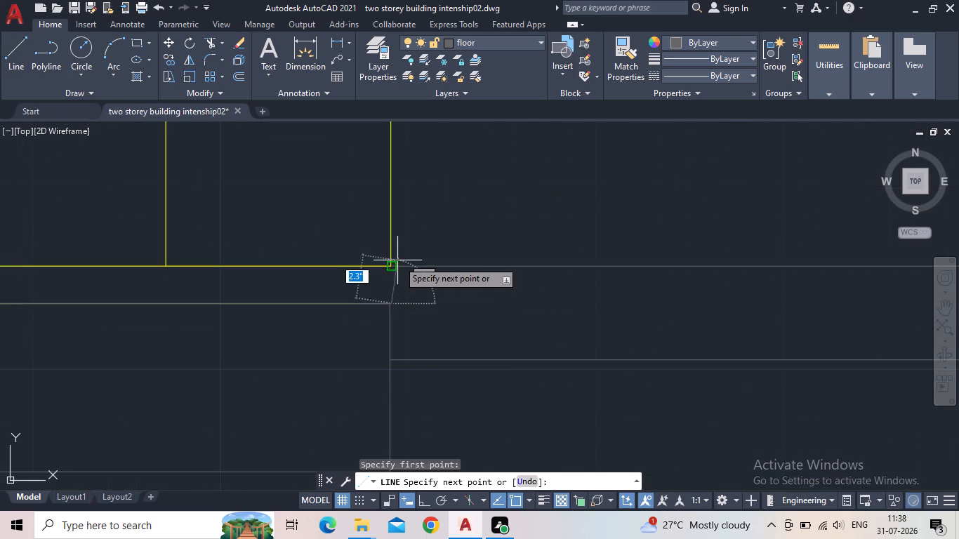
pyautogui.click(390, 264)
pyautogui.press('Escape')
pyautogui.scroll(-1, 425, 291)
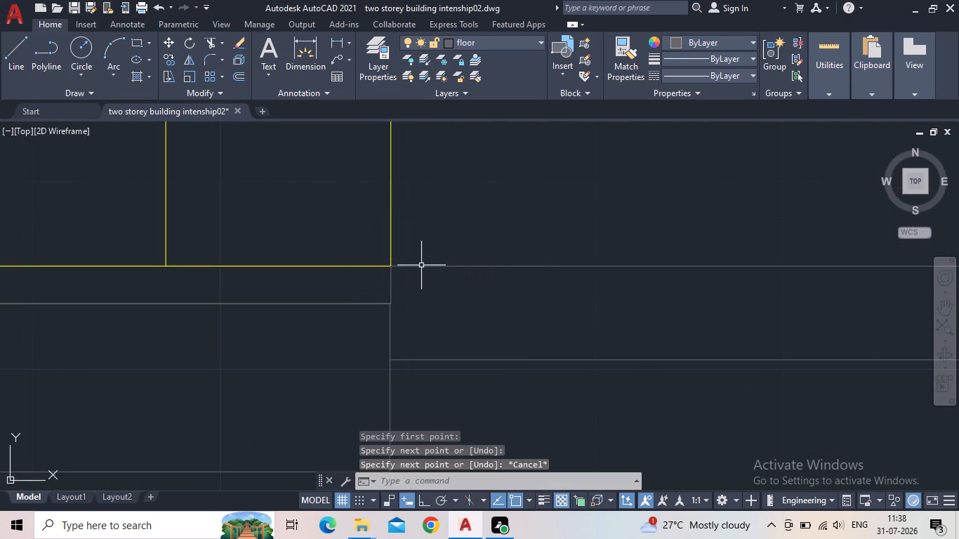
# Trim away the outer and inner horizontal wall lines running right from the staircase's end and the rectangle.
pyautogui.press('t')
pyautogui.press('r')
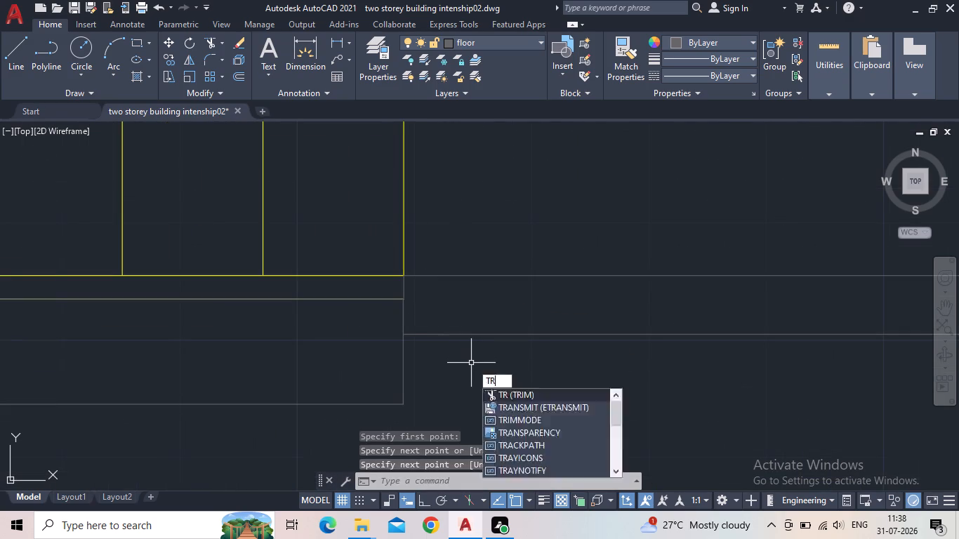
pyautogui.press('Return')
pyautogui.moveTo(487, 370); pyautogui.dragTo(484, 363)
pyautogui.click(470, 246)
pyautogui.scroll(-2, 519, 374)
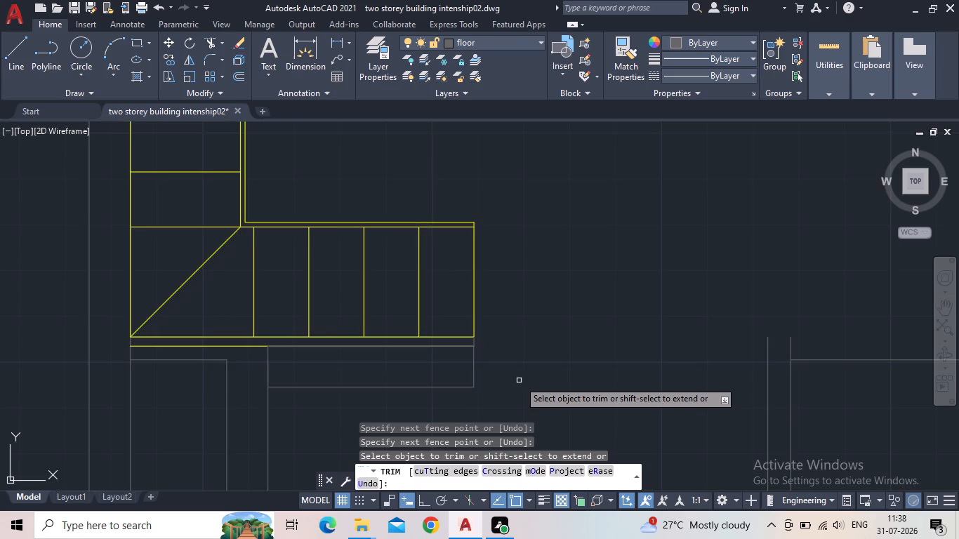
pyautogui.scroll(-2, 560, 374)
pyautogui.moveTo(561, 368); pyautogui.dragTo(569, 232, button='middle')
pyautogui.scroll(2, 510, 250)
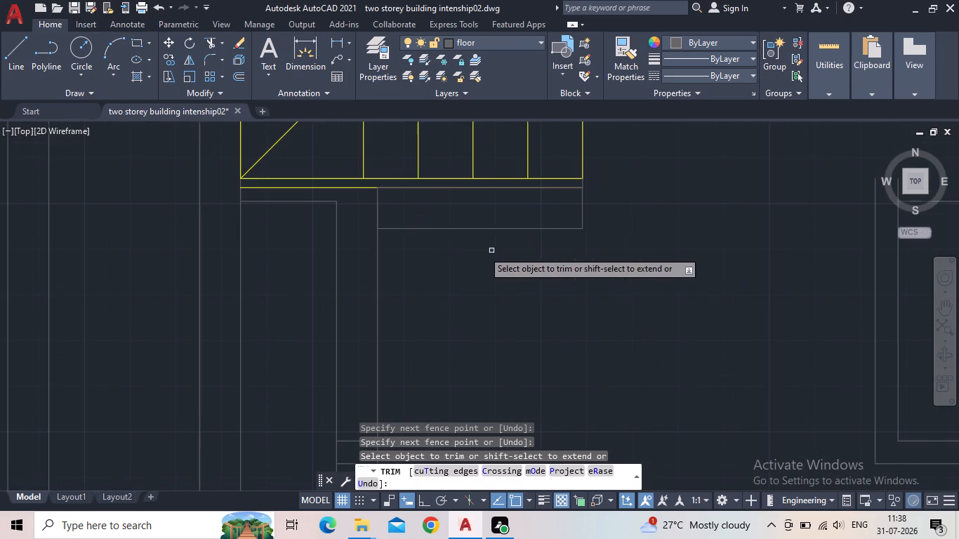
pyautogui.press('Escape')
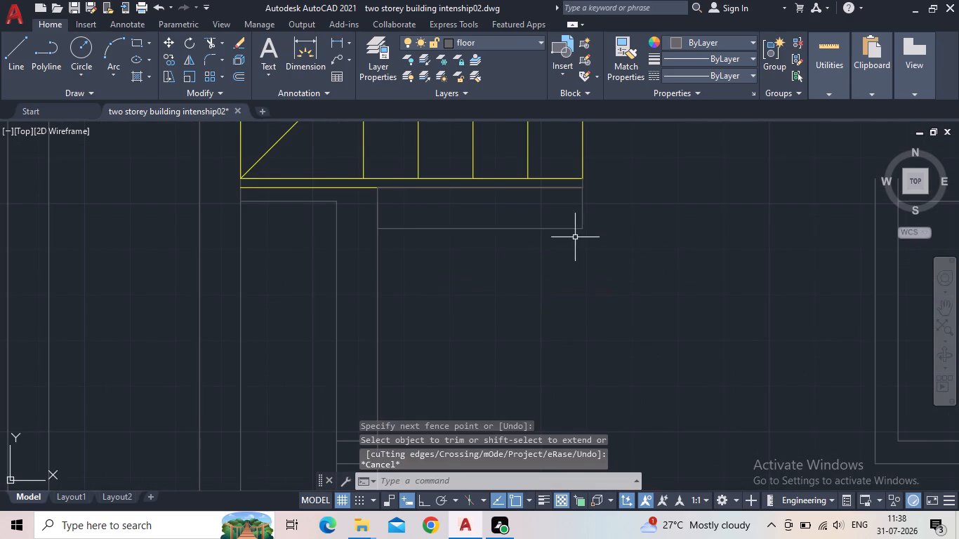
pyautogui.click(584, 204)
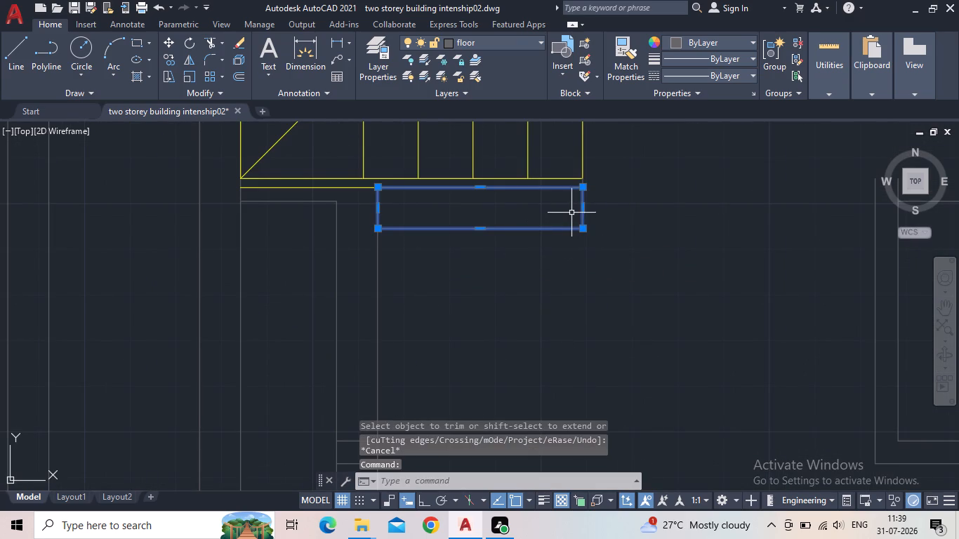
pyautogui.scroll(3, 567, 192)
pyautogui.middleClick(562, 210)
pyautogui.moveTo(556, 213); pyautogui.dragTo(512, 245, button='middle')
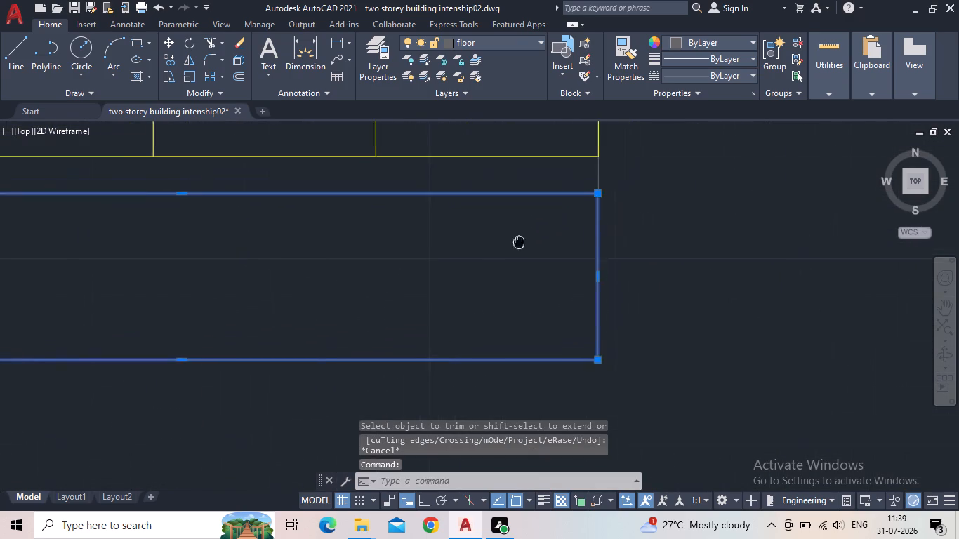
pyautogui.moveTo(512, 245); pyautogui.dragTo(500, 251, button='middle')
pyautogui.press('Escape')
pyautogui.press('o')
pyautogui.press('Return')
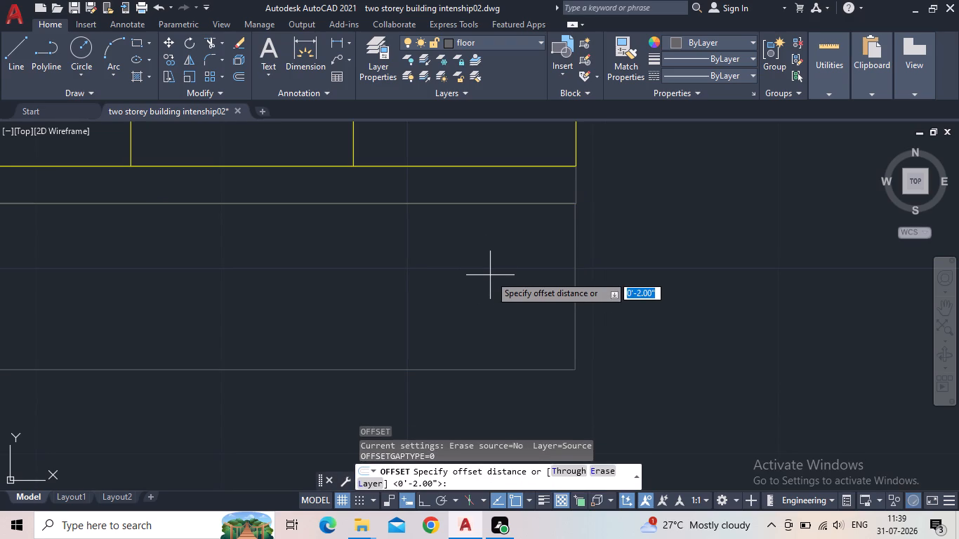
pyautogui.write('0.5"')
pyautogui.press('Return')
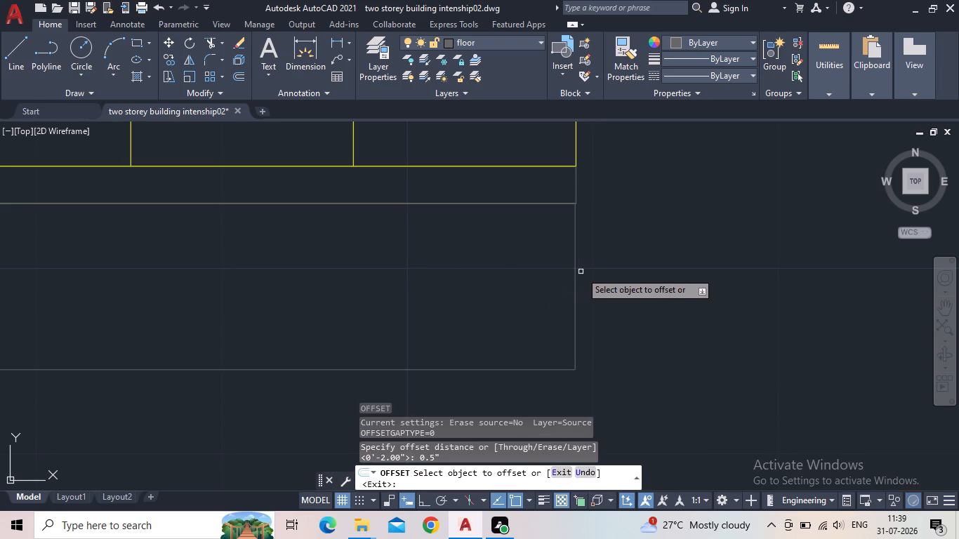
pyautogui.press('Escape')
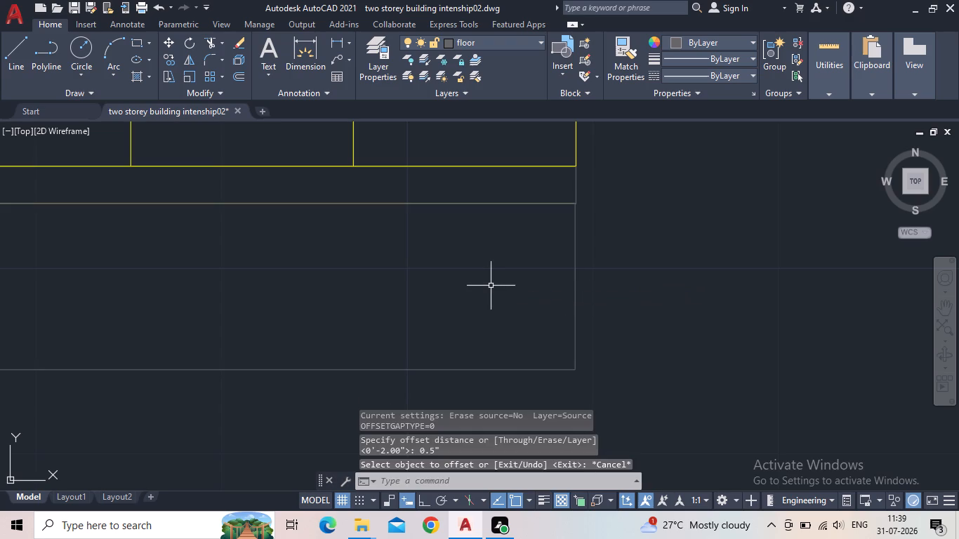
# Explode the rectangle below the staircase into separate lines.
pyautogui.write('ex')
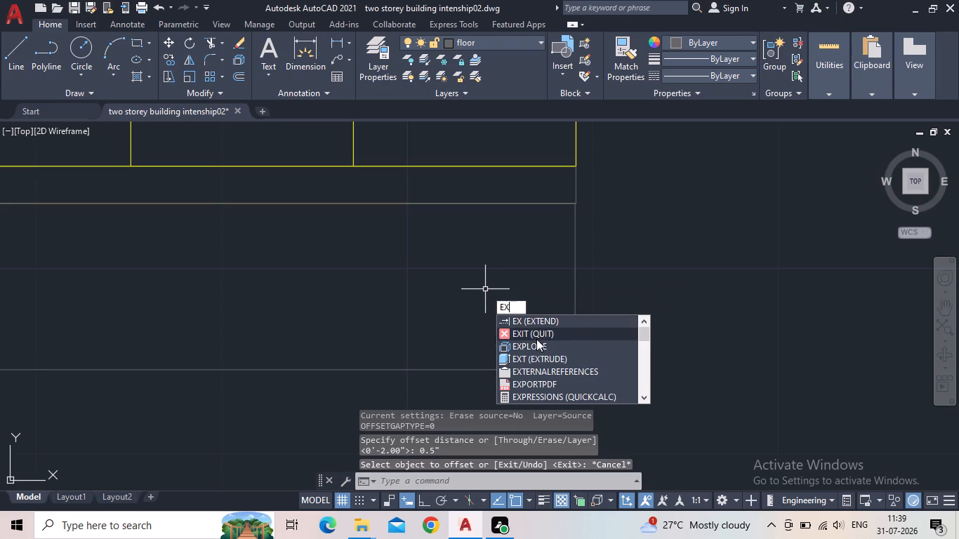
pyautogui.click(536, 342)
pyautogui.click(575, 307)
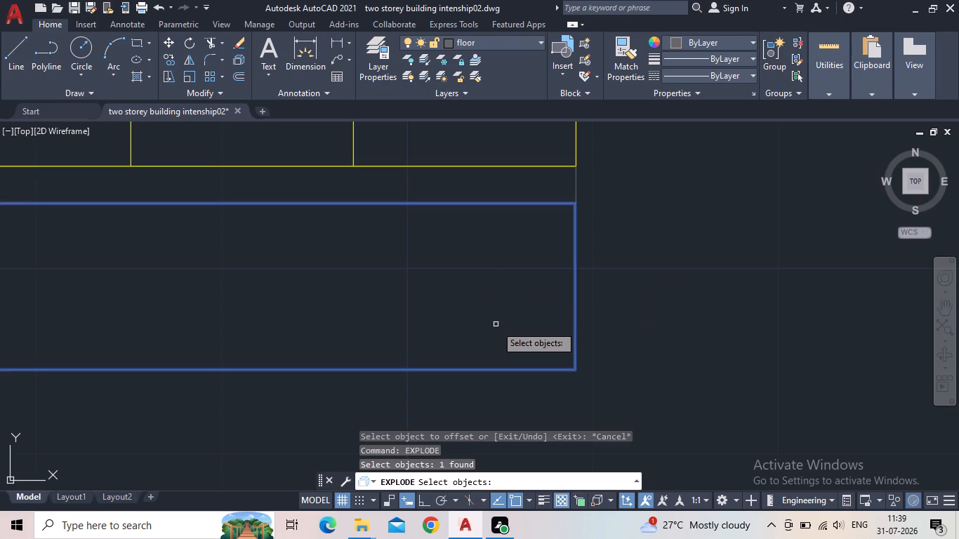
pyautogui.press('Return')
pyautogui.click(576, 314)
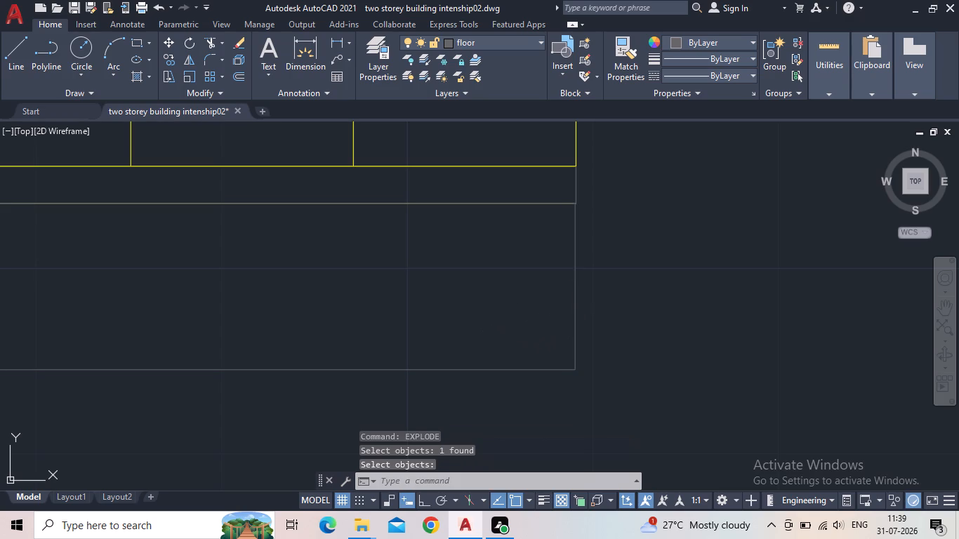
pyautogui.press('Escape')
# Offset the exploded rectangle's right edge 0.5" inward.
pyautogui.press('o')
pyautogui.press('Return')
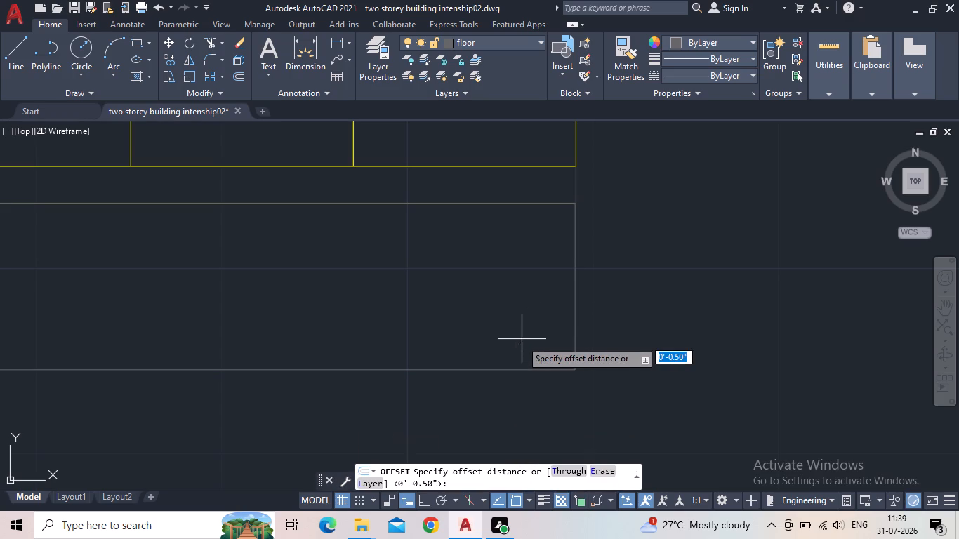
pyautogui.write('5"')
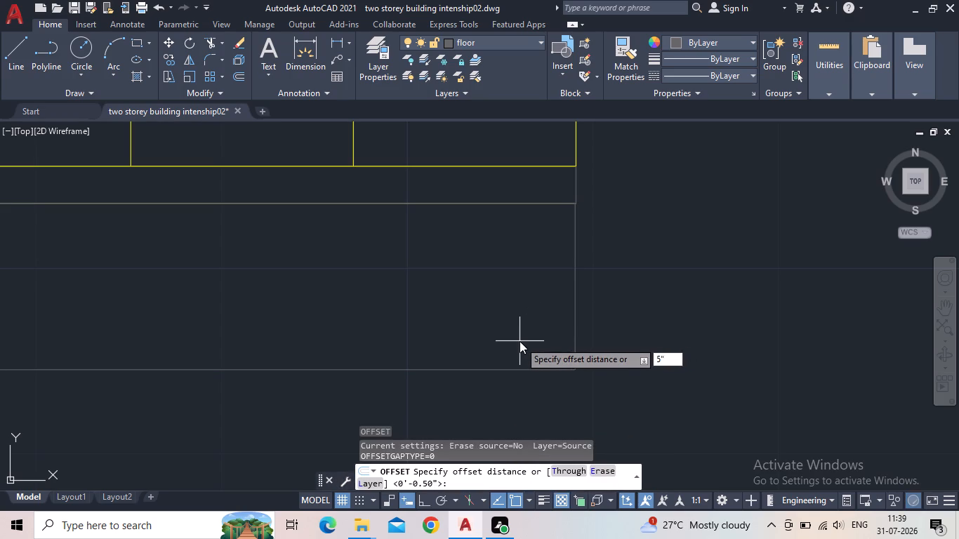
pyautogui.press('BackSpace')
pyautogui.press('BackSpace')
pyautogui.write('0.5"')
pyautogui.press('Return')
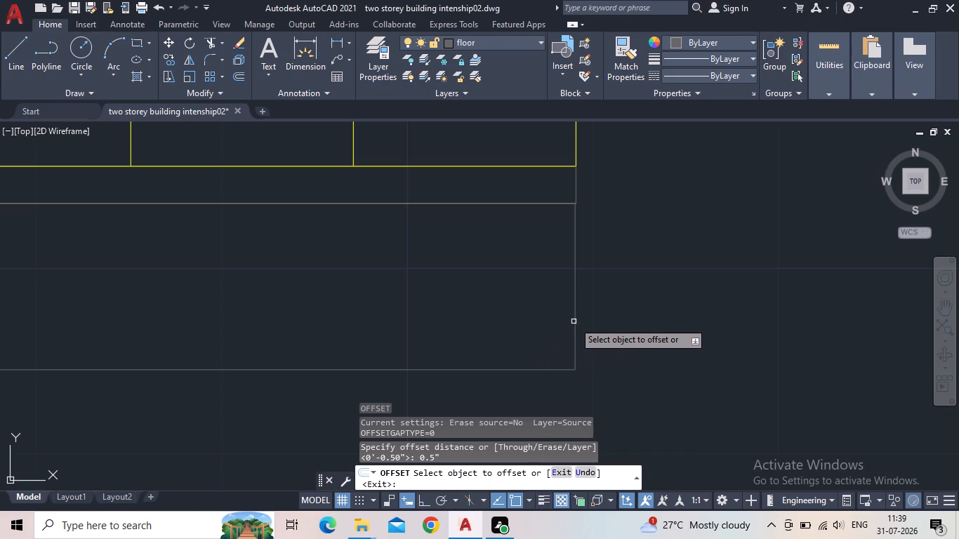
pyautogui.moveTo(574, 321); pyautogui.dragTo(567, 323)
pyautogui.click(496, 317)
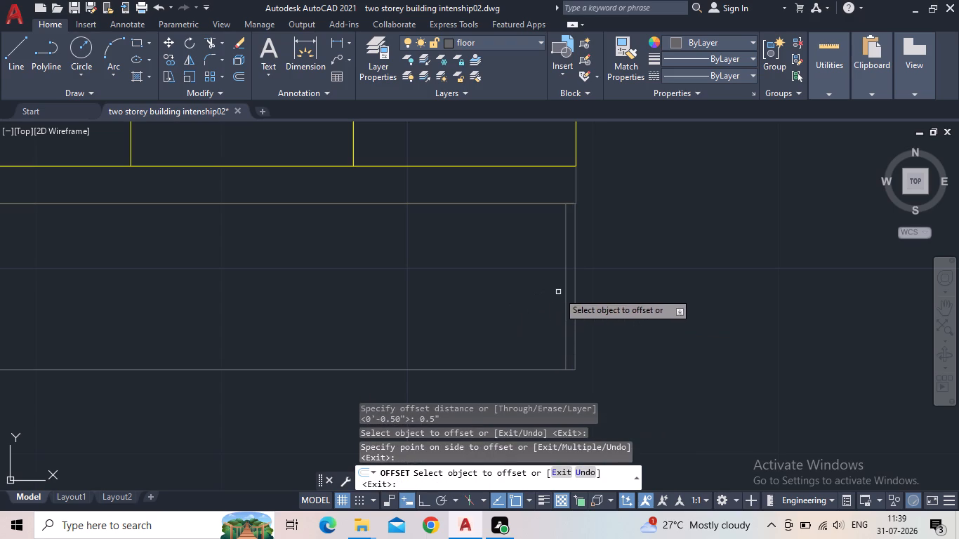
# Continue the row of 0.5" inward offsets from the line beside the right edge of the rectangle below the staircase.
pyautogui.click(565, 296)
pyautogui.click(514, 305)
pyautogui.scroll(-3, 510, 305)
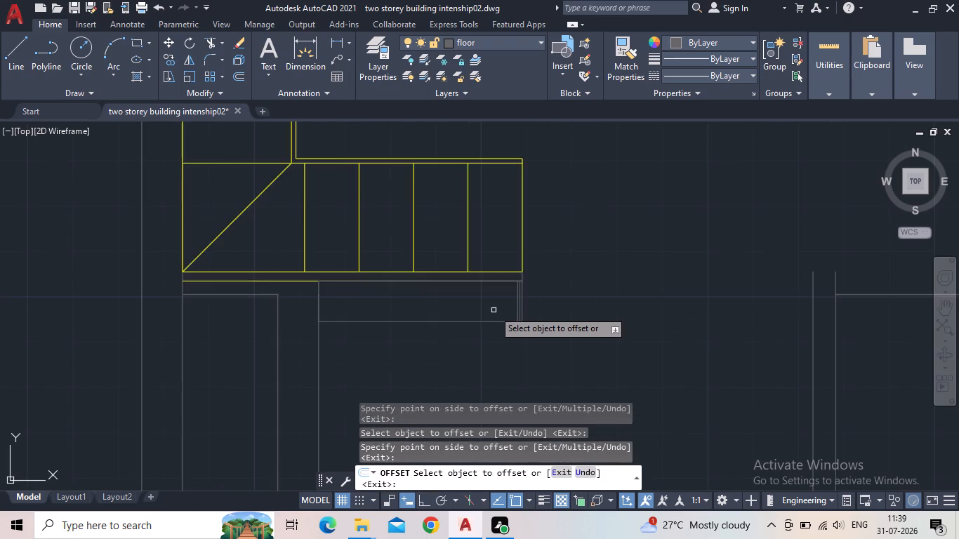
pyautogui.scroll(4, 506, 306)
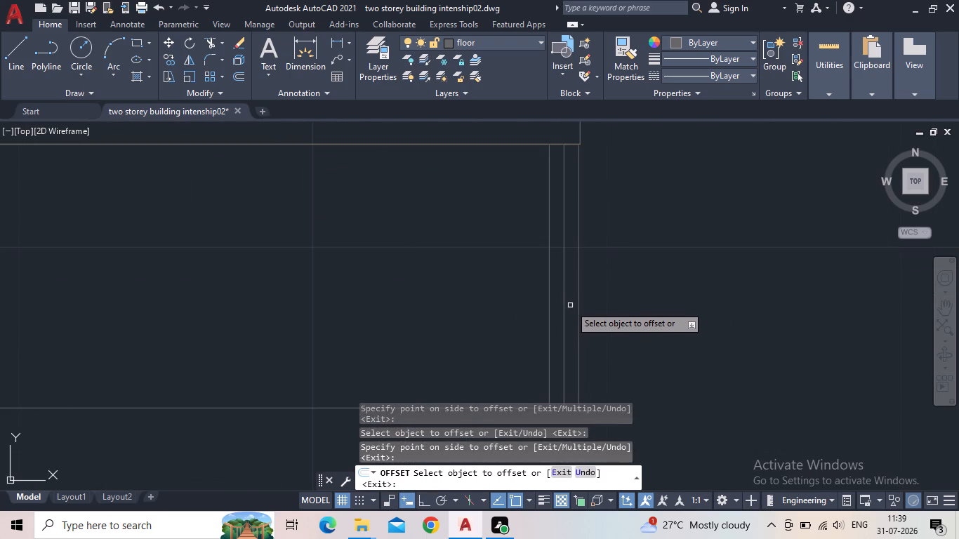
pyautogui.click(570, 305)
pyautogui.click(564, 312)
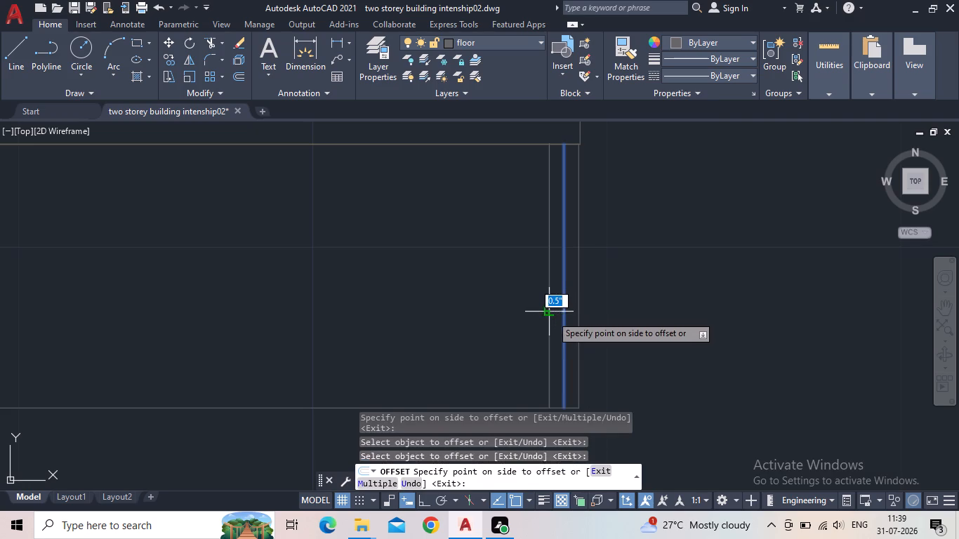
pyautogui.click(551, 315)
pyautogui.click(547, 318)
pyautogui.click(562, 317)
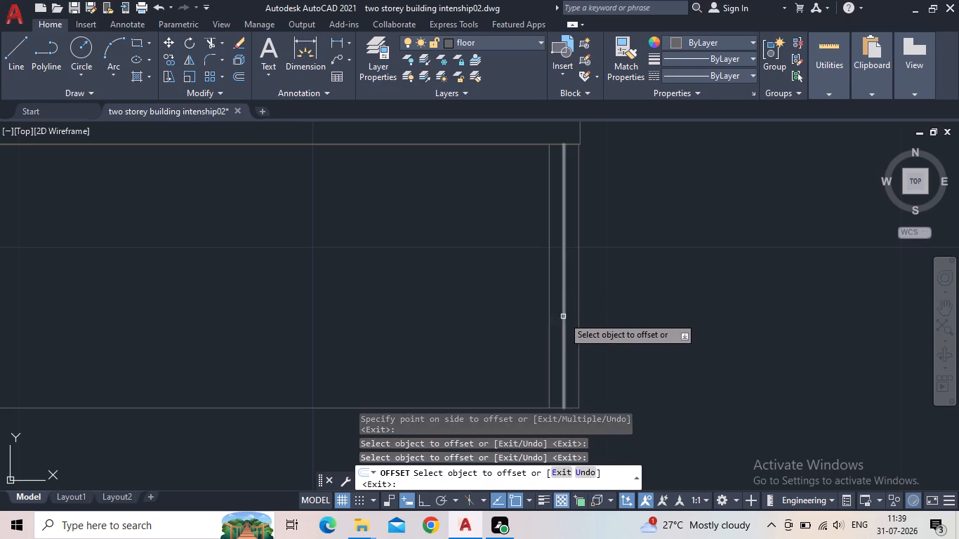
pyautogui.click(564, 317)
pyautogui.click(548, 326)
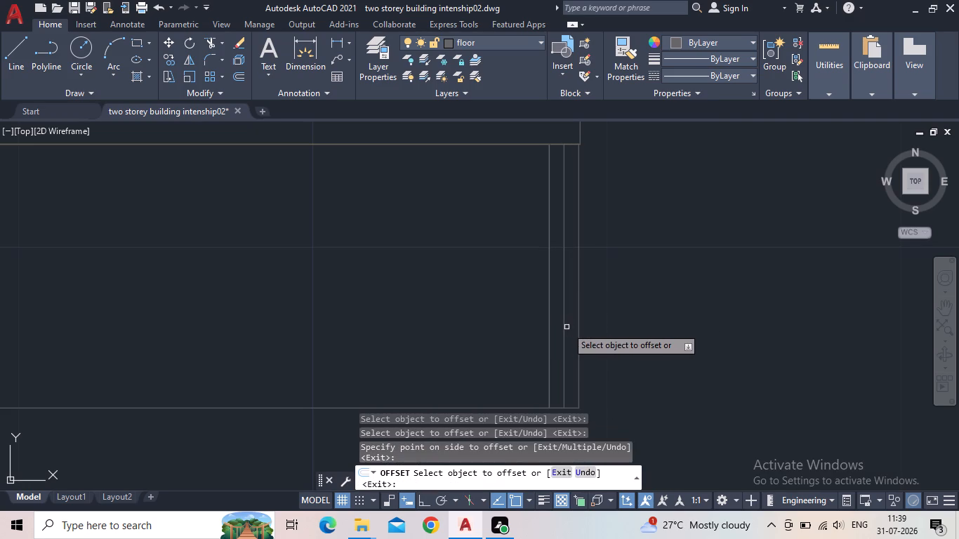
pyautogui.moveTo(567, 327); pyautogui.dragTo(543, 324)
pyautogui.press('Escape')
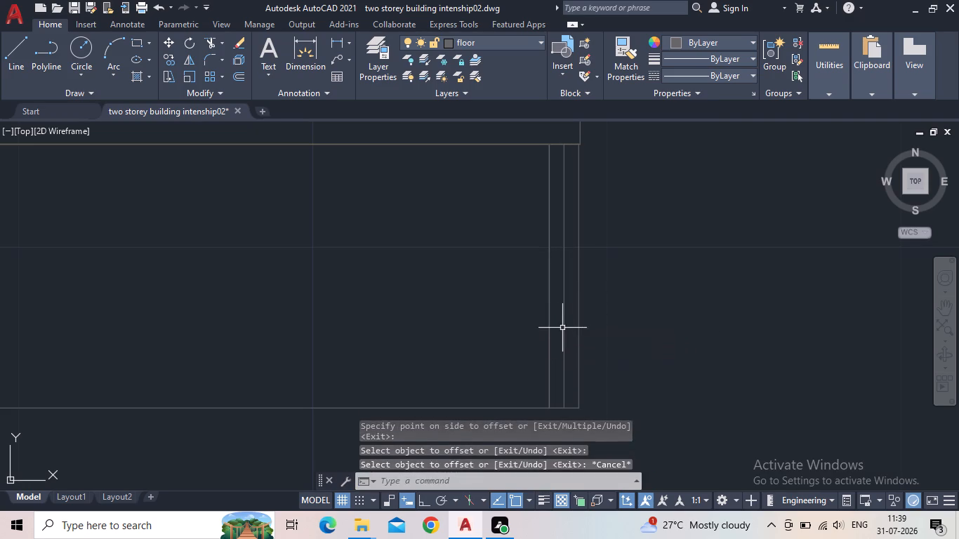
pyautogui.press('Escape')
# Delete the 0.5" offset lines inside the rectangle's right end, keeping its right edge.
pyautogui.moveTo(569, 327); pyautogui.dragTo(528, 328)
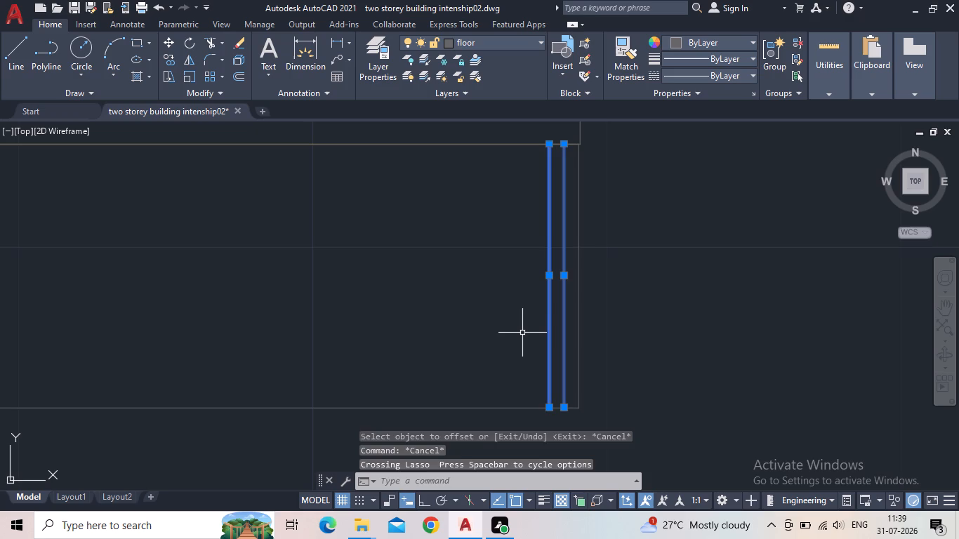
pyautogui.press('Delete')
# Offset the rectangle's right edge 2" inward to place the first vertical line.
pyautogui.press('o')
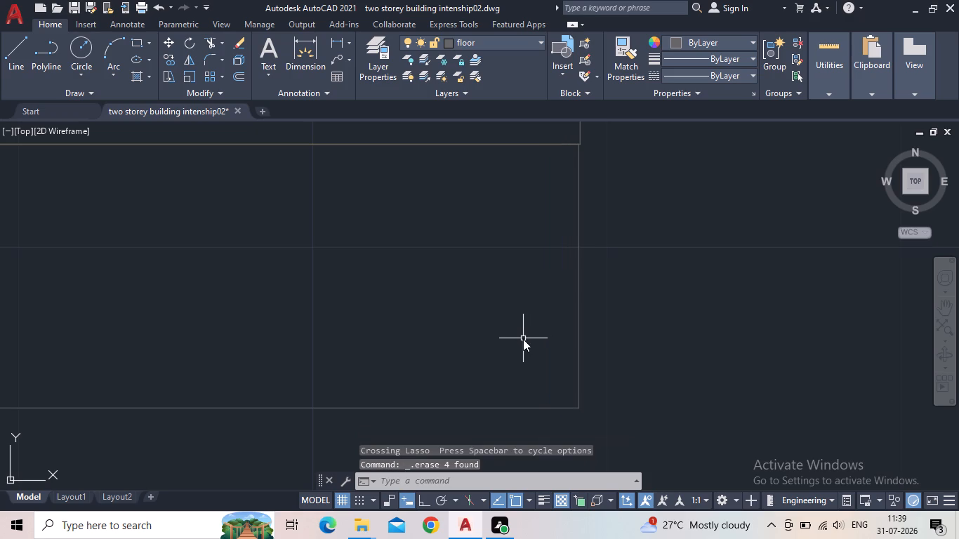
pyautogui.press('Return')
pyautogui.press('1')
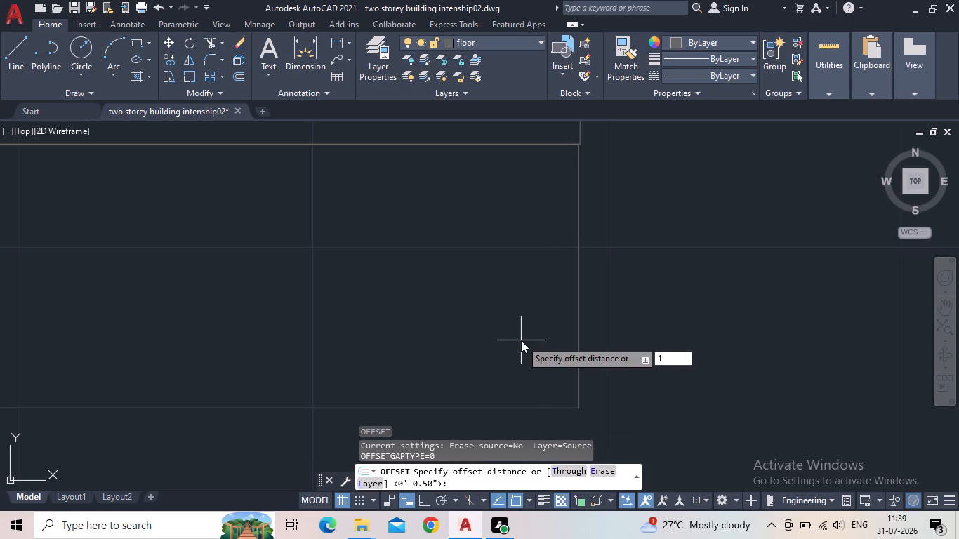
pyautogui.press("'")
pyautogui.press('BackSpace')
pyautogui.press('BackSpace')
pyautogui.write('2"')
pyautogui.press('Return')
pyautogui.click(579, 333)
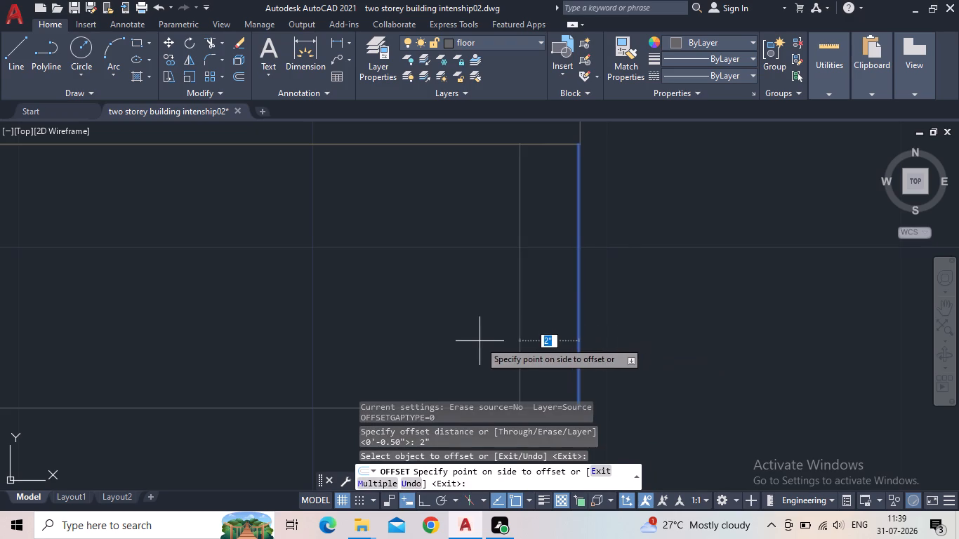
pyautogui.moveTo(478, 340); pyautogui.dragTo(536, 341, button='middle')
pyautogui.scroll(-3, 534, 341)
pyautogui.click(520, 333)
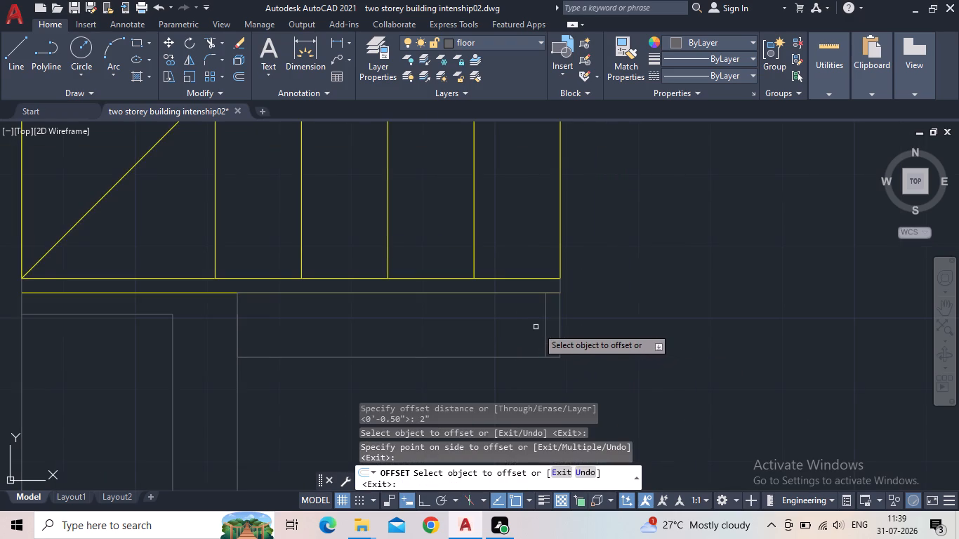
# Add seven more vertical lines leftward, offsetting each 2" from the previous one inside the rectangle.
pyautogui.click(545, 326)
pyautogui.click(504, 334)
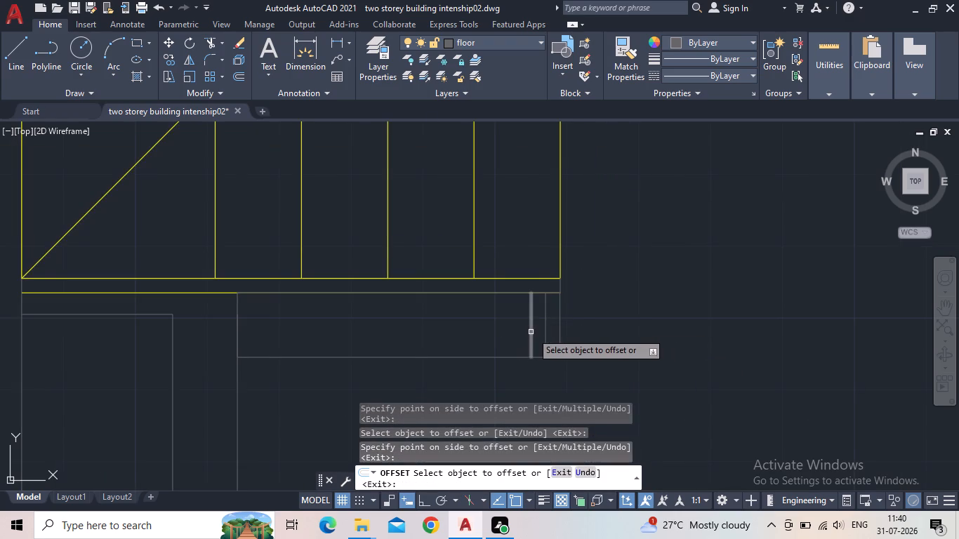
pyautogui.click(531, 332)
pyautogui.click(481, 333)
pyautogui.moveTo(517, 335); pyautogui.dragTo(510, 336)
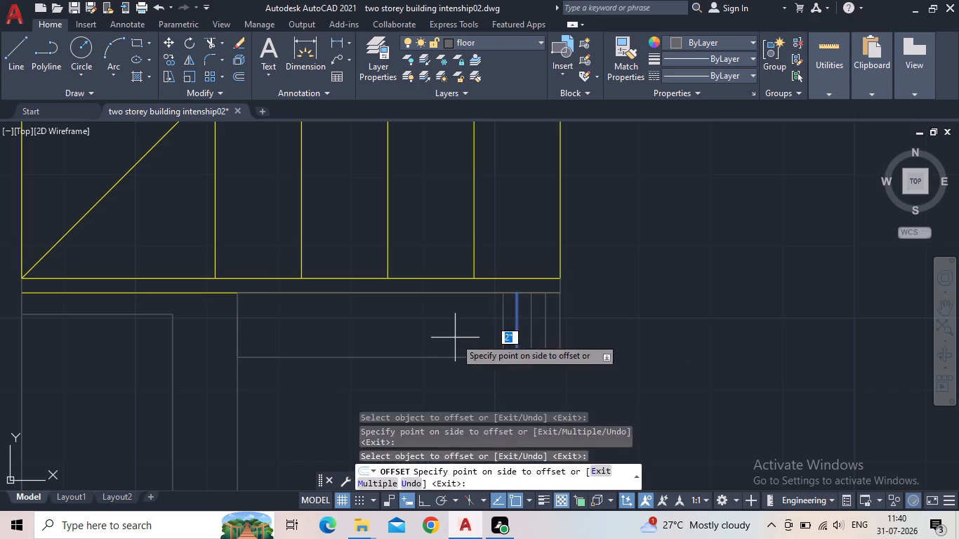
pyautogui.click(455, 338)
pyautogui.click(503, 333)
pyautogui.click(452, 338)
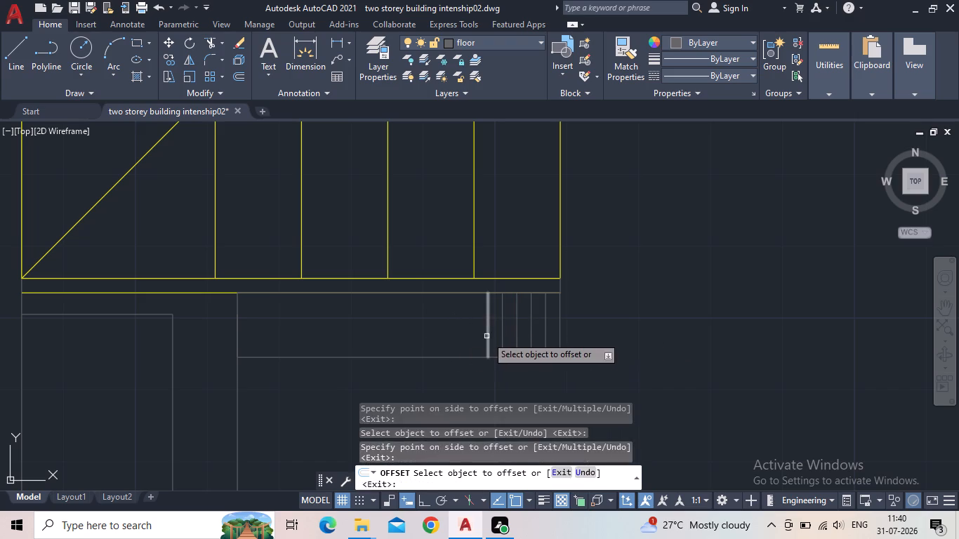
pyautogui.click(487, 336)
pyautogui.click(437, 338)
pyautogui.click(474, 336)
pyautogui.click(433, 338)
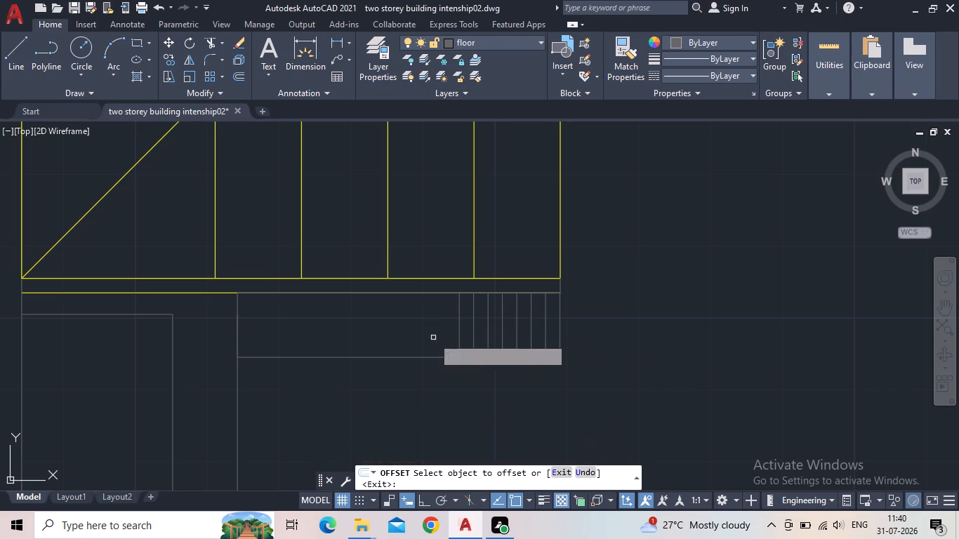
pyautogui.click(461, 338)
pyautogui.click(411, 338)
# Continue the 2" offsets leftward with five more vertical lines through the middle of the rectangle.
pyautogui.click(447, 337)
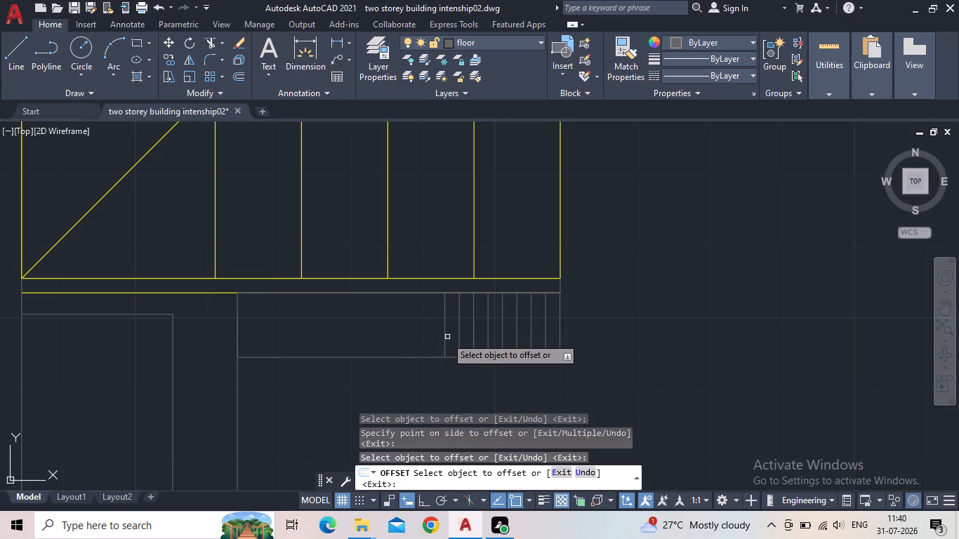
pyautogui.click(446, 337)
pyautogui.click(419, 338)
pyautogui.click(447, 336)
pyautogui.click(416, 336)
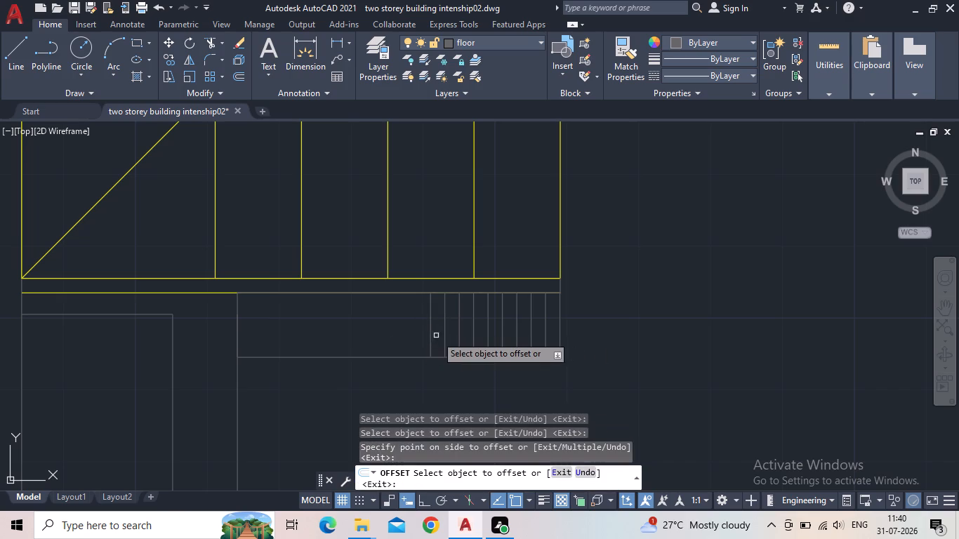
pyautogui.click(430, 338)
pyautogui.click(400, 340)
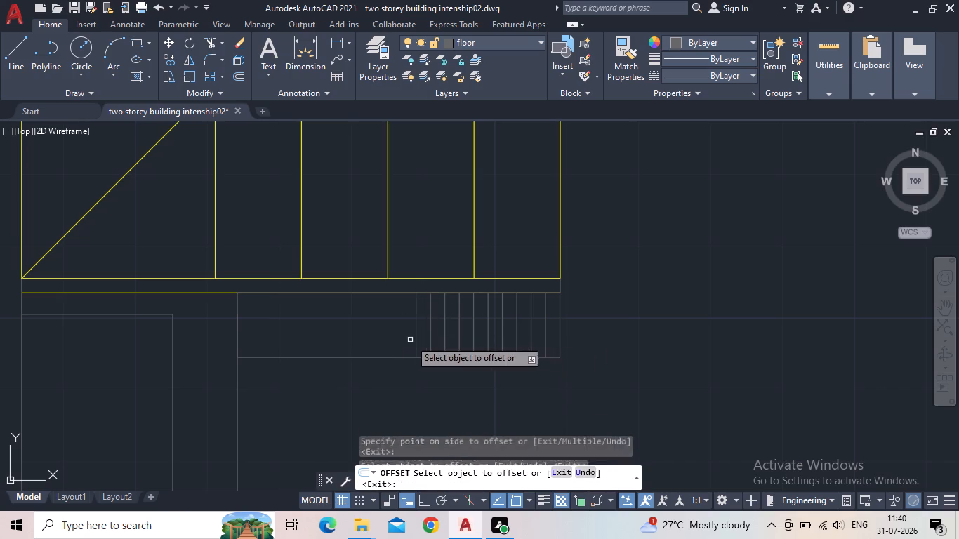
pyautogui.moveTo(416, 339); pyautogui.dragTo(407, 339)
pyautogui.click(376, 340)
pyautogui.click(401, 339)
pyautogui.click(364, 340)
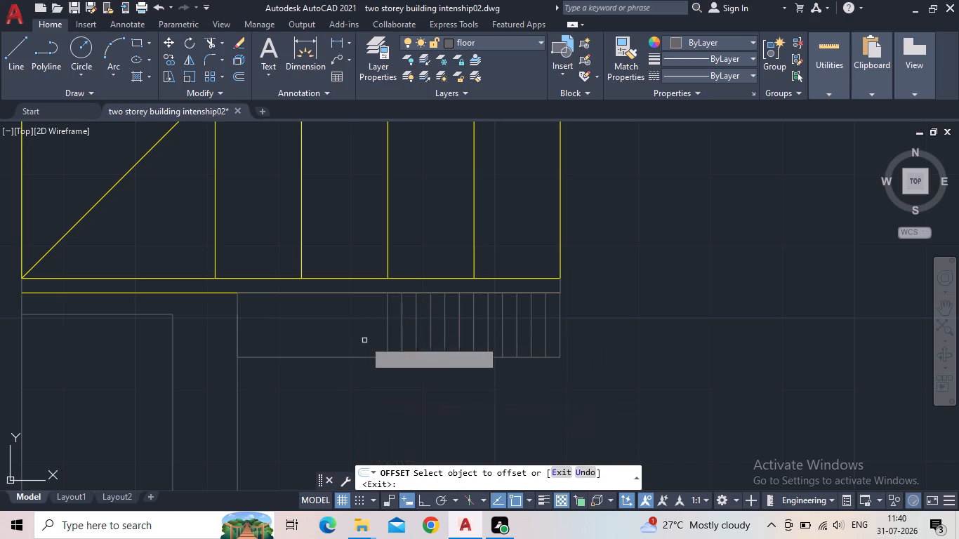
pyautogui.click(387, 339)
pyautogui.click(355, 339)
# Add another five vertical lines at 2" offsets, continuing leftward from the last line in the rectangle.
pyautogui.click(373, 339)
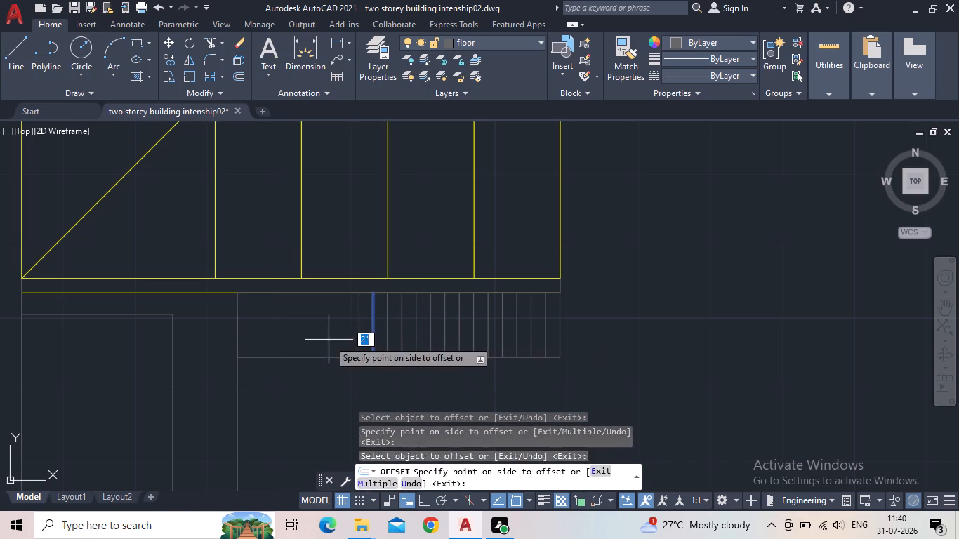
pyautogui.click(329, 340)
pyautogui.click(357, 338)
pyautogui.click(323, 338)
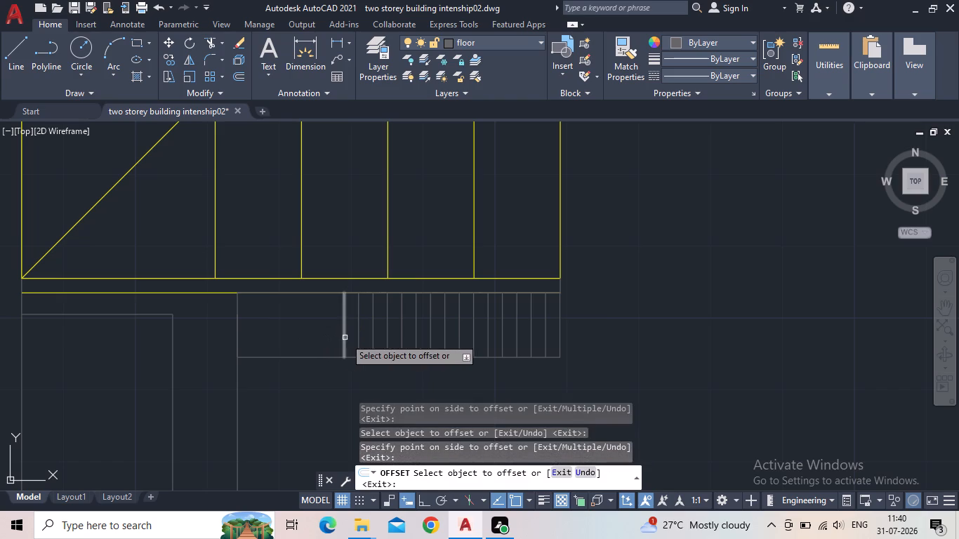
pyautogui.click(345, 338)
pyautogui.click(307, 338)
pyautogui.moveTo(331, 337); pyautogui.dragTo(322, 338)
pyautogui.click(277, 338)
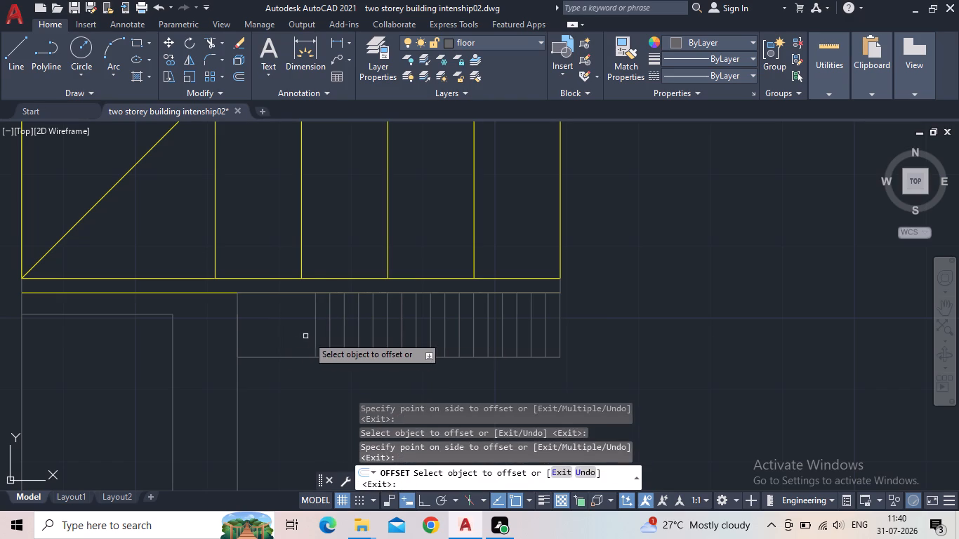
pyautogui.click(312, 336)
pyautogui.click(317, 336)
pyautogui.moveTo(312, 339); pyautogui.dragTo(301, 340)
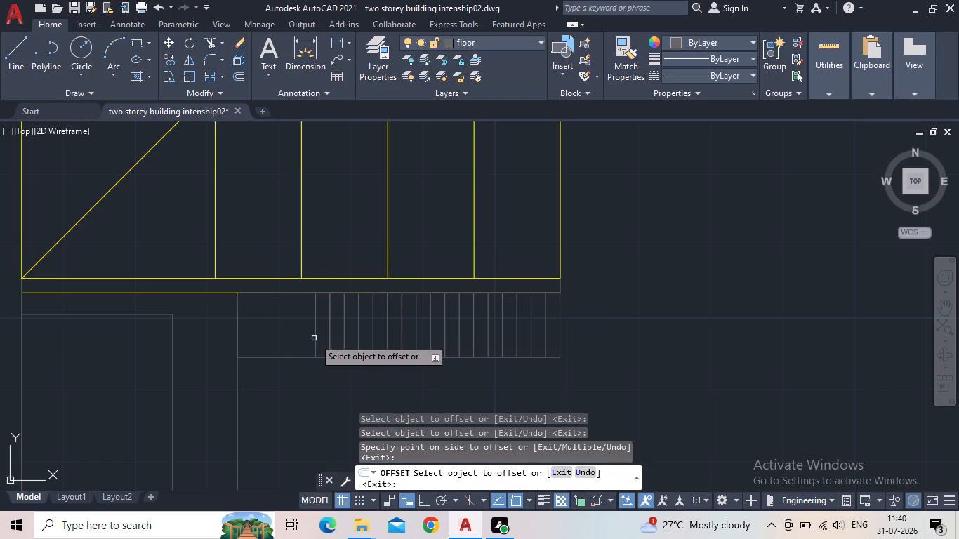
pyautogui.click(314, 340)
pyautogui.click(292, 342)
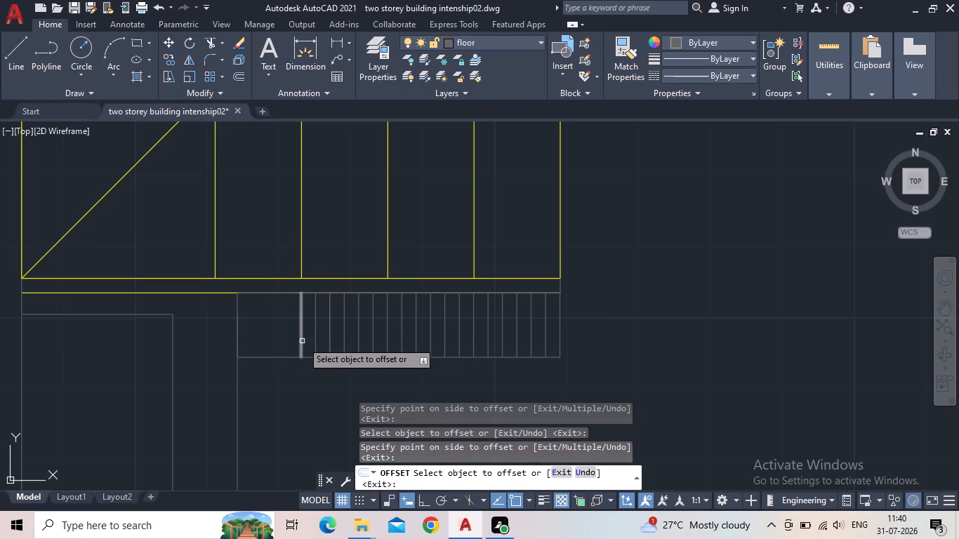
# Fill the rectangle's remaining left end with four more vertical lines at 2" offsets and finish the Offset command.
pyautogui.click(300, 341)
pyautogui.click(276, 341)
pyautogui.click(288, 341)
pyautogui.click(260, 341)
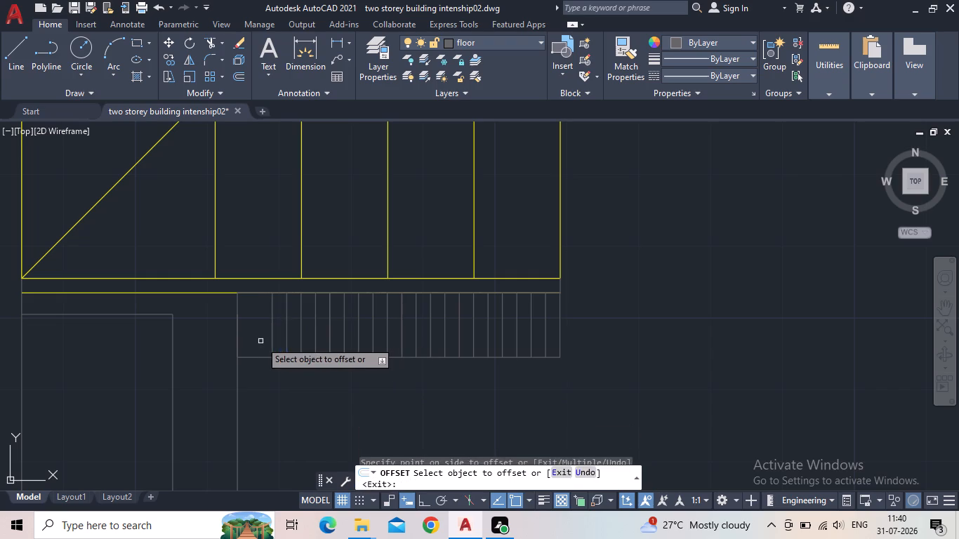
pyautogui.click(273, 341)
pyautogui.click(257, 341)
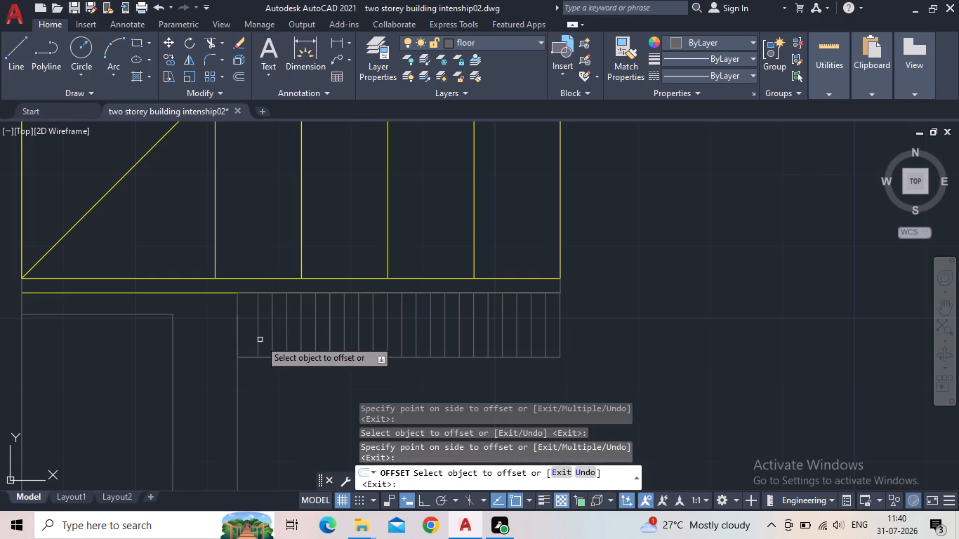
pyautogui.click(259, 340)
pyautogui.click(250, 340)
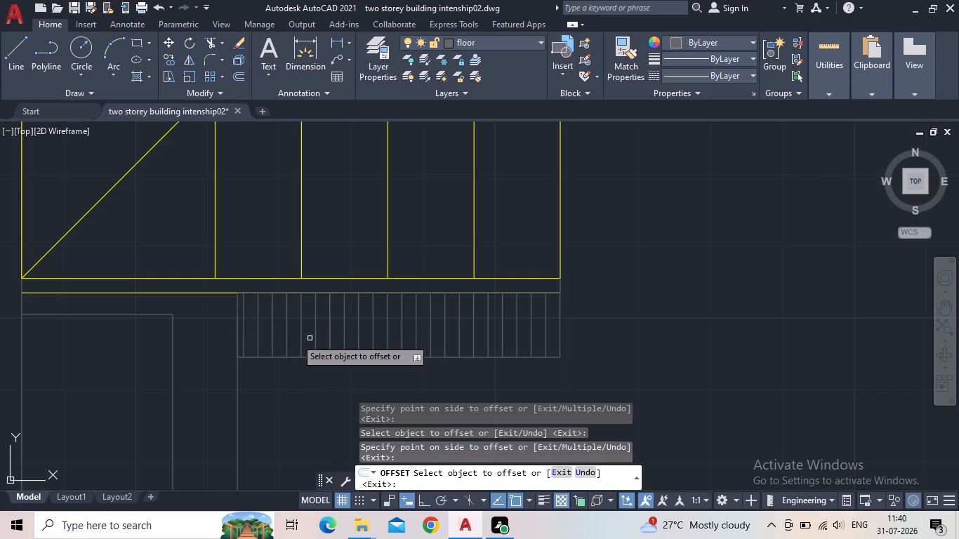
pyautogui.scroll(-3, 279, 338)
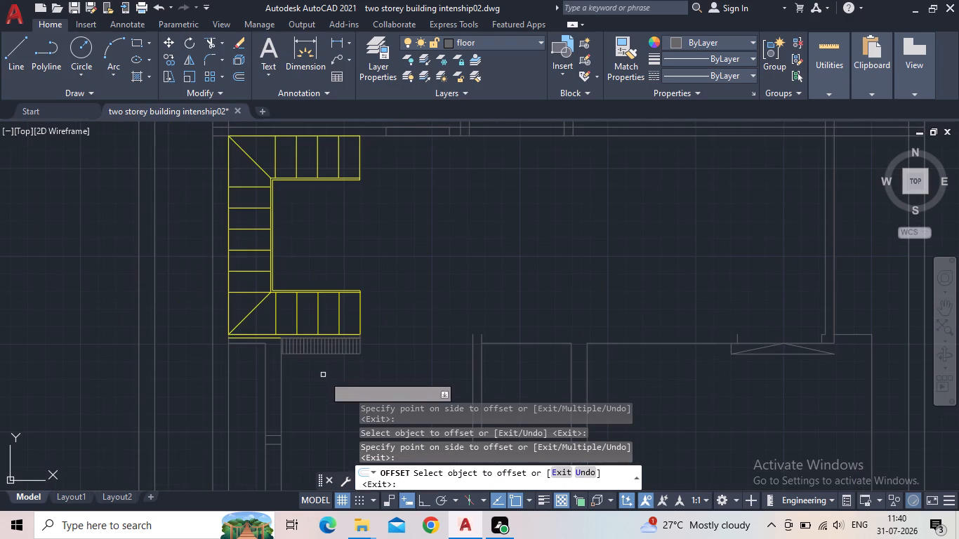
pyautogui.press('Escape')
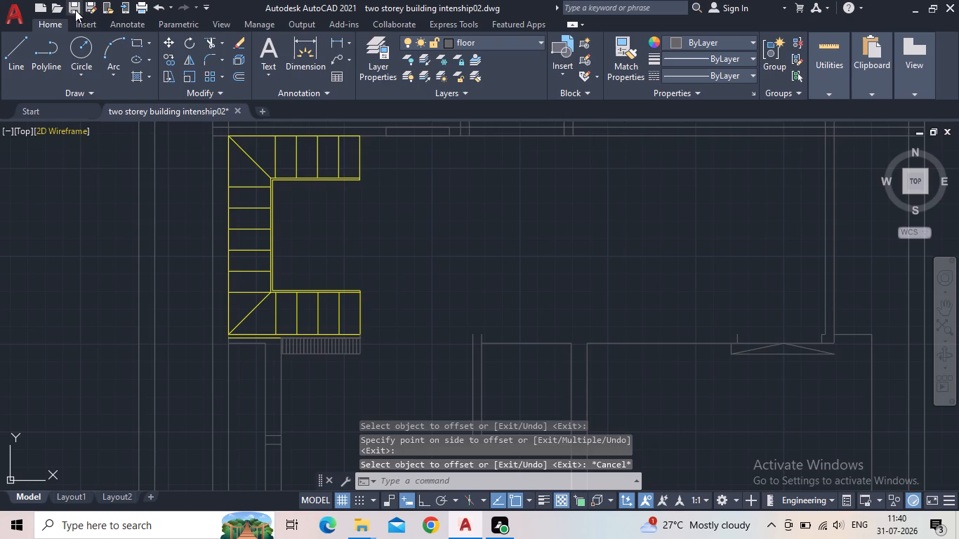
# Save the drawing.
pyautogui.click(75, 10)
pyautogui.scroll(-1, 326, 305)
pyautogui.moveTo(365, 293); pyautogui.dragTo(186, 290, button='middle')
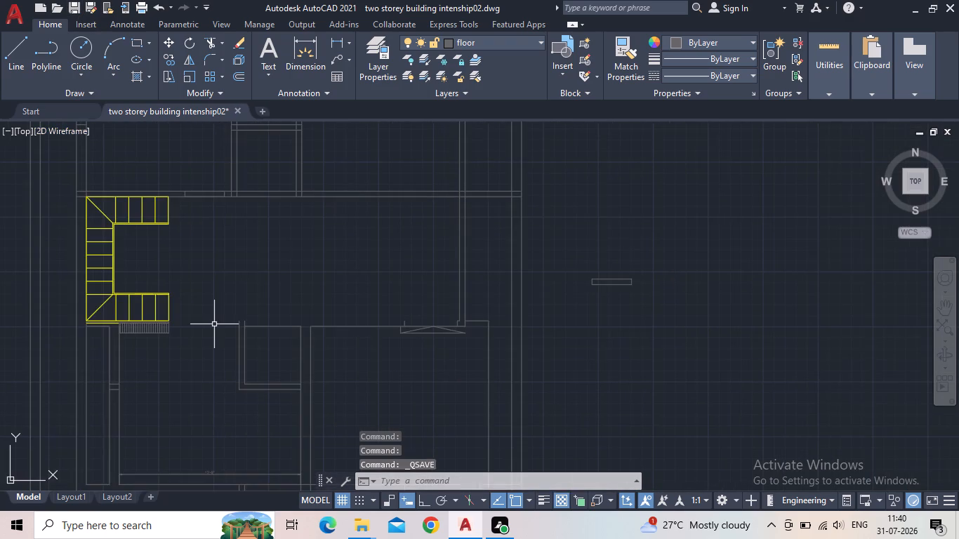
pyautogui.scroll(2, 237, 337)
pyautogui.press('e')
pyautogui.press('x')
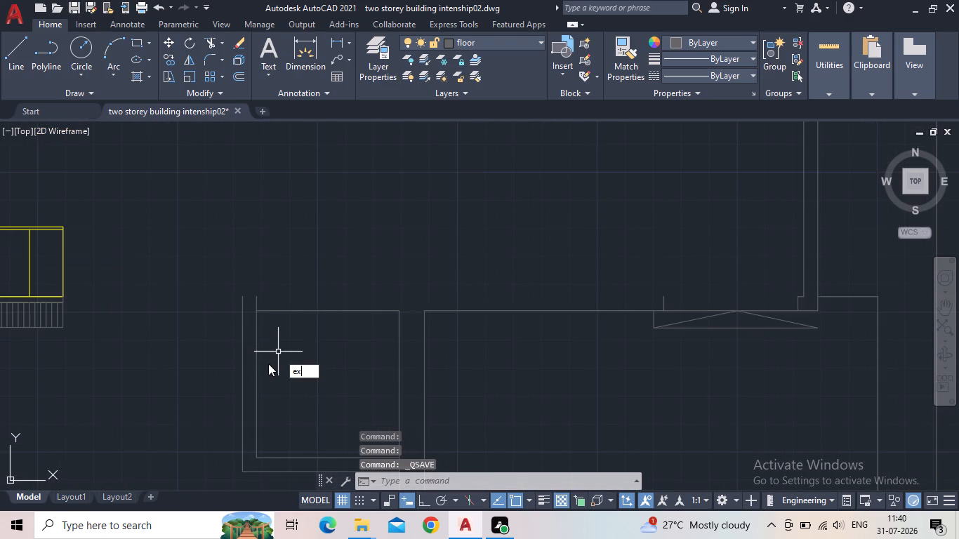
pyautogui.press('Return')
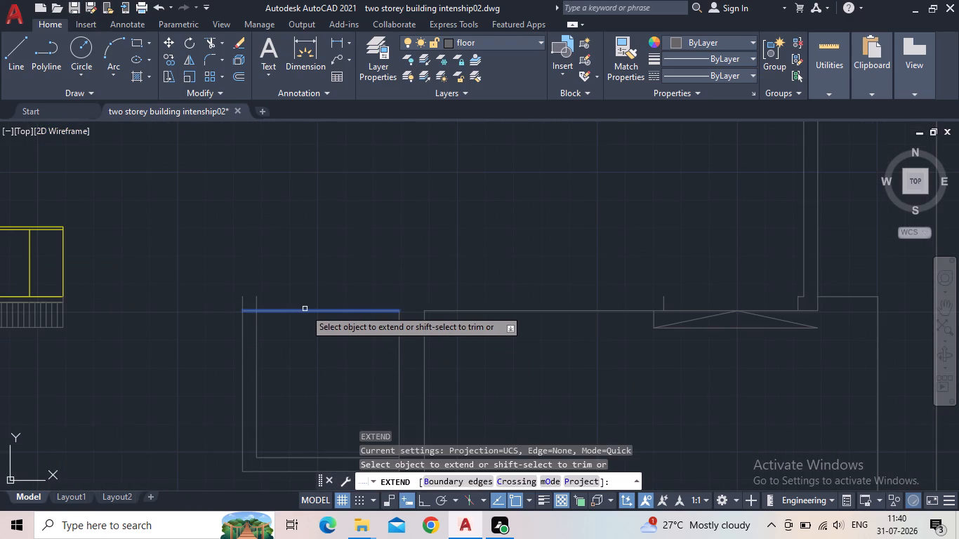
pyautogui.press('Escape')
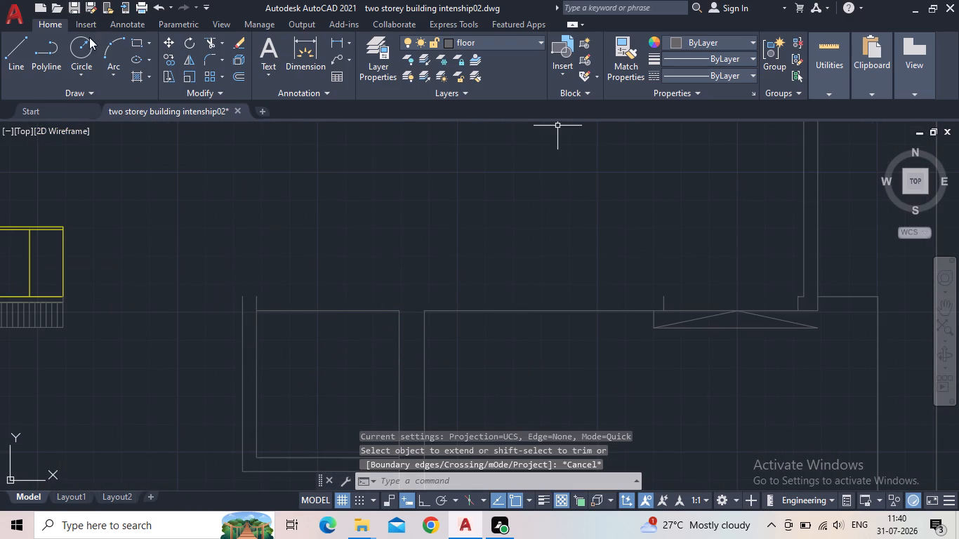
# Draw a 12'-6.5" horizontal wall line from the door jamb's upper corner to the small room's outer upper-left corner.
pyautogui.click(14, 54)
pyautogui.scroll(1, 788, 317)
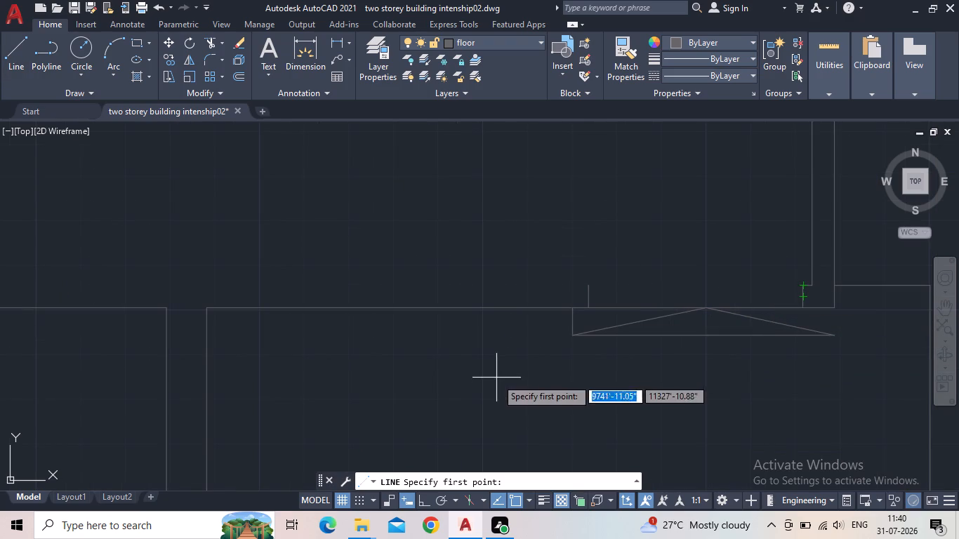
pyautogui.click(587, 288)
pyautogui.moveTo(443, 295); pyautogui.dragTo(728, 255, button='middle')
pyautogui.scroll(1, 443, 295)
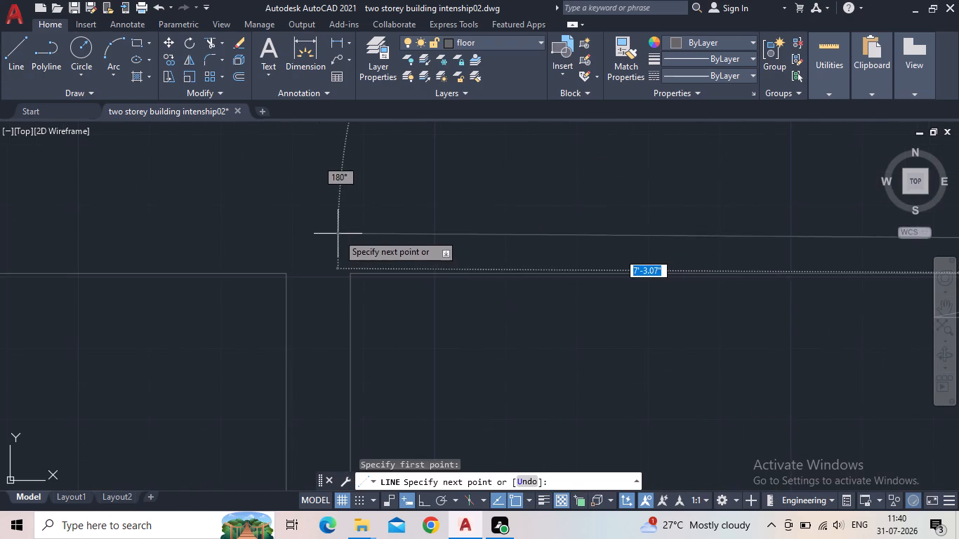
pyautogui.moveTo(337, 244); pyautogui.dragTo(405, 262, button='middle')
pyautogui.scroll(-2, 399, 255)
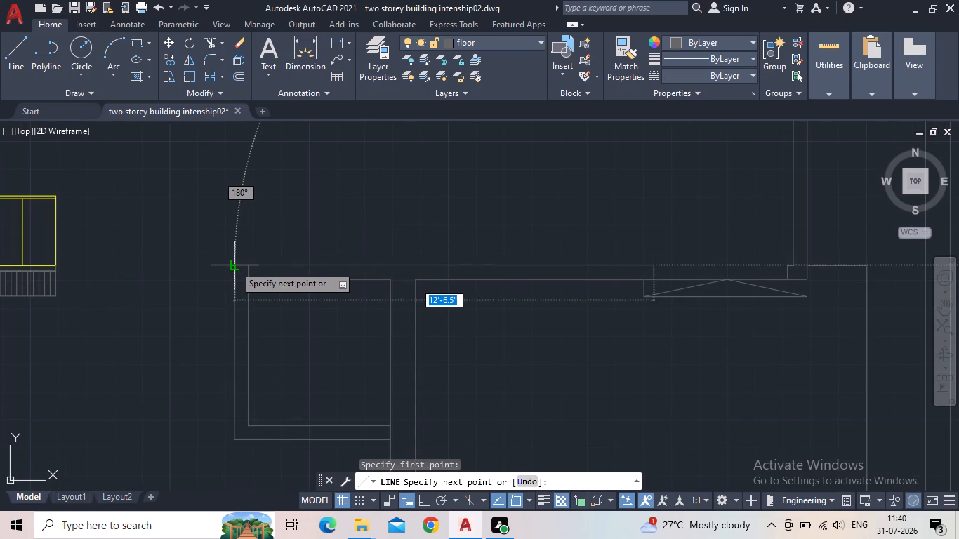
pyautogui.click(234, 265)
pyautogui.press('Escape')
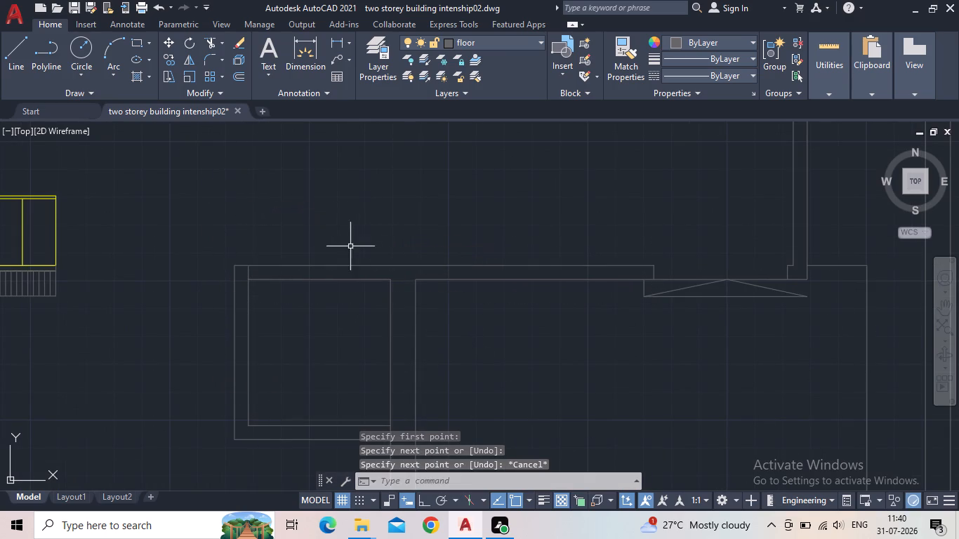
# Extend the small room's right-hand vertical wall line up to the new horizontal wall line.
pyautogui.scroll(-2, 353, 266)
pyautogui.moveTo(503, 322); pyautogui.dragTo(502, 305, button='middle')
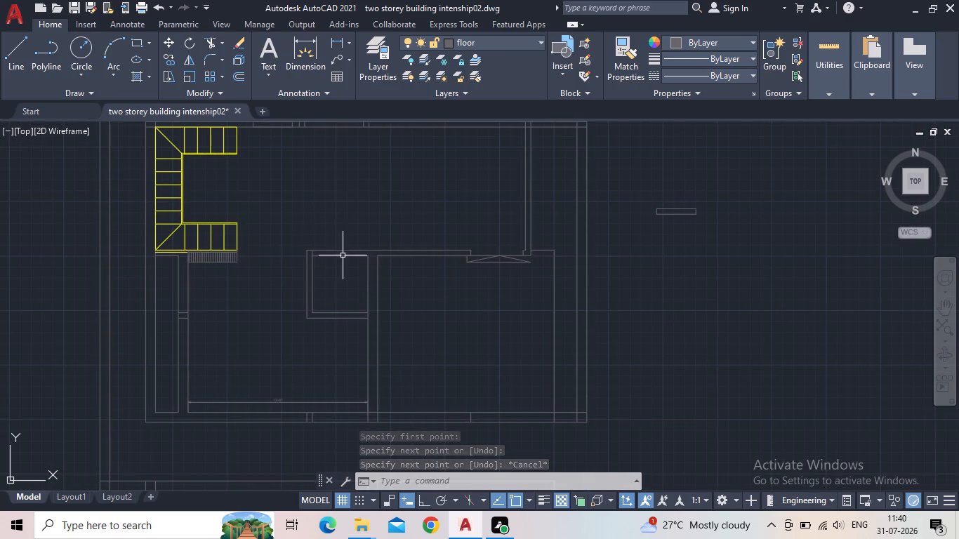
pyautogui.scroll(2, 343, 274)
pyautogui.press('t')
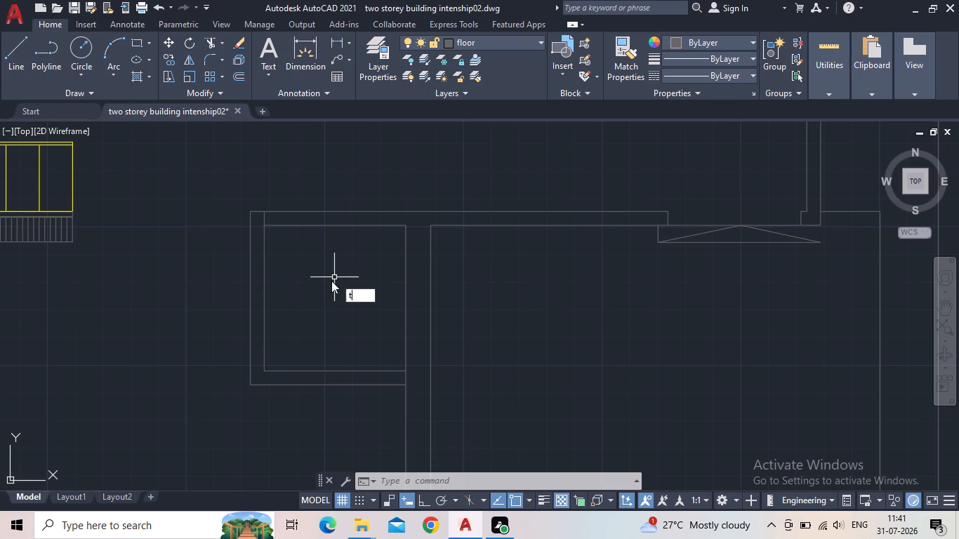
pyautogui.press('r')
pyautogui.press('Escape')
pyautogui.press('e')
pyautogui.press('x')
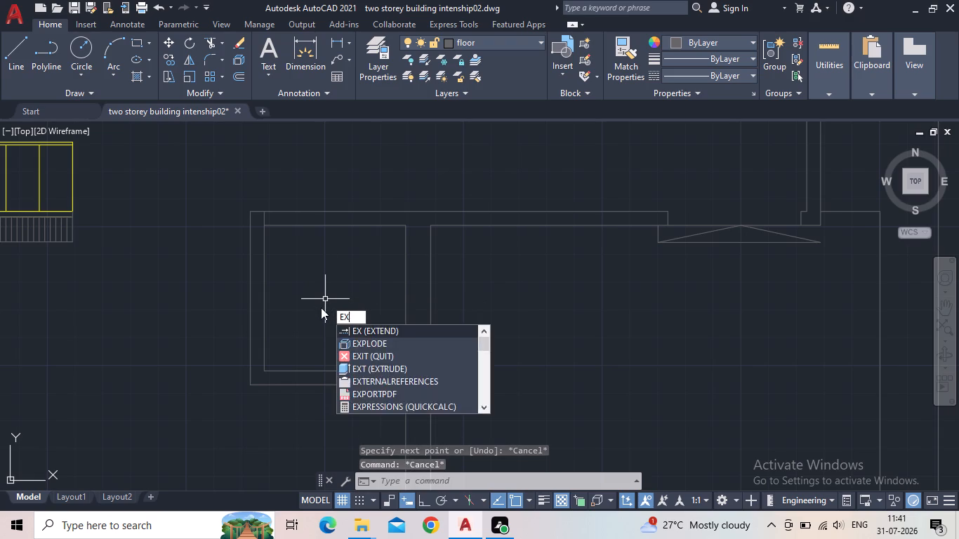
pyautogui.press('Return')
pyautogui.click(406, 236)
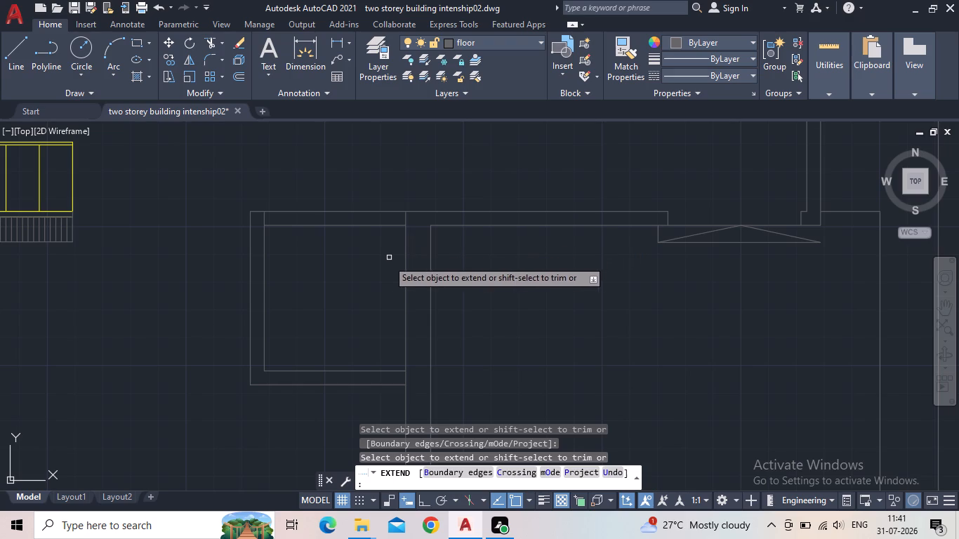
pyautogui.press('Escape')
# Trim away the small room's inner top wall line between its two side walls.
pyautogui.press('t')
pyautogui.press('r')
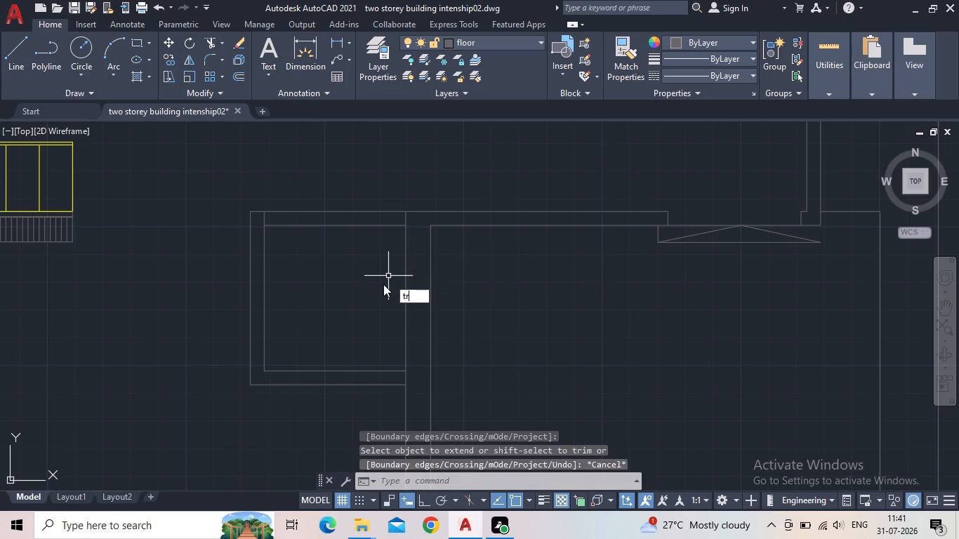
pyautogui.press('Return')
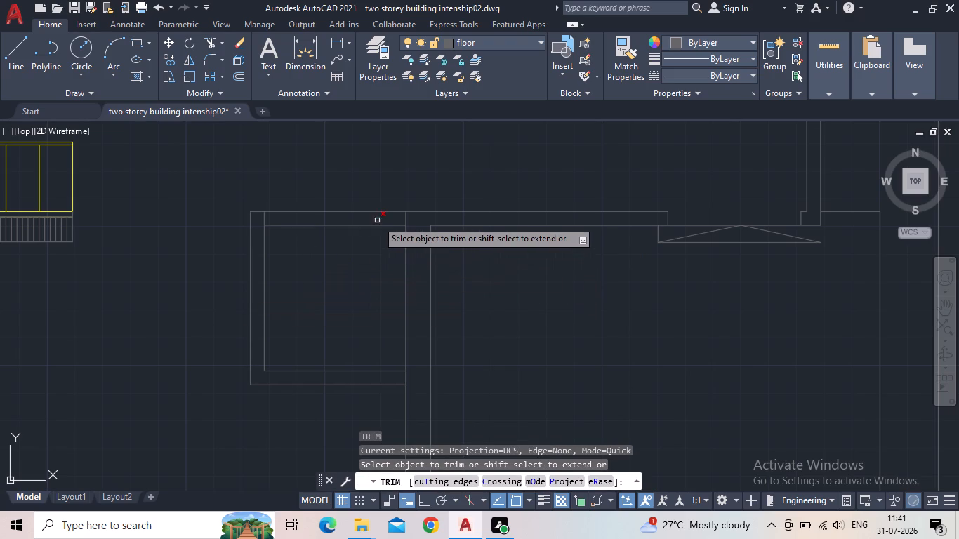
pyautogui.scroll(2, 338, 231)
pyautogui.click(325, 231)
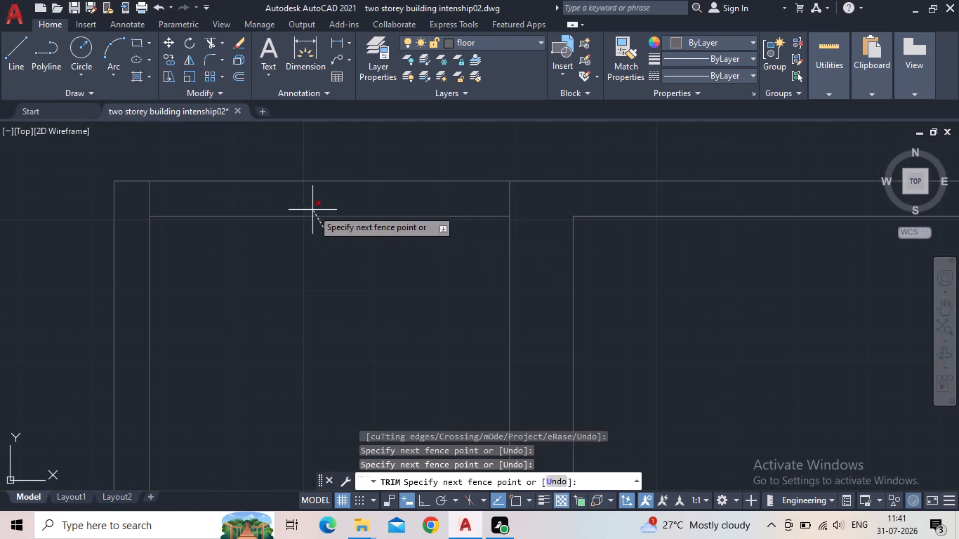
pyautogui.click(312, 209)
pyautogui.scroll(-3, 342, 258)
pyautogui.moveTo(359, 319); pyautogui.dragTo(477, 306, button='middle')
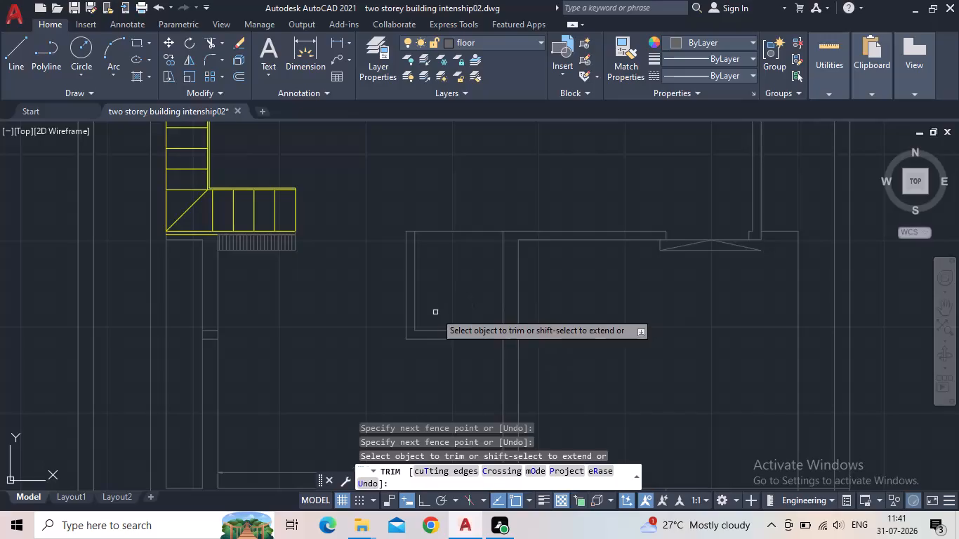
pyautogui.moveTo(409, 300); pyautogui.dragTo(358, 300, button='middle')
pyautogui.scroll(-2, 355, 300)
pyautogui.scroll(1, 316, 354)
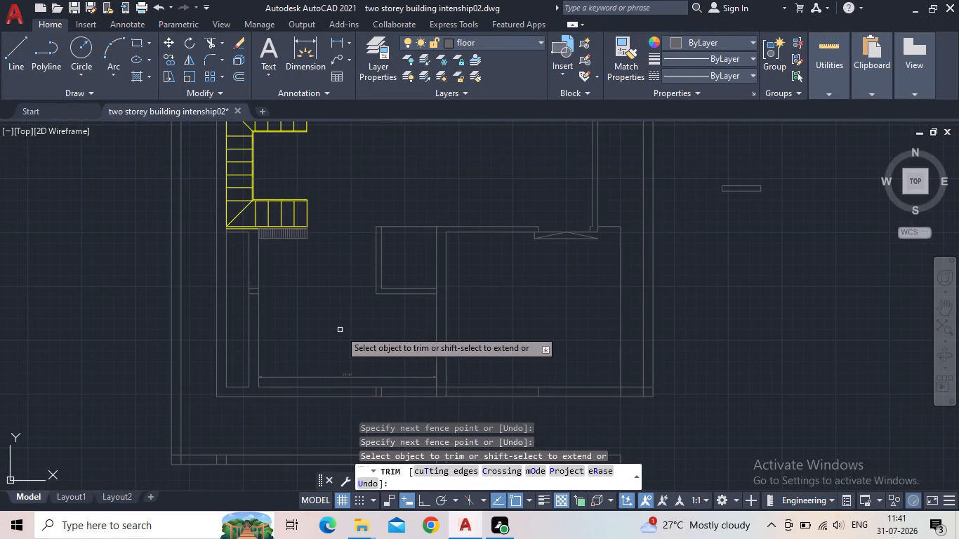
pyautogui.press('Escape')
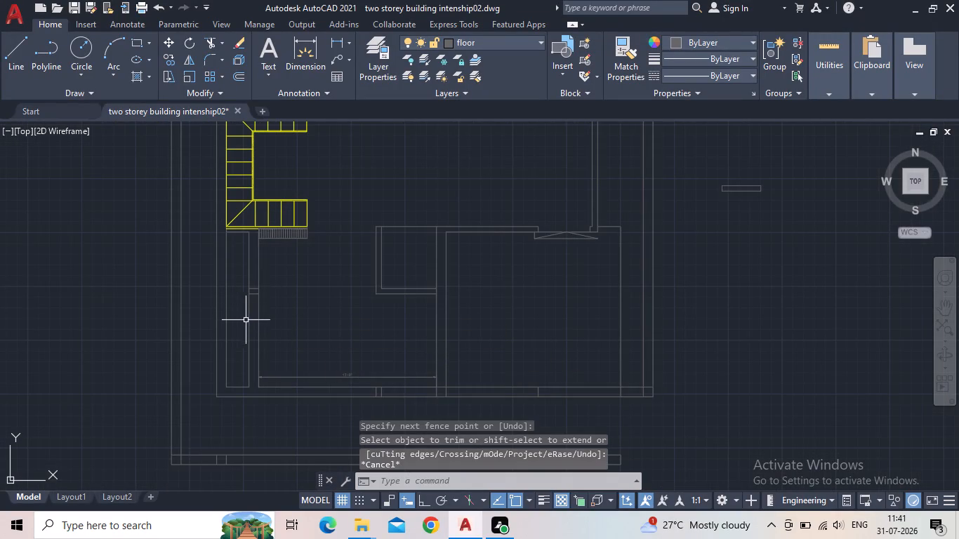
# Delete the 13'-9" dimension along the bottom of the room below the staircase.
pyautogui.scroll(1, 260, 304)
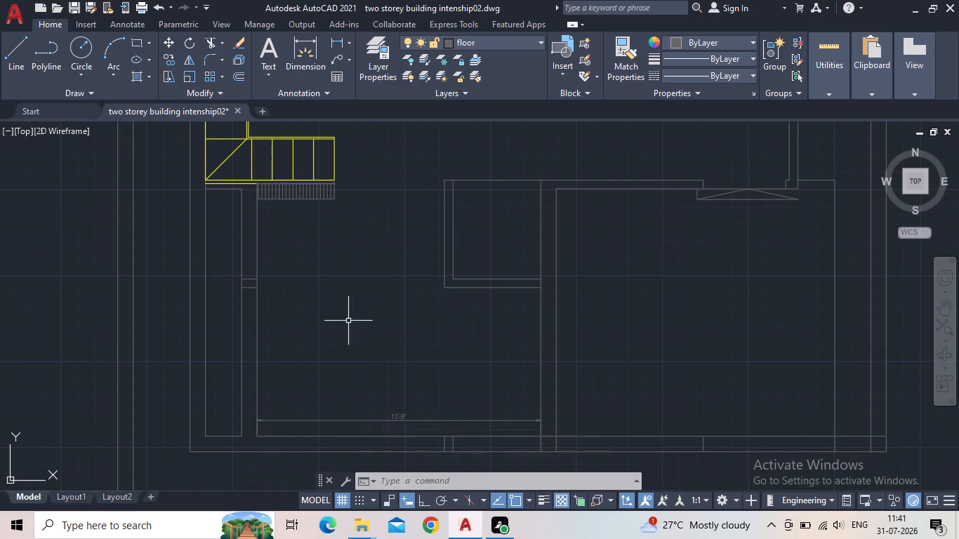
pyautogui.moveTo(400, 356); pyautogui.dragTo(346, 324, button='middle')
pyautogui.click(397, 390)
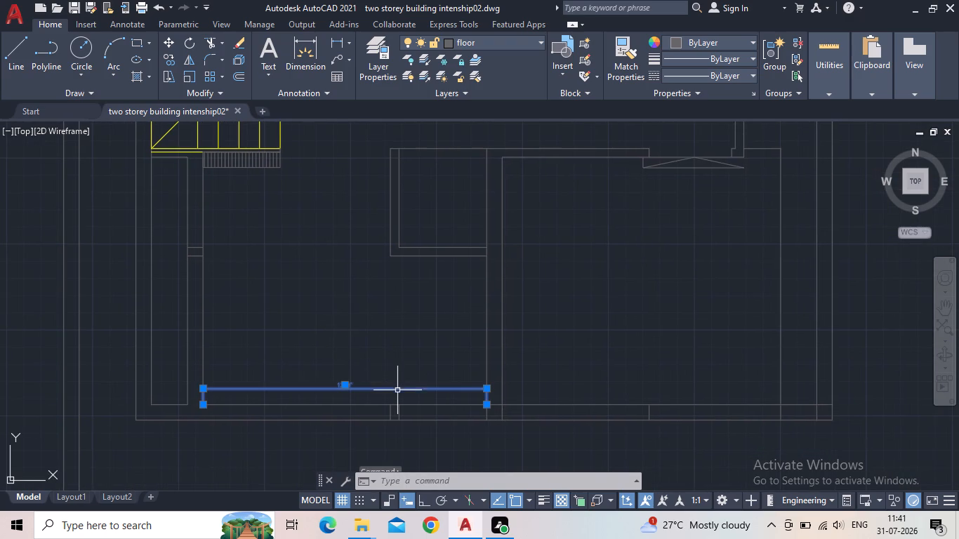
pyautogui.press('Delete')
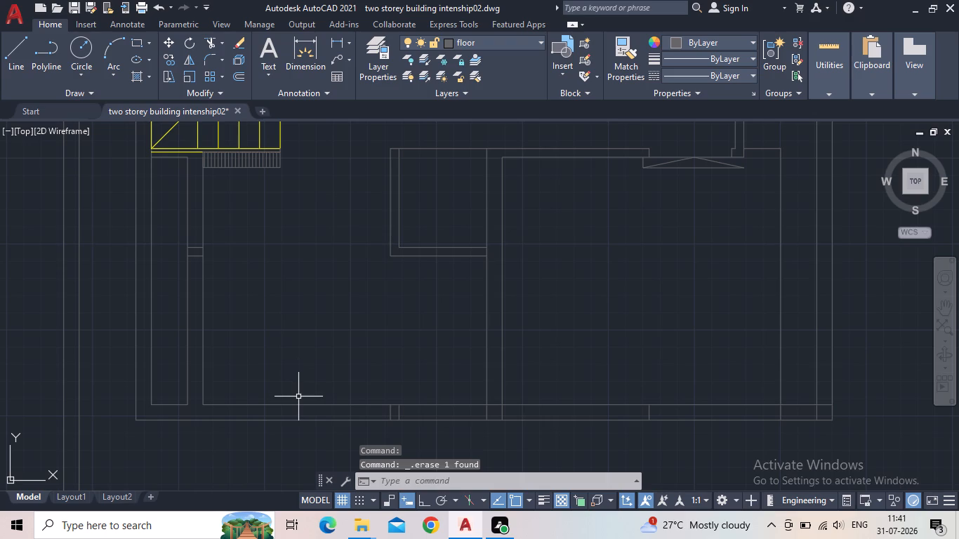
# Draw a rectangle about 13'-9" by 1'-11" along the room's bottom wall, from its lower-right corner to its left wall.
pyautogui.click(135, 44)
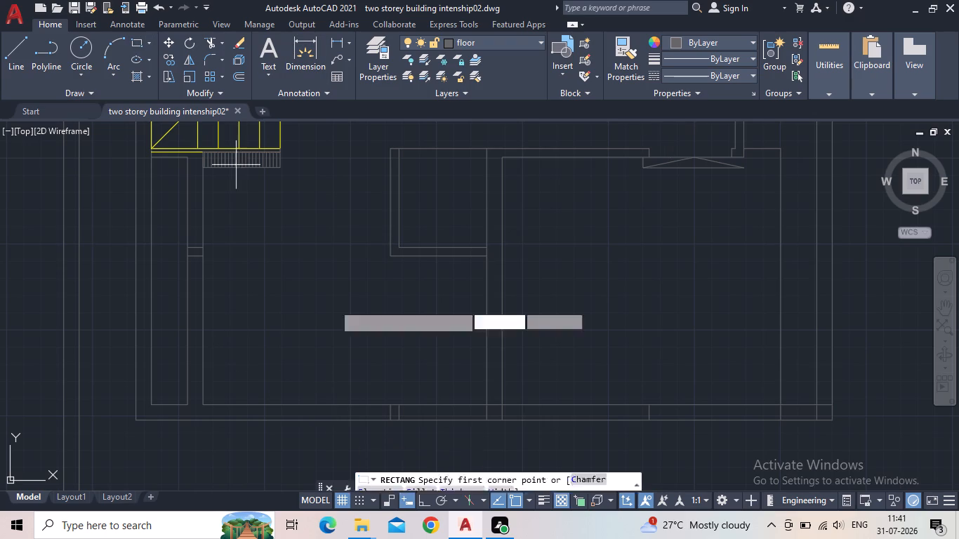
pyautogui.scroll(1, 508, 430)
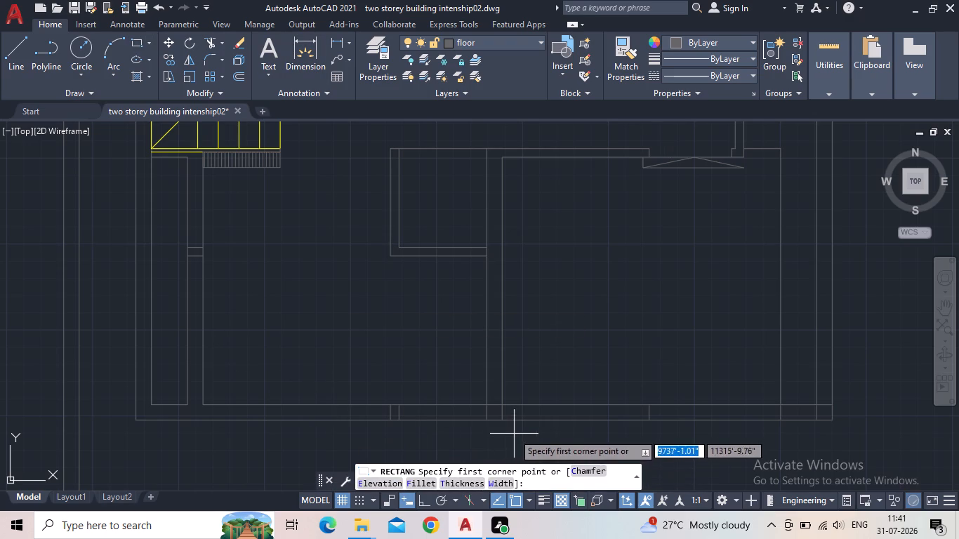
pyautogui.moveTo(473, 392); pyautogui.dragTo(456, 383)
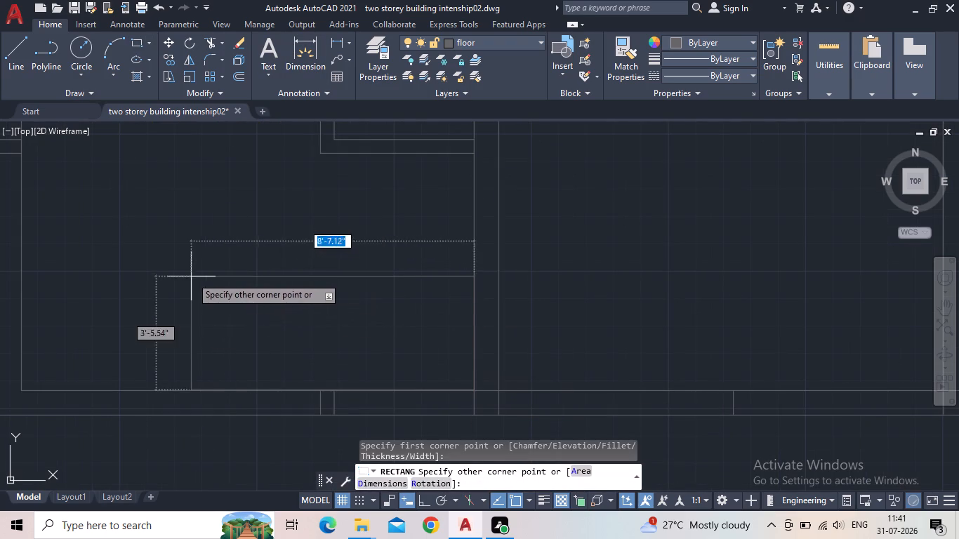
pyautogui.moveTo(178, 321); pyautogui.dragTo(532, 291, button='middle')
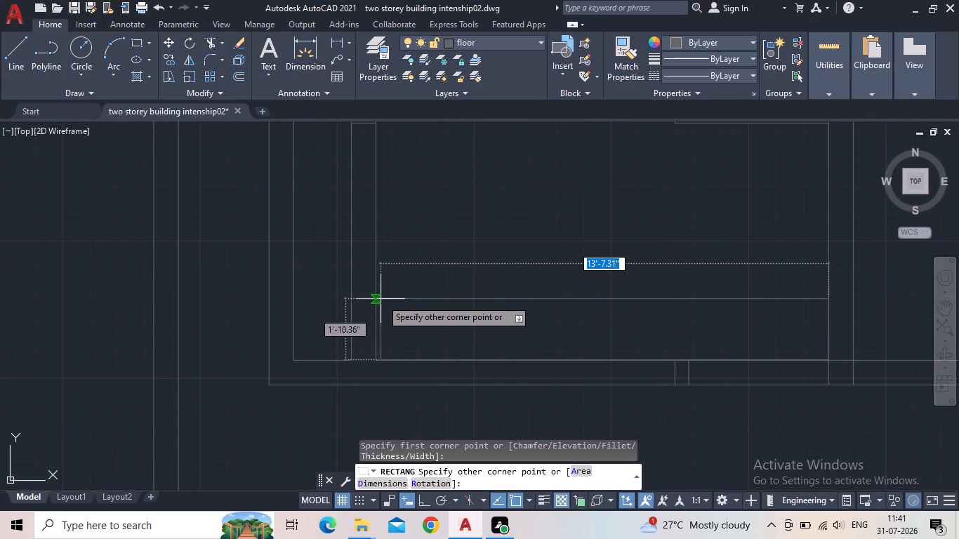
pyautogui.scroll(-2, 385, 279)
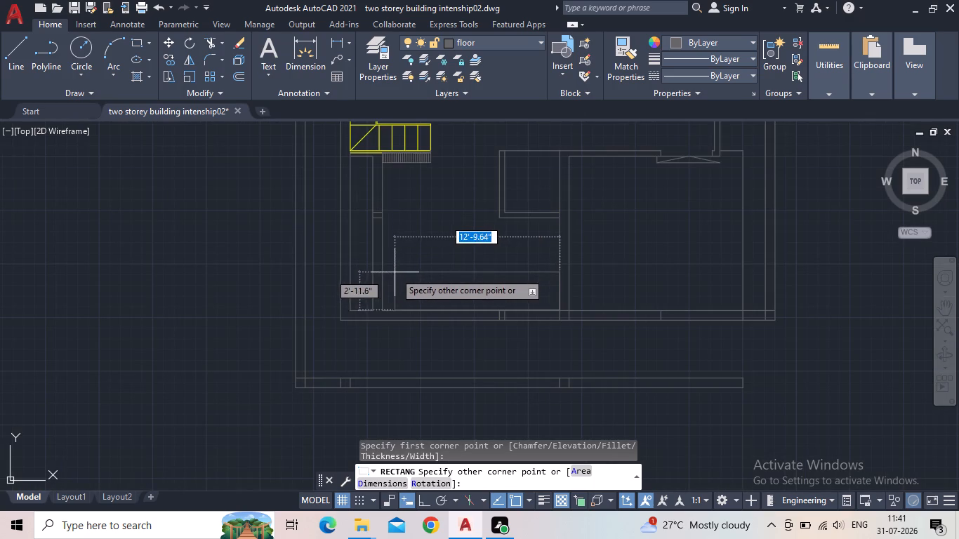
pyautogui.moveTo(382, 286); pyautogui.dragTo(382, 321, button='middle')
pyautogui.scroll(1, 373, 312)
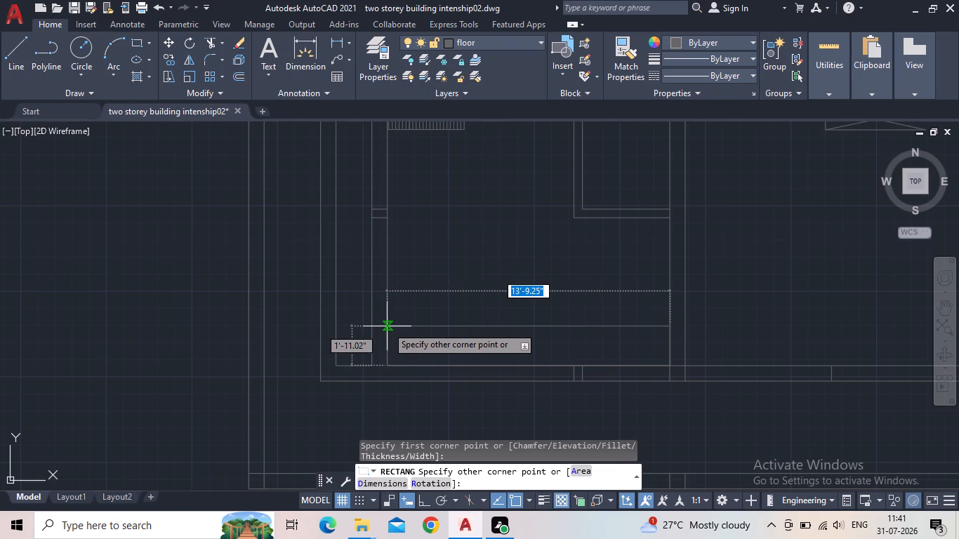
pyautogui.scroll(3, 387, 326)
pyautogui.click(387, 326)
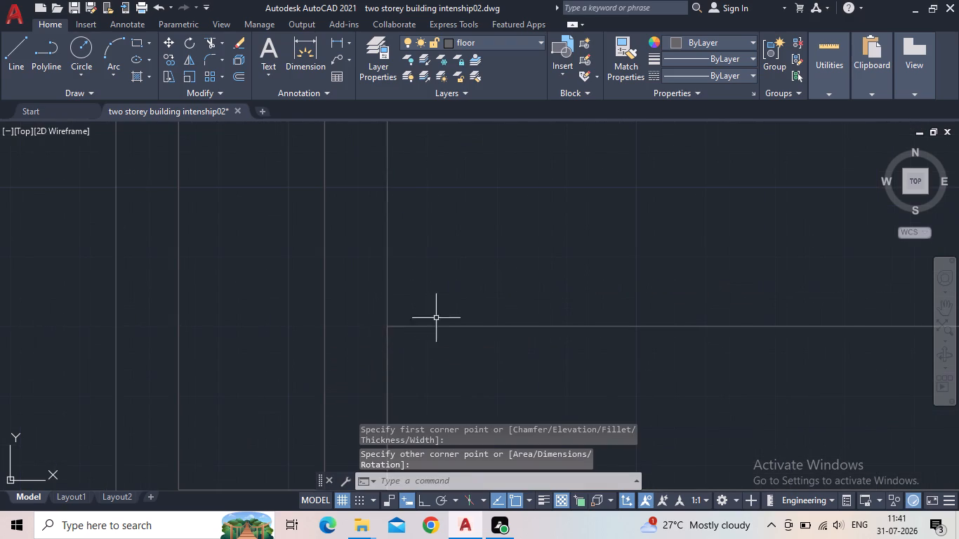
pyautogui.scroll(-3, 505, 326)
pyautogui.moveTo(567, 374); pyautogui.dragTo(421, 366, button='middle')
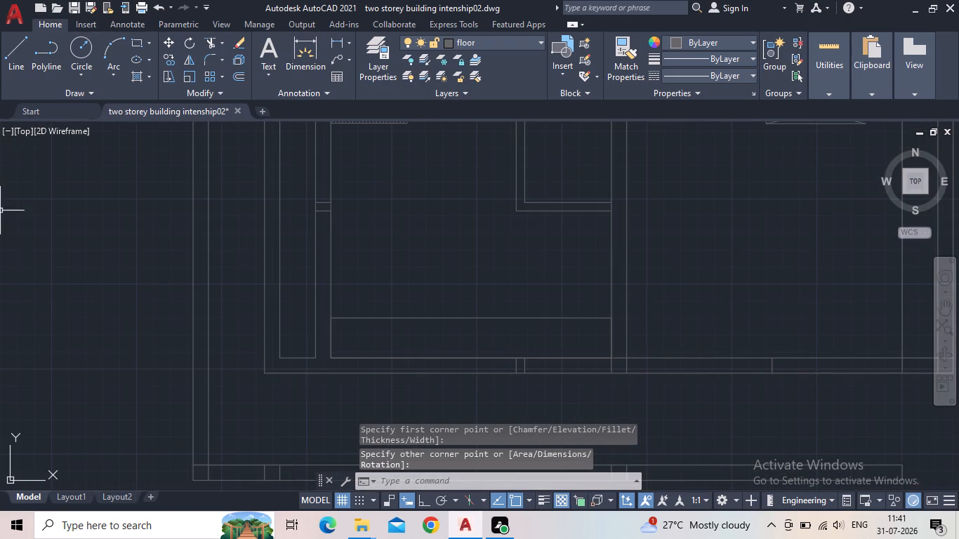
# Draw a second rectangle about 7'-1" tall along the room's left wall, from its lower-left corner up to the wall stub.
pyautogui.click(142, 42)
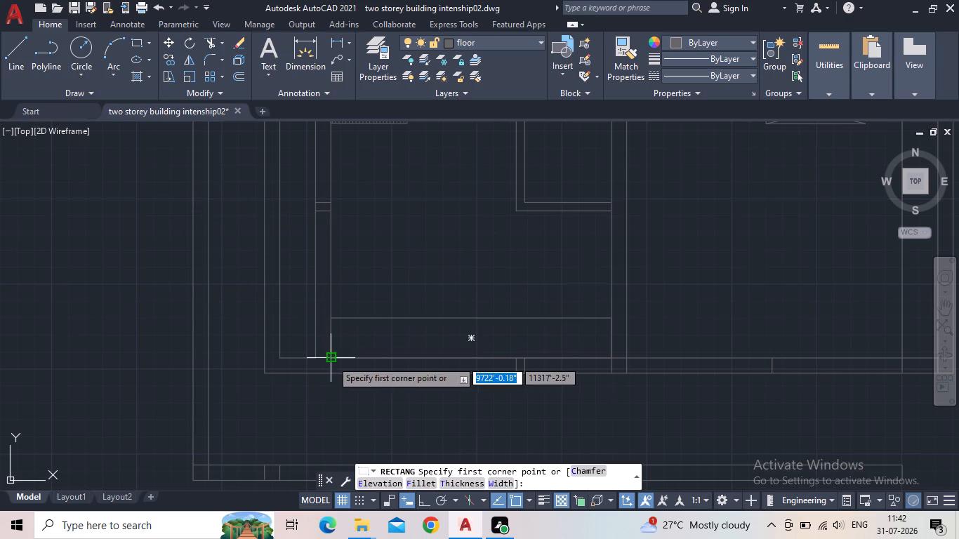
pyautogui.moveTo(331, 360); pyautogui.dragTo(342, 356)
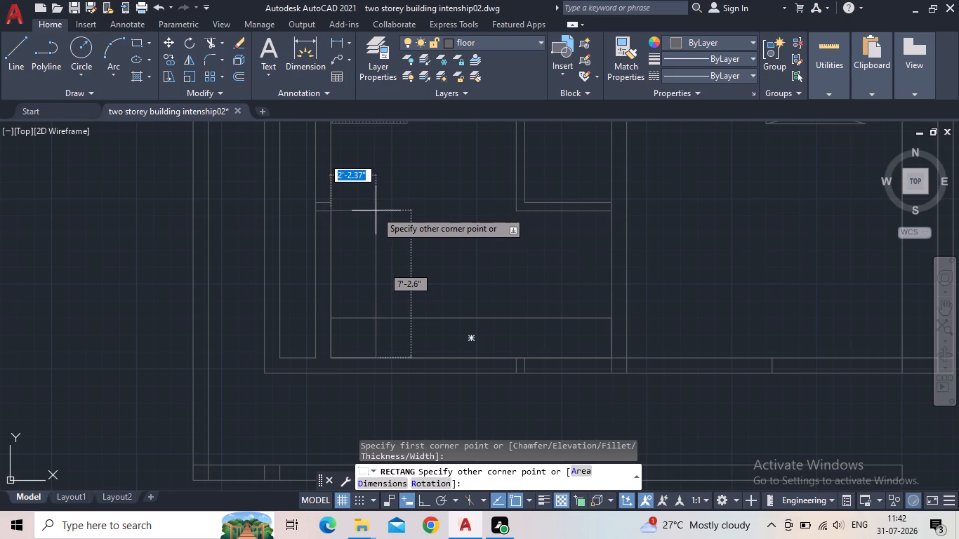
pyautogui.scroll(2, 382, 214)
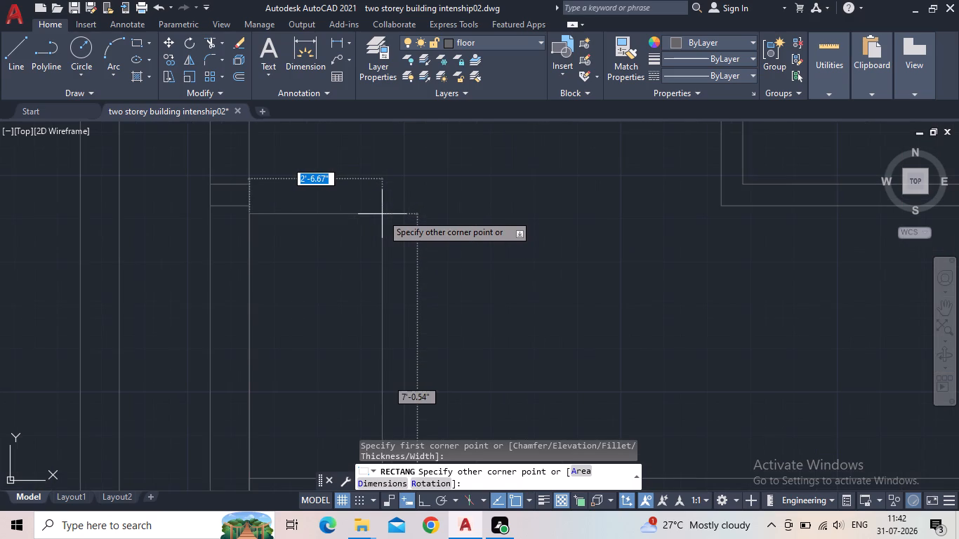
pyautogui.scroll(-2, 381, 207)
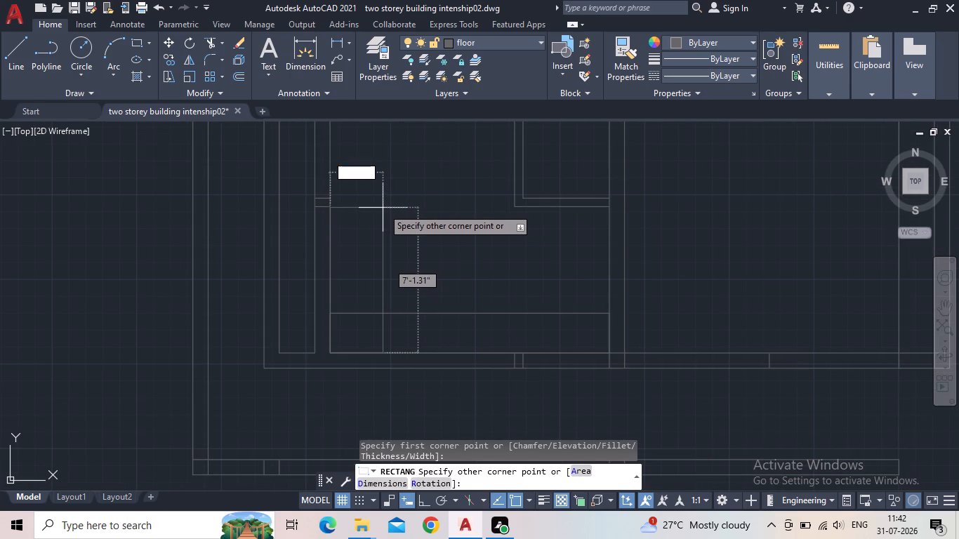
pyautogui.click(383, 207)
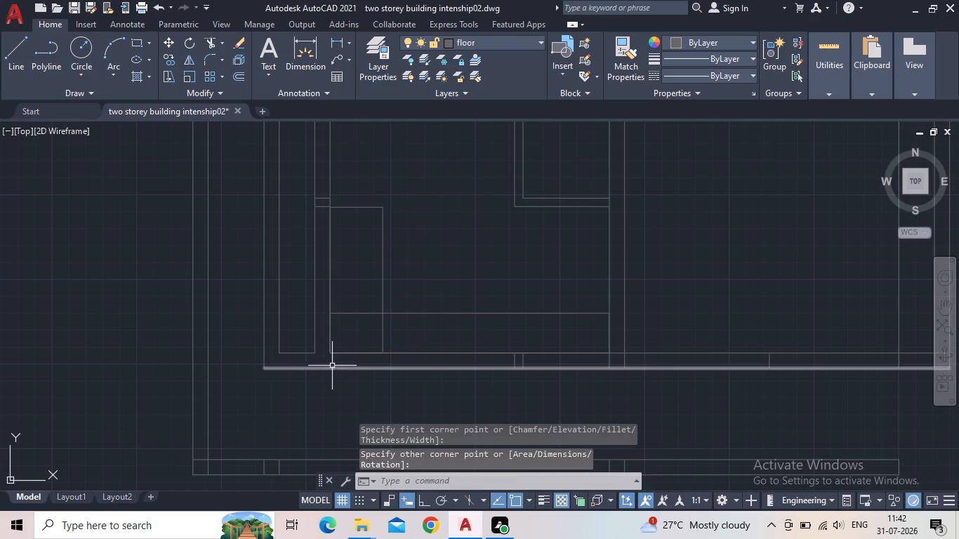
pyautogui.press('Escape')
# Trim the overlapping segments of the two counter rectangles inside their shared corner, leaving a single L-shaped outline.
pyautogui.scroll(2, 311, 284)
pyautogui.scroll(-3, 339, 271)
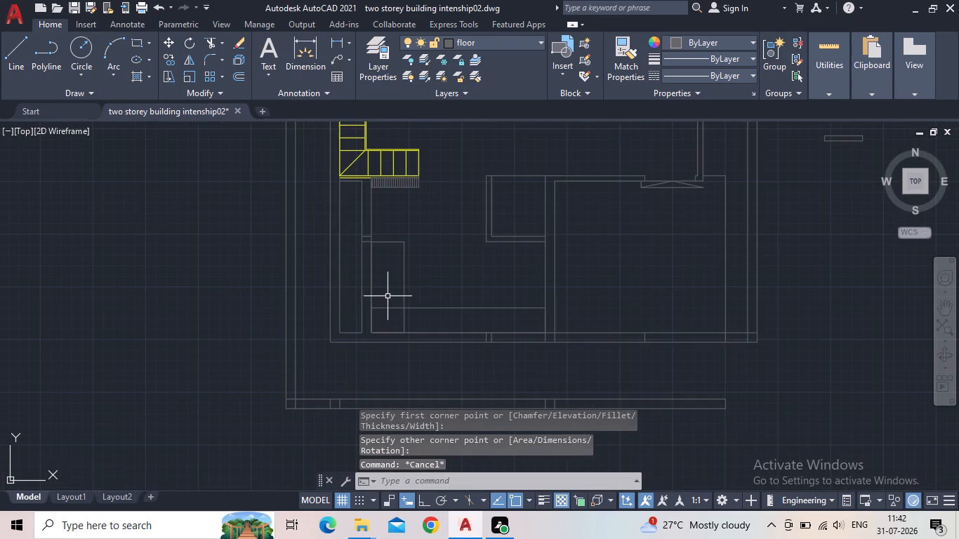
pyautogui.moveTo(401, 293); pyautogui.dragTo(340, 328, button='middle')
pyautogui.press('t')
pyautogui.press('r')
pyautogui.press('Return')
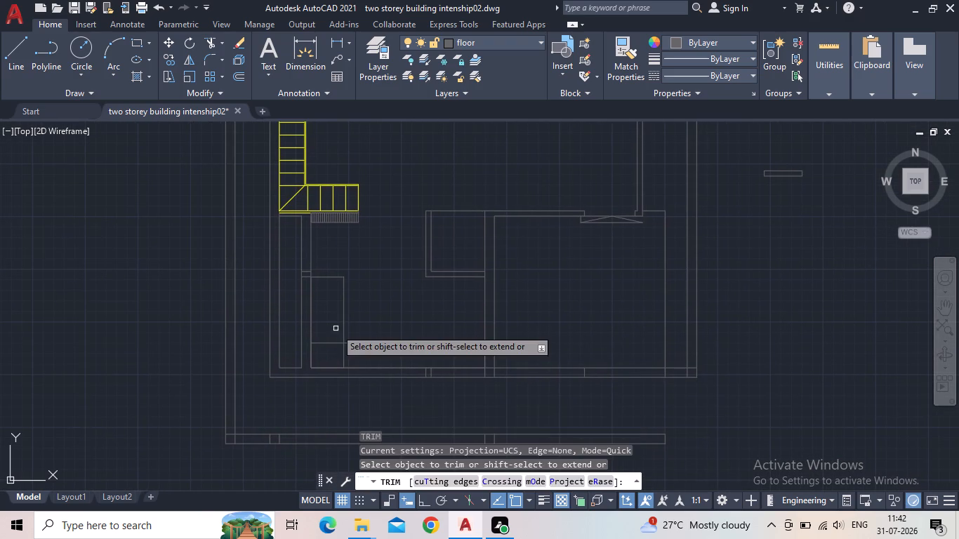
pyautogui.scroll(1, 340, 358)
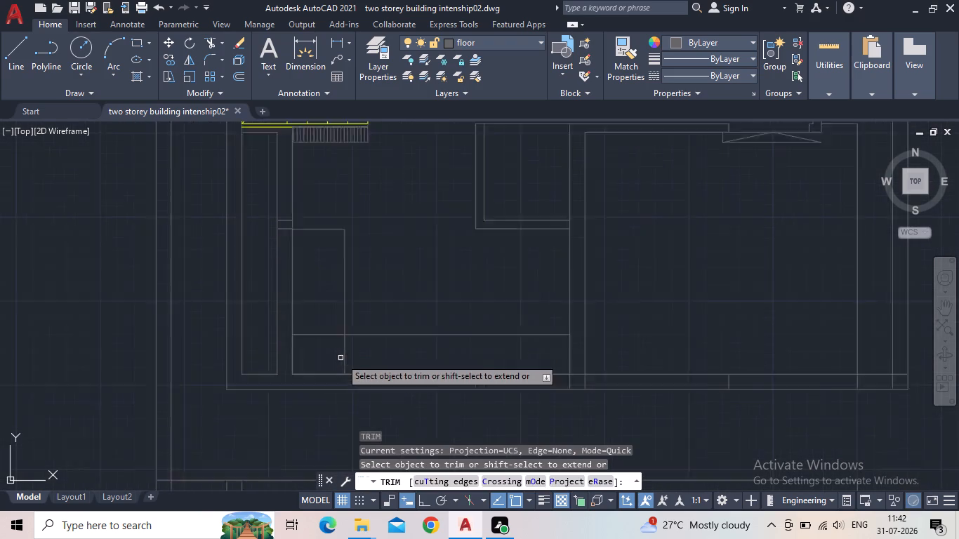
pyautogui.scroll(1, 340, 358)
pyautogui.moveTo(376, 347); pyautogui.dragTo(355, 345)
pyautogui.moveTo(348, 346); pyautogui.dragTo(342, 344)
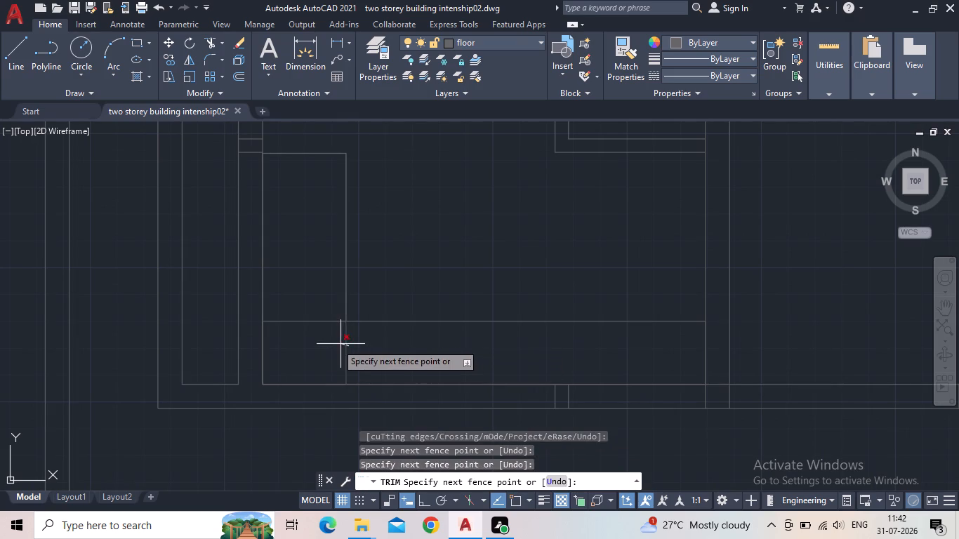
pyautogui.click(329, 342)
pyautogui.click(320, 325)
pyautogui.click(312, 306)
pyautogui.scroll(-1, 331, 318)
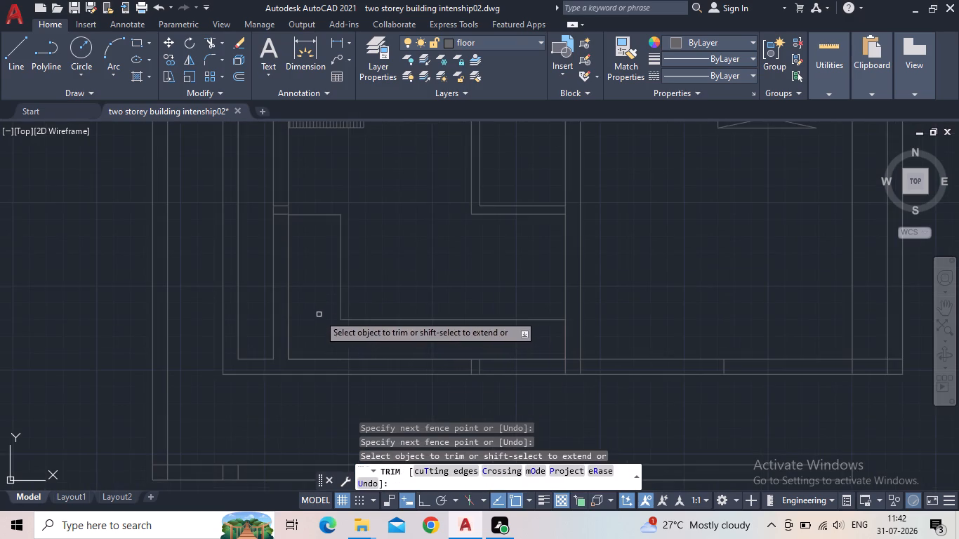
# Trim away the upper line of the wall stub above the counter, between the left wall's two faces.
pyautogui.moveTo(318, 321); pyautogui.dragTo(411, 418, button='middle')
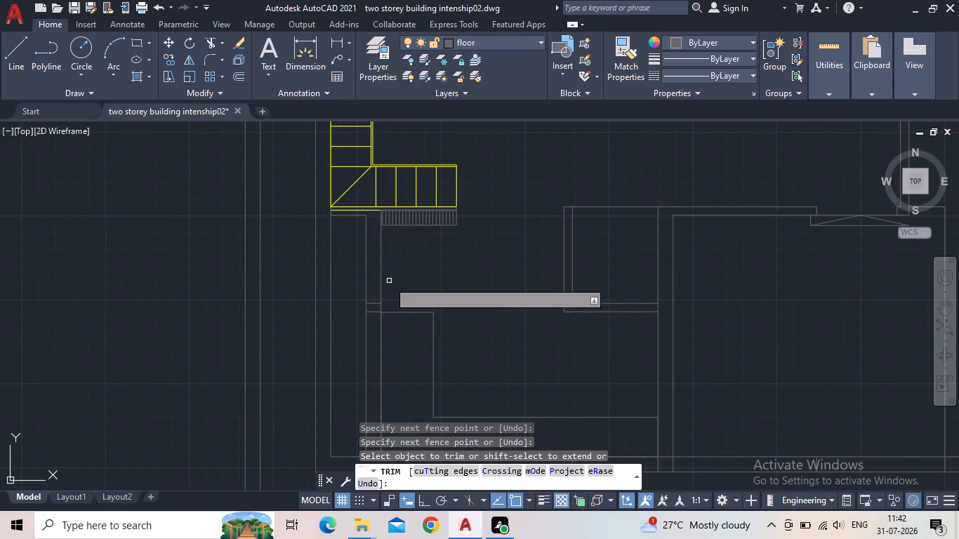
pyautogui.scroll(2, 375, 298)
pyautogui.click(383, 317)
pyautogui.click(373, 301)
pyautogui.scroll(-2, 411, 319)
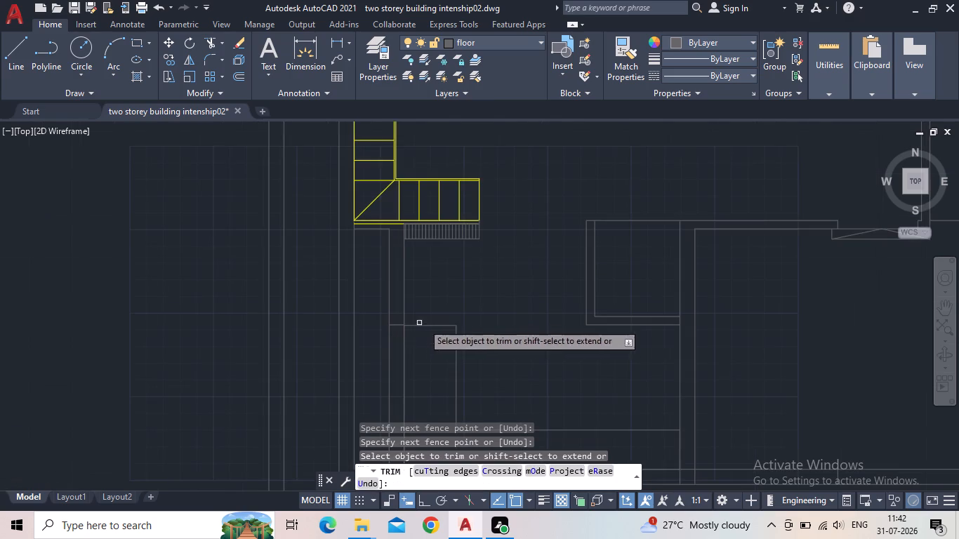
pyautogui.scroll(3, 396, 328)
pyautogui.press('Escape')
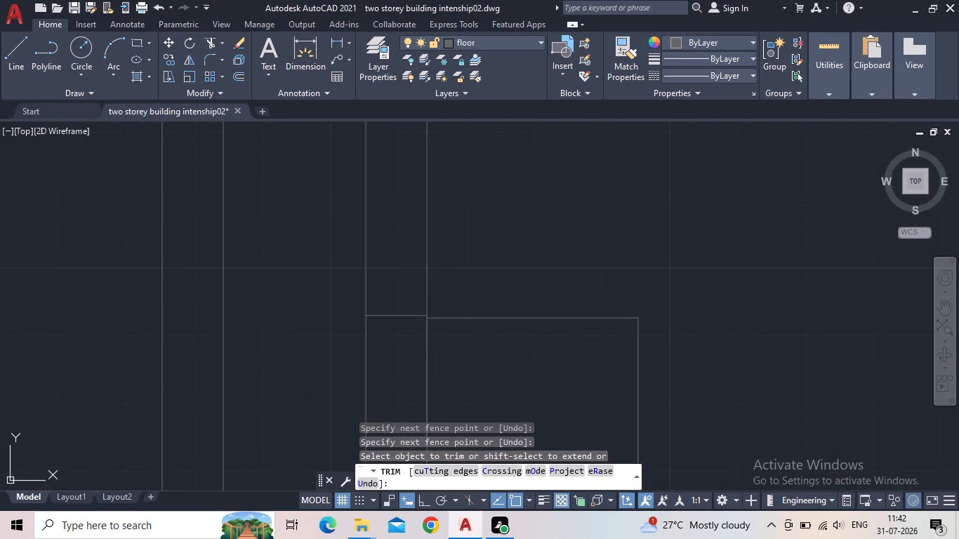
# Delete the remaining short stub line between the left wall's two faces beside the counter's top edge.
pyautogui.click(406, 323)
pyautogui.click(399, 305)
pyautogui.press('Escape')
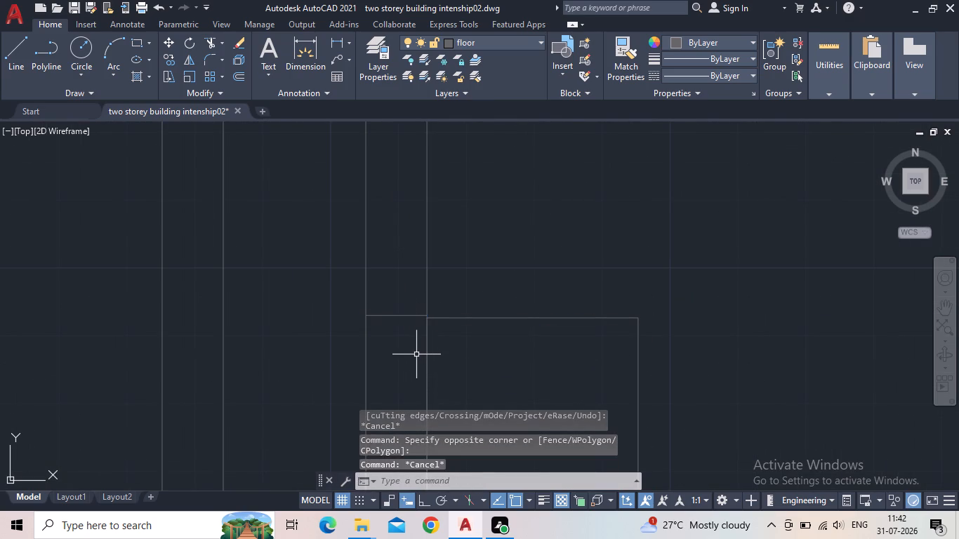
pyautogui.moveTo(406, 345); pyautogui.dragTo(402, 331)
pyautogui.click(397, 312)
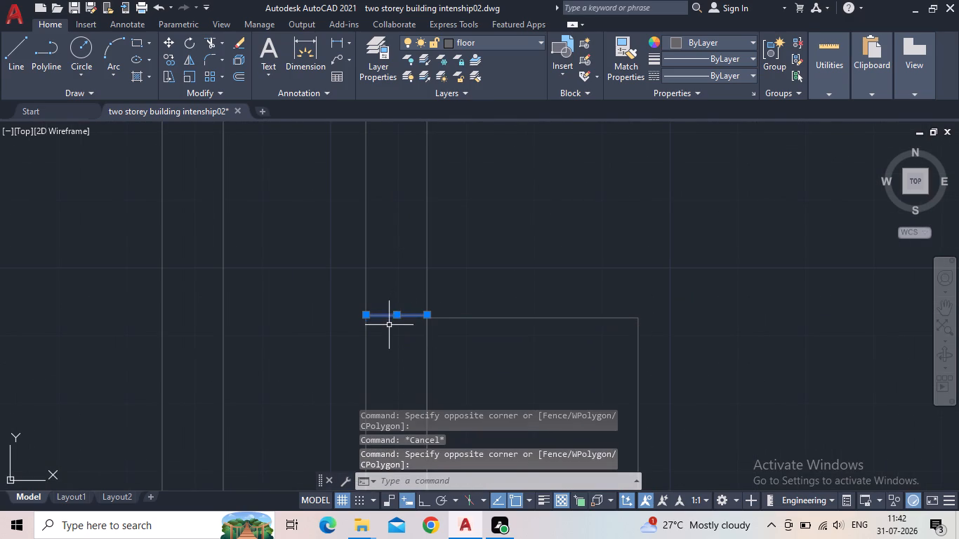
pyautogui.press('Delete')
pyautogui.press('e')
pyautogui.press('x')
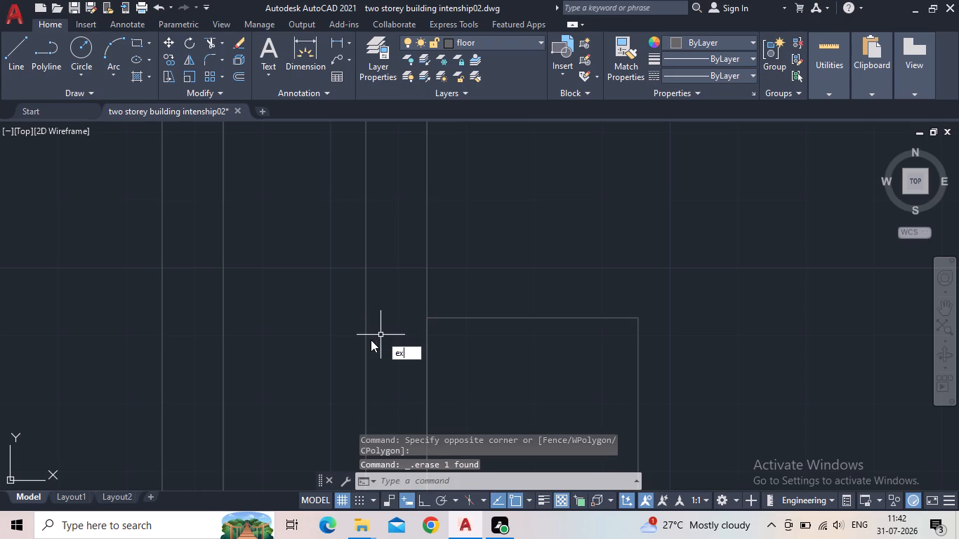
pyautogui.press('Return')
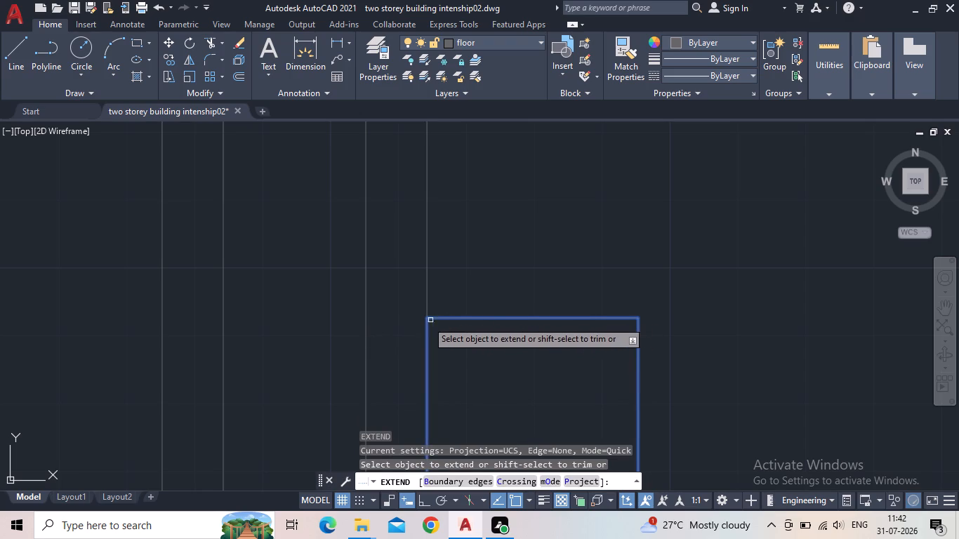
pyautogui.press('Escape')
# Draw a 9" horizontal line from the counter's upper-left corner across the left wall to its opposite face.
pyautogui.press('l')
pyautogui.press('Return')
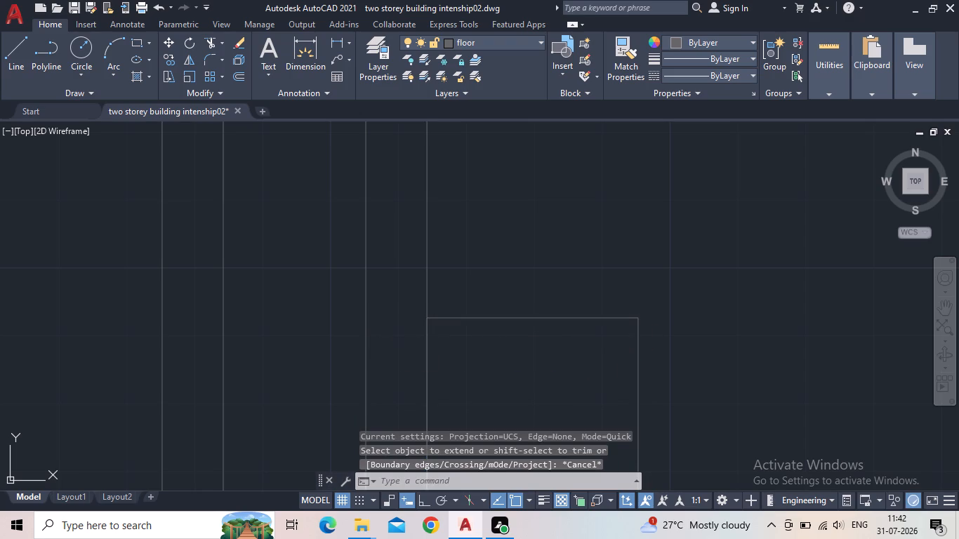
pyautogui.click(427, 321)
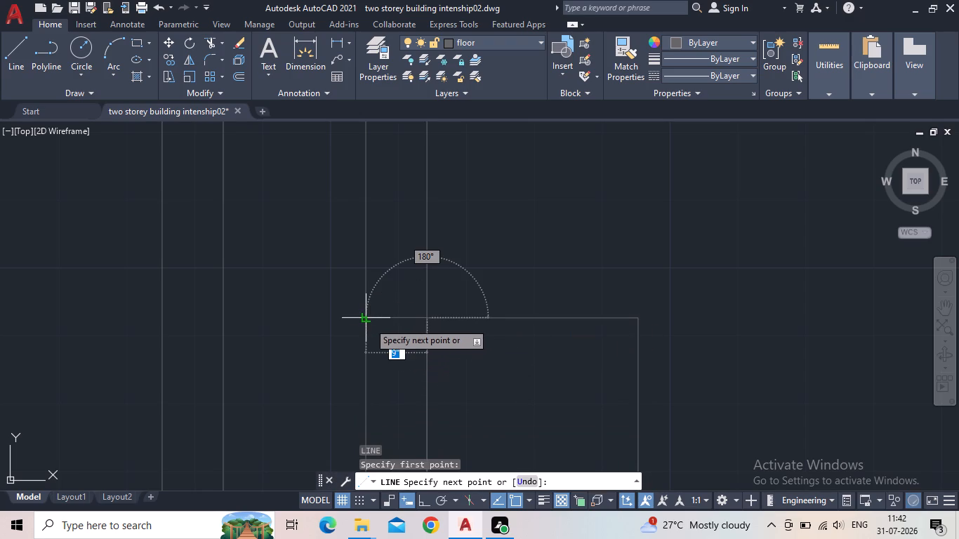
pyautogui.click(361, 321)
pyautogui.press('Escape')
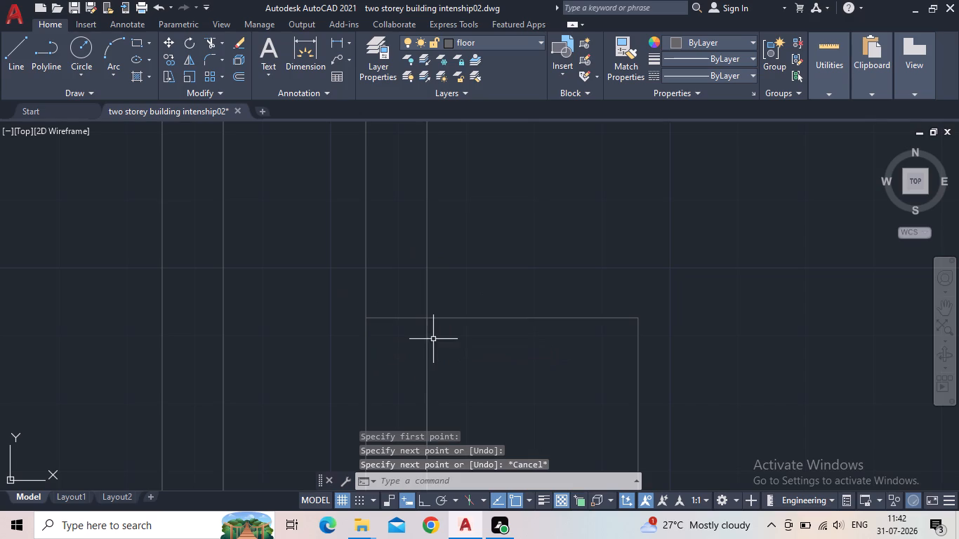
# Trim away the two short lines crossing the bottom wall beneath the counter, in line with the small room's left wall.
pyautogui.scroll(-3, 400, 342)
pyautogui.moveTo(439, 366); pyautogui.dragTo(435, 338, button='middle')
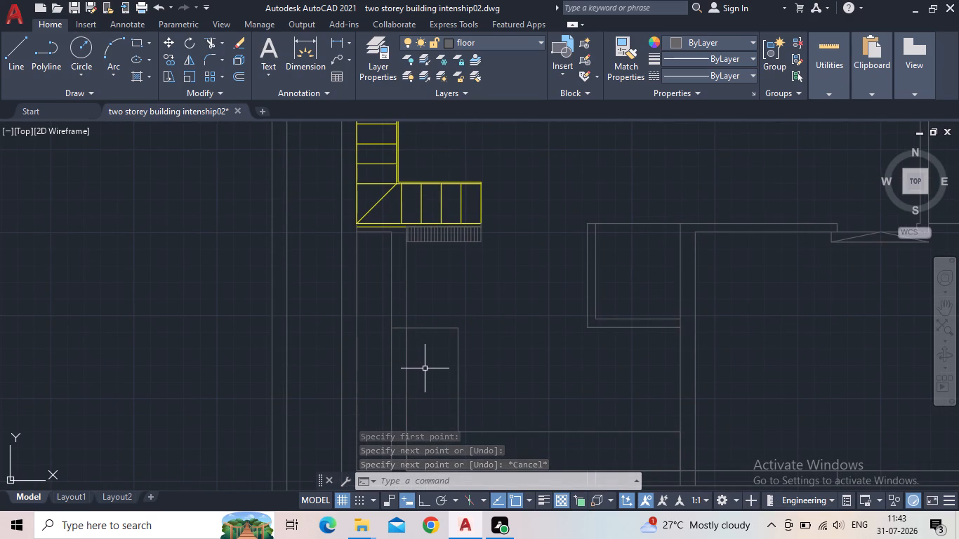
pyautogui.moveTo(425, 368); pyautogui.dragTo(385, 277, button='middle')
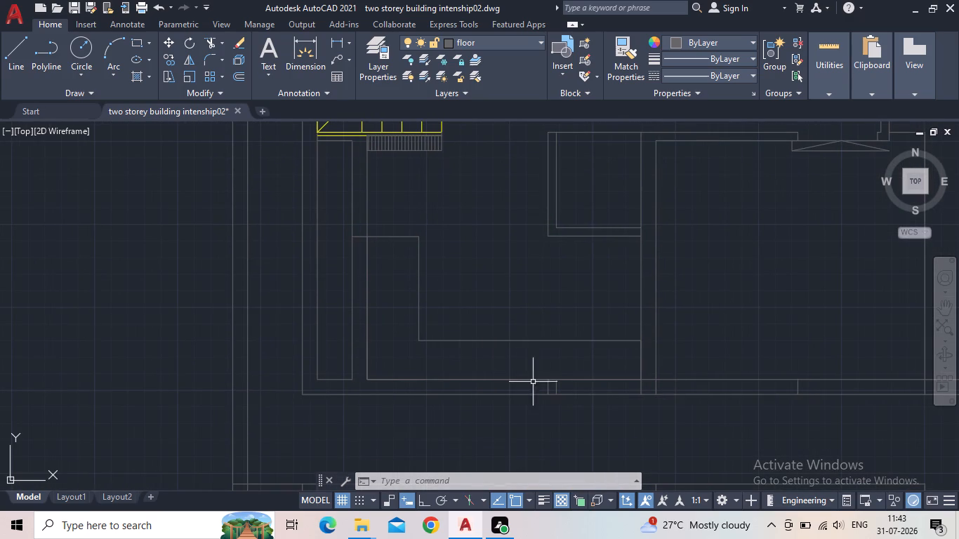
pyautogui.scroll(4, 547, 388)
pyautogui.press('t')
pyautogui.press('r')
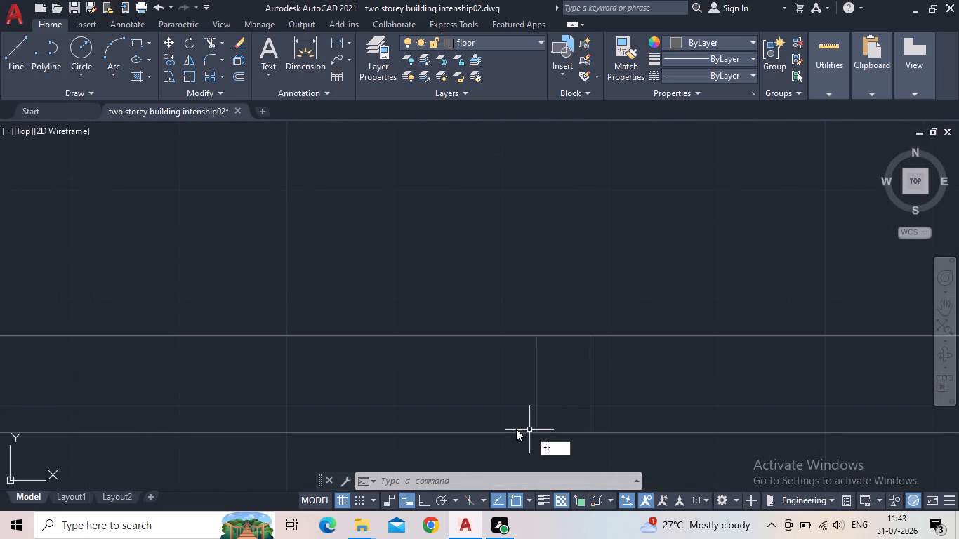
pyautogui.press('Return')
pyautogui.moveTo(619, 376); pyautogui.dragTo(598, 378)
pyautogui.click(476, 386)
pyautogui.scroll(-5, 496, 387)
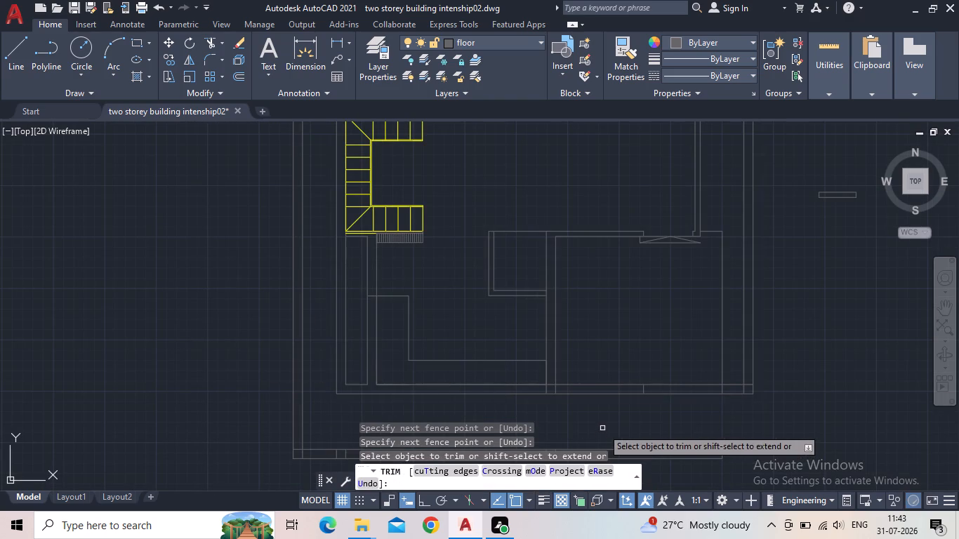
# Trim the crossing wall lines where the partition between the two lower rooms meets the bottom wall.
pyautogui.scroll(3, 538, 380)
pyautogui.moveTo(627, 421); pyautogui.dragTo(616, 421)
pyautogui.click(550, 423)
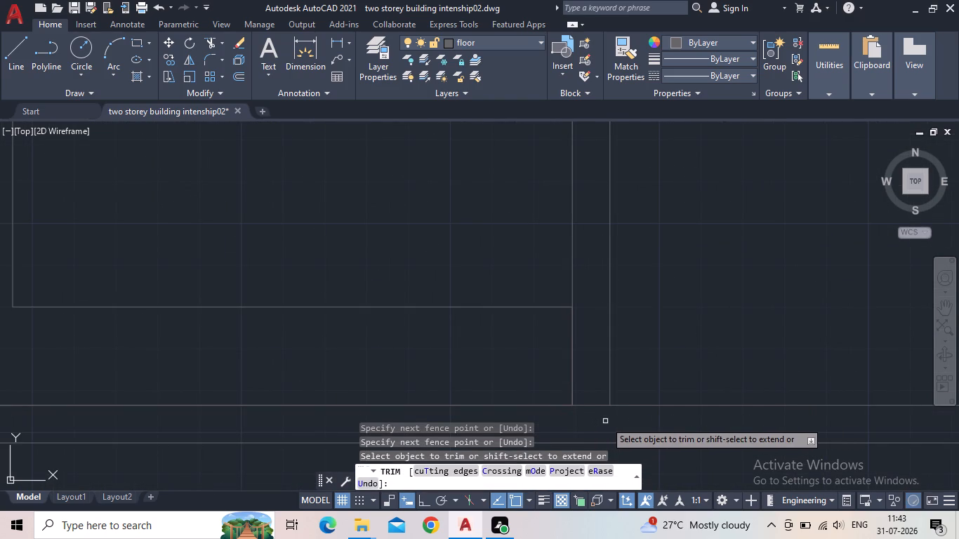
pyautogui.scroll(2, 605, 421)
pyautogui.scroll(-2, 602, 419)
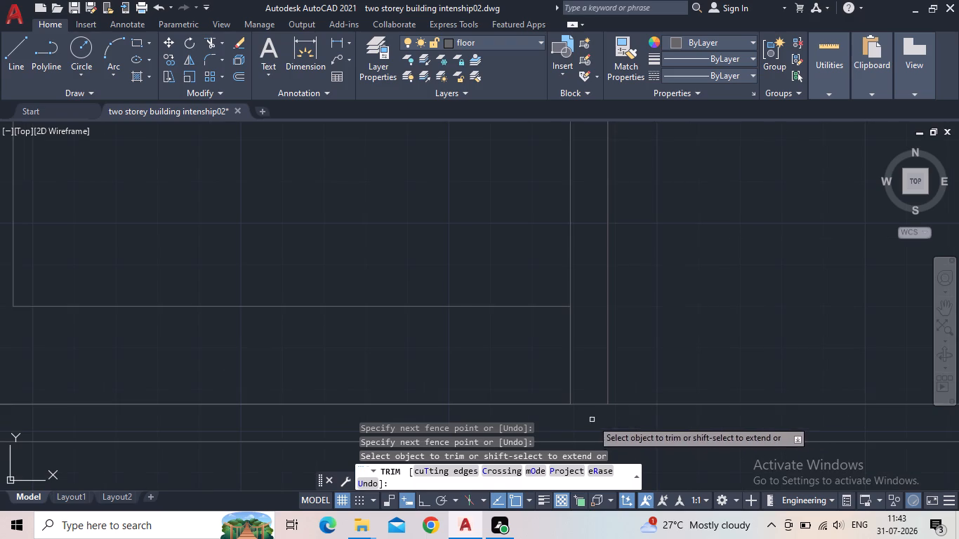
pyautogui.moveTo(592, 420); pyautogui.dragTo(584, 401)
pyautogui.click(582, 395)
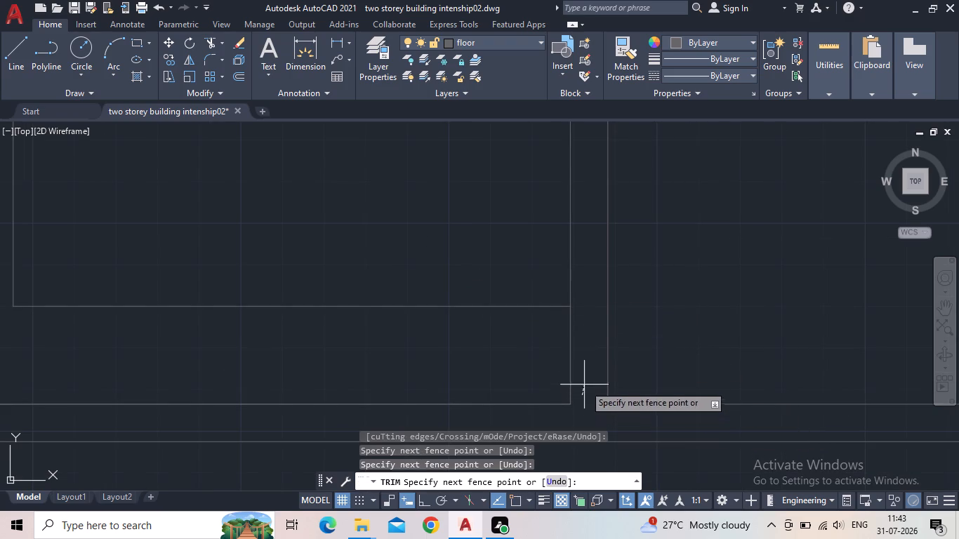
pyautogui.click(584, 385)
pyautogui.press('Escape')
# Extend the partition wall's right face down to the bottom wall's outer line.
pyautogui.press('e')
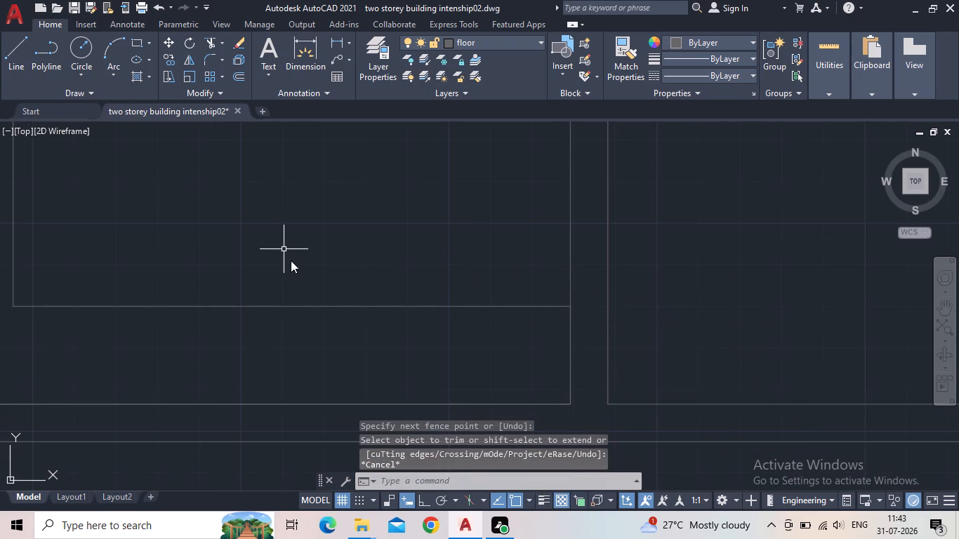
pyautogui.press('x')
pyautogui.press('Return')
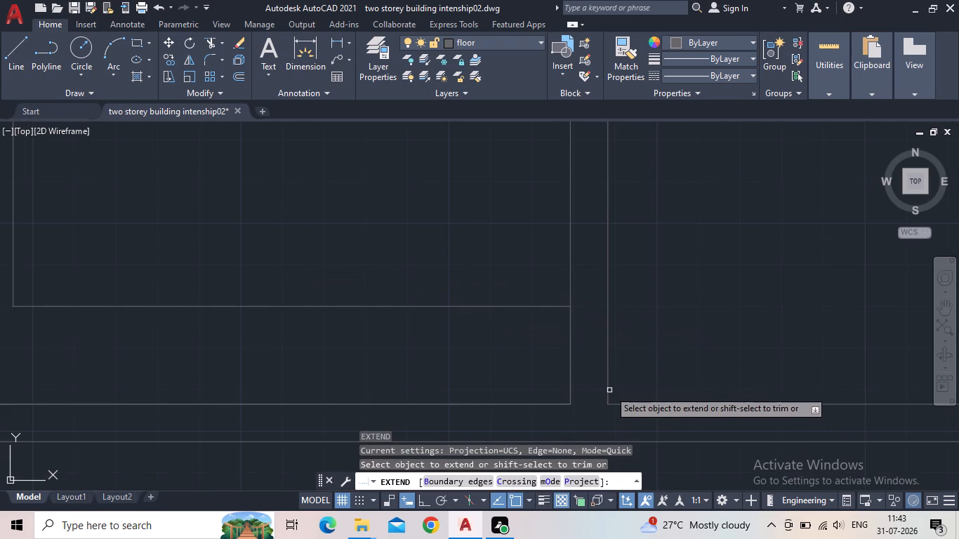
pyautogui.click(607, 390)
pyautogui.press('Escape')
pyautogui.scroll(-2, 568, 435)
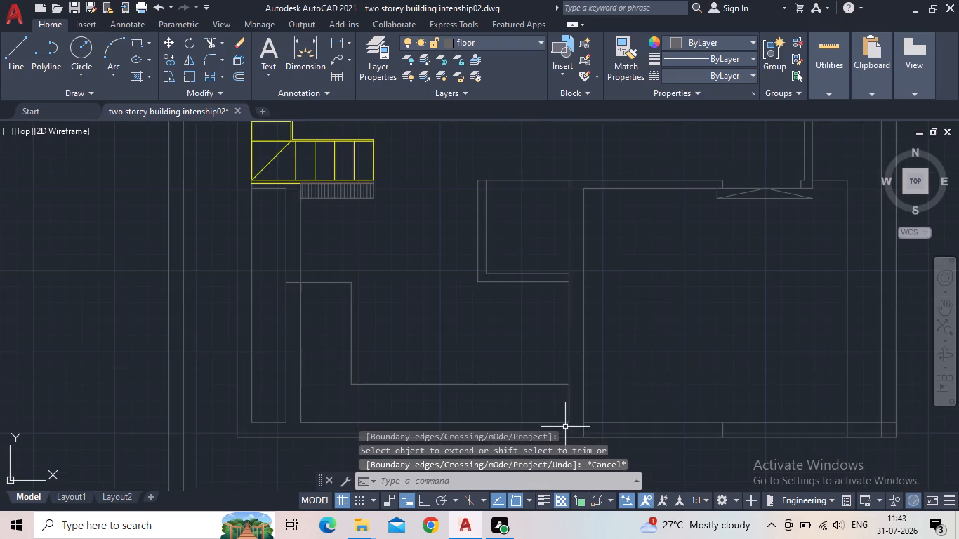
pyautogui.moveTo(564, 418); pyautogui.dragTo(493, 331, button='middle')
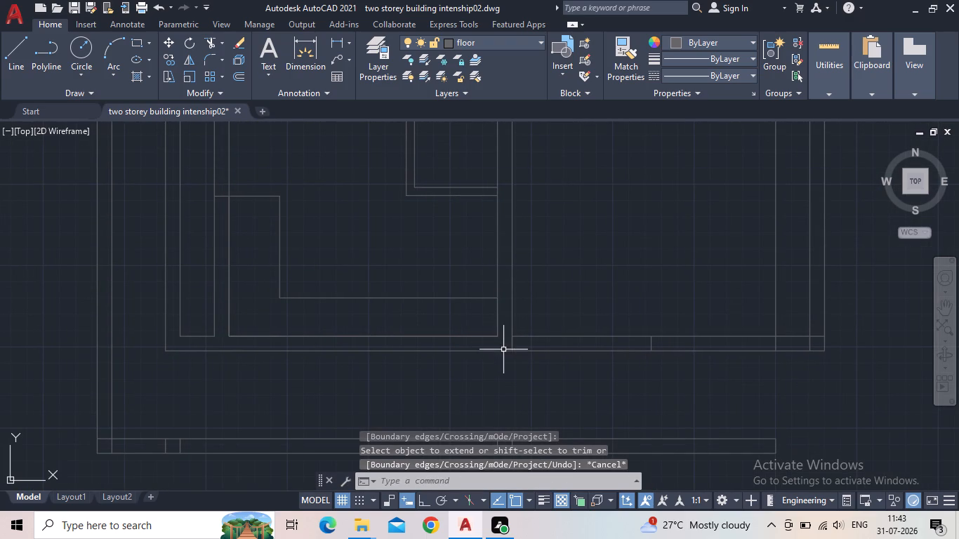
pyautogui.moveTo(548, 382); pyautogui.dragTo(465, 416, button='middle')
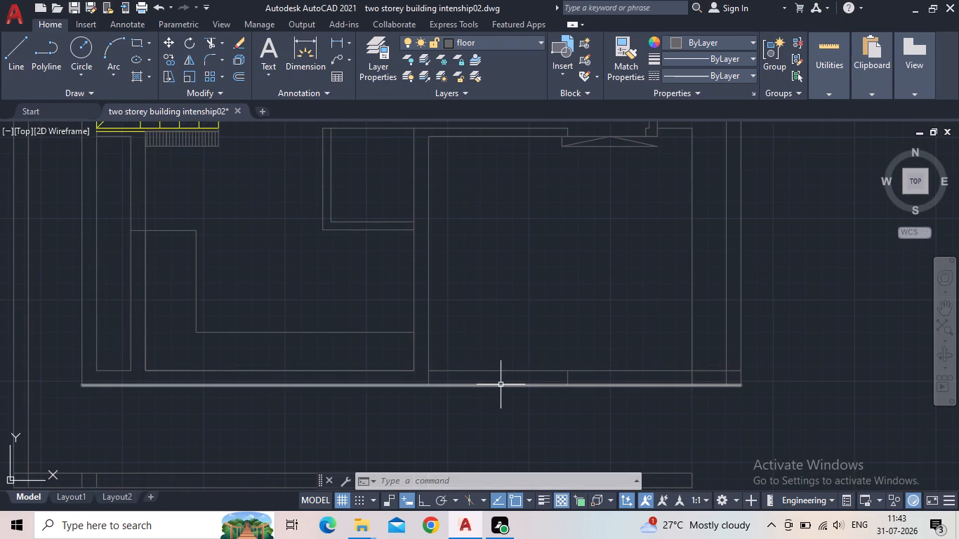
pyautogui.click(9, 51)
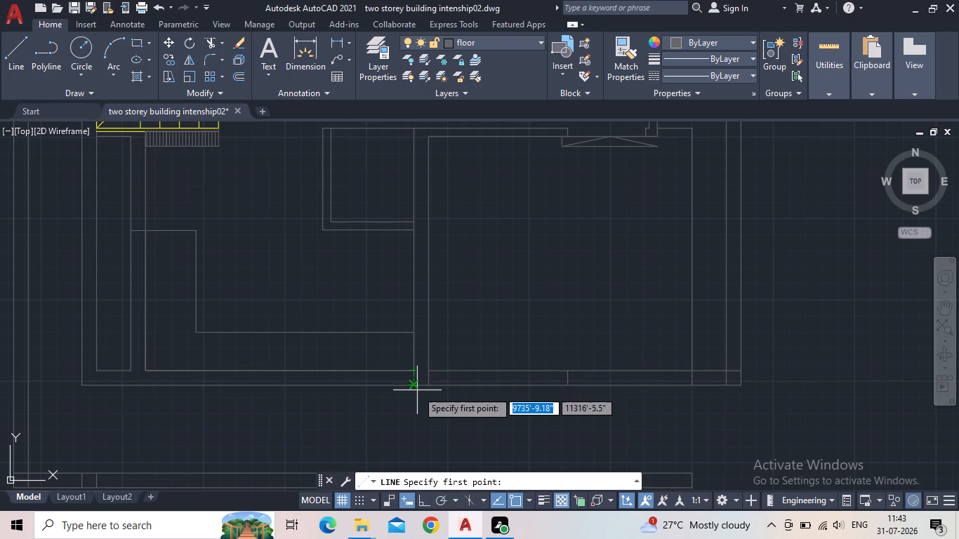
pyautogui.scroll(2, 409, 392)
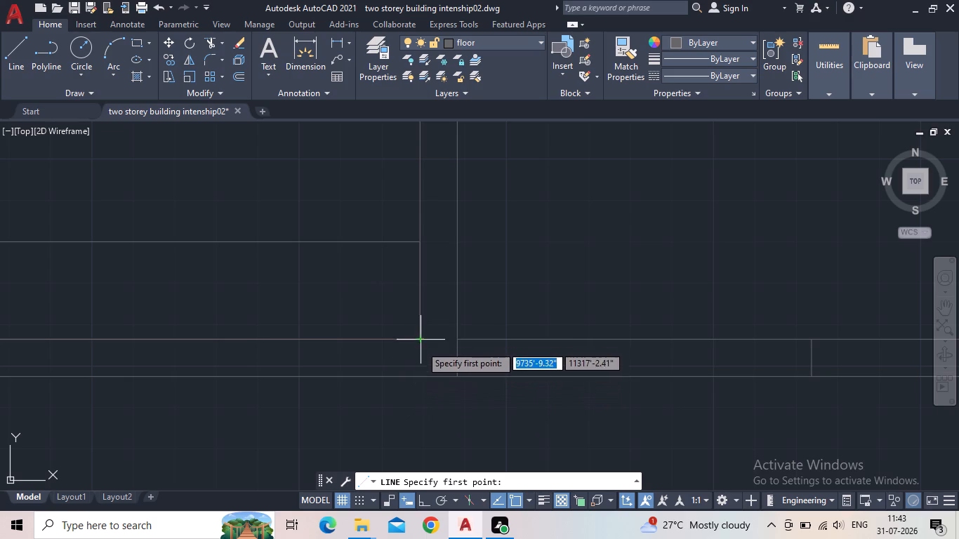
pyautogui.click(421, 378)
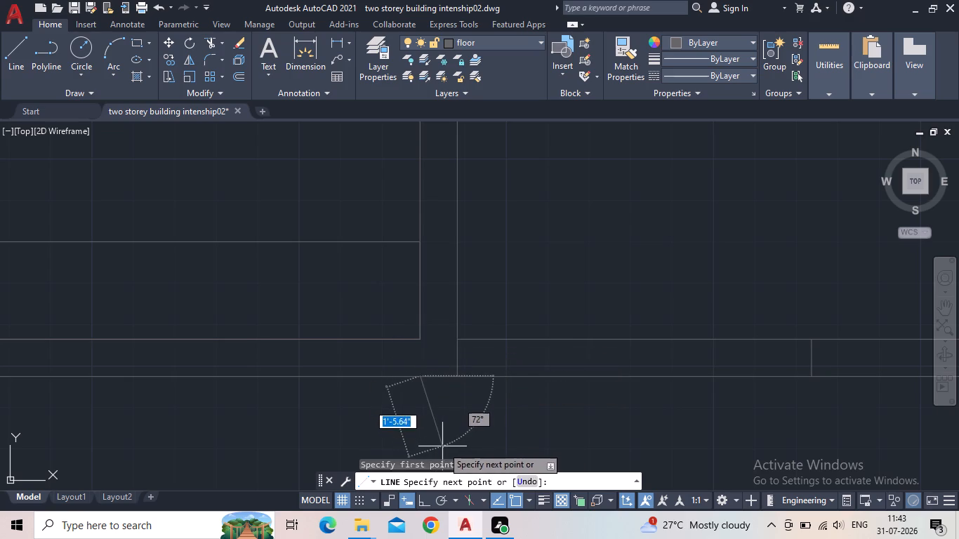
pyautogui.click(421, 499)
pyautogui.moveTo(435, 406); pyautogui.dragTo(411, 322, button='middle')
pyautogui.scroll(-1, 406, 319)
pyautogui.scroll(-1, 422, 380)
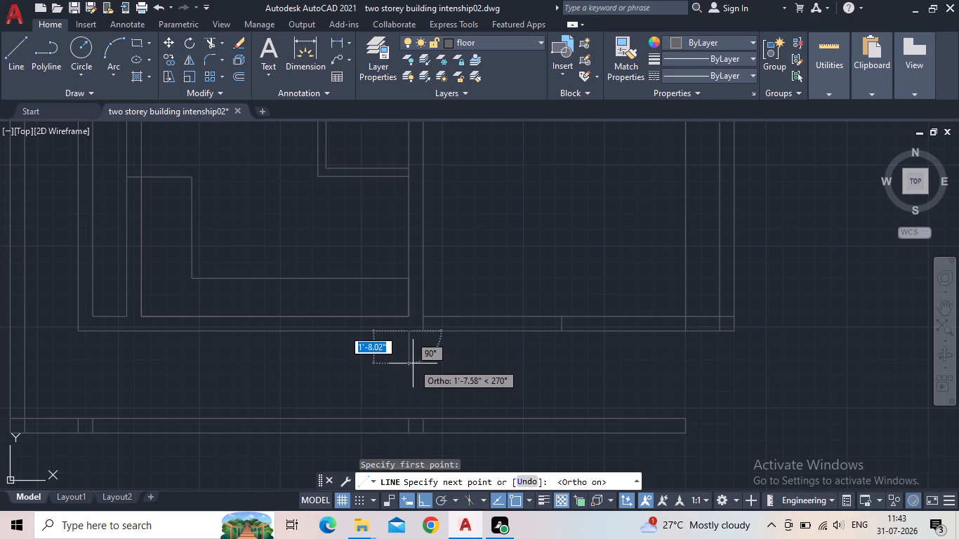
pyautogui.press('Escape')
# Offset the short horizontal wall line at the lower-right room's upper-right corner 14'4" downward.
pyautogui.scroll(-1, 465, 348)
pyautogui.moveTo(562, 249); pyautogui.dragTo(496, 279, button='middle')
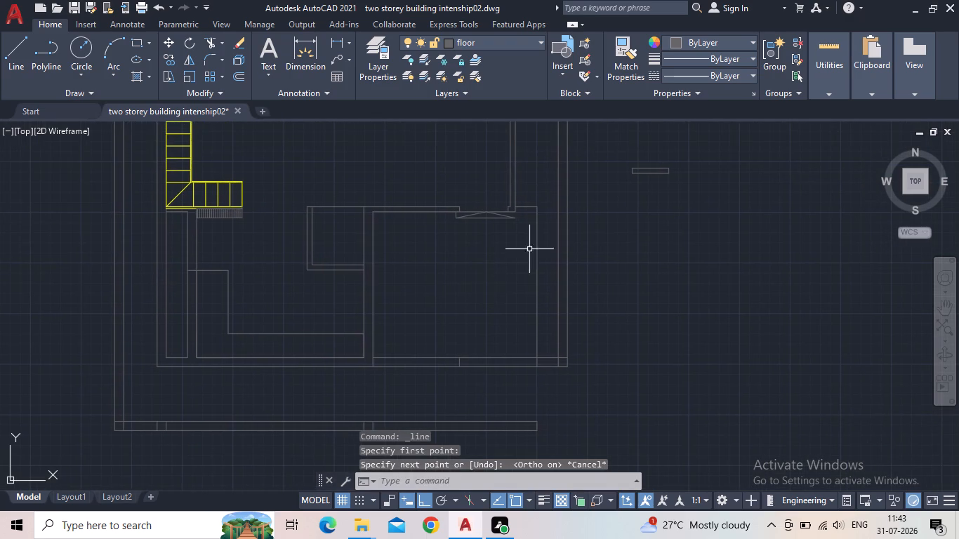
pyautogui.scroll(2, 521, 211)
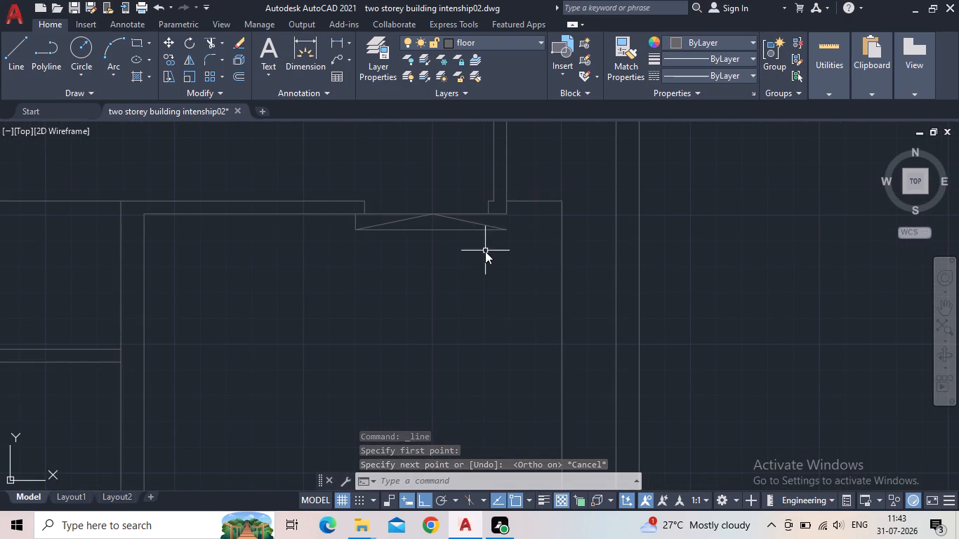
pyautogui.press('o')
pyautogui.press('Return')
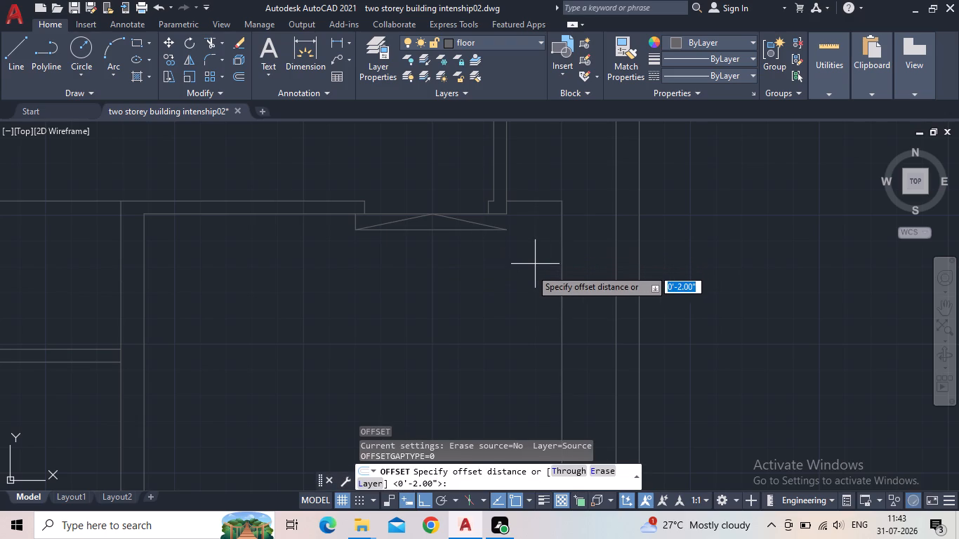
pyautogui.write('14')
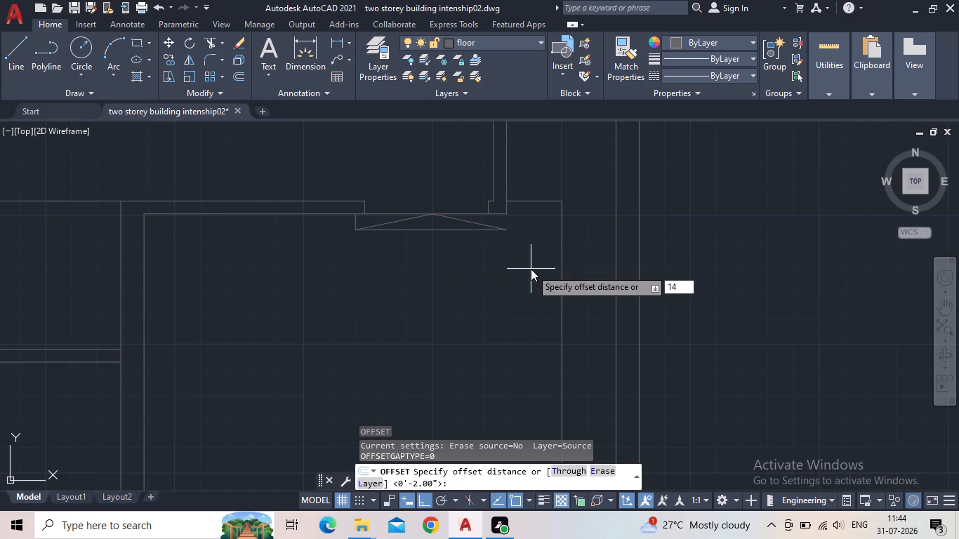
pyautogui.press("'")
pyautogui.write('4"')
pyautogui.press('Return')
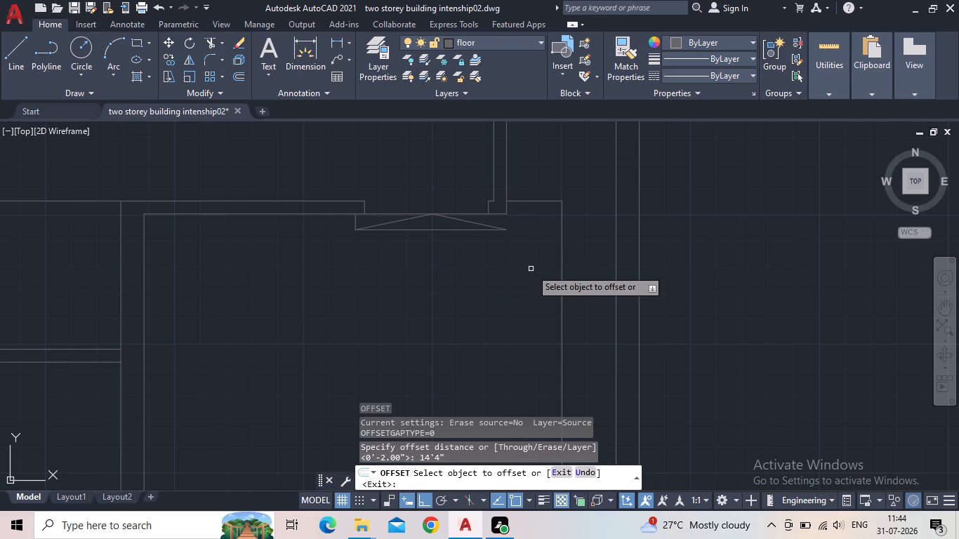
pyautogui.click(533, 200)
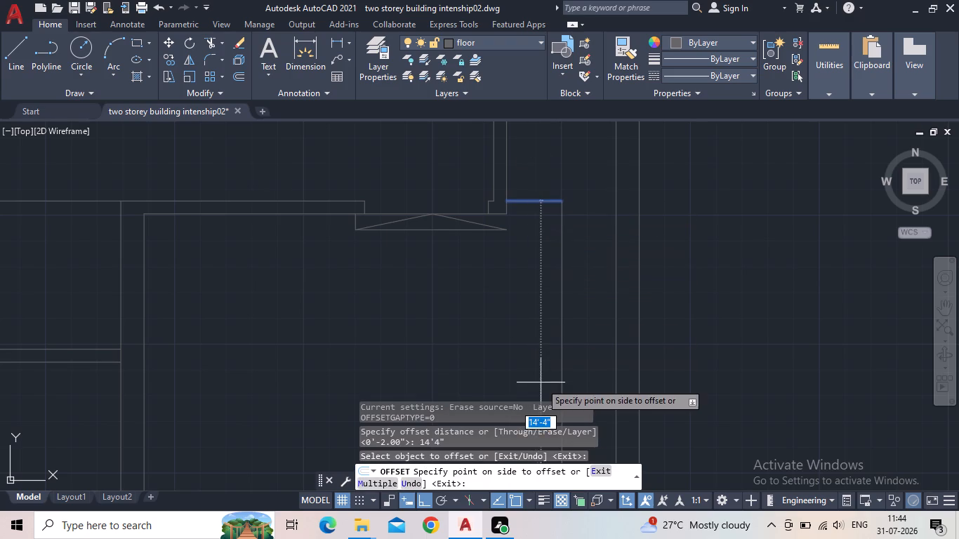
pyautogui.moveTo(534, 368); pyautogui.dragTo(550, 214, button='middle')
pyautogui.scroll(-2, 550, 210)
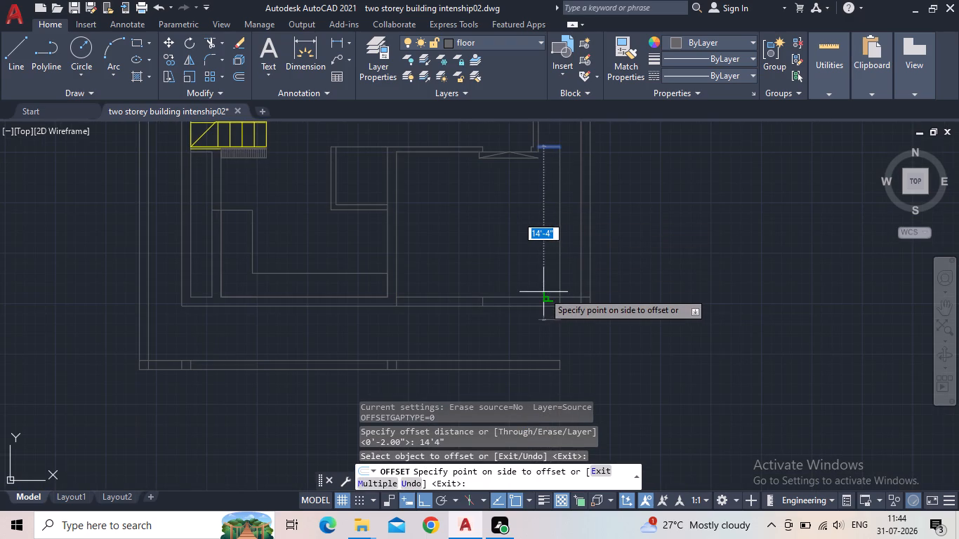
pyautogui.click(546, 288)
pyautogui.press('Escape')
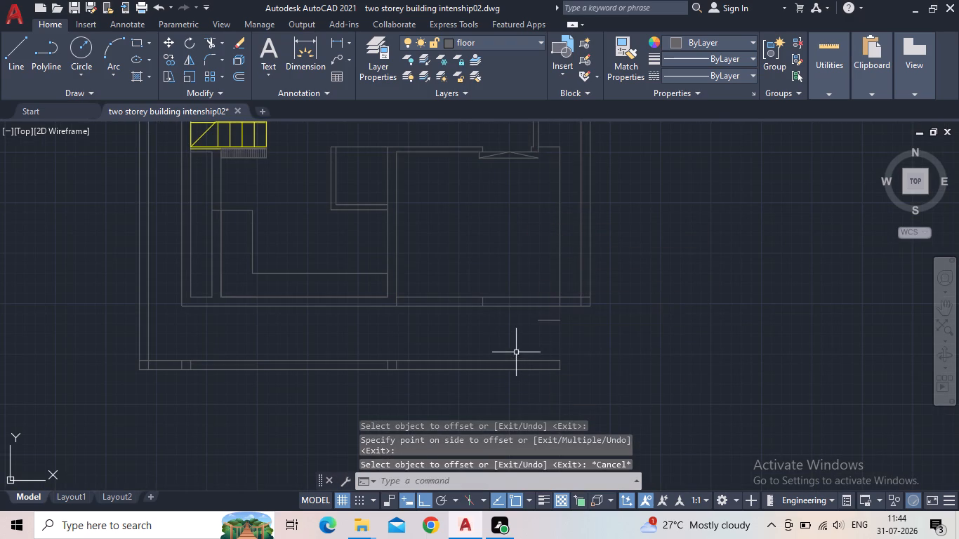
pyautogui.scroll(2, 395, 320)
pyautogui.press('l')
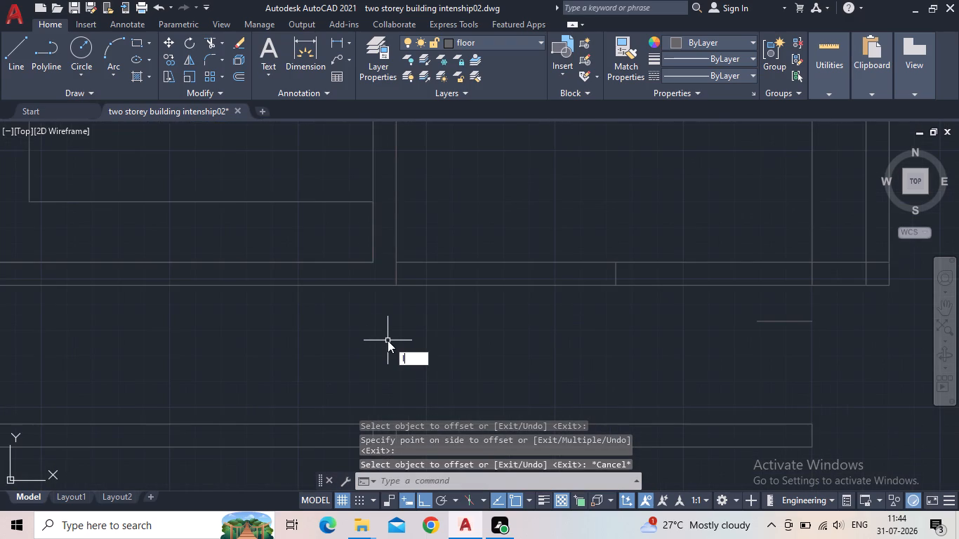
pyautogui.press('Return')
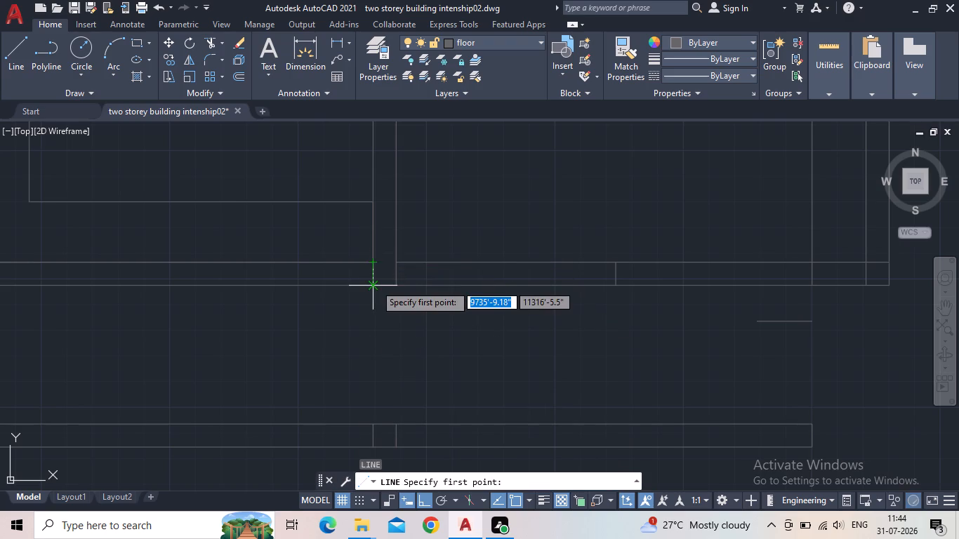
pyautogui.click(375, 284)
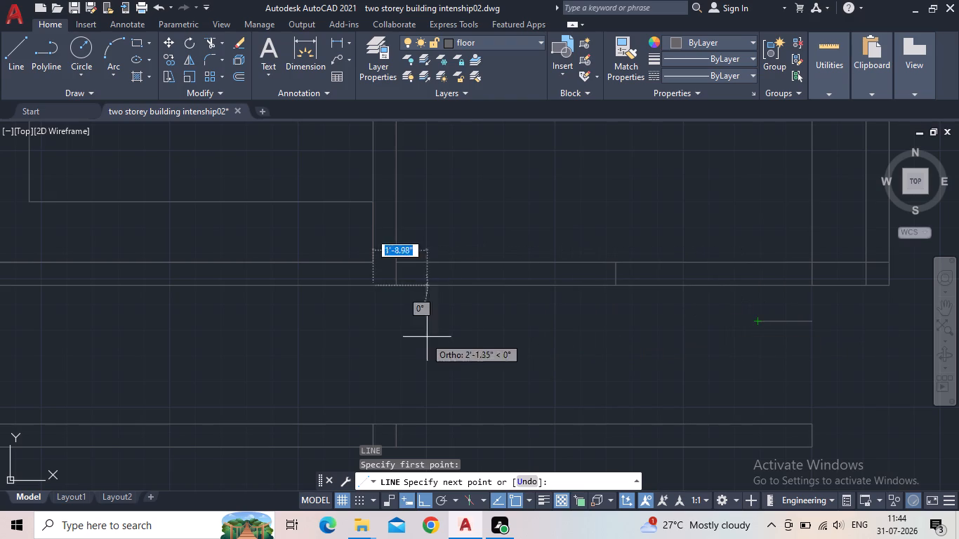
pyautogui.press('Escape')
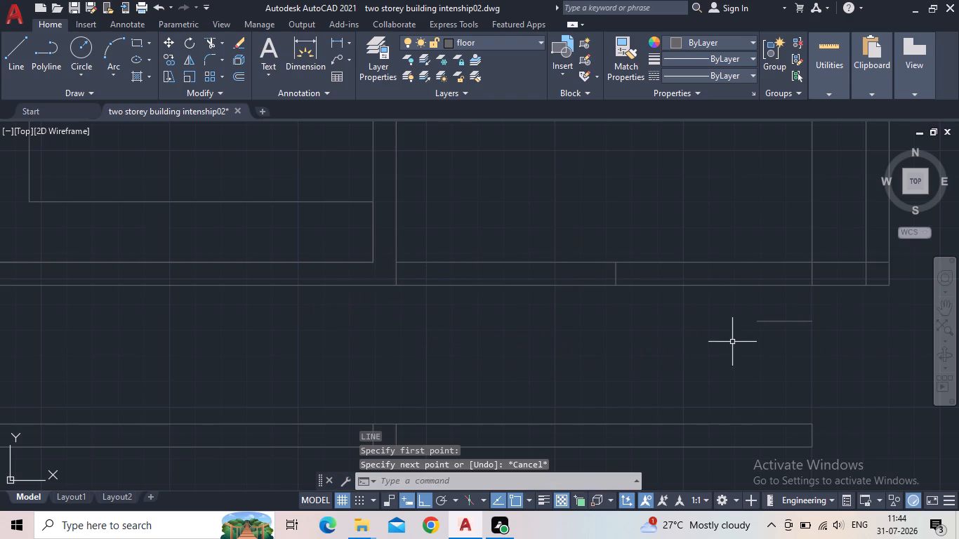
# Draw a horizontal line from the offset line's left end leftward to just past the partition between the lower rooms.
pyautogui.press('space')
pyautogui.scroll(2, 761, 312)
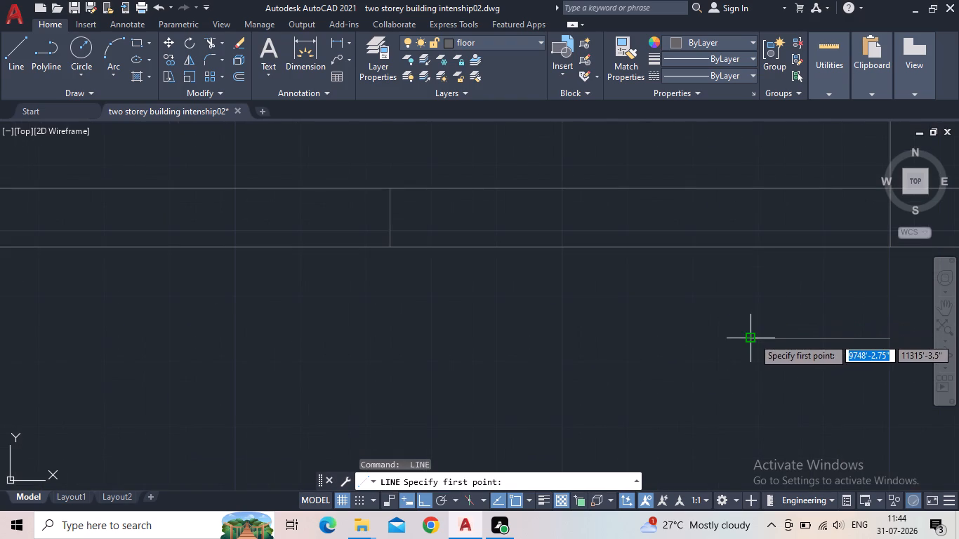
pyautogui.moveTo(753, 338); pyautogui.dragTo(739, 340)
pyautogui.moveTo(218, 348); pyautogui.dragTo(468, 353, button='middle')
pyautogui.scroll(-1, 482, 355)
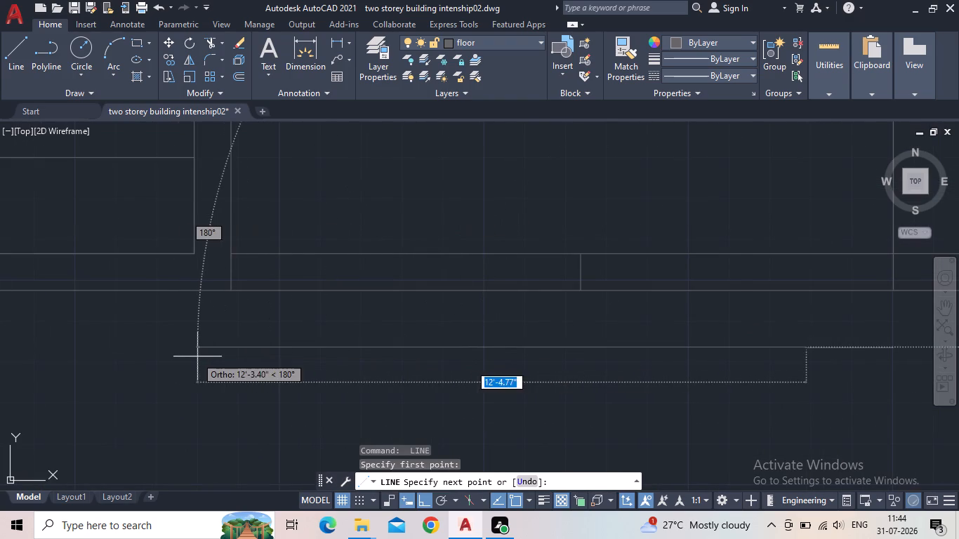
pyautogui.click(182, 353)
pyautogui.press('Escape')
pyautogui.scroll(-2, 356, 376)
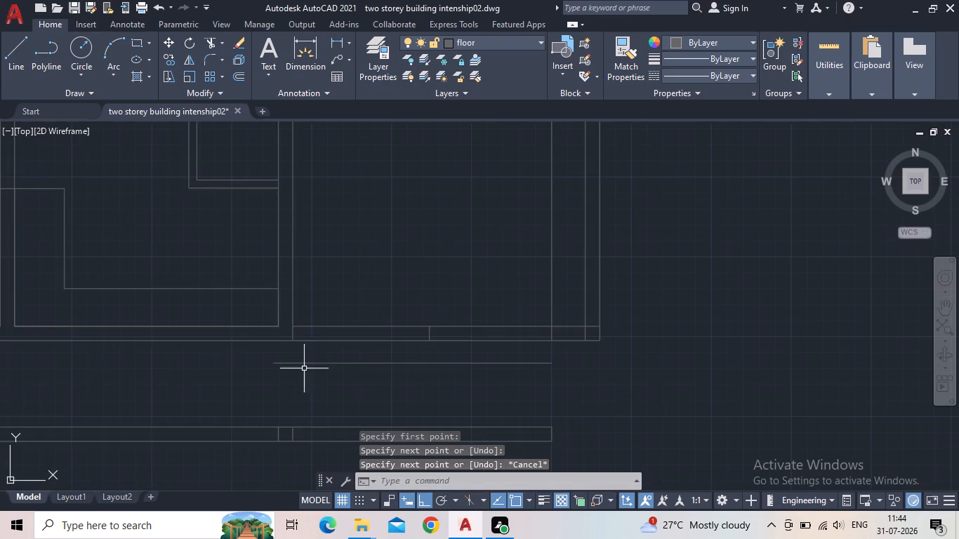
# Extend the partition wall's right face down to the new horizontal line below the bottom wall.
pyautogui.scroll(2, 253, 335)
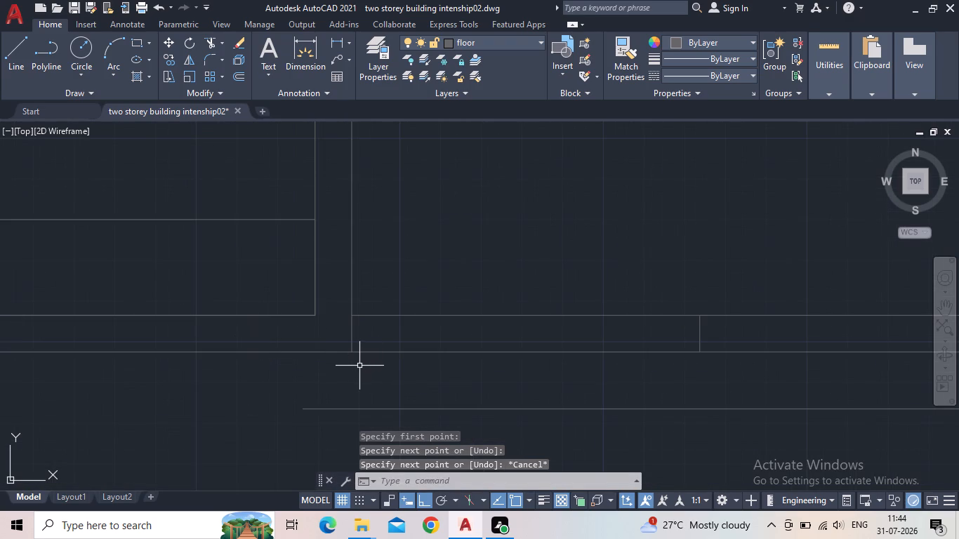
pyautogui.press('e')
pyautogui.press('x')
pyautogui.press('Return')
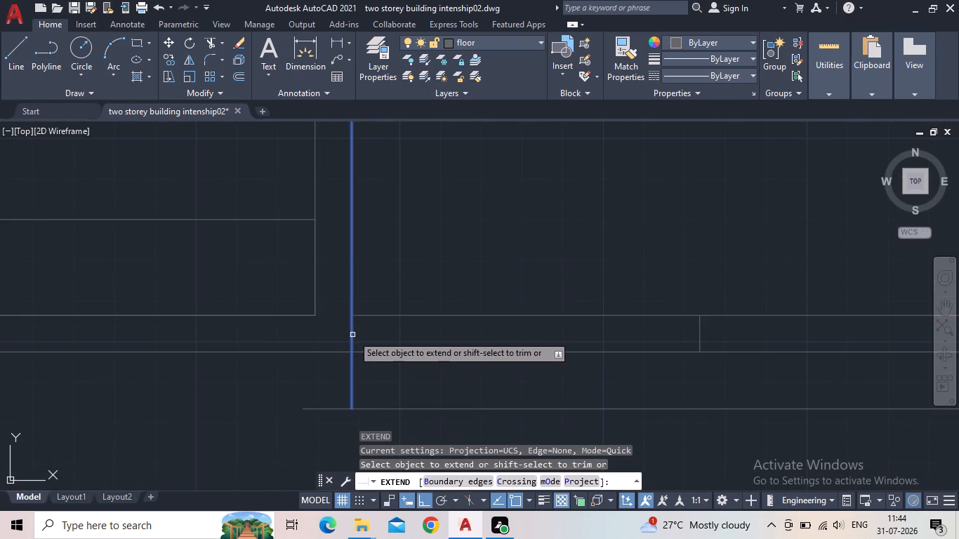
pyautogui.click(352, 335)
pyautogui.press('Escape')
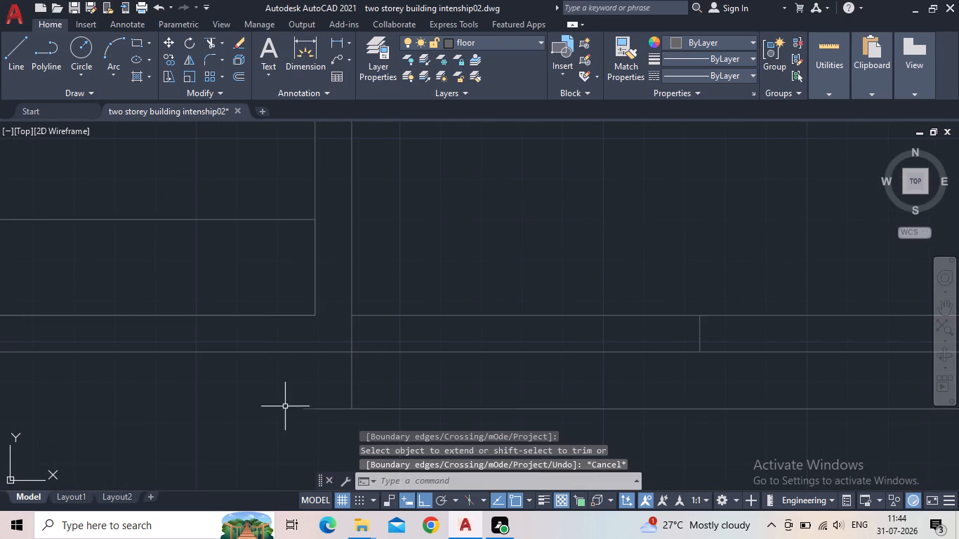
# Trim the end of the new horizontal line that overhangs to the left of the partition's right face.
pyautogui.press('t')
pyautogui.press('r')
pyautogui.press('Return')
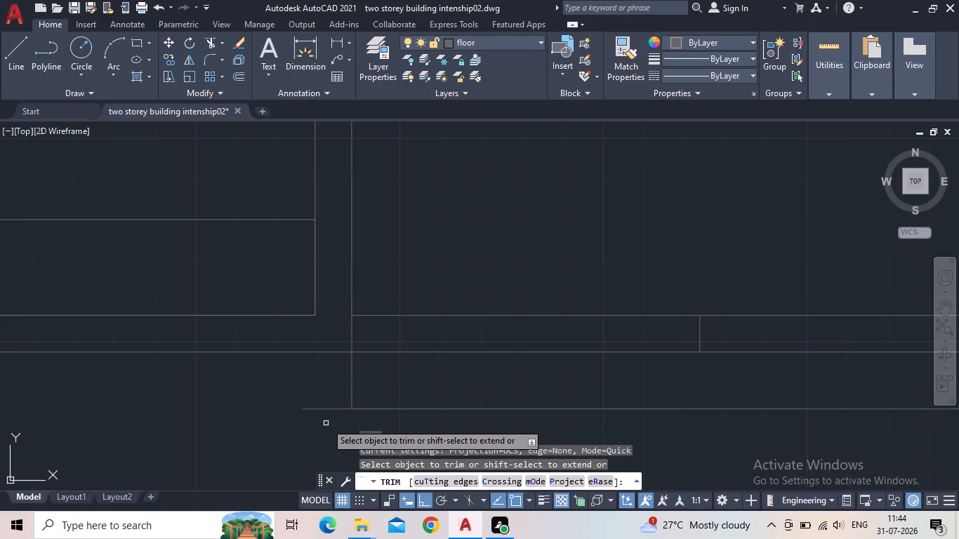
pyautogui.click(326, 420)
pyautogui.click(315, 399)
pyautogui.scroll(-3, 359, 400)
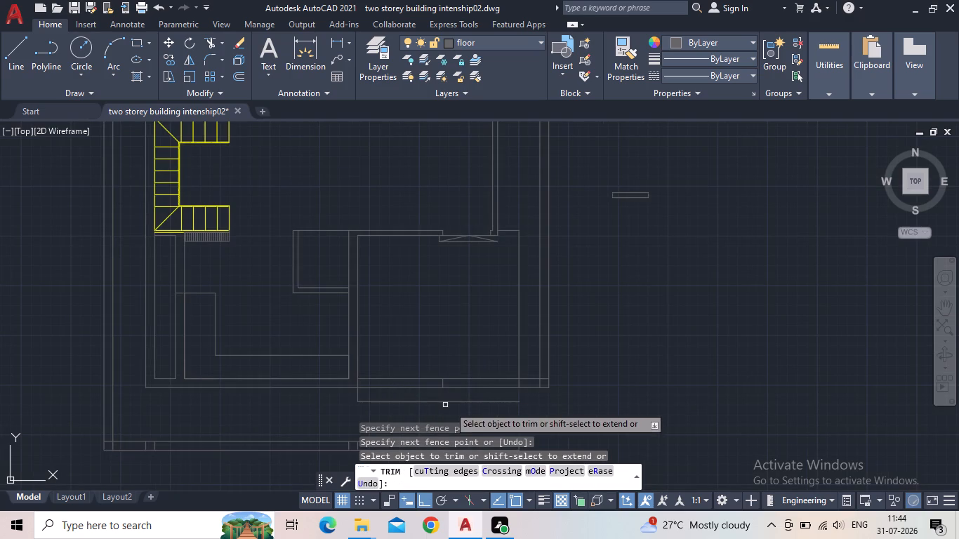
pyautogui.moveTo(561, 406); pyautogui.dragTo(481, 418, button='middle')
pyautogui.press('Escape')
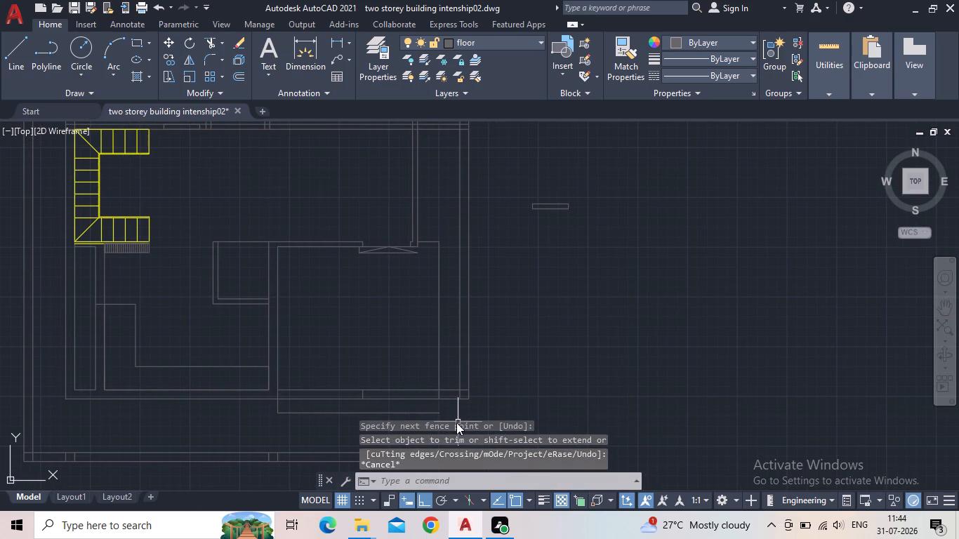
# Extend the lower-right room's right boundary line down to the new bottom line.
pyautogui.press('e')
pyautogui.press('x')
pyautogui.press('Return')
pyautogui.scroll(2, 449, 408)
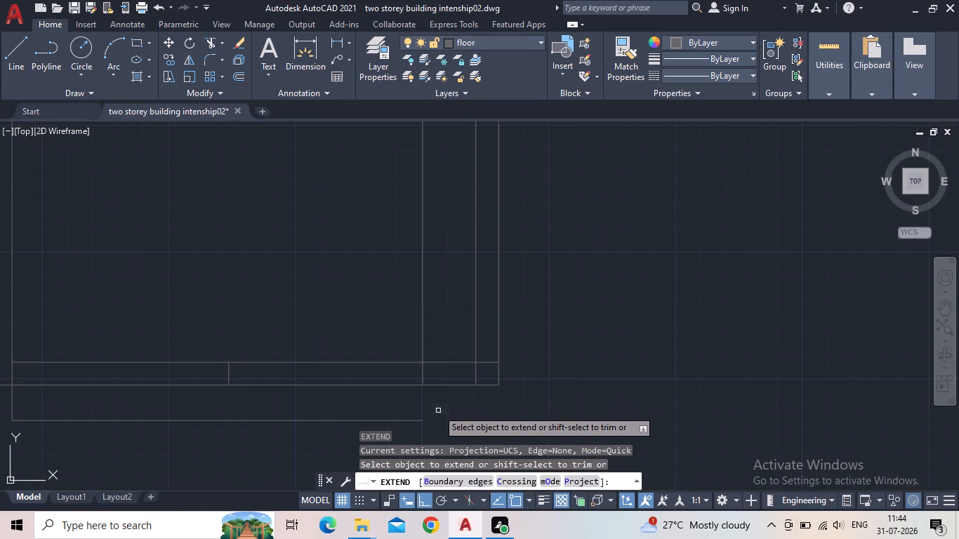
pyautogui.click(423, 378)
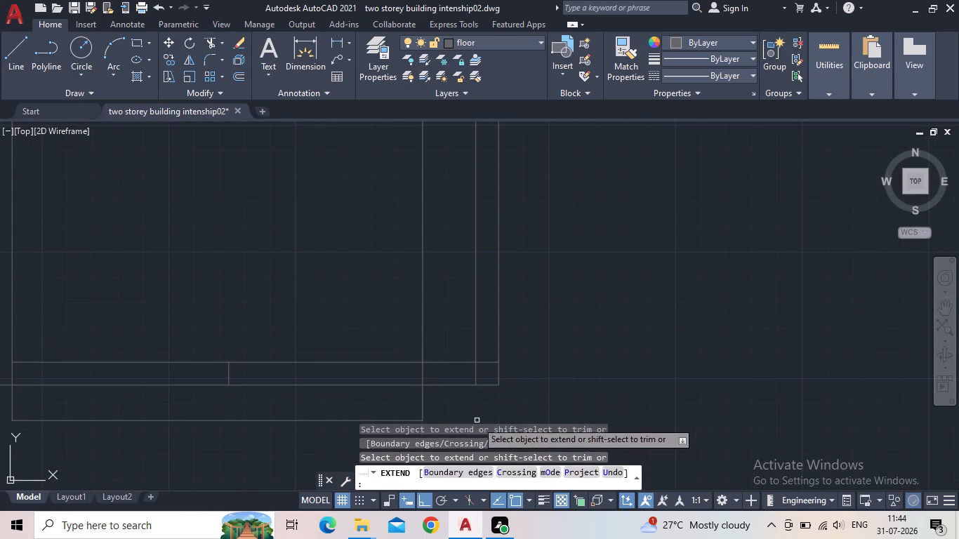
pyautogui.press('Escape')
# Trim the two bottom wall lines between the lower-right room's right boundary and the outer right wall.
pyautogui.scroll(-2, 454, 415)
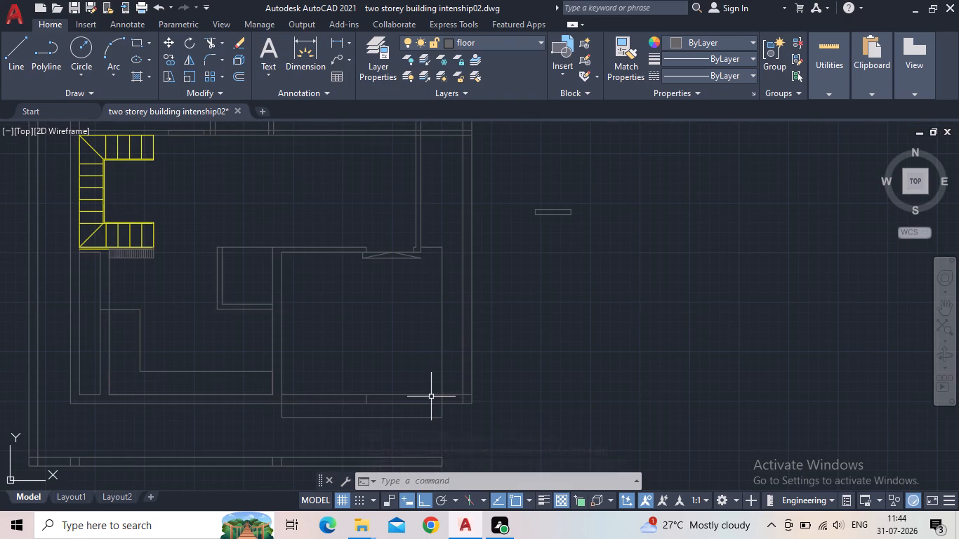
pyautogui.moveTo(456, 430); pyautogui.dragTo(491, 358, button='middle')
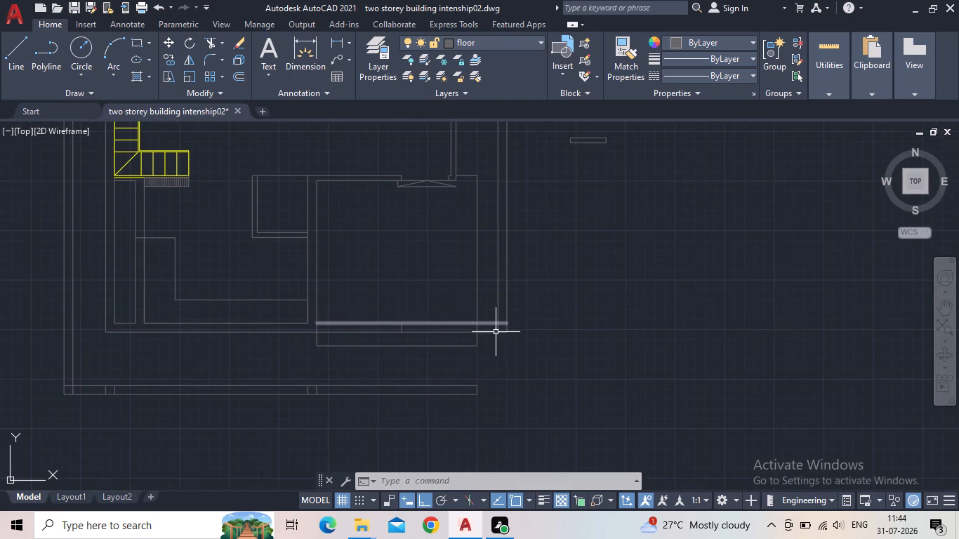
pyautogui.scroll(2, 493, 342)
pyautogui.write('tr')
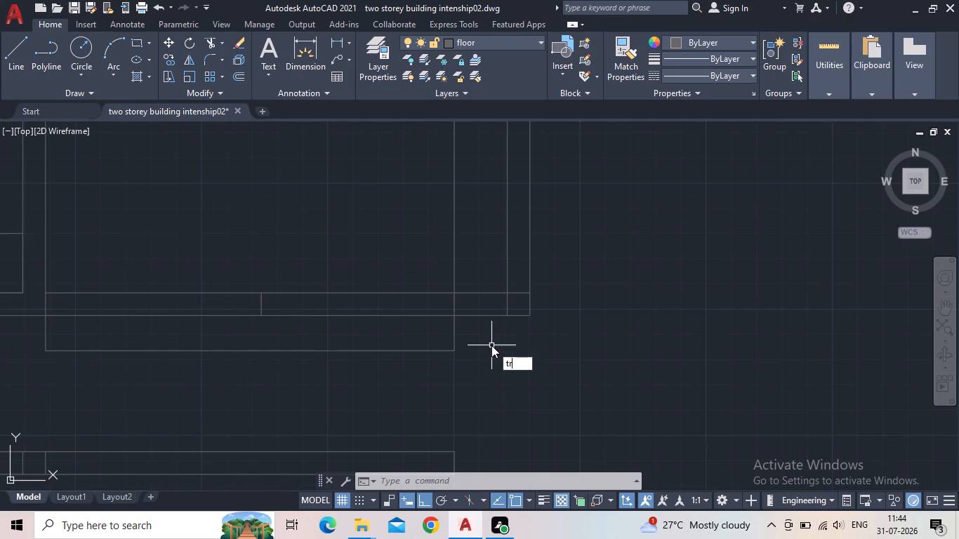
pyautogui.press('Return')
pyautogui.click(491, 345)
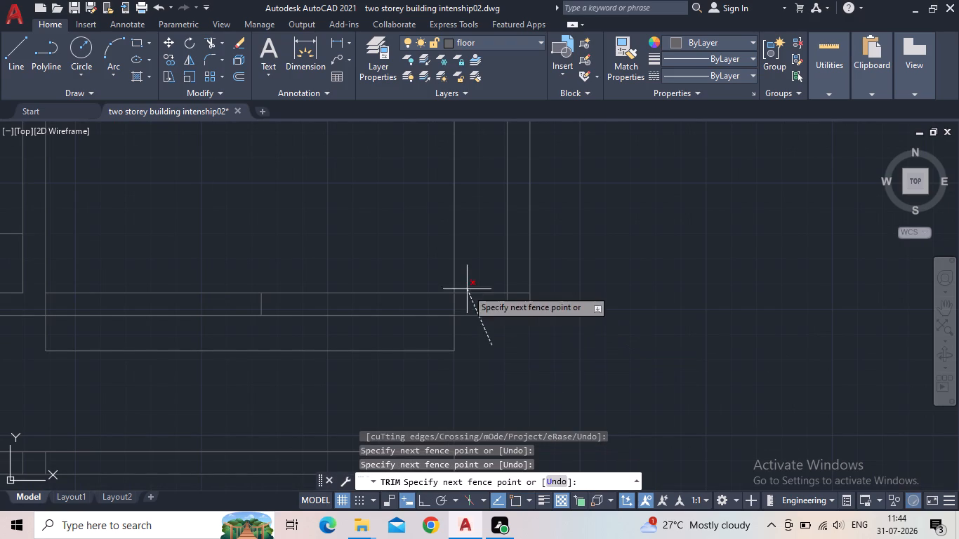
pyautogui.click(475, 278)
pyautogui.scroll(-1, 480, 347)
pyautogui.scroll(-1, 345, 374)
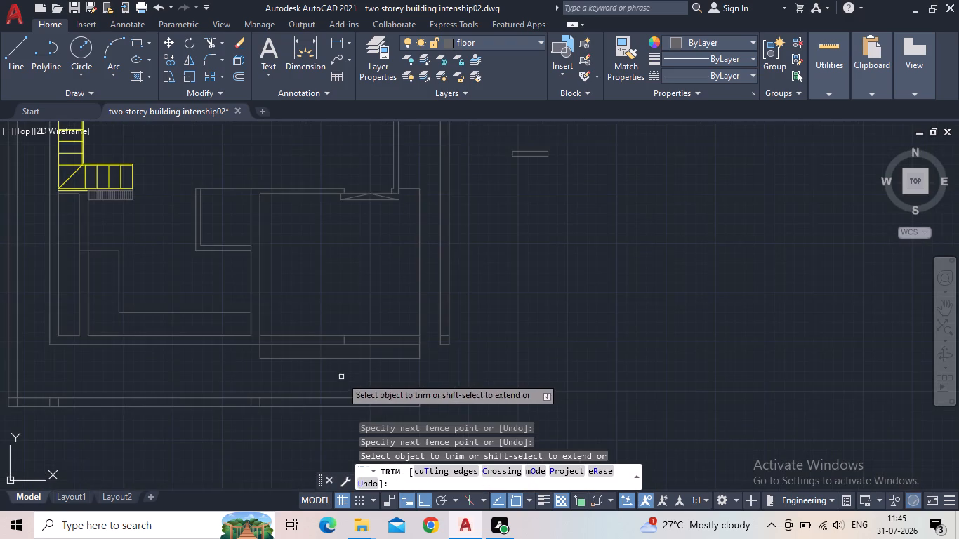
# Trim away the old bottom wall lines and the short cross line inside the enlarged lower-right room.
pyautogui.moveTo(341, 375); pyautogui.dragTo(550, 382, button='middle')
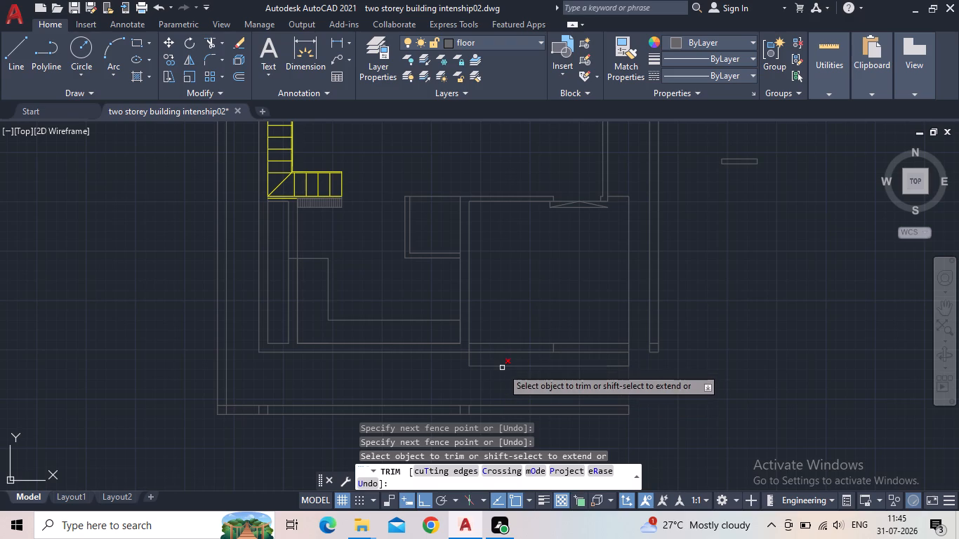
pyautogui.scroll(-1, 508, 375)
pyautogui.scroll(2, 524, 369)
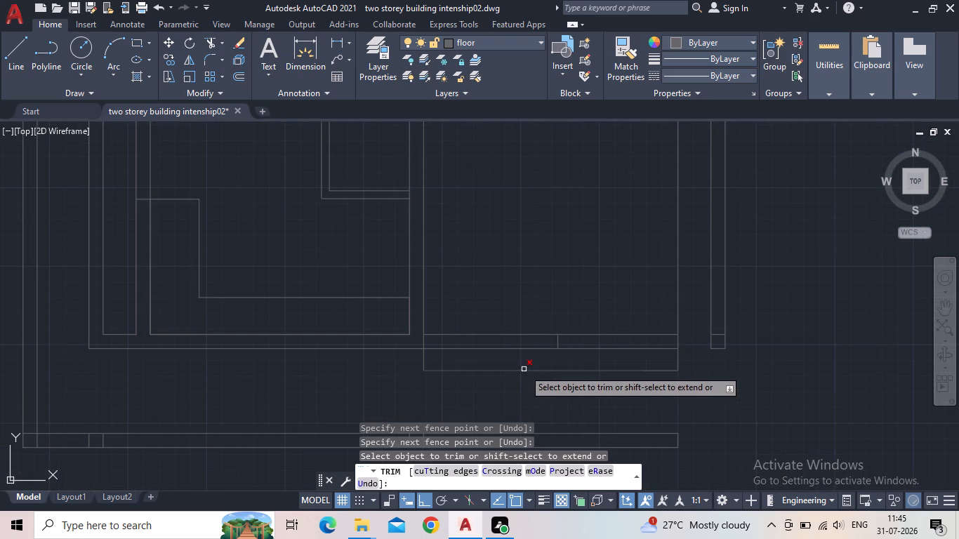
pyautogui.click(594, 360)
pyautogui.click(543, 334)
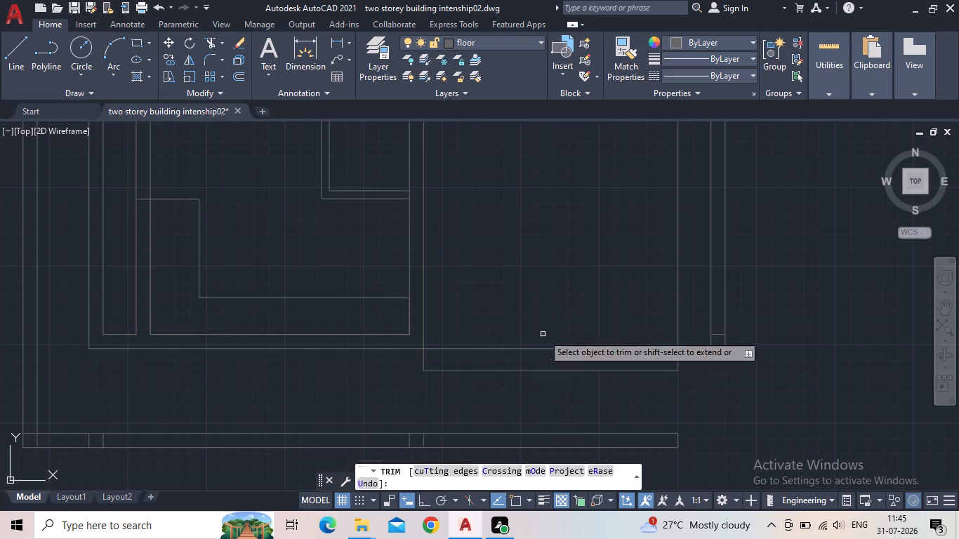
pyautogui.moveTo(546, 357); pyautogui.dragTo(507, 340)
pyautogui.click(470, 324)
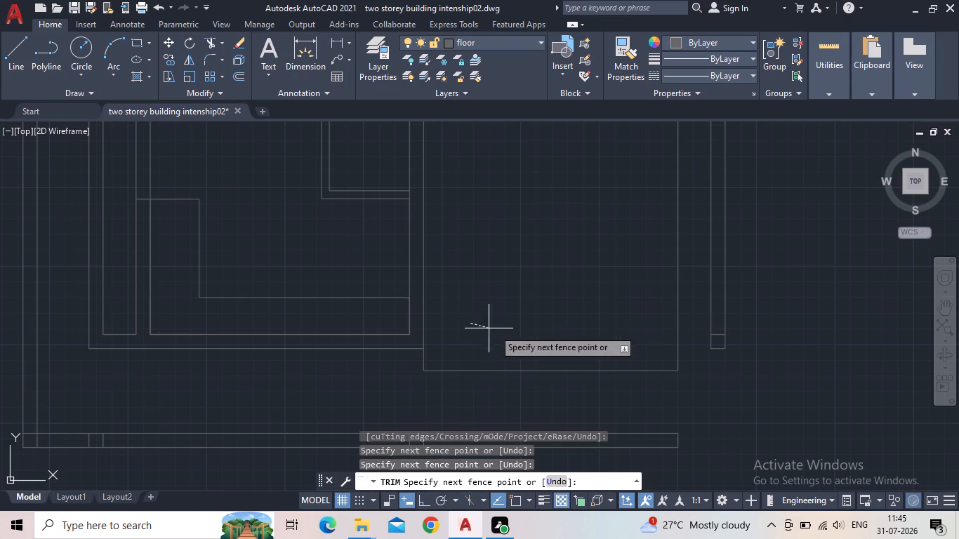
pyautogui.scroll(-2, 531, 341)
pyautogui.click(536, 337)
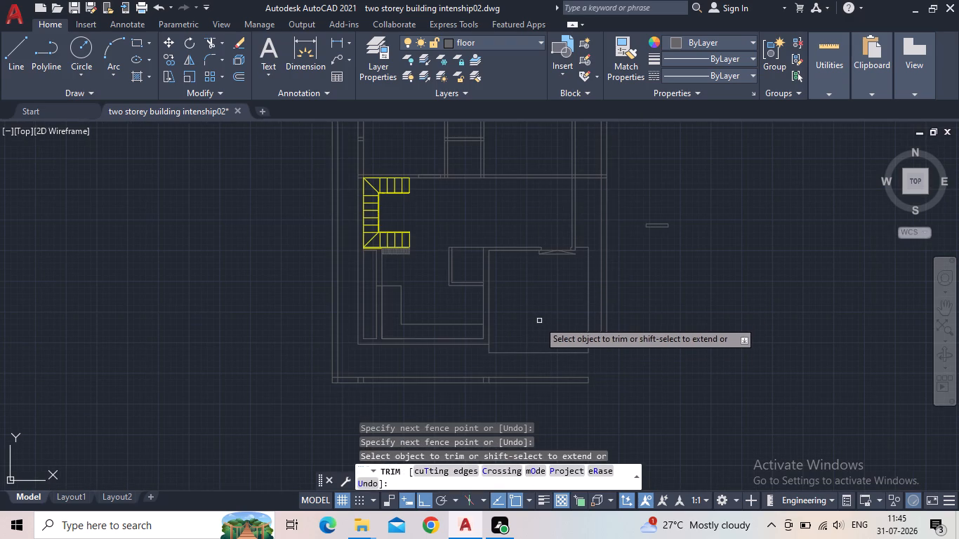
pyautogui.moveTo(534, 308); pyautogui.dragTo(526, 371, button='middle')
pyautogui.moveTo(543, 378); pyautogui.dragTo(518, 291, button='middle')
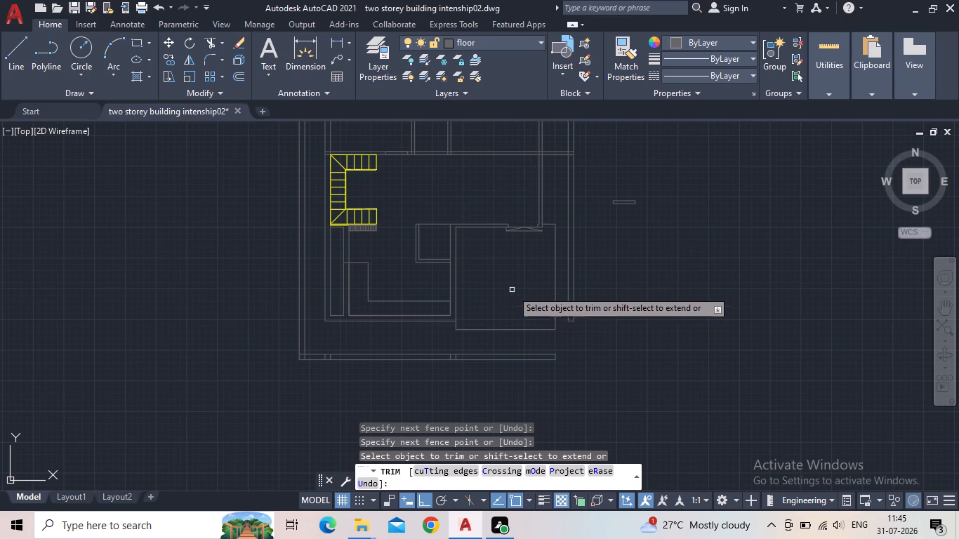
# Trim the horizontal wall's two lines between the upper small rooms and the long vertical partition near the right side.
pyautogui.moveTo(512, 290); pyautogui.dragTo(487, 418, button='middle')
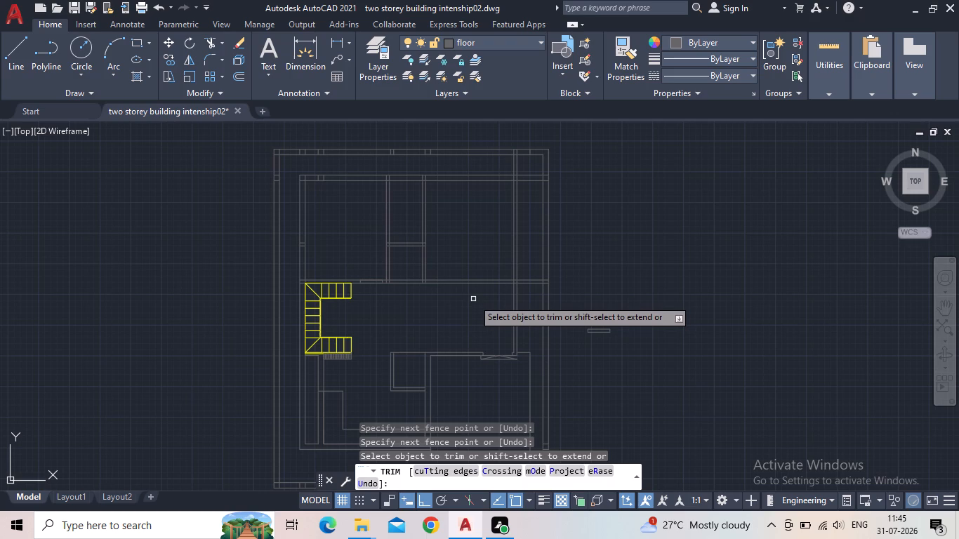
pyautogui.moveTo(473, 299); pyautogui.dragTo(469, 281)
pyautogui.click(468, 260)
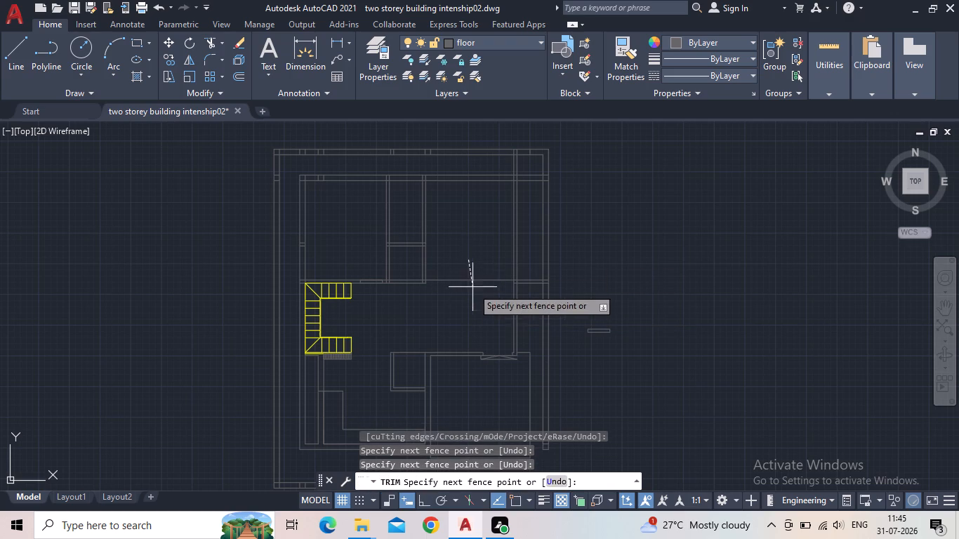
pyautogui.click(472, 292)
pyautogui.scroll(1, 530, 294)
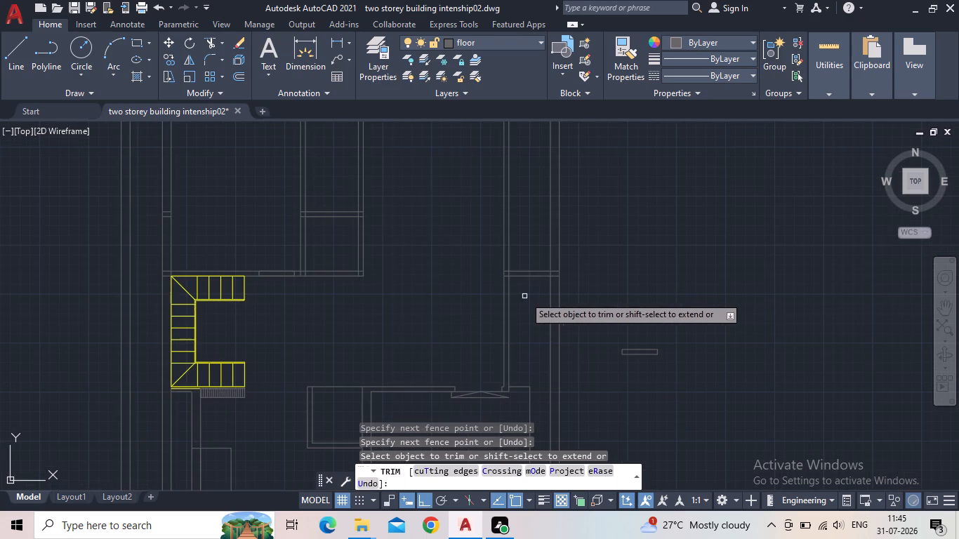
pyautogui.press('Escape')
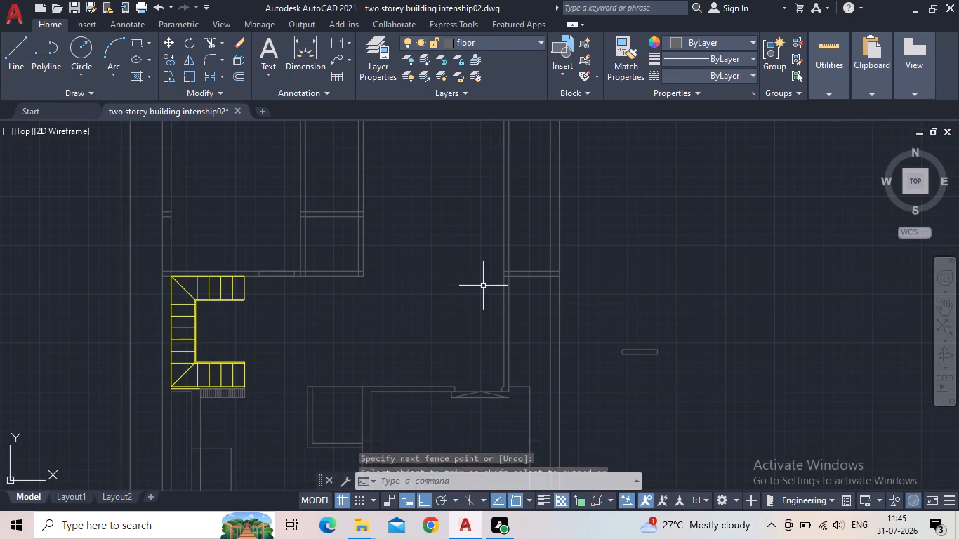
# Erase the two leftover horizontal wall lines between the long vertical partition and the outer right wall.
pyautogui.click(546, 294)
pyautogui.click(529, 262)
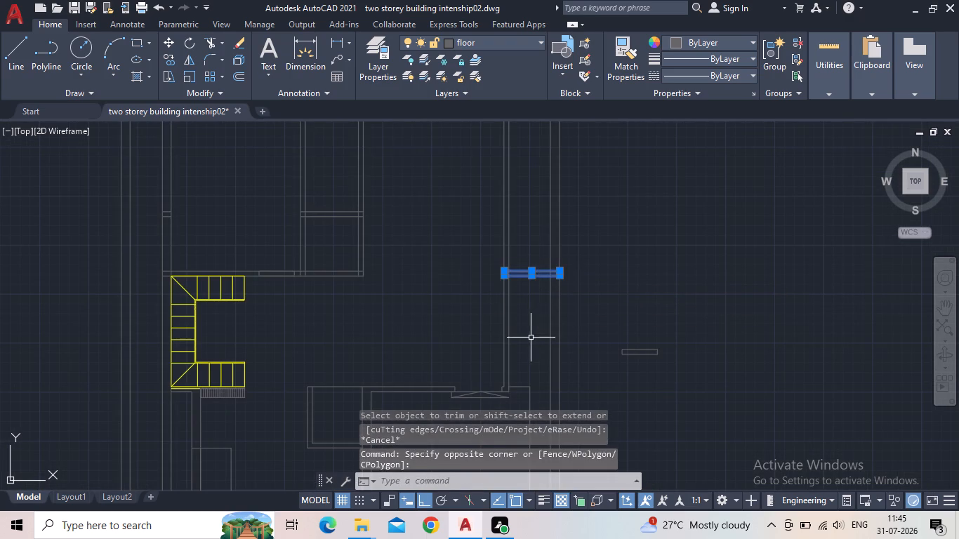
pyautogui.press('Delete')
# Trim the overlapping inner wall lines at the bottom-right corner of the upper small rooms into a clean corner.
pyautogui.scroll(-1, 402, 291)
pyautogui.moveTo(381, 295); pyautogui.dragTo(425, 359, button='middle')
pyautogui.press('t')
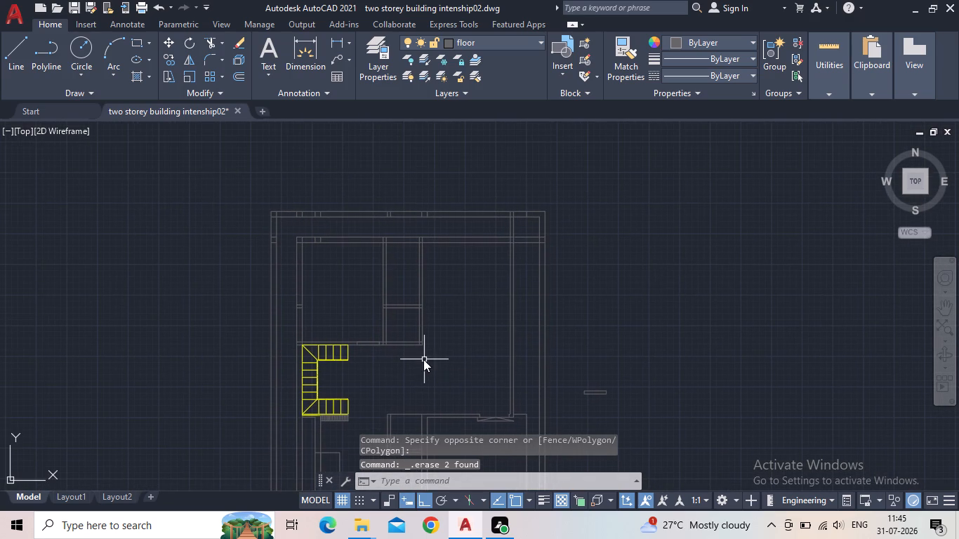
pyautogui.press('r')
pyautogui.press('Return')
pyautogui.scroll(5, 401, 342)
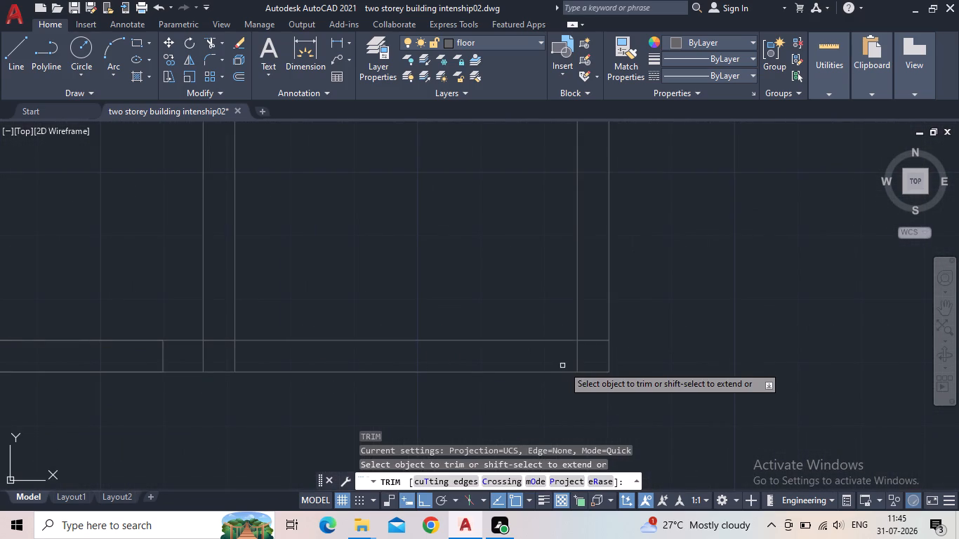
pyautogui.click(577, 357)
pyautogui.click(591, 341)
# Trim the junction where the partition left of the small rooms meets the horizontal wall beside the stairs, opening it between both faces.
pyautogui.scroll(-1, 549, 357)
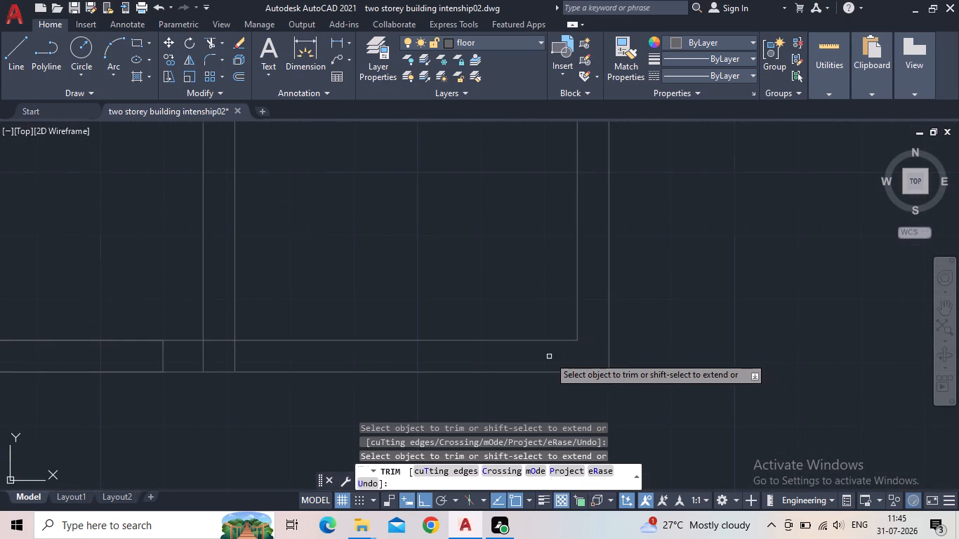
pyautogui.scroll(-1, 549, 357)
pyautogui.moveTo(490, 364); pyautogui.dragTo(658, 358, button='middle')
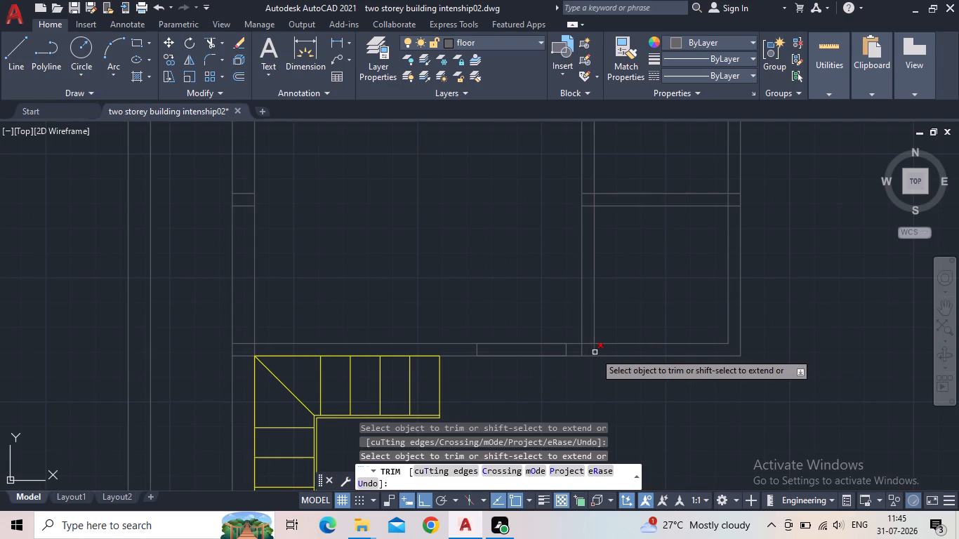
pyautogui.scroll(1, 603, 354)
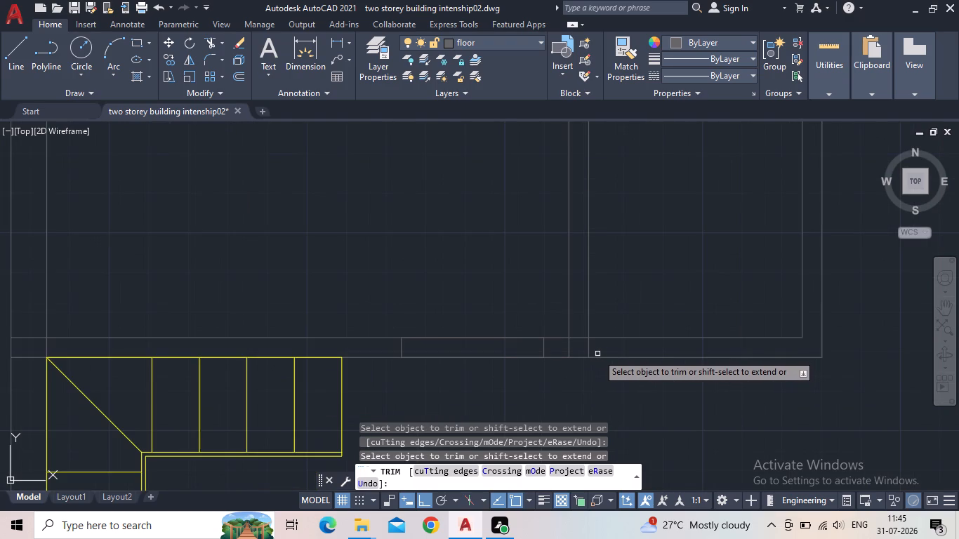
pyautogui.click(597, 354)
pyautogui.click(564, 350)
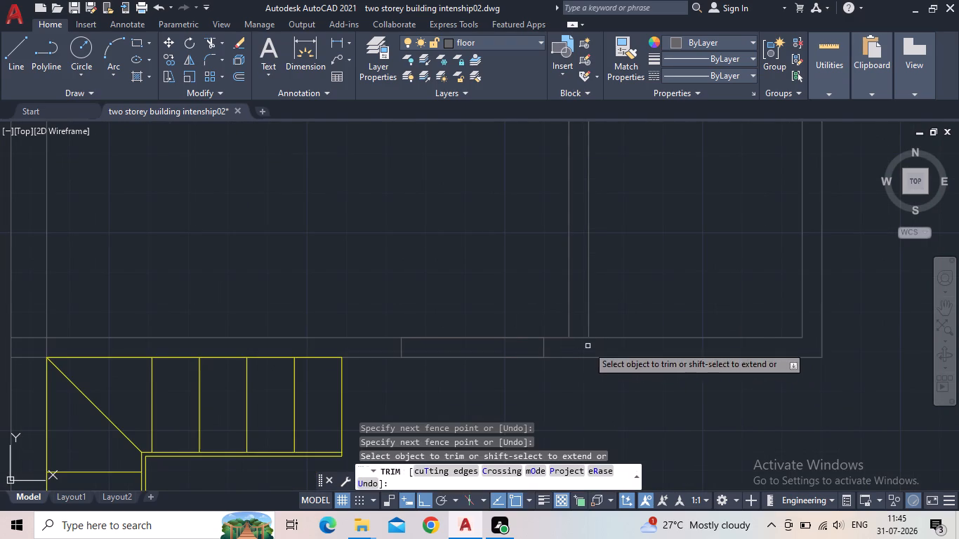
pyautogui.scroll(-2, 588, 346)
pyautogui.moveTo(597, 387); pyautogui.dragTo(588, 425, button='middle')
pyautogui.scroll(3, 584, 381)
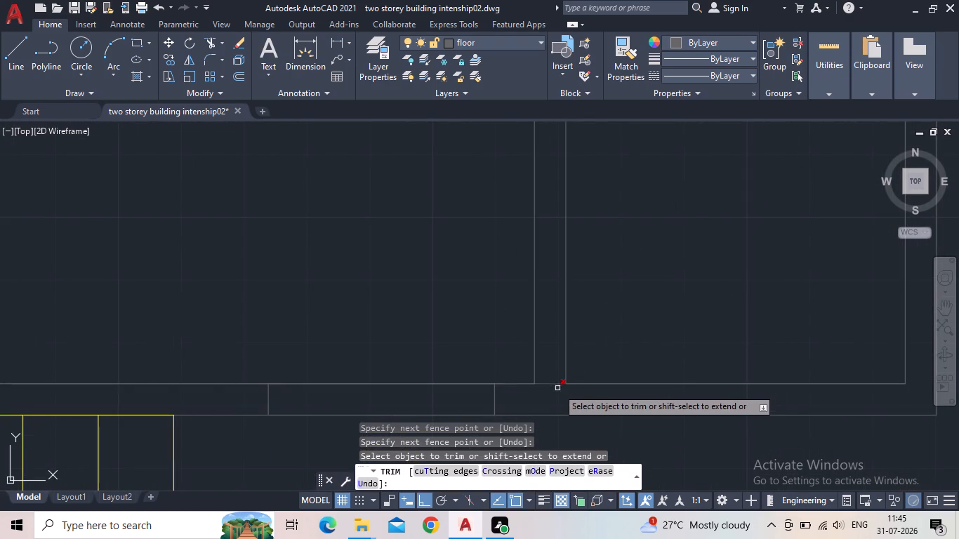
pyautogui.click(550, 392)
pyautogui.click(550, 372)
pyautogui.scroll(-2, 562, 399)
pyautogui.scroll(-2, 722, 365)
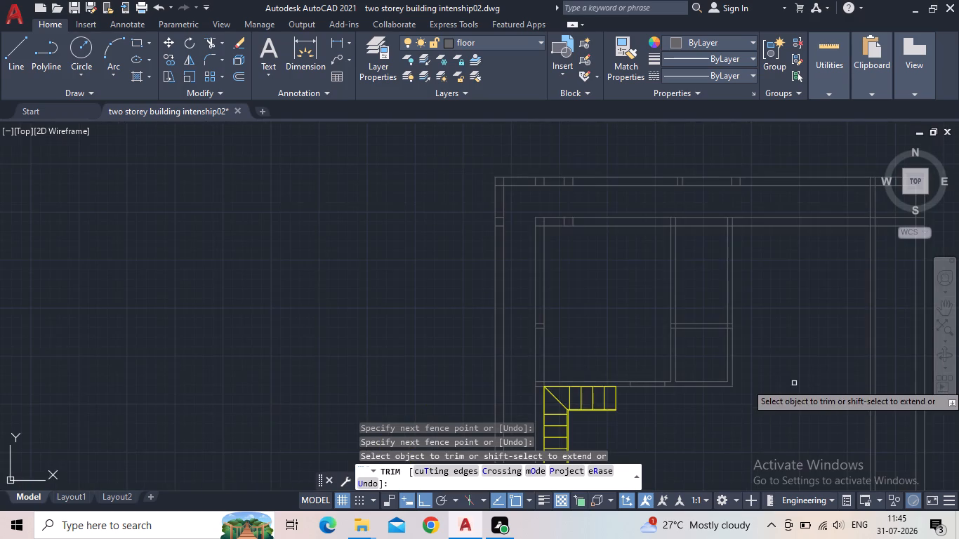
pyautogui.moveTo(812, 372); pyautogui.dragTo(543, 344, button='middle')
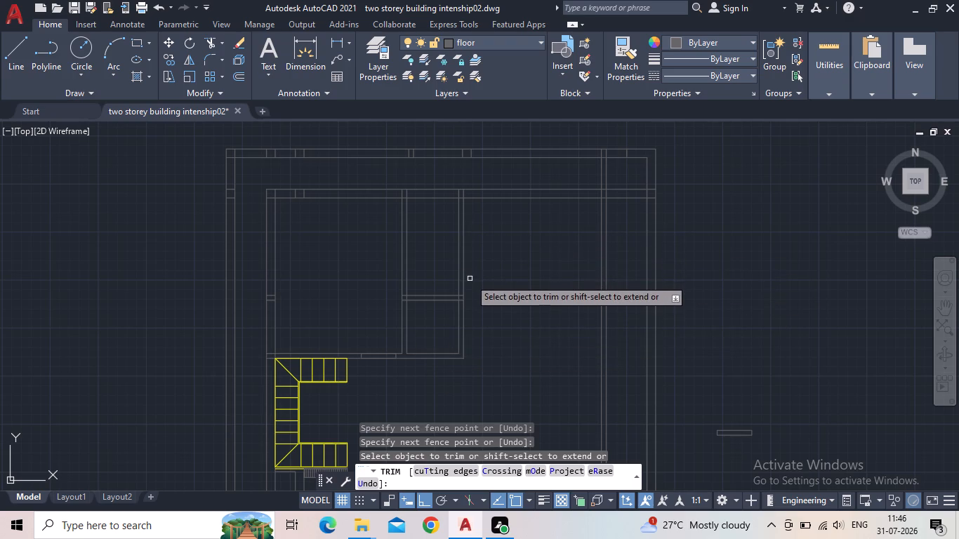
pyautogui.scroll(1, 470, 282)
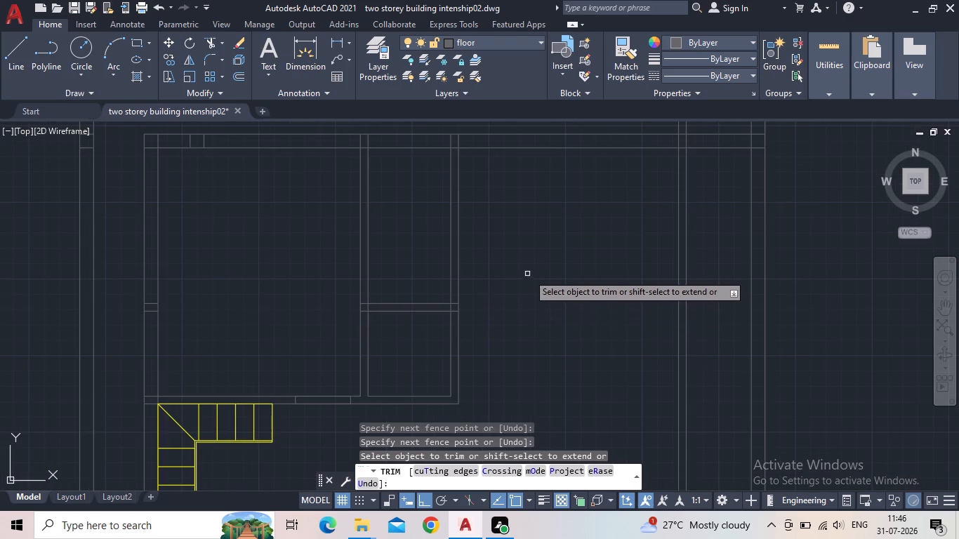
pyautogui.scroll(-3, 527, 279)
pyautogui.press('Escape')
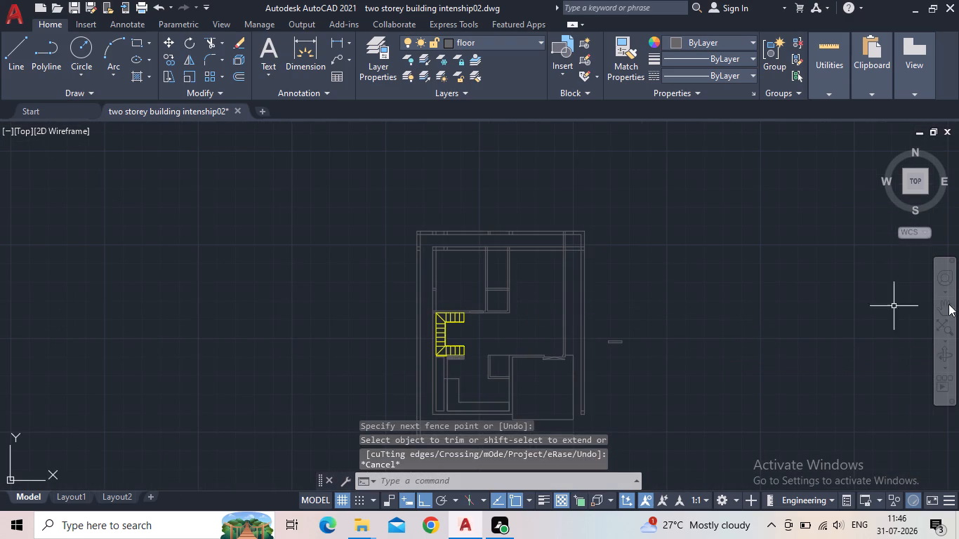
# Erase the short line closing the right end of the bottom outer wall.
pyautogui.moveTo(787, 356); pyautogui.dragTo(562, 267, button='middle')
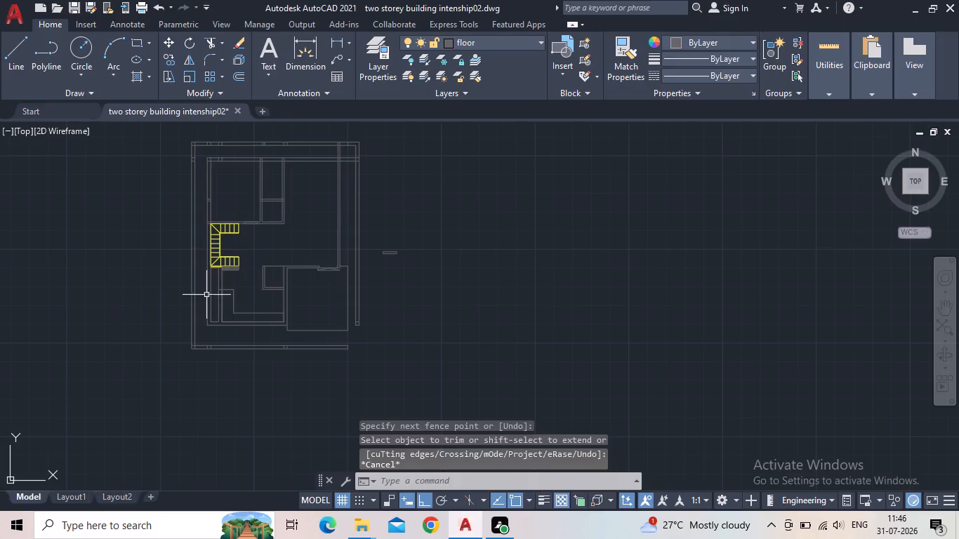
pyautogui.scroll(3, 353, 362)
pyautogui.moveTo(341, 288); pyautogui.dragTo(338, 304, button='middle')
pyautogui.scroll(1, 341, 288)
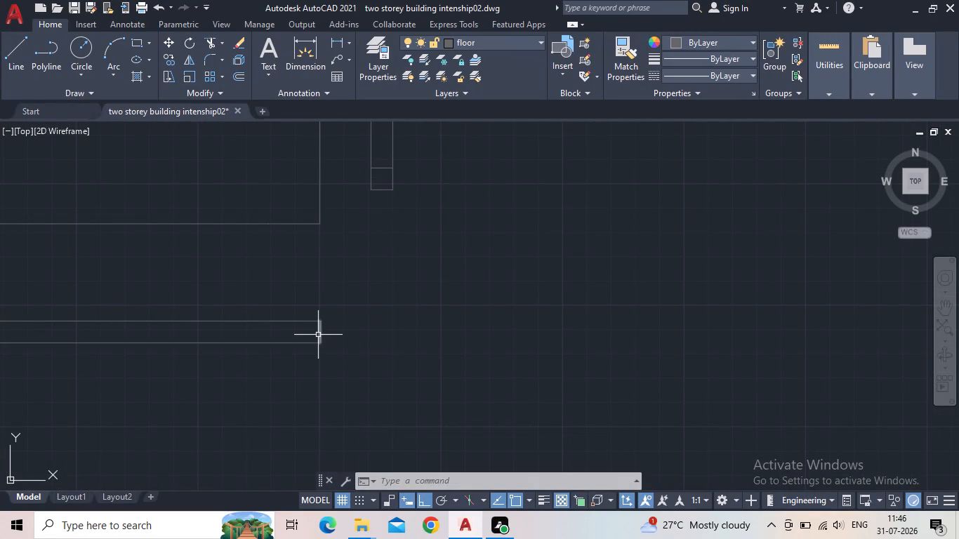
pyautogui.click(318, 333)
pyautogui.press('Delete')
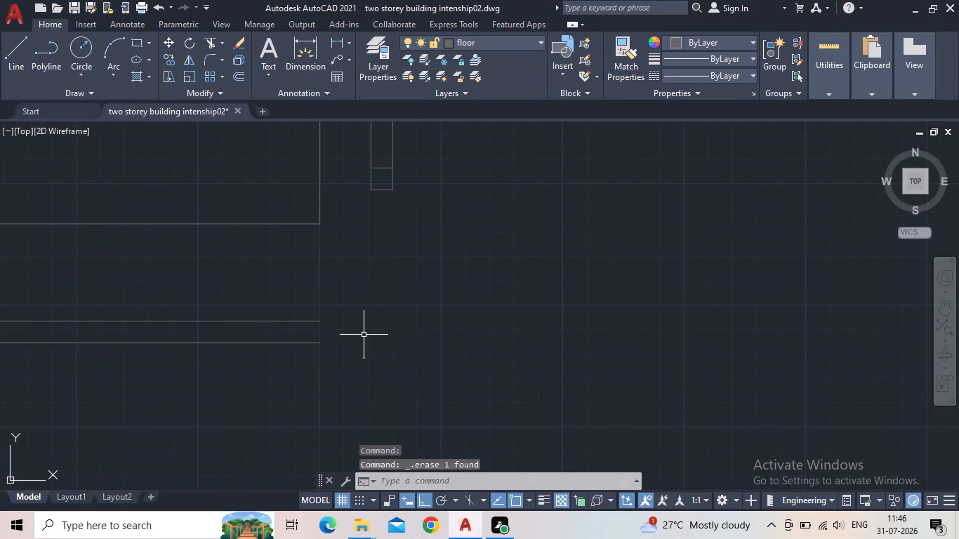
# Draw horizontal lines continuing both bottom outer wall lines rightward past the outer right wall.
pyautogui.press('l')
pyautogui.press('Return')
pyautogui.scroll(1, 317, 317)
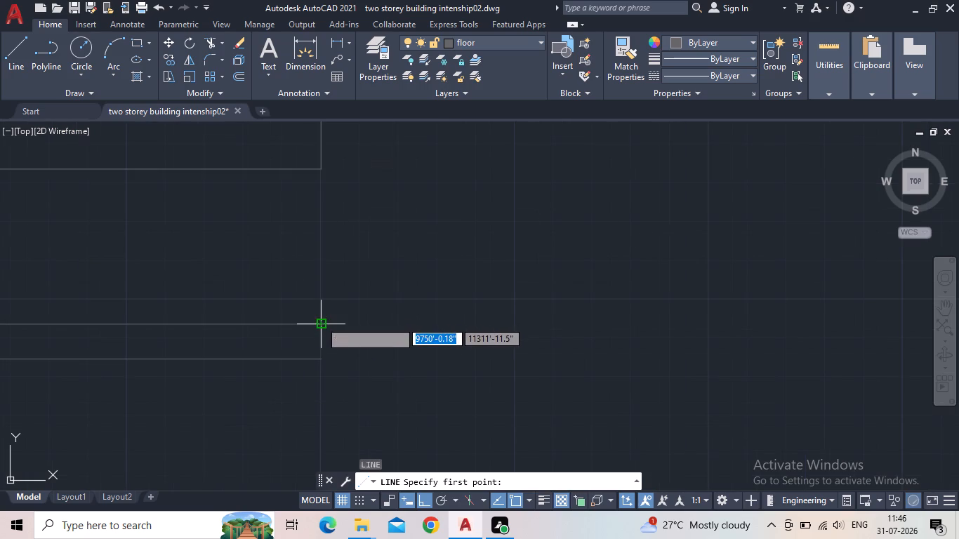
pyautogui.moveTo(320, 321); pyautogui.dragTo(333, 320)
pyautogui.click(706, 321)
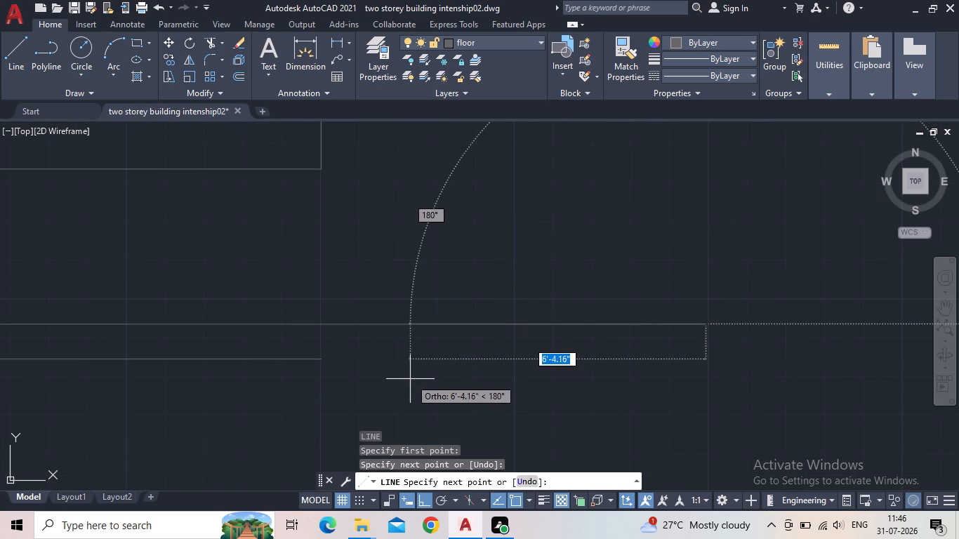
pyautogui.press('Escape')
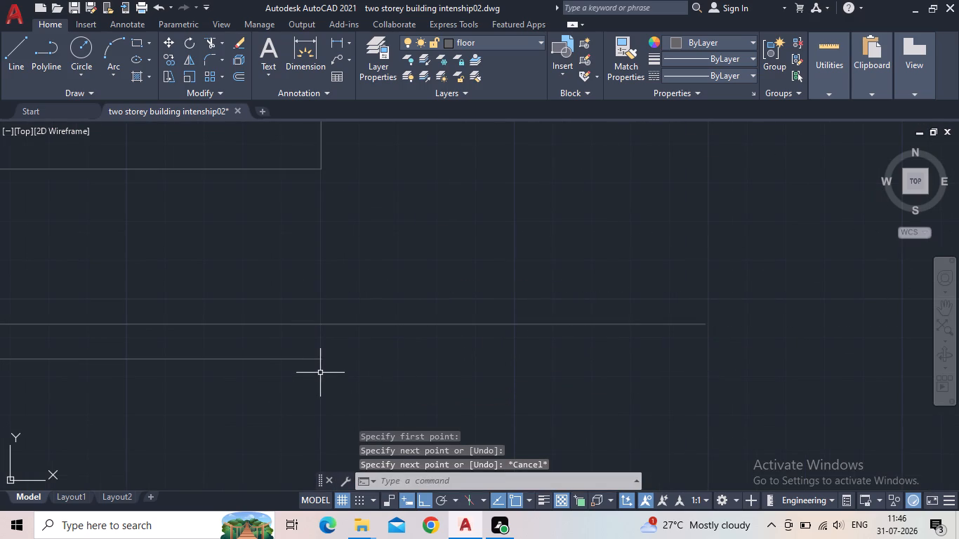
pyautogui.press('space')
pyautogui.click(319, 357)
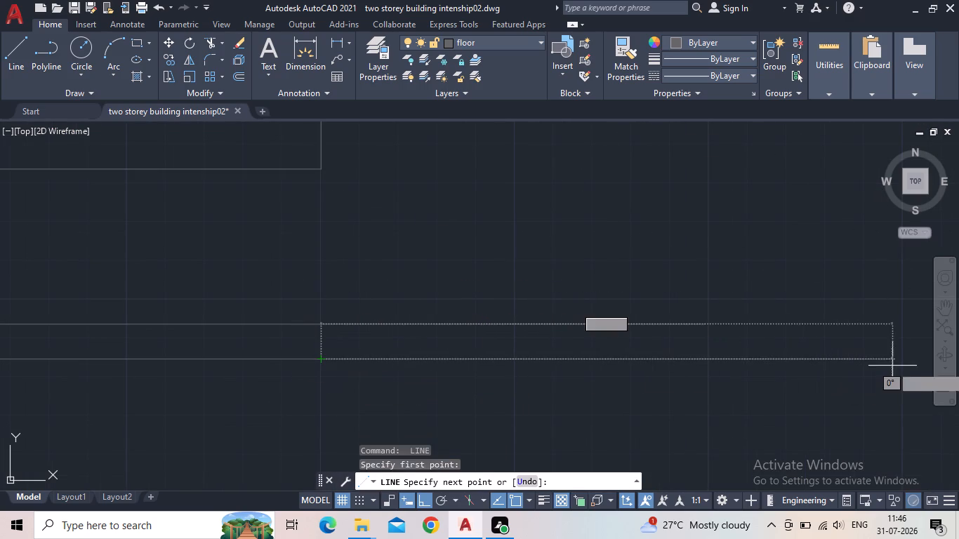
pyautogui.click(888, 366)
pyautogui.press('Escape')
# Extend both outer right wall lines down to the lower line of the bottom outer wall.
pyautogui.scroll(-2, 642, 382)
pyautogui.moveTo(573, 304); pyautogui.dragTo(566, 324, button='middle')
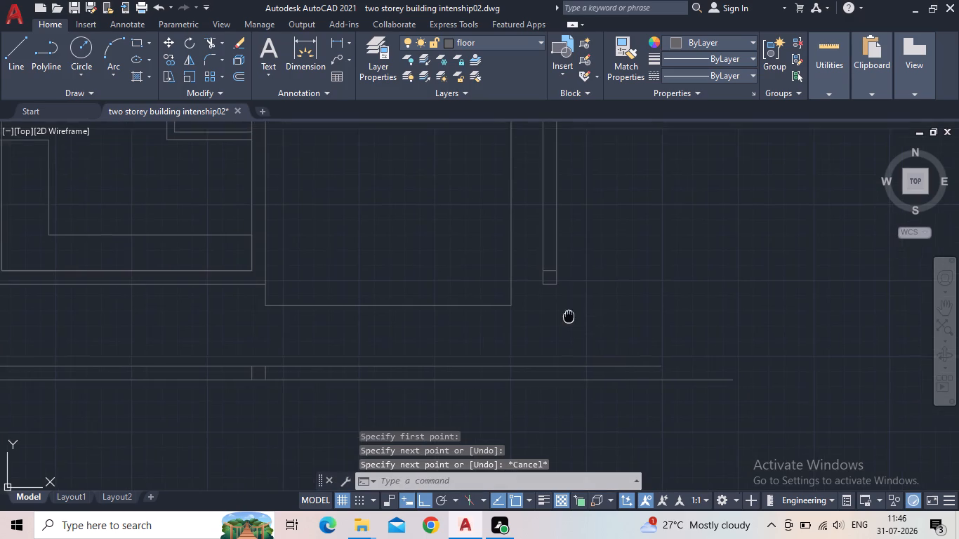
pyautogui.moveTo(566, 324); pyautogui.dragTo(560, 344, button='middle')
pyautogui.press('e')
pyautogui.press('x')
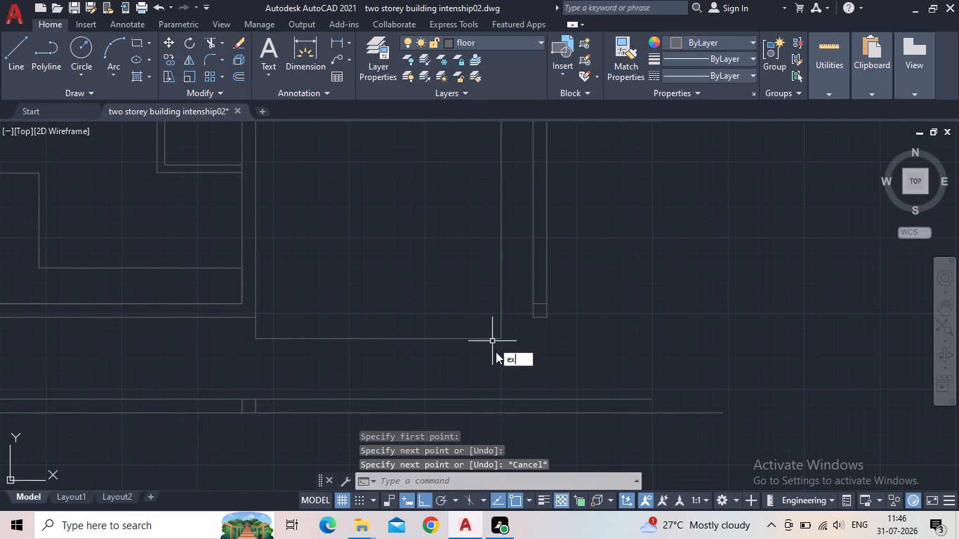
pyautogui.press('Return')
pyautogui.click(533, 293)
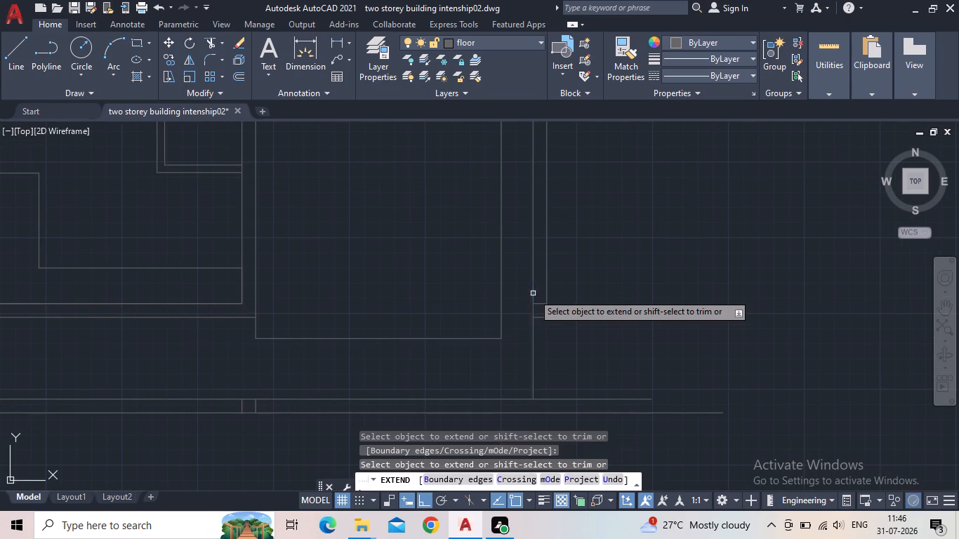
pyautogui.click(548, 295)
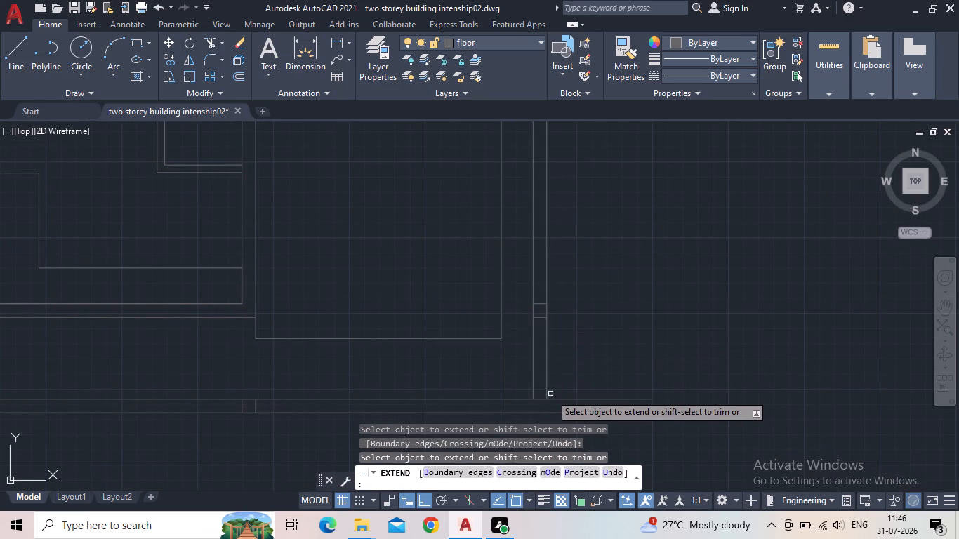
pyautogui.click(546, 394)
pyautogui.click(534, 393)
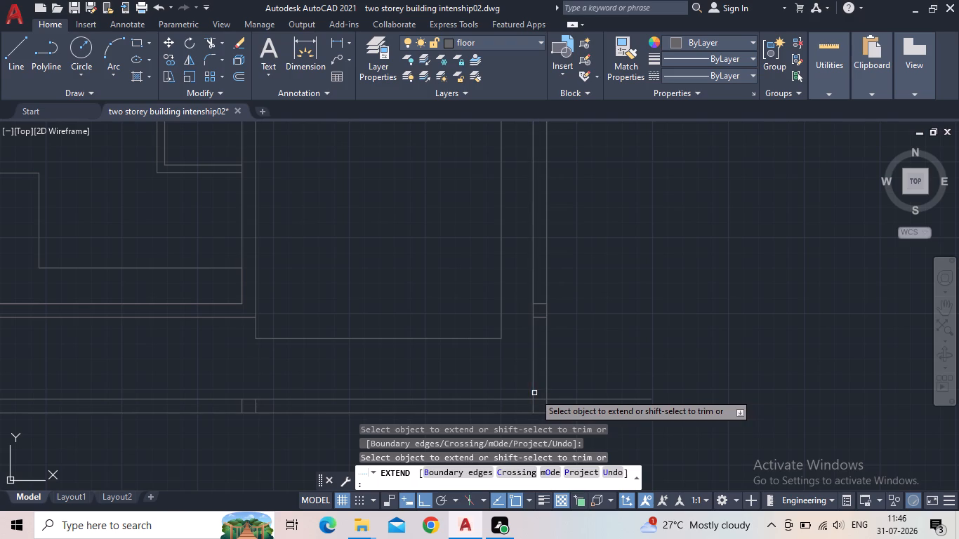
pyautogui.press('Escape')
# Trim away the two short cross lines inside the outer right wall at its former bottom end.
pyautogui.scroll(3, 540, 329)
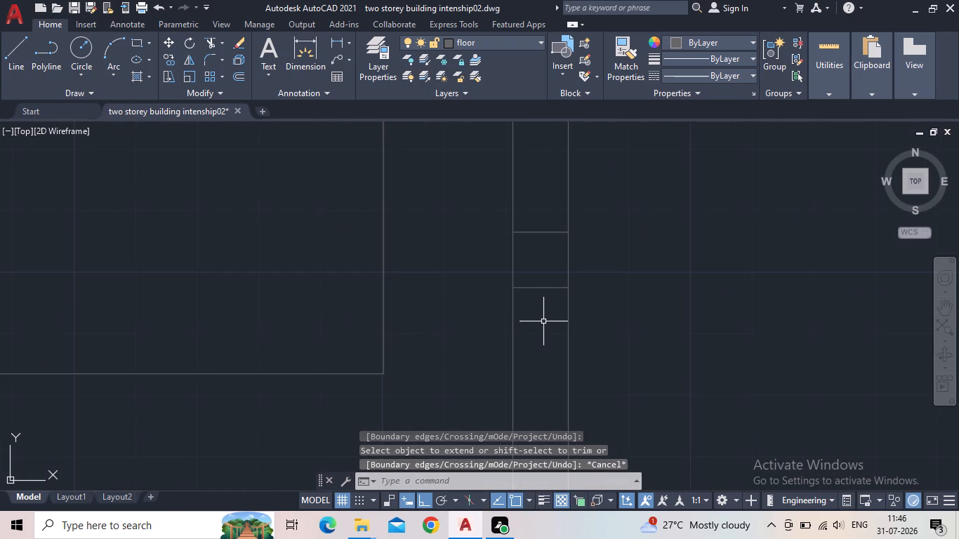
pyautogui.press('t')
pyautogui.press('r')
pyautogui.press('Return')
pyautogui.moveTo(541, 338); pyautogui.dragTo(538, 329)
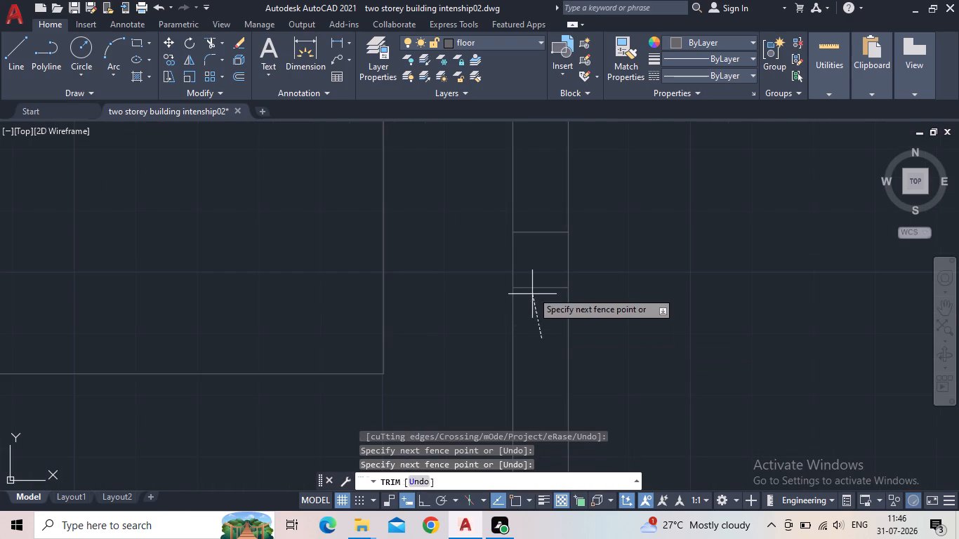
pyautogui.click(537, 227)
# Trim the bottom outer wall lines that overhang to the right of the outer right wall.
pyautogui.scroll(-4, 529, 317)
pyautogui.moveTo(583, 371); pyautogui.dragTo(578, 321, button='middle')
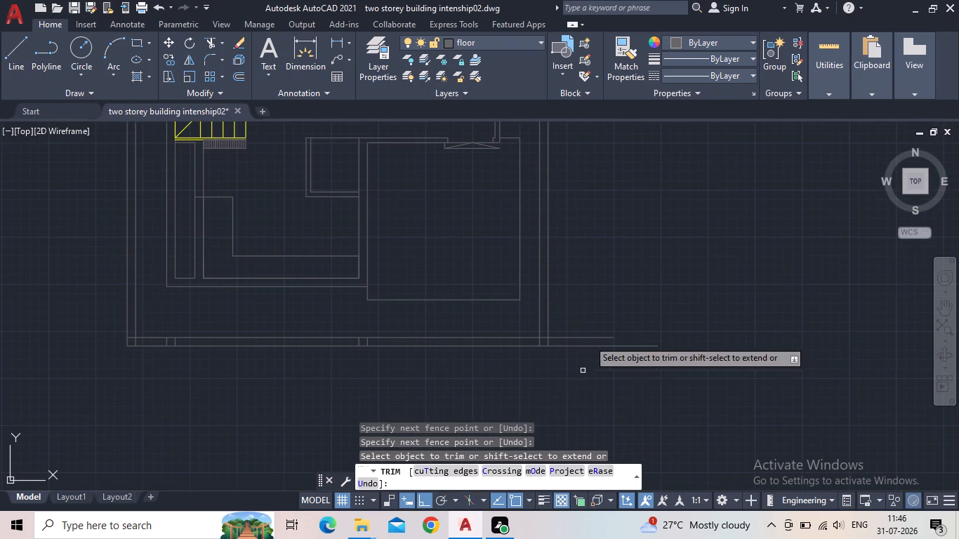
pyautogui.moveTo(595, 363); pyautogui.dragTo(590, 350)
pyautogui.click(581, 300)
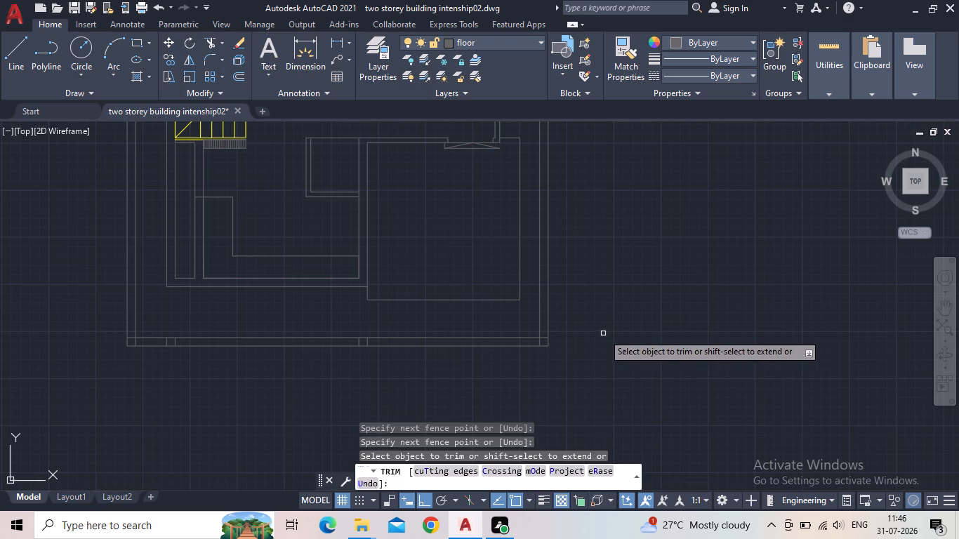
pyautogui.press('Escape')
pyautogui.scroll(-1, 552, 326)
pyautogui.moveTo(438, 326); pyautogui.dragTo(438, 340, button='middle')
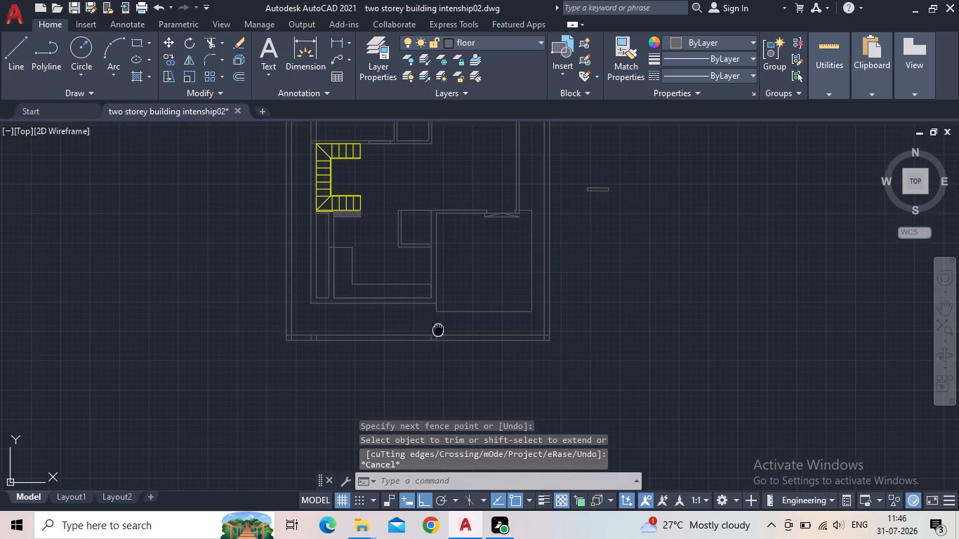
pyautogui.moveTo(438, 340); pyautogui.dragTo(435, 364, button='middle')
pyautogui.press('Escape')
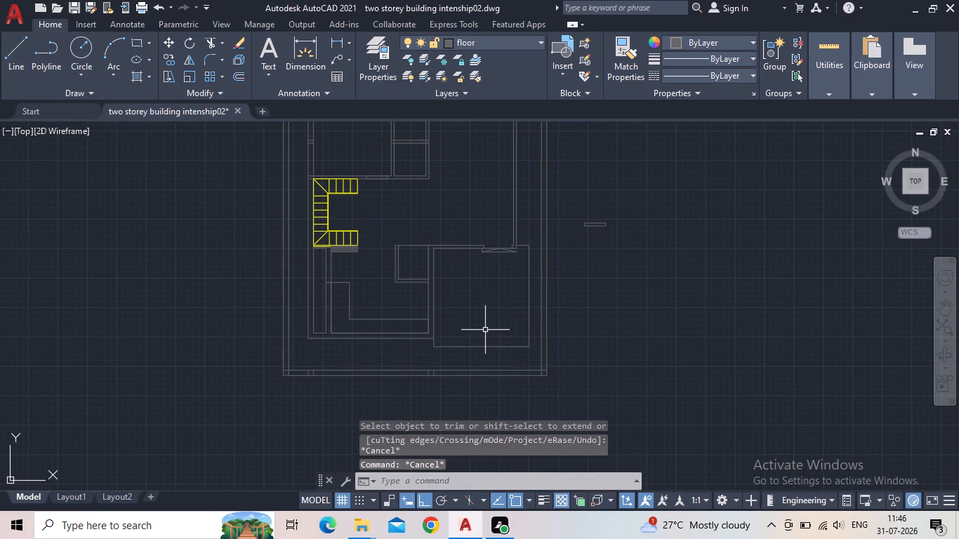
# Look over the floor plan's rooms and interior walls around the staircase.
pyautogui.scroll(1, 463, 210)
pyautogui.moveTo(463, 210); pyautogui.dragTo(463, 379, button='middle')
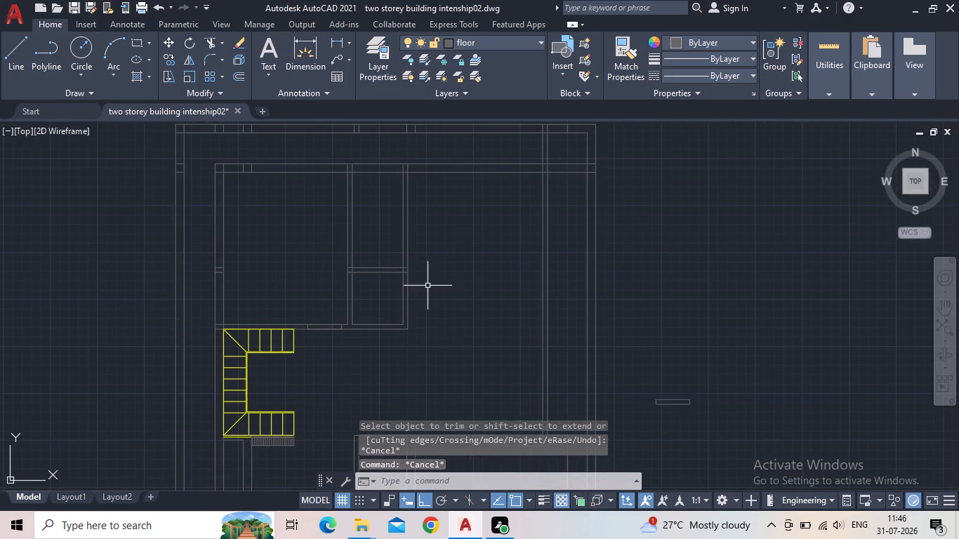
pyautogui.moveTo(413, 254); pyautogui.dragTo(403, 337, button='middle')
pyautogui.scroll(-1, 425, 345)
pyautogui.moveTo(461, 354); pyautogui.dragTo(462, 269, button='middle')
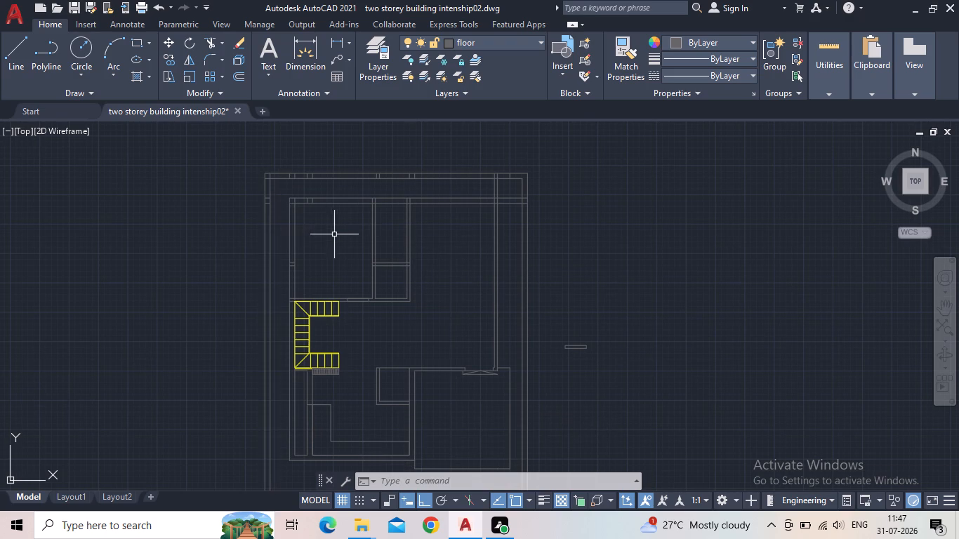
pyautogui.scroll(1, 440, 246)
pyautogui.moveTo(440, 246); pyautogui.dragTo(352, 253, button='middle')
pyautogui.scroll(-1, 346, 254)
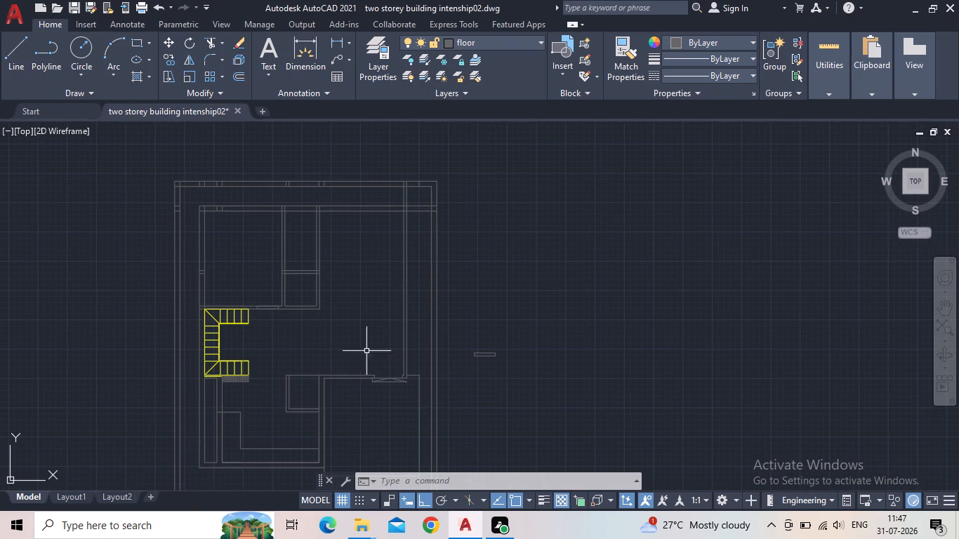
pyautogui.scroll(2, 254, 322)
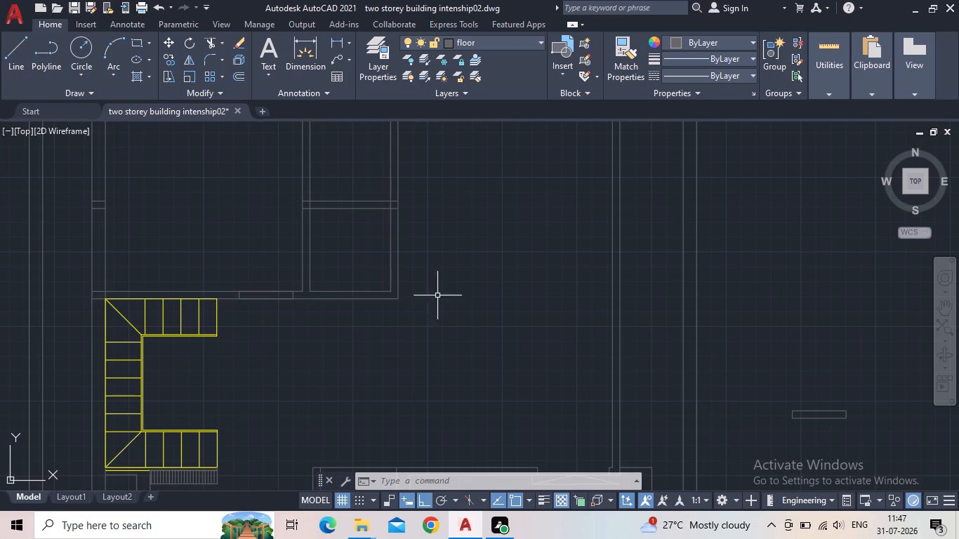
pyautogui.moveTo(454, 288); pyautogui.dragTo(226, 300, button='middle')
pyautogui.scroll(-1, 220, 298)
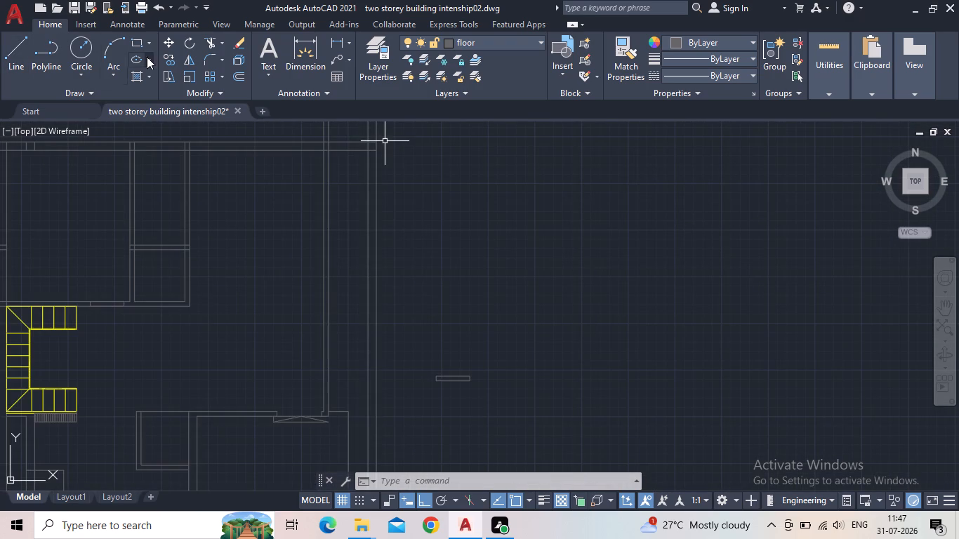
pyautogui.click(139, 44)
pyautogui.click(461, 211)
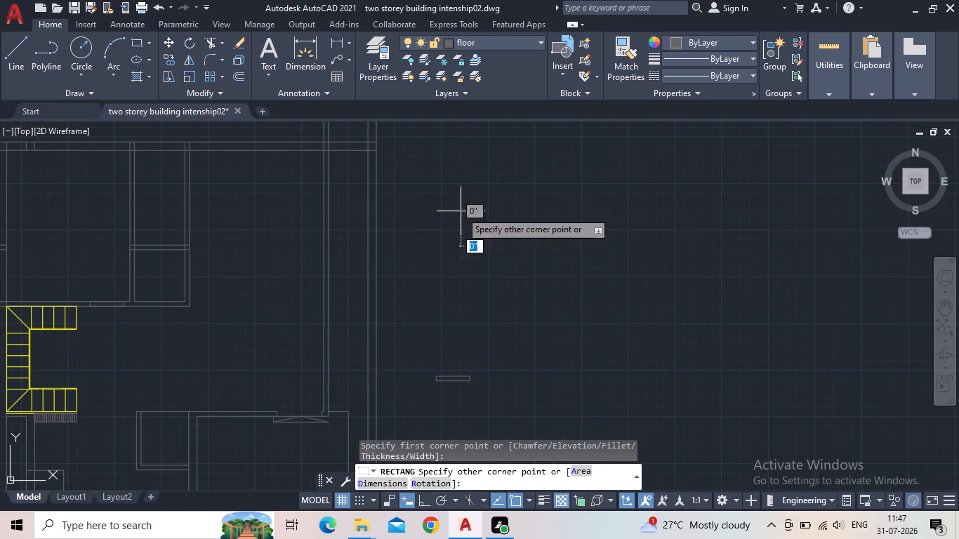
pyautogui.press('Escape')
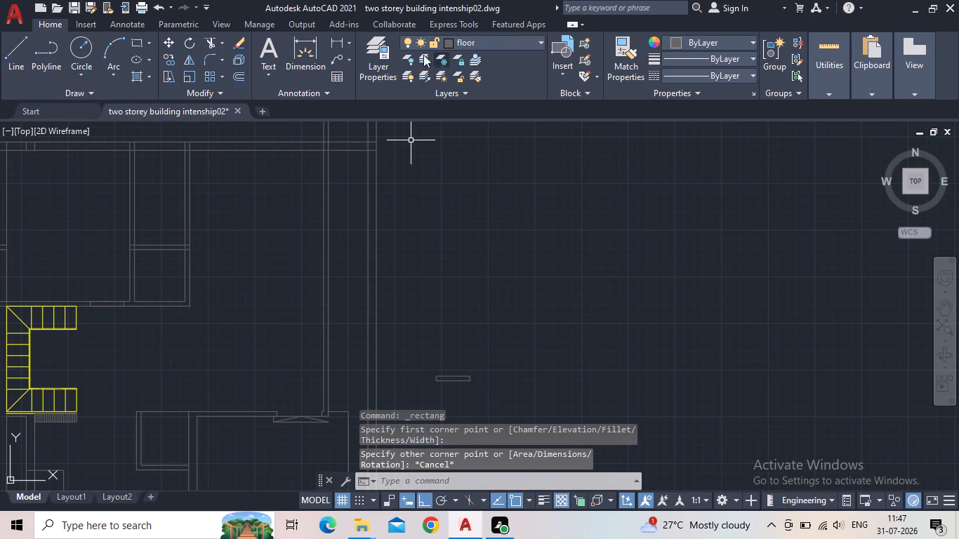
# Make the door layer the current layer.
pyautogui.click(364, 70)
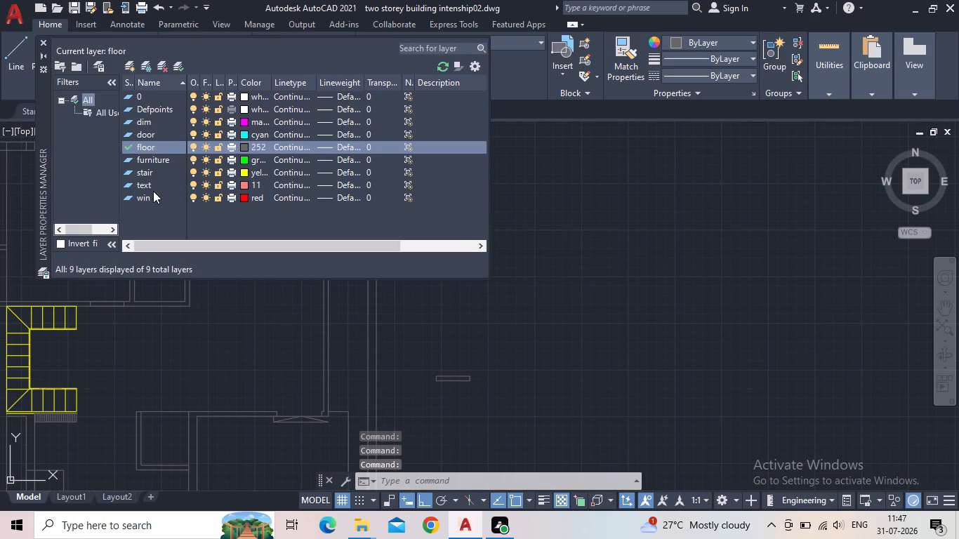
pyautogui.doubleClick(126, 133)
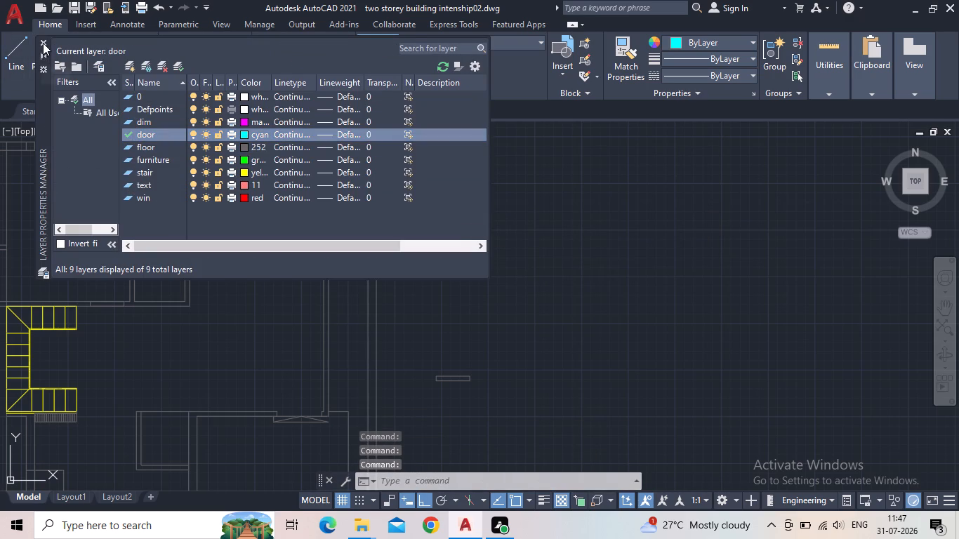
pyautogui.click(43, 43)
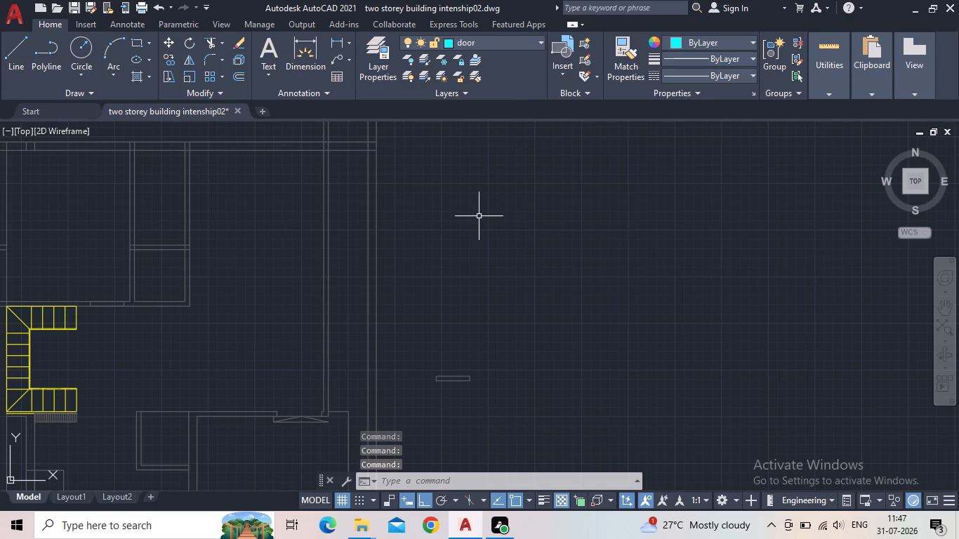
# Draw a rectangle 5" long and 2'6" wide in the empty space outside the plan's outer right wall.
pyautogui.press('r')
pyautogui.press('e')
pyautogui.press('c')
pyautogui.press('Return')
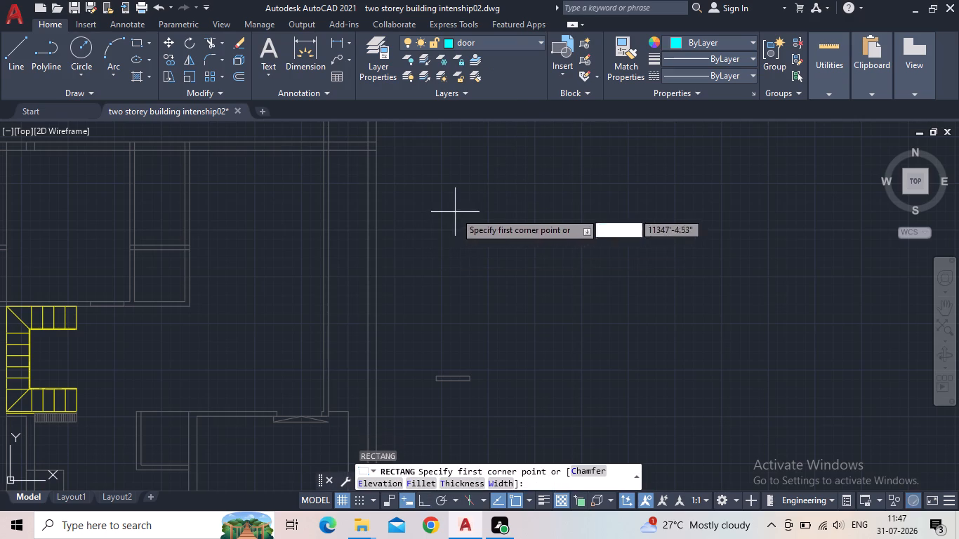
pyautogui.click(456, 211)
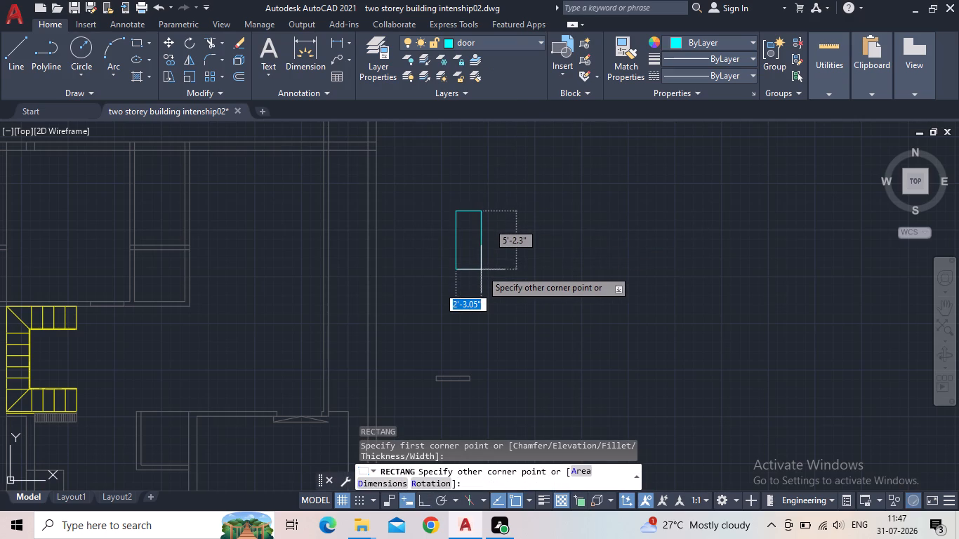
pyautogui.press('d')
pyautogui.press('Return')
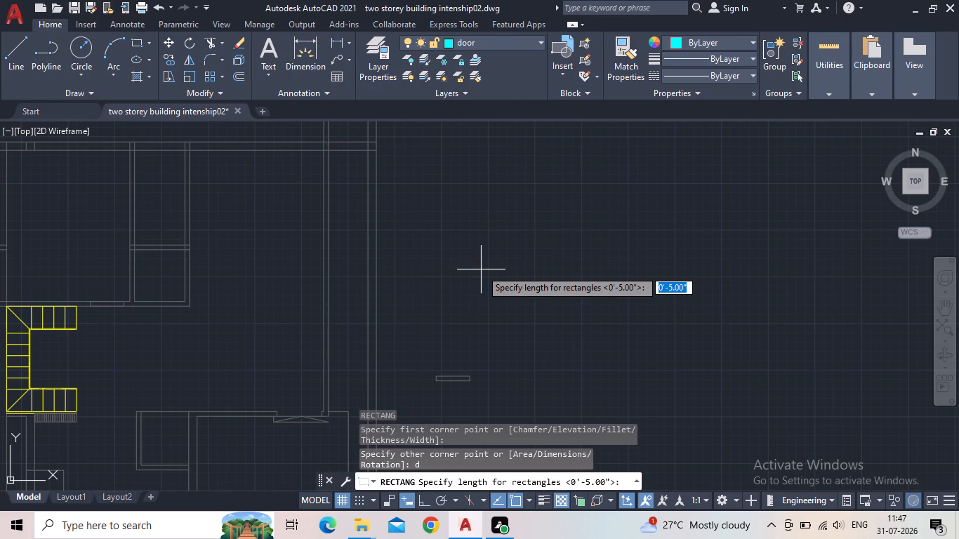
pyautogui.write('5"')
pyautogui.press('Return')
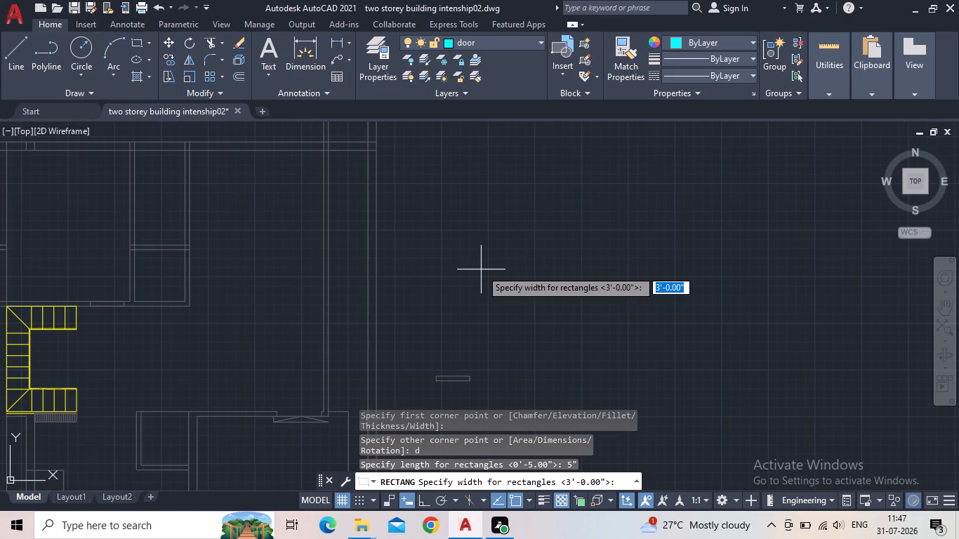
pyautogui.write("2'60")
pyautogui.press('BackSpace')
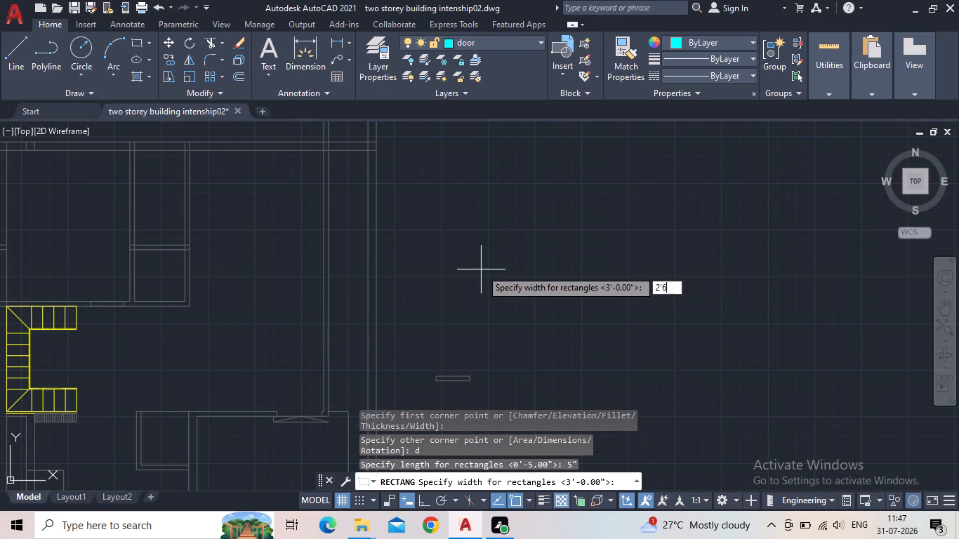
pyautogui.hotkey('shift', '"')
pyautogui.press('Return')
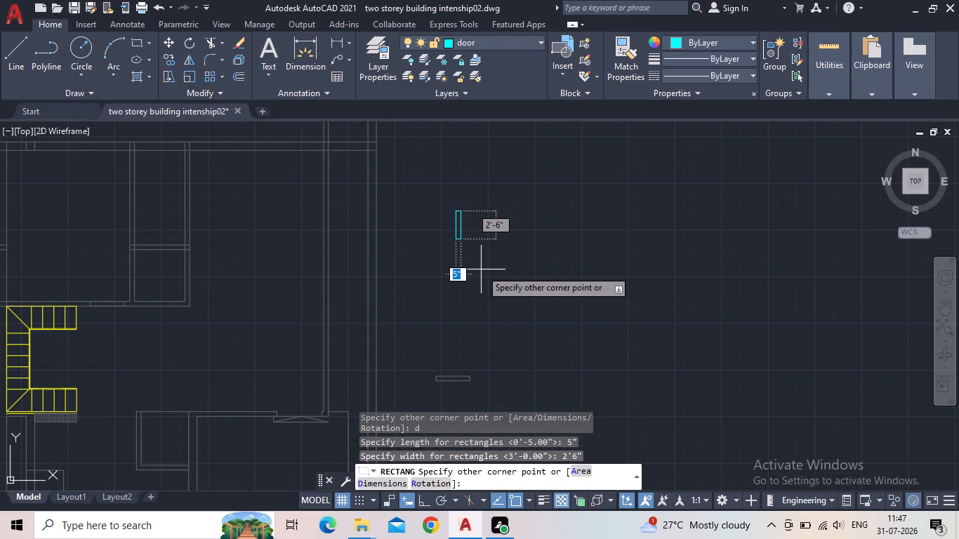
pyautogui.click(484, 276)
# Copy the door rectangle from its lower-right corner, with Ortho off, into the right wall of the small room below the cross wall.
pyautogui.scroll(3, 406, 234)
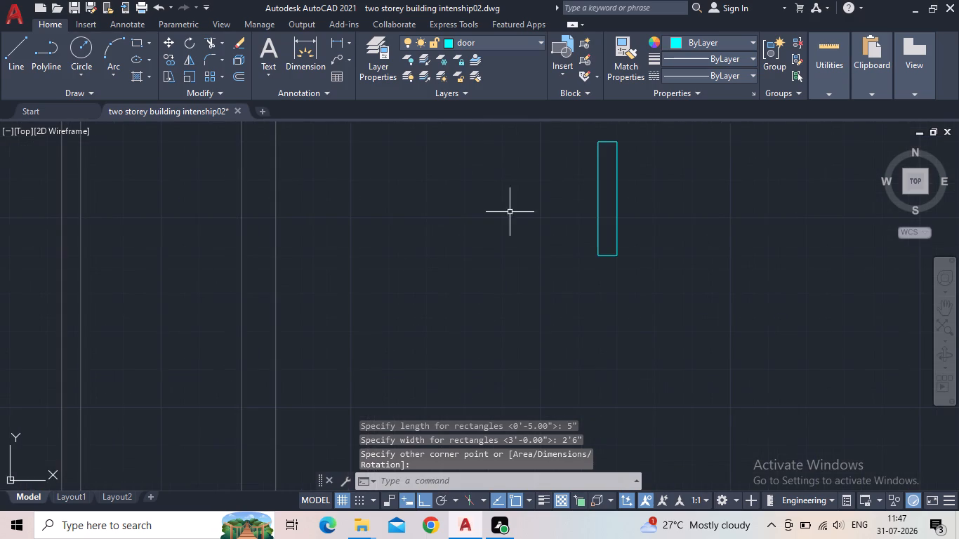
pyautogui.moveTo(535, 248); pyautogui.dragTo(317, 319, button='middle')
pyautogui.scroll(-1, 289, 319)
pyautogui.scroll(-2, 211, 312)
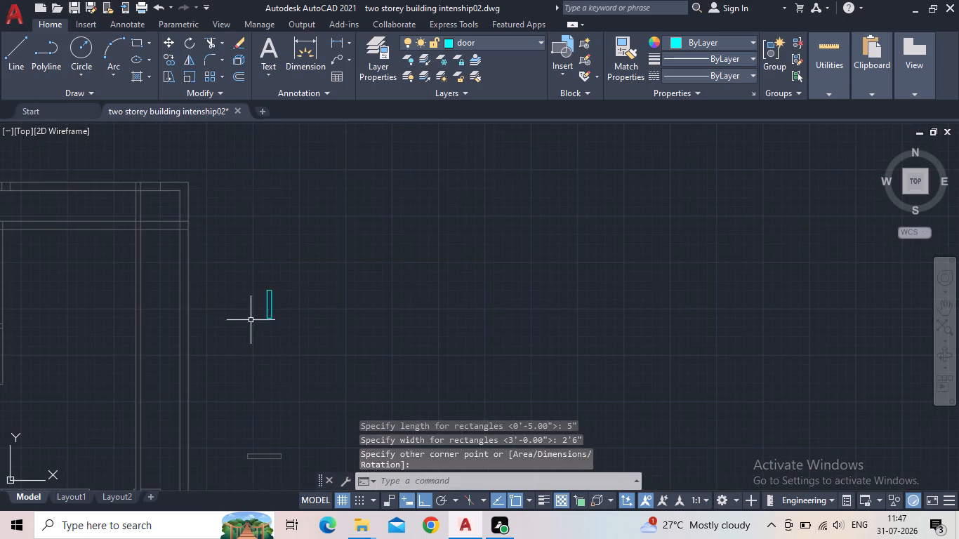
pyautogui.scroll(-1, 307, 340)
pyautogui.moveTo(320, 350); pyautogui.dragTo(483, 354, button='middle')
pyautogui.moveTo(475, 347); pyautogui.dragTo(439, 339)
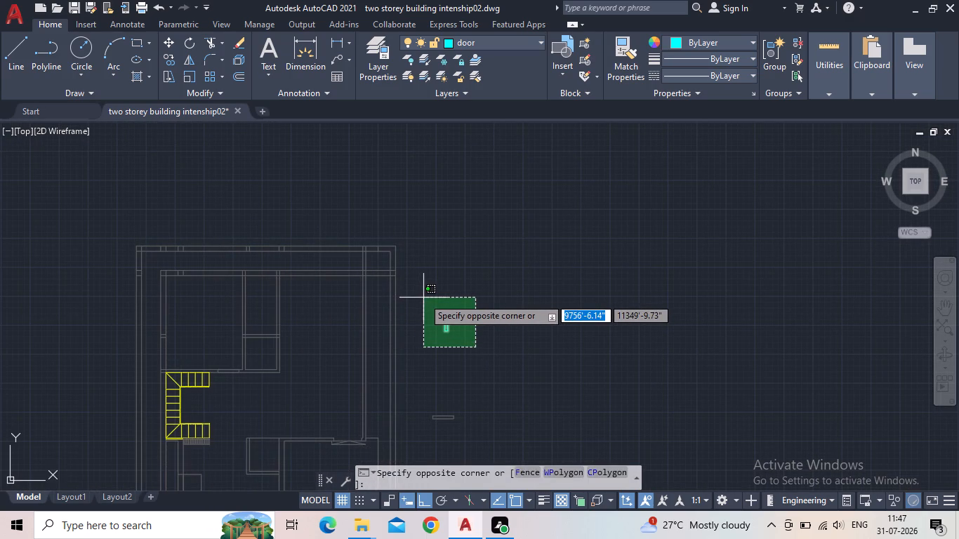
pyautogui.press('Escape')
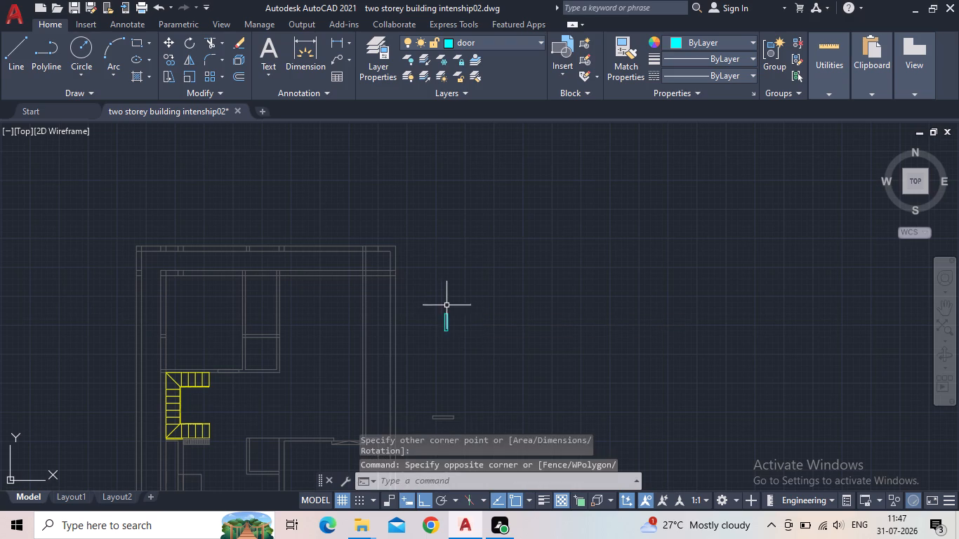
pyautogui.click(457, 335)
pyautogui.click(443, 314)
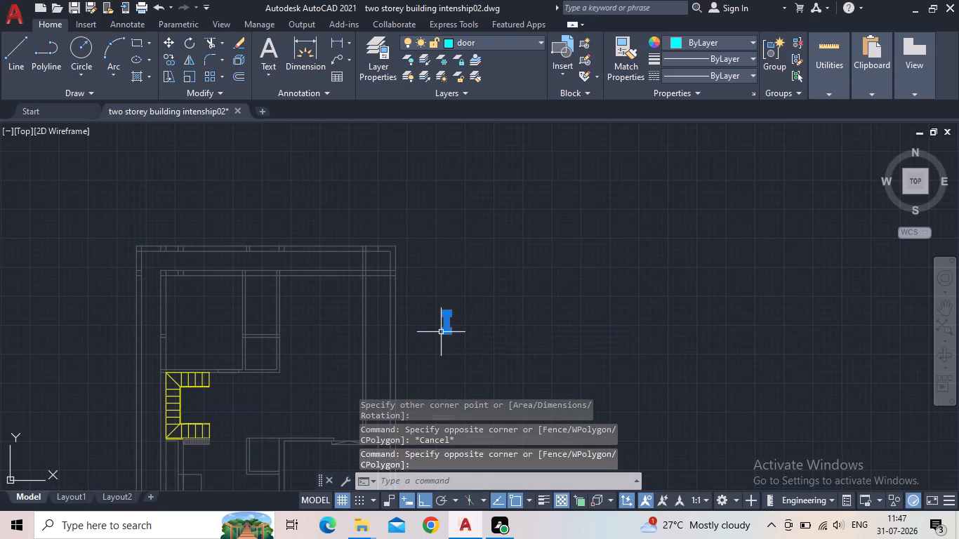
pyautogui.press('c')
pyautogui.press('o')
pyautogui.press('Return')
pyautogui.scroll(3, 435, 347)
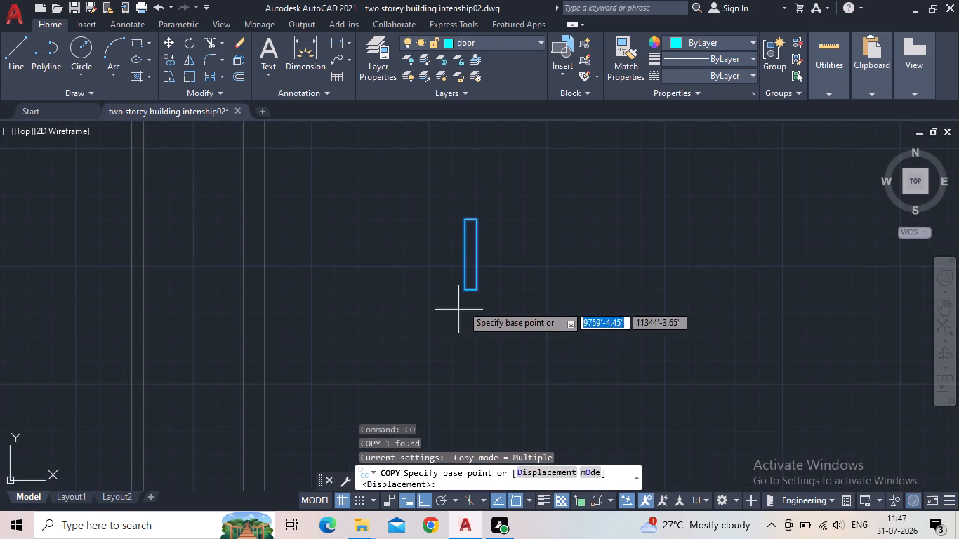
pyautogui.scroll(2, 458, 216)
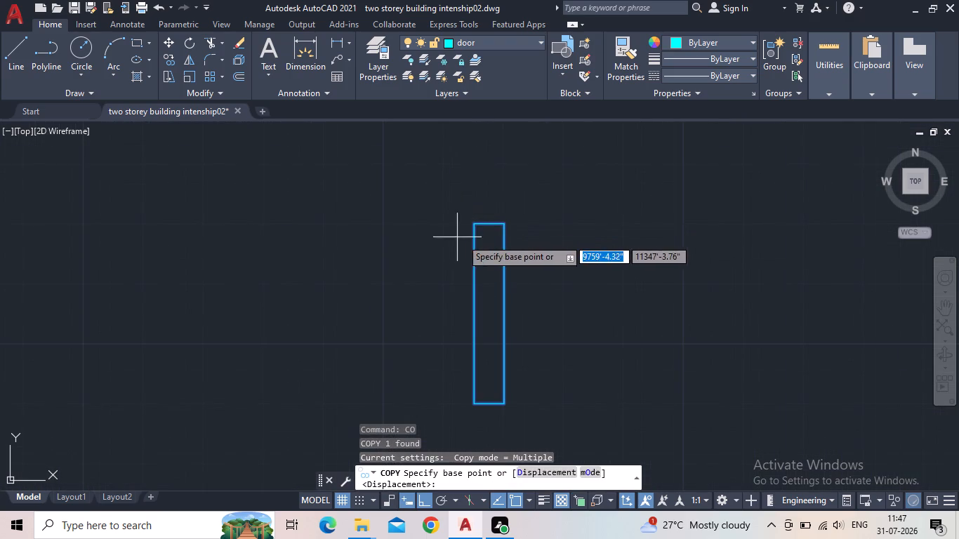
pyautogui.click(506, 406)
pyautogui.moveTo(246, 310); pyautogui.dragTo(372, 321, button='middle')
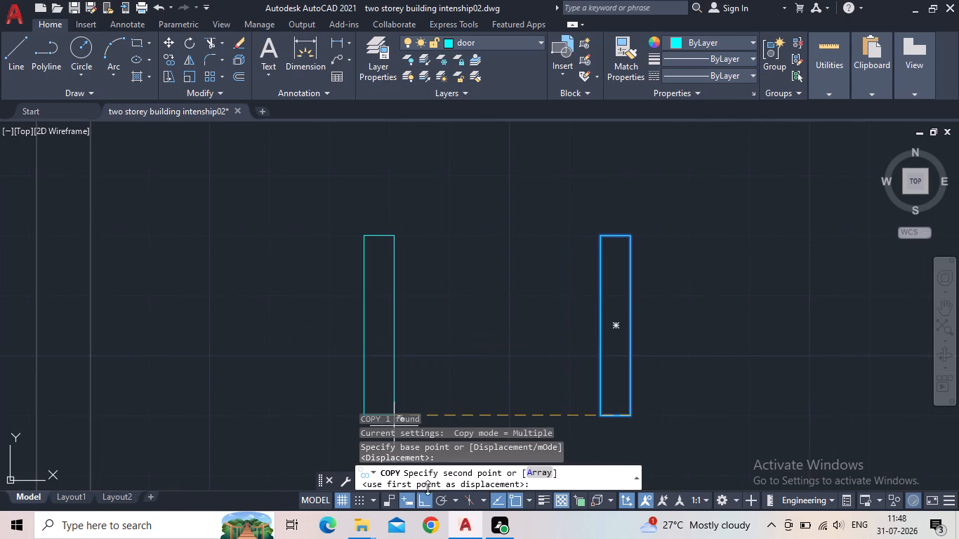
pyautogui.click(424, 498)
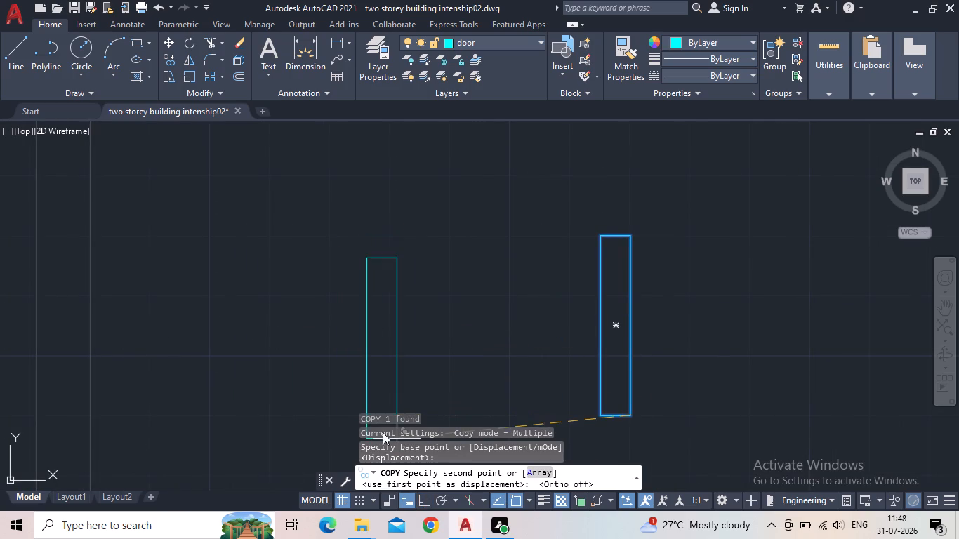
pyautogui.moveTo(281, 338); pyautogui.dragTo(567, 442, button='middle')
pyautogui.scroll(-3, 571, 442)
pyautogui.moveTo(341, 363); pyautogui.dragTo(382, 258, button='middle')
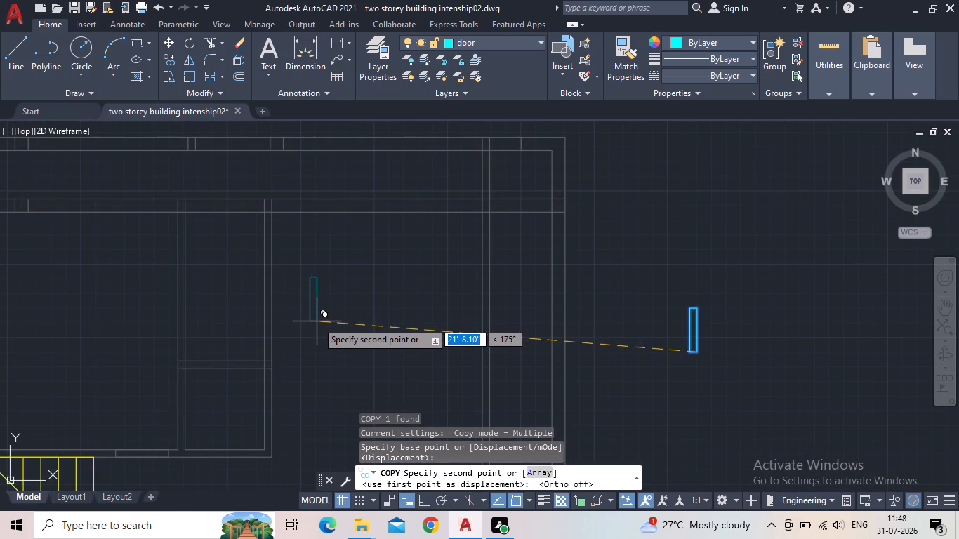
pyautogui.scroll(1, 274, 427)
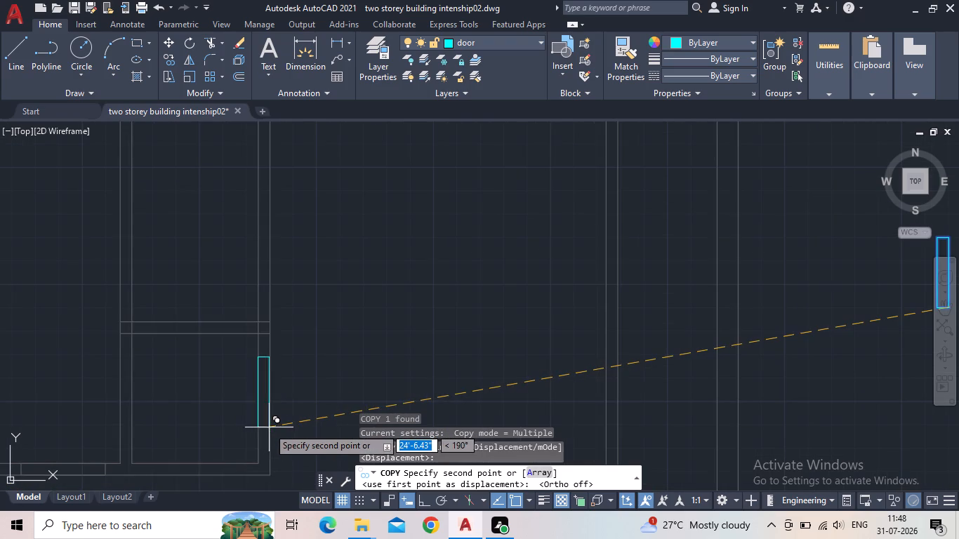
pyautogui.moveTo(267, 427); pyautogui.dragTo(275, 365, button='middle')
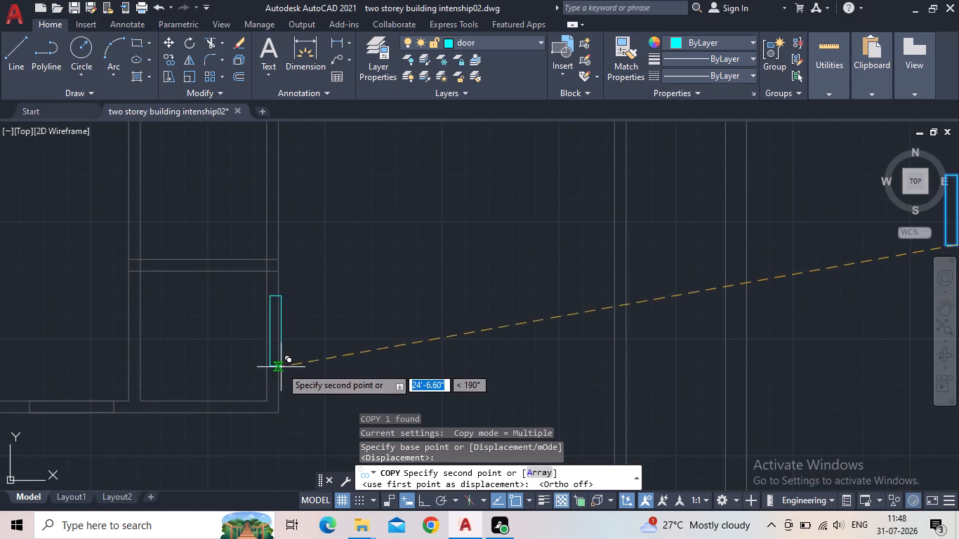
pyautogui.scroll(2, 276, 371)
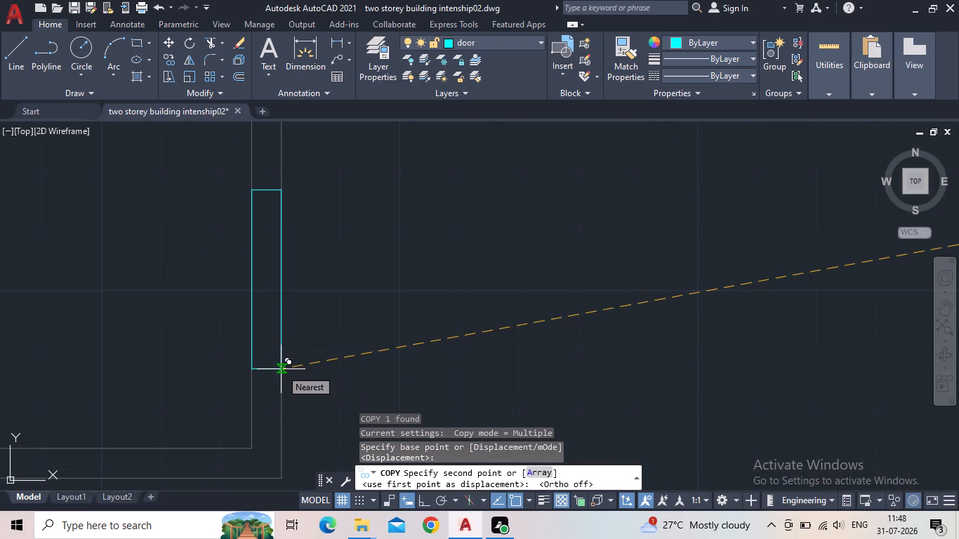
pyautogui.click(281, 369)
# Place another door rectangle copy in the wall between the large upper-left room and the narrow room, near its upper end.
pyautogui.moveTo(386, 327); pyautogui.dragTo(454, 375, button='middle')
pyautogui.scroll(-4, 454, 375)
pyautogui.moveTo(453, 354); pyautogui.dragTo(442, 355, button='middle')
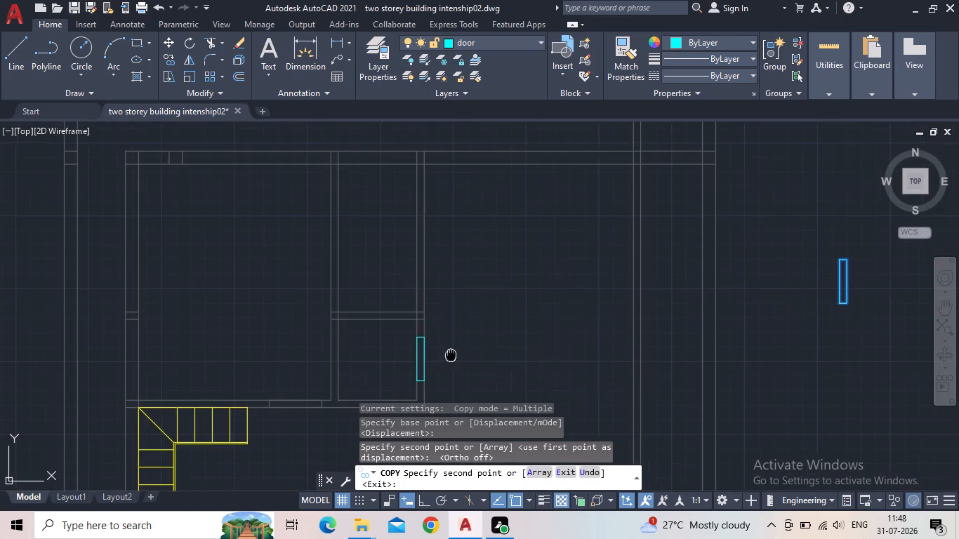
pyautogui.moveTo(442, 355); pyautogui.dragTo(381, 347, button='middle')
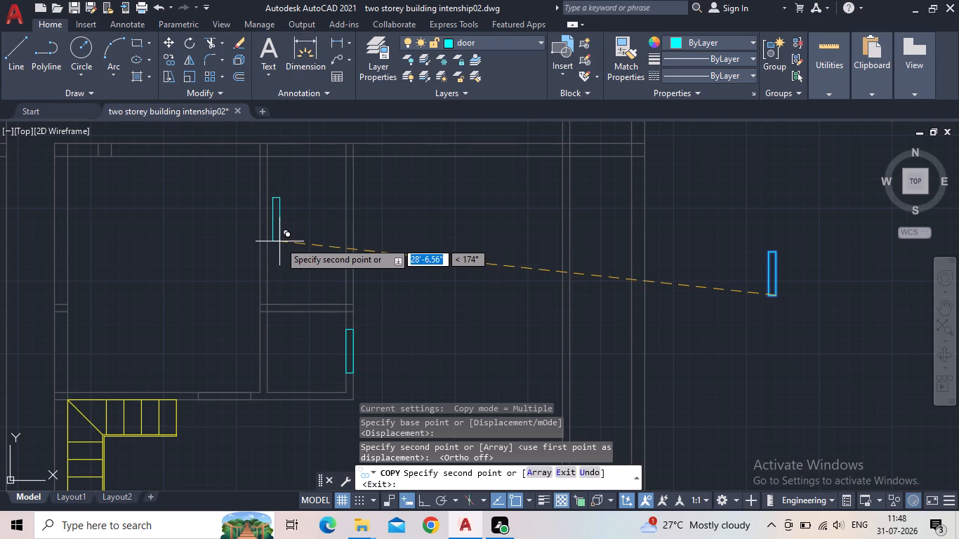
pyautogui.scroll(1, 265, 220)
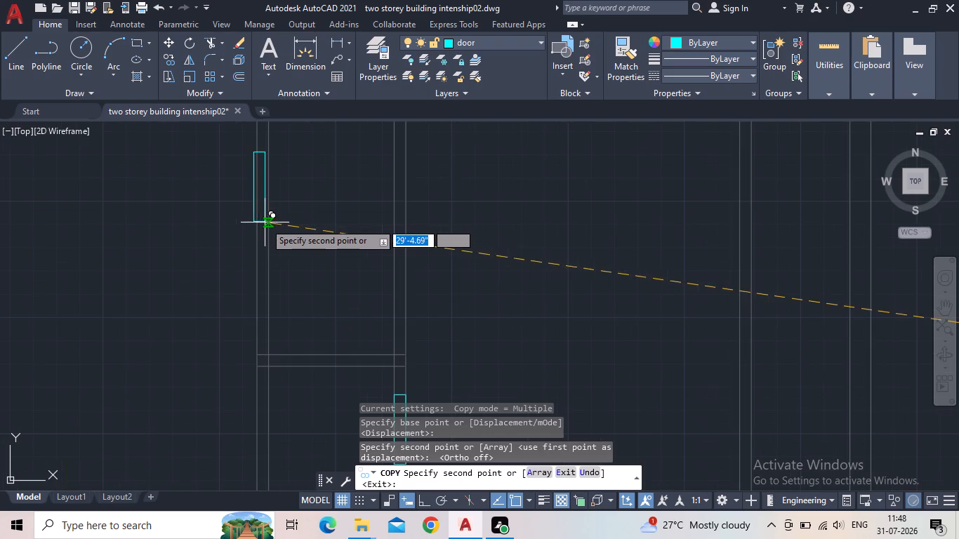
pyautogui.moveTo(270, 240); pyautogui.dragTo(284, 284, button='middle')
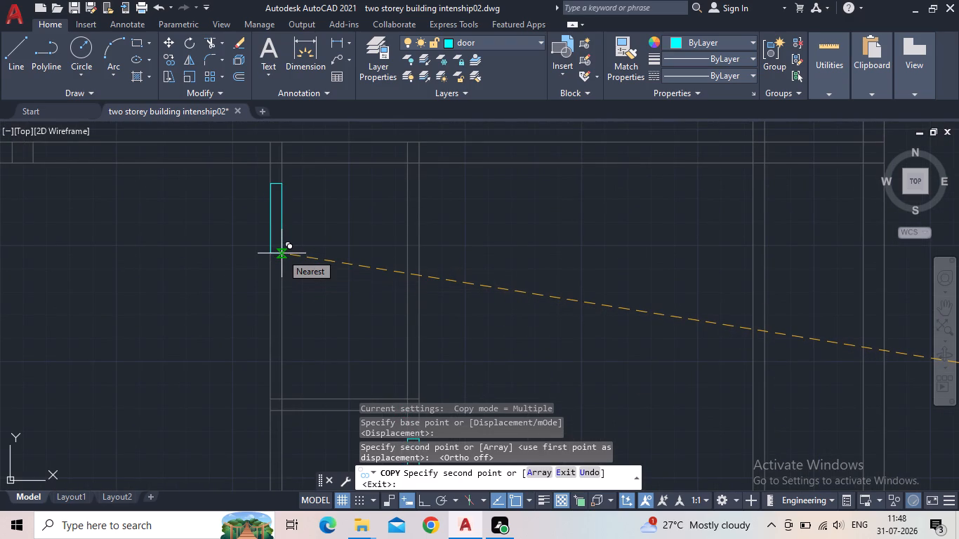
pyautogui.click(282, 253)
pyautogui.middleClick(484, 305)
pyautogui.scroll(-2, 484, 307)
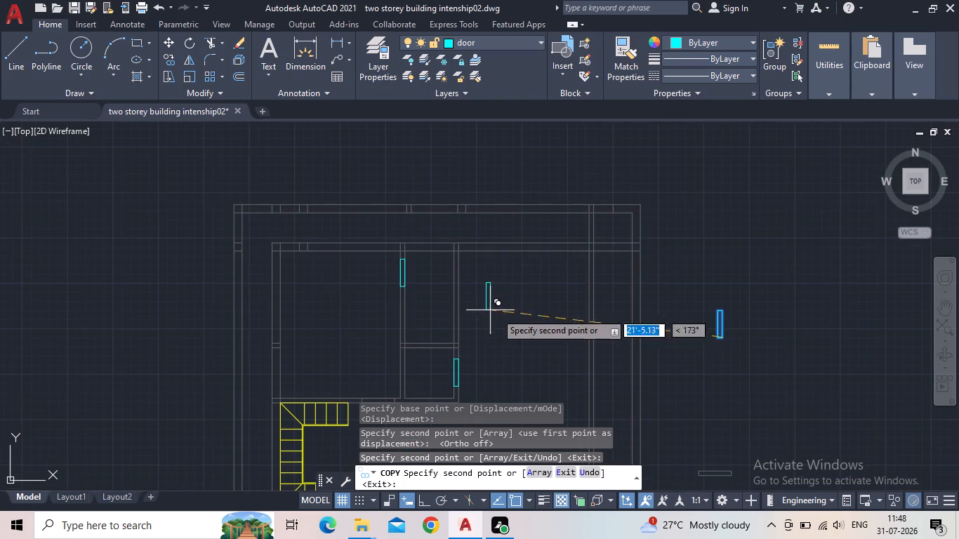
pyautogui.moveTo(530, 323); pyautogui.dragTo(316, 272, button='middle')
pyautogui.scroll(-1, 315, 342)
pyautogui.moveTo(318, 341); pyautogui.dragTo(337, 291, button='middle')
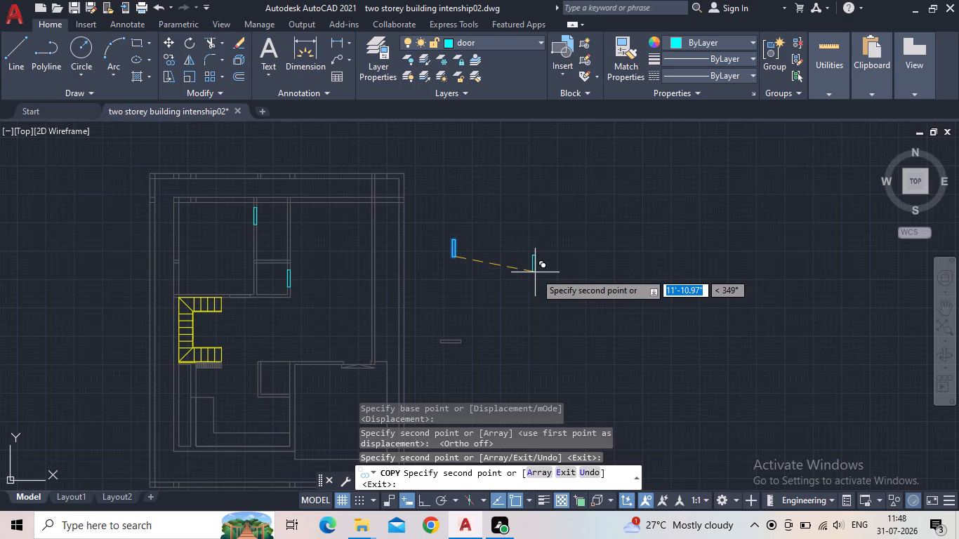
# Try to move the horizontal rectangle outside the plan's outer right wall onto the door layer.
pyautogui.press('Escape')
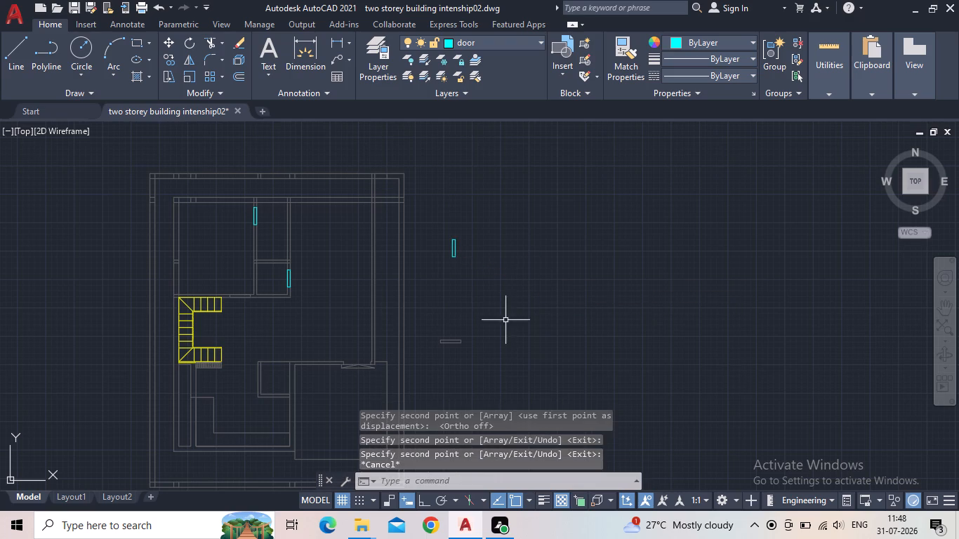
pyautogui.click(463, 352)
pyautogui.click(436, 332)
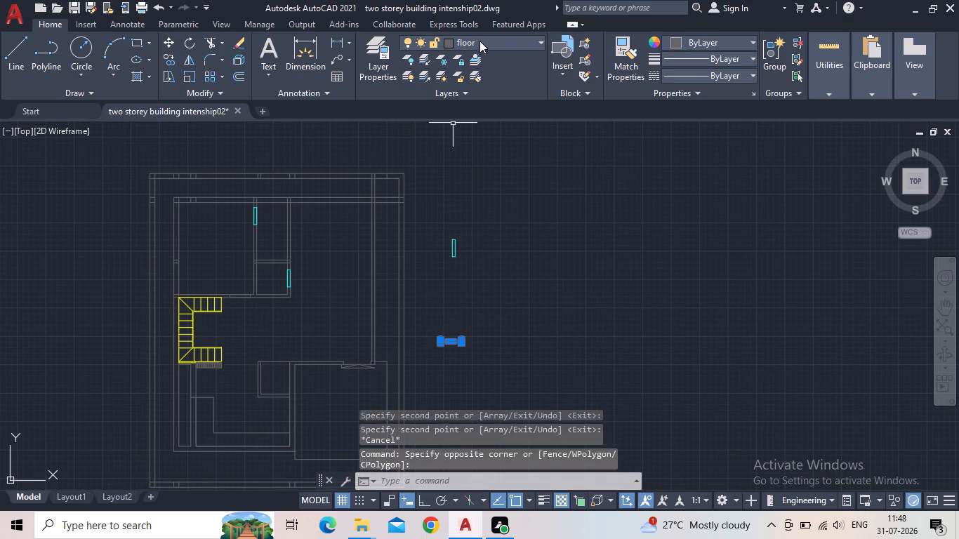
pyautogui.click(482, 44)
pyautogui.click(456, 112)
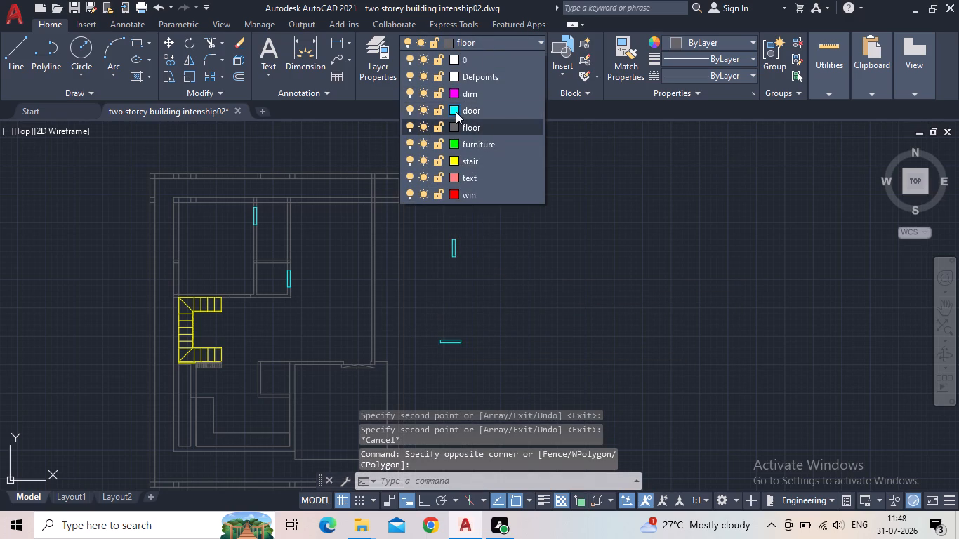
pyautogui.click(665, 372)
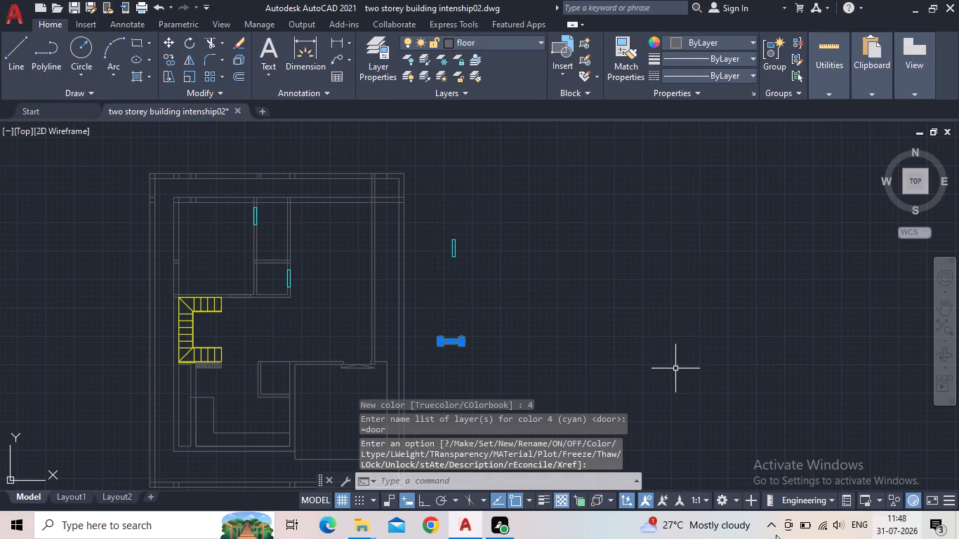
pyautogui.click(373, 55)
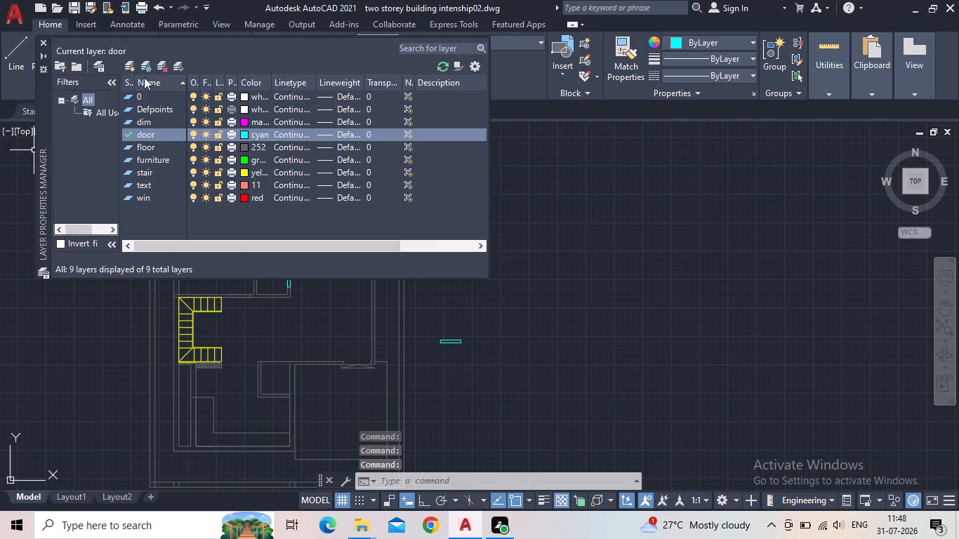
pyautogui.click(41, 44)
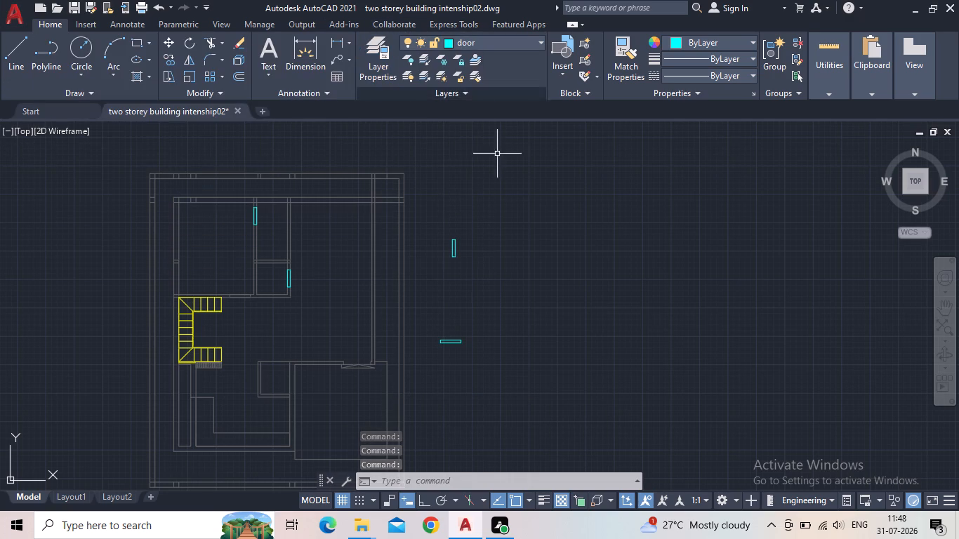
# Rotate the horizontal rectangle outside the plan to upright about the midpoint of its right short edge, with Ortho on.
pyautogui.click(469, 364)
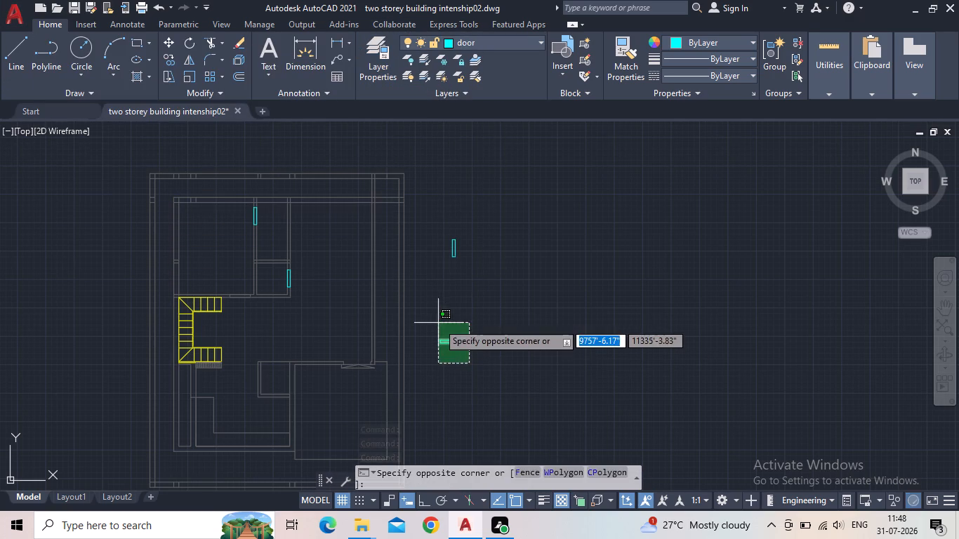
pyautogui.click(438, 323)
pyautogui.scroll(3, 444, 336)
pyautogui.press('r')
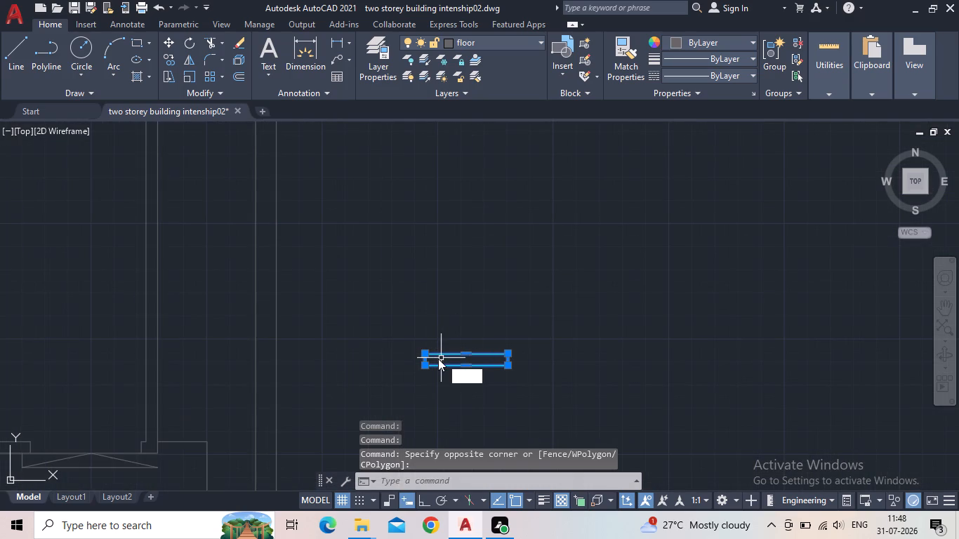
pyautogui.press('o')
pyautogui.press('Return')
pyautogui.scroll(2, 489, 368)
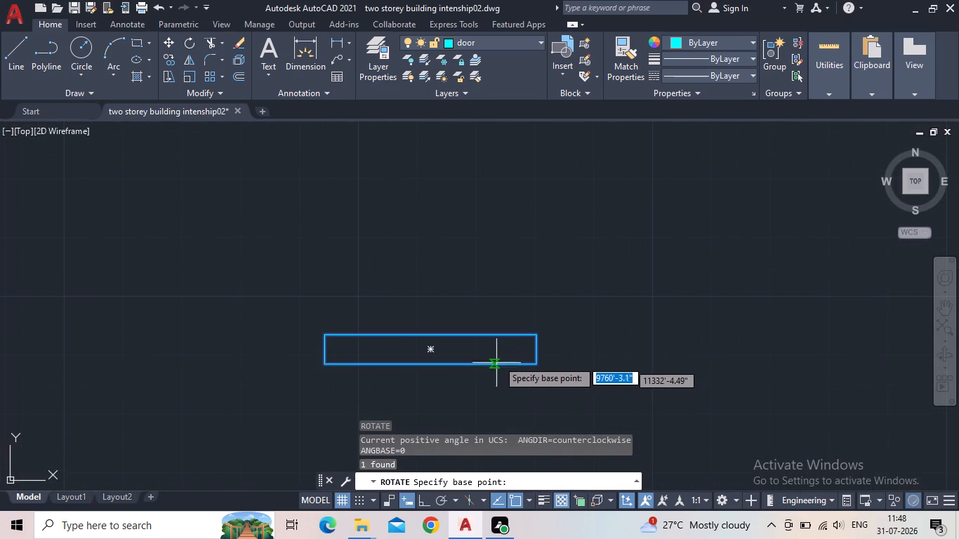
pyautogui.click(537, 352)
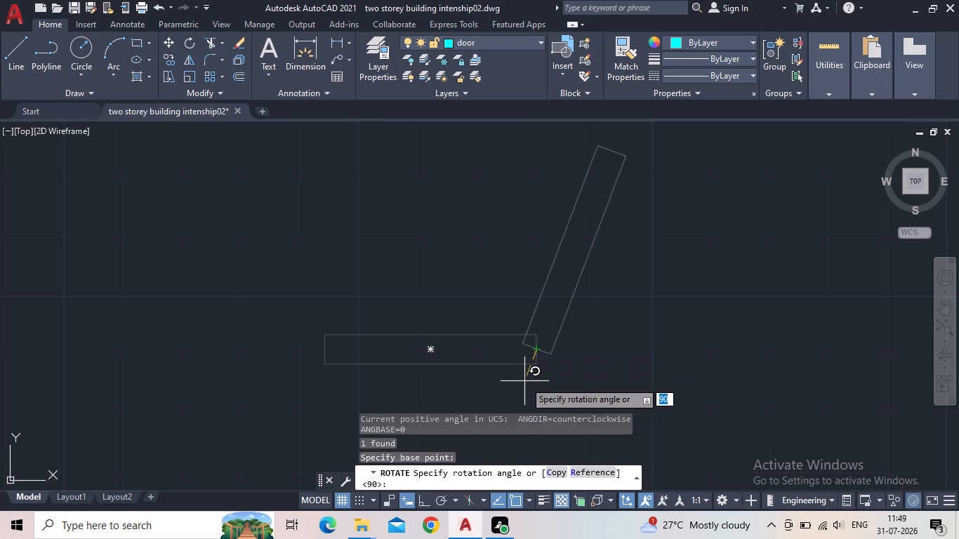
pyautogui.click(423, 500)
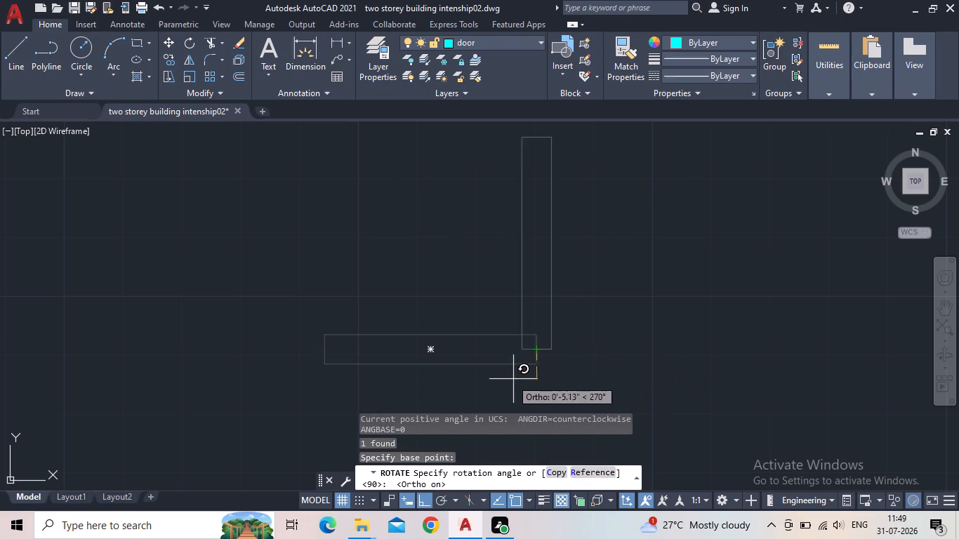
pyautogui.click(553, 378)
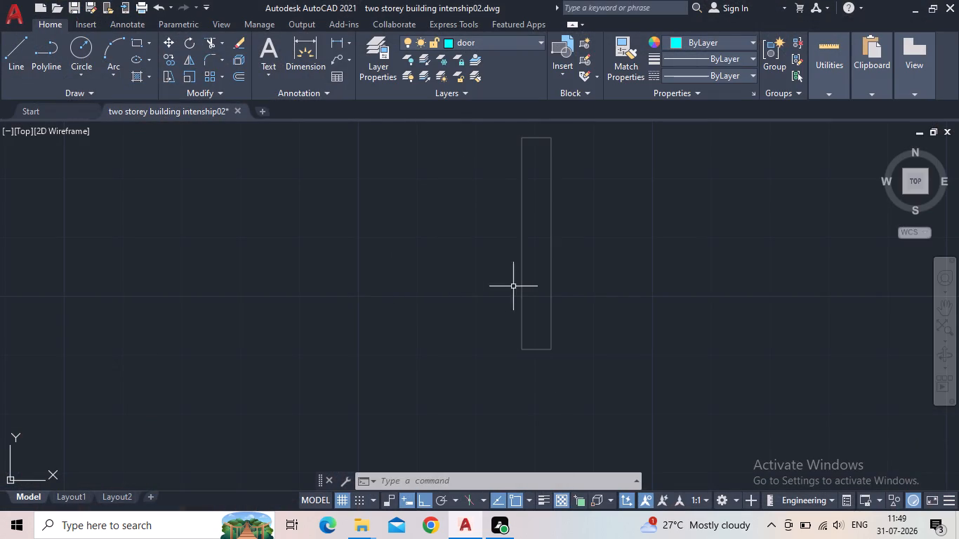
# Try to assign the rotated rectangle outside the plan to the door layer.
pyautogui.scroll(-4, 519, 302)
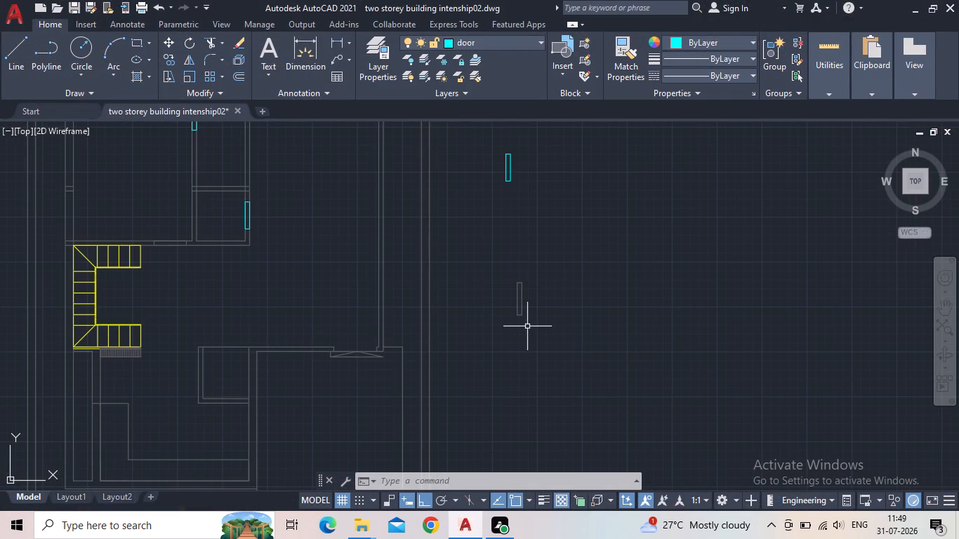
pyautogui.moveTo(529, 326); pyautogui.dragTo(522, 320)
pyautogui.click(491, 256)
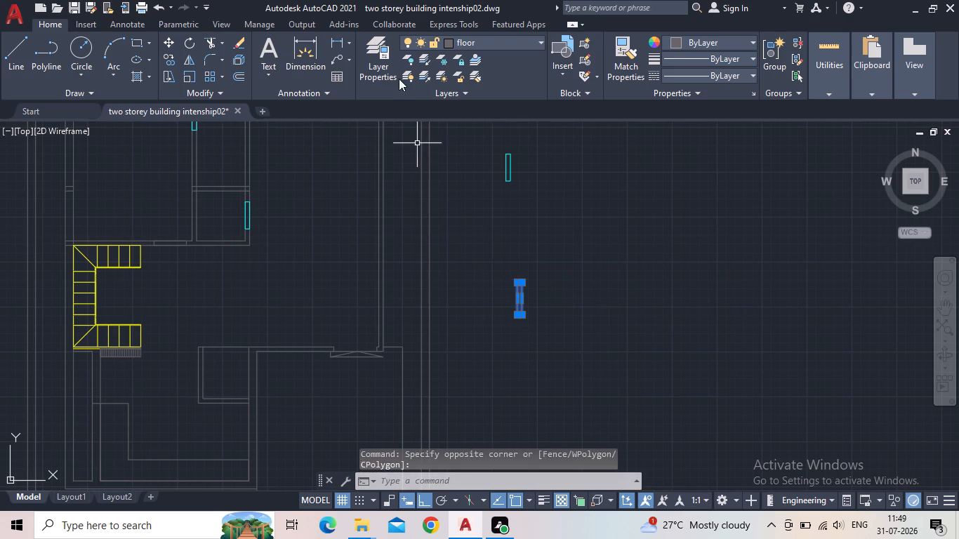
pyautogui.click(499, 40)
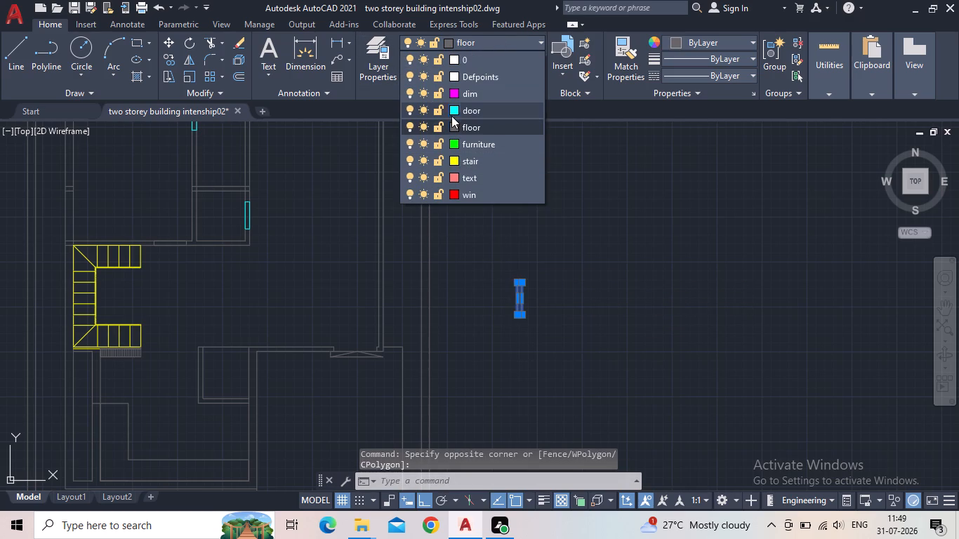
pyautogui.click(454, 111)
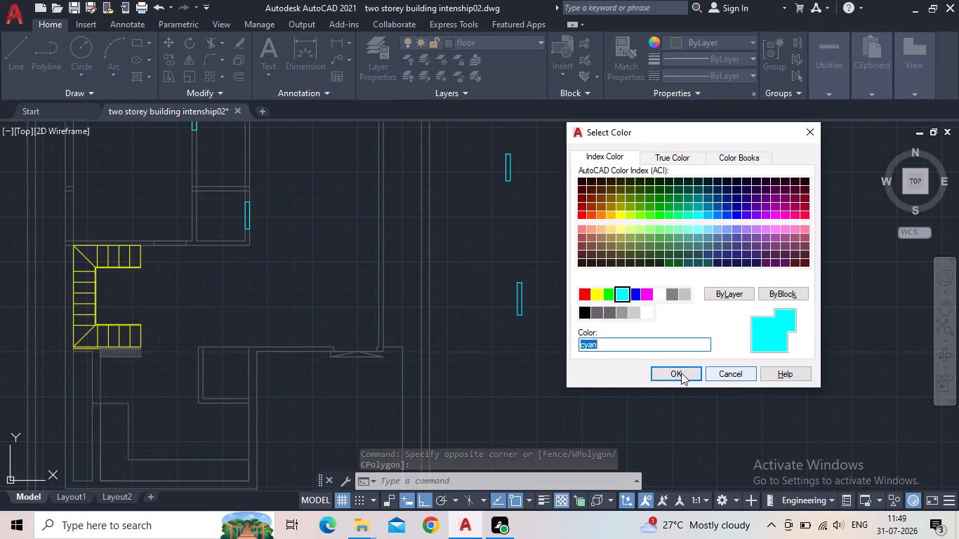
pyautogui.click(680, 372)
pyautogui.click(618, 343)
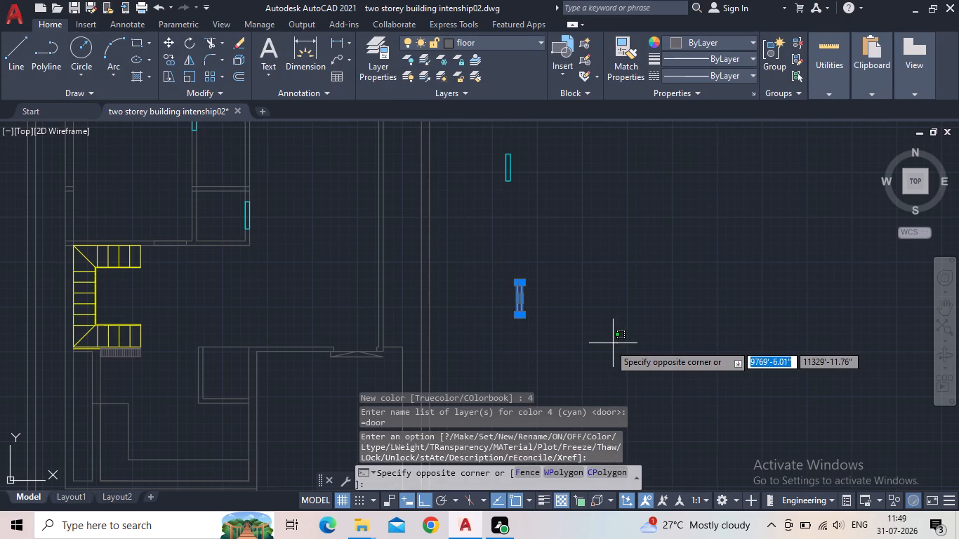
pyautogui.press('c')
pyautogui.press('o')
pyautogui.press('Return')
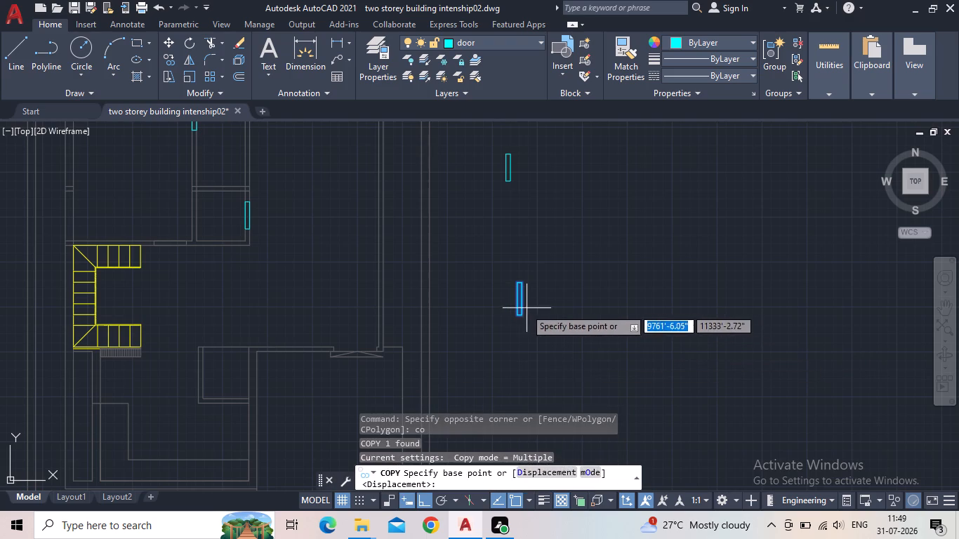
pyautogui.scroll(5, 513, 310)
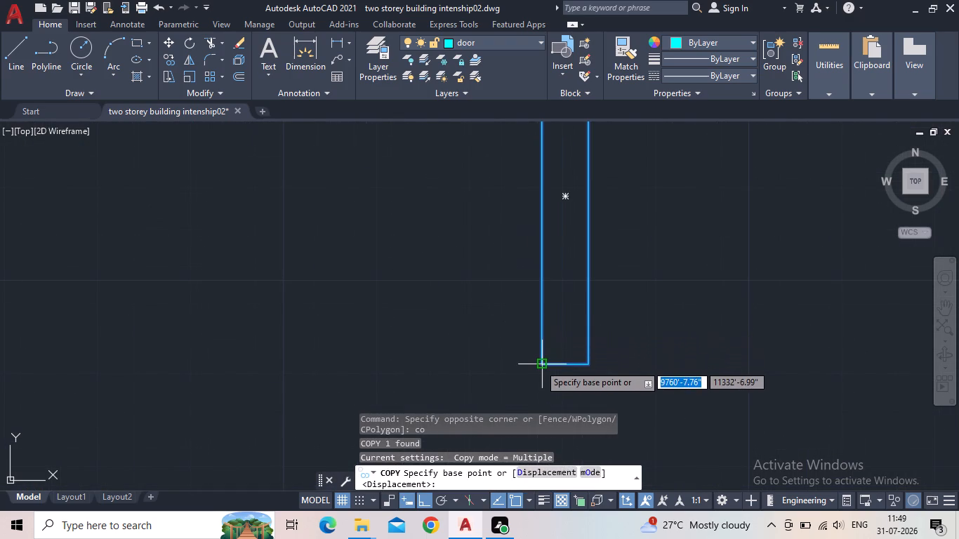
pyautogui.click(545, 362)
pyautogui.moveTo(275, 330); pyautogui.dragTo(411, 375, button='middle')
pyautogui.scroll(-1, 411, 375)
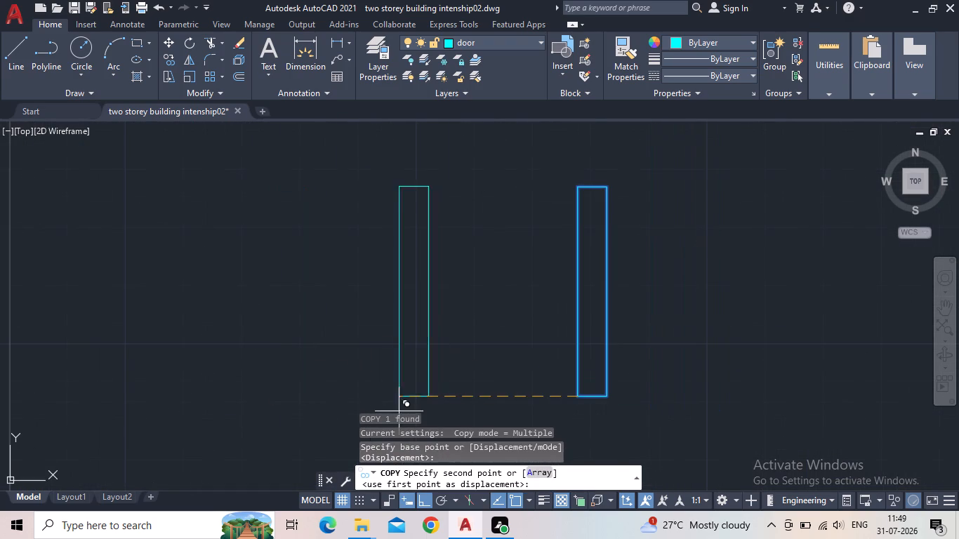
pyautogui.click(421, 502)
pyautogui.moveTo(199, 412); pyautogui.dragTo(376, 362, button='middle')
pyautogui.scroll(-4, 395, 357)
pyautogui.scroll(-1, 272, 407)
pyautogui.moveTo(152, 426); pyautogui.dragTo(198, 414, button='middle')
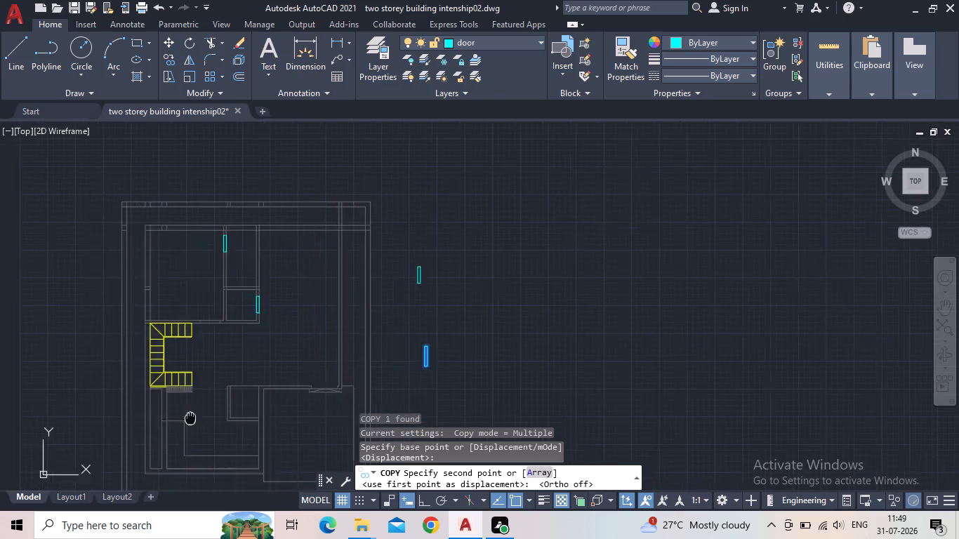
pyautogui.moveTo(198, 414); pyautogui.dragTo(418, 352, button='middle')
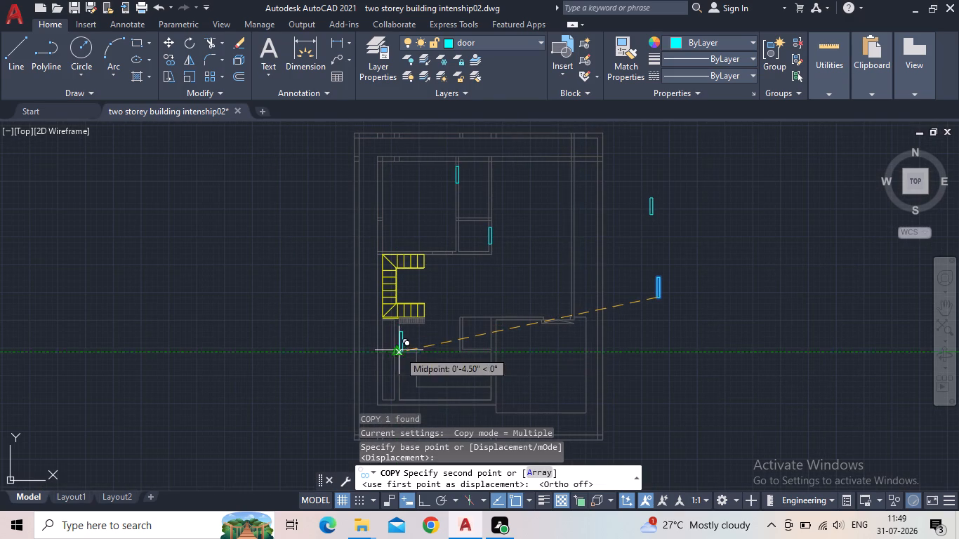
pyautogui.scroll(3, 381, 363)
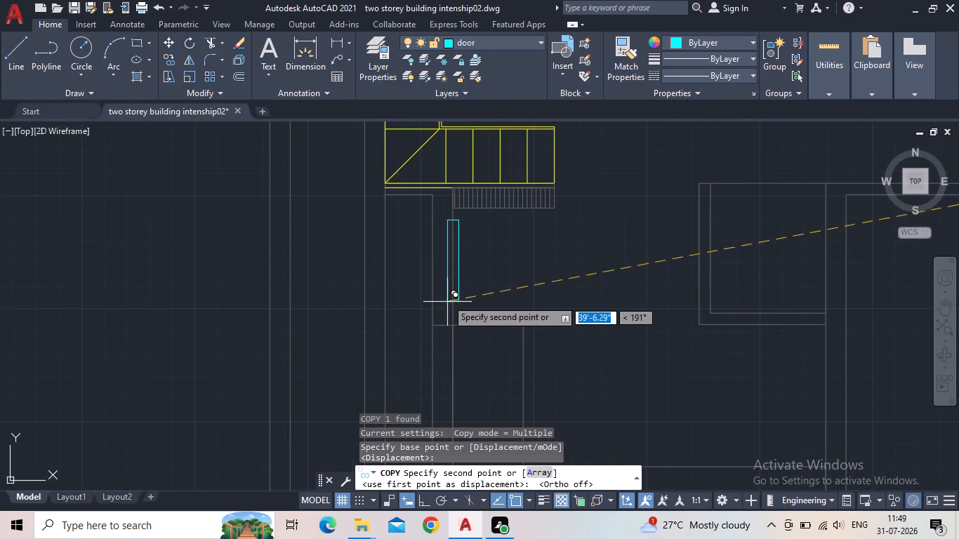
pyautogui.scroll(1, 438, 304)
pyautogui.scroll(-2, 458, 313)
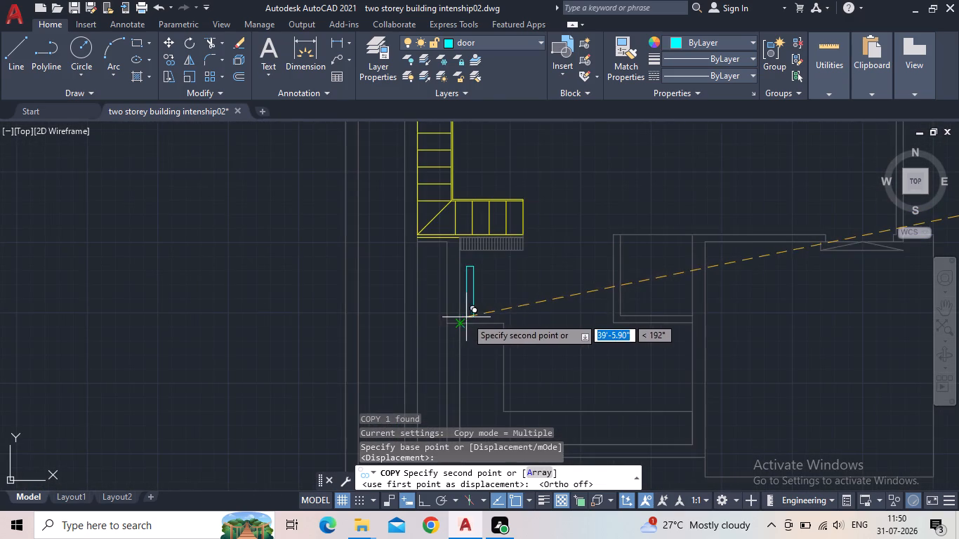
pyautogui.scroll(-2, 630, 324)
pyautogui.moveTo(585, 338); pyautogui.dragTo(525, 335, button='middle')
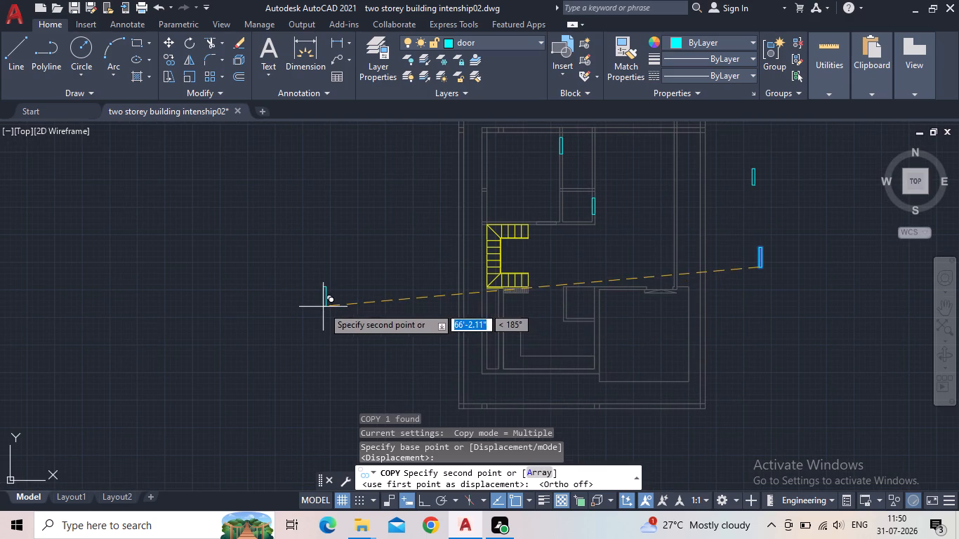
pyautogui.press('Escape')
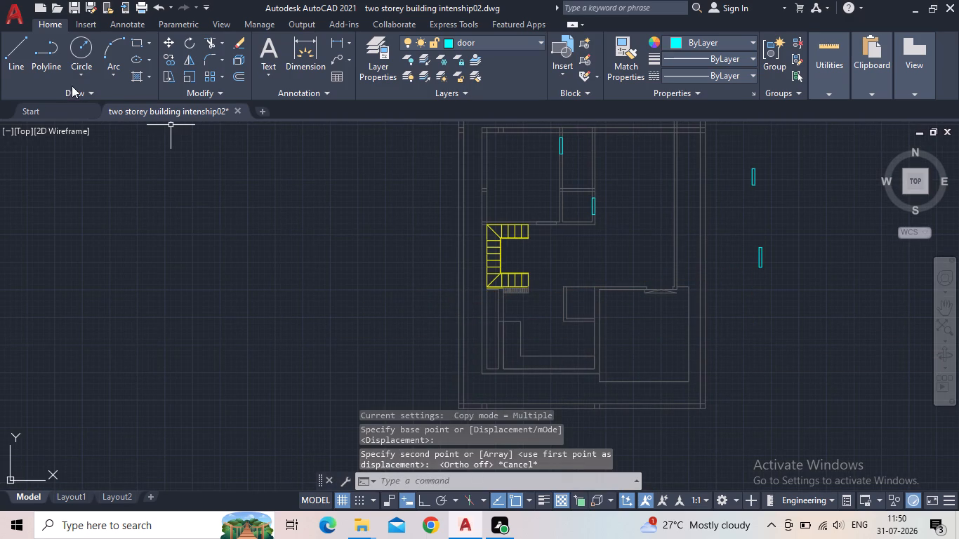
# Draw a rectangle 9" long and 3' wide in the empty space outside the plan's outer left wall.
pyautogui.click(135, 39)
pyautogui.moveTo(324, 296); pyautogui.dragTo(352, 334)
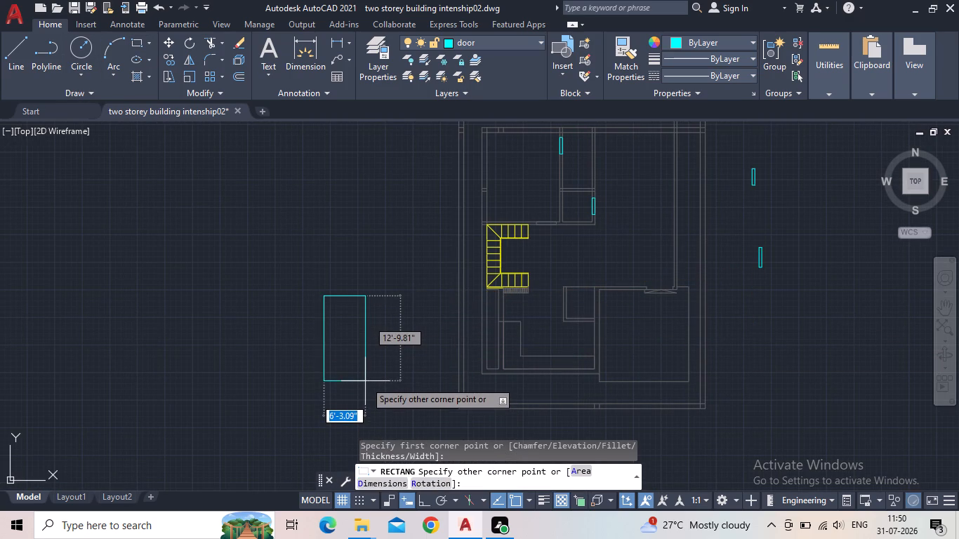
pyautogui.press('d')
pyautogui.press('Return')
pyautogui.write('9"')
pyautogui.press('Return')
pyautogui.write("3'")
pyautogui.press('Return')
pyautogui.click(359, 375)
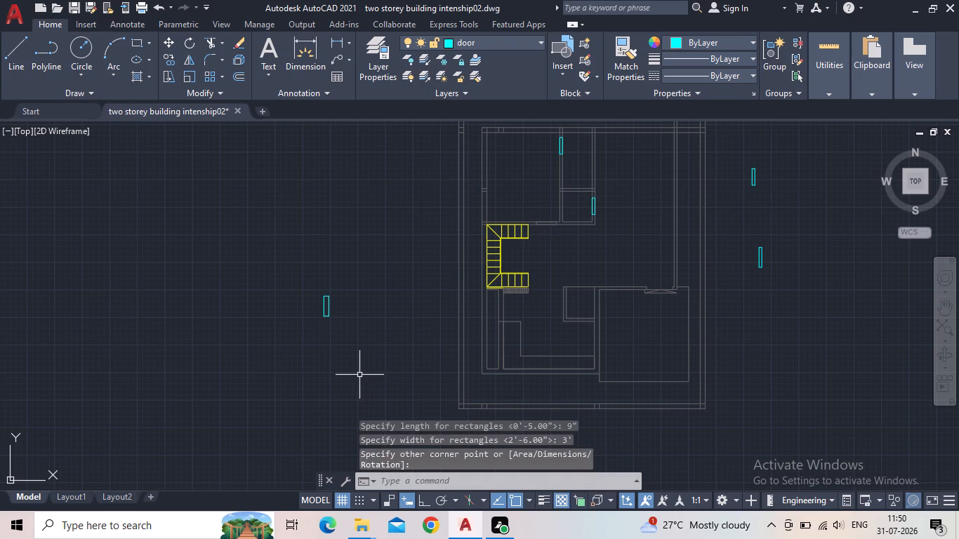
pyautogui.press('Escape')
# Copy the 9" by 3' rectangle from its lower-left corner into the wall between the narrow strip and the lower-left room, just below the stair.
pyautogui.click(357, 335)
pyautogui.click(292, 293)
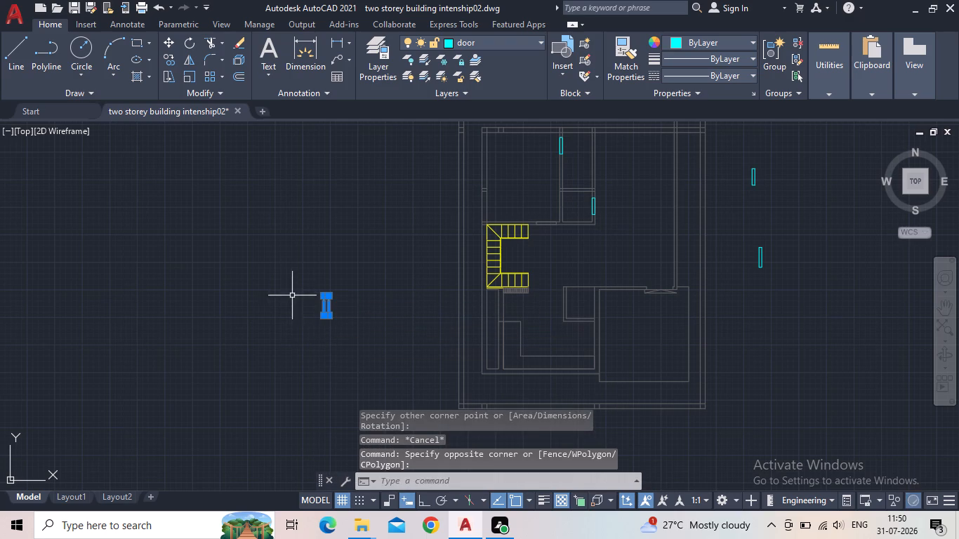
pyautogui.press('c')
pyautogui.press('o')
pyautogui.press('Return')
pyautogui.scroll(4, 326, 318)
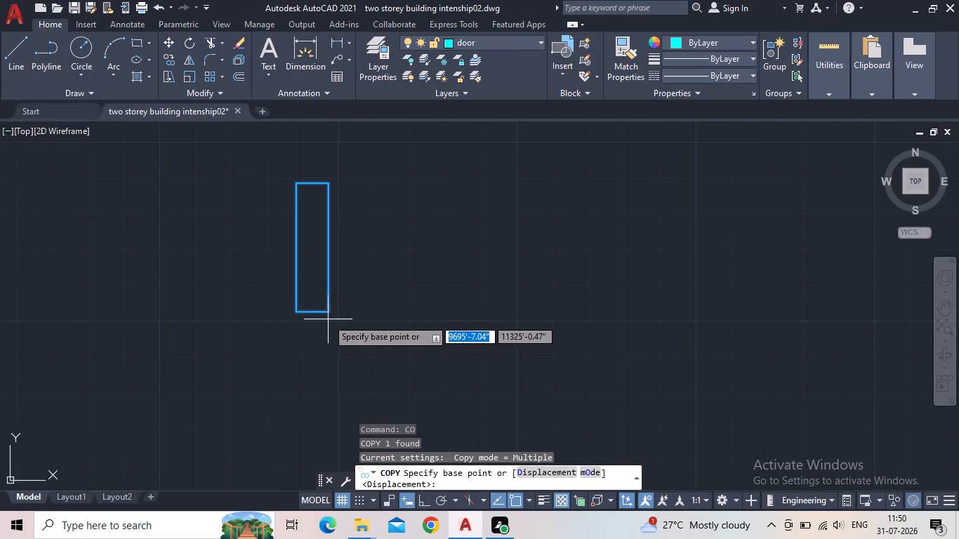
pyautogui.click(296, 311)
pyautogui.moveTo(600, 343); pyautogui.dragTo(414, 340, button='middle')
pyautogui.scroll(-4, 414, 340)
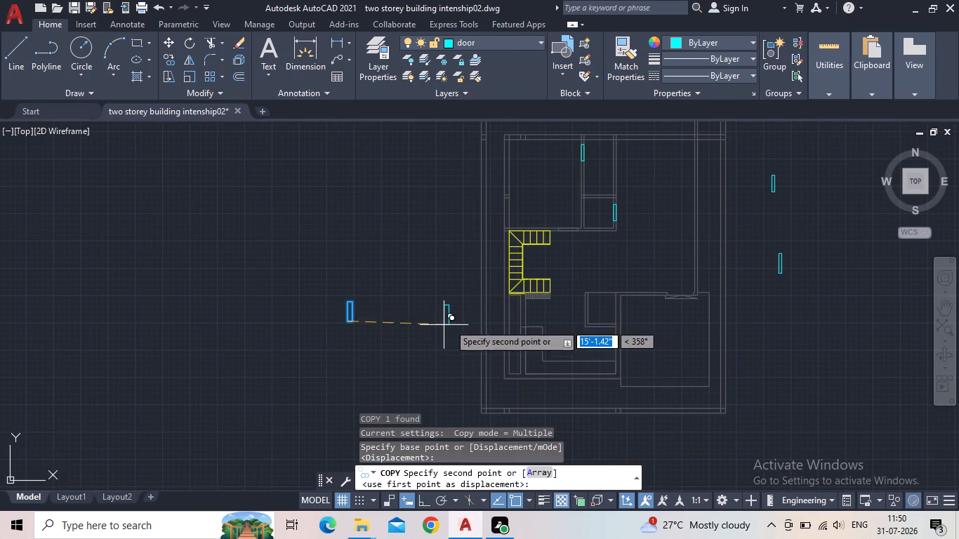
pyautogui.scroll(4, 514, 330)
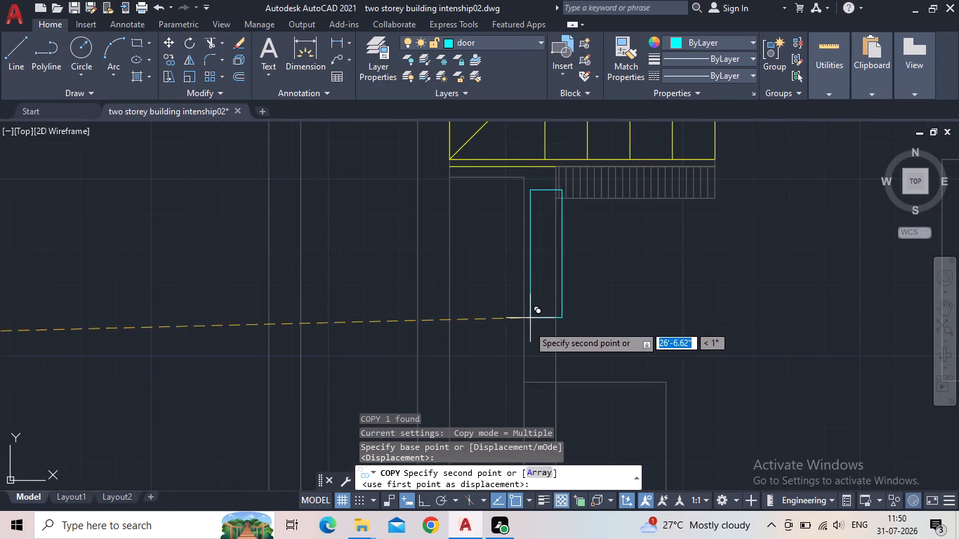
pyautogui.scroll(1, 525, 347)
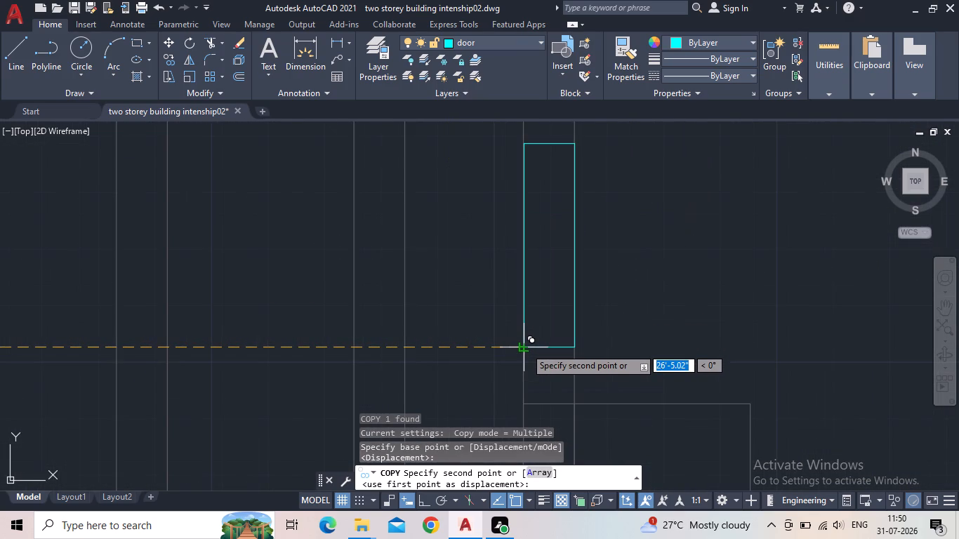
pyautogui.click(525, 346)
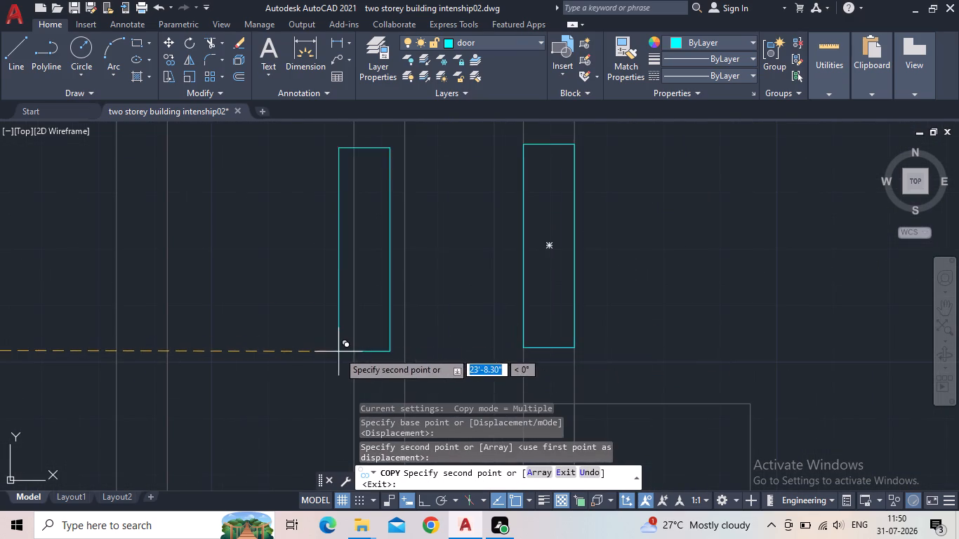
pyautogui.scroll(-3, 338, 352)
pyautogui.middleClick(146, 361)
pyautogui.scroll(-2, 139, 365)
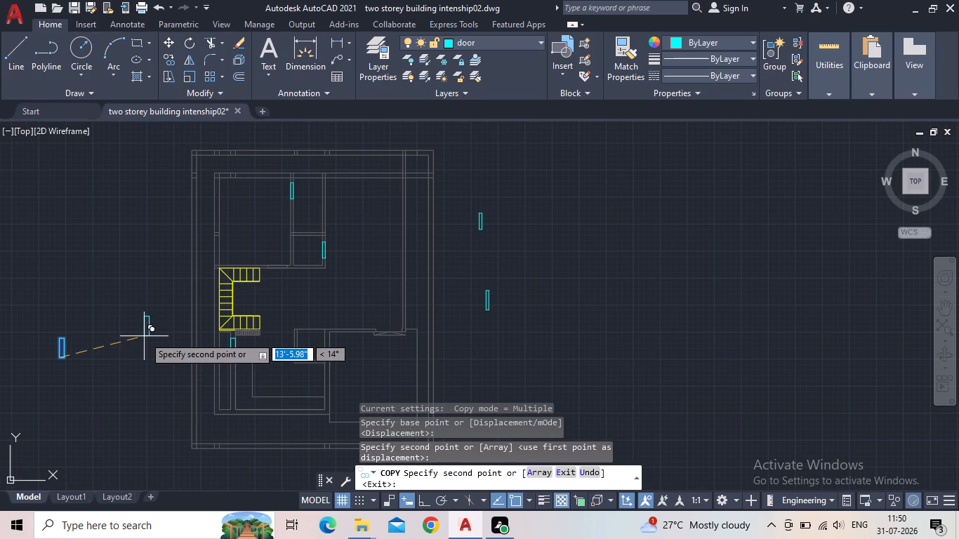
# Assign the horizontal rectangle in the upper-left room's bottom wall, beside the stair's upper flight, to the door layer.
pyautogui.press('Escape')
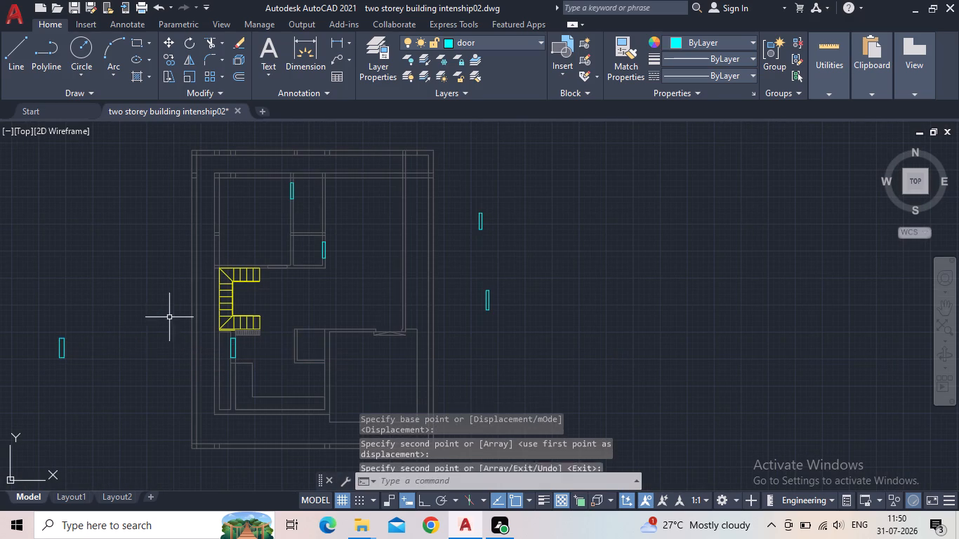
pyautogui.scroll(4, 305, 265)
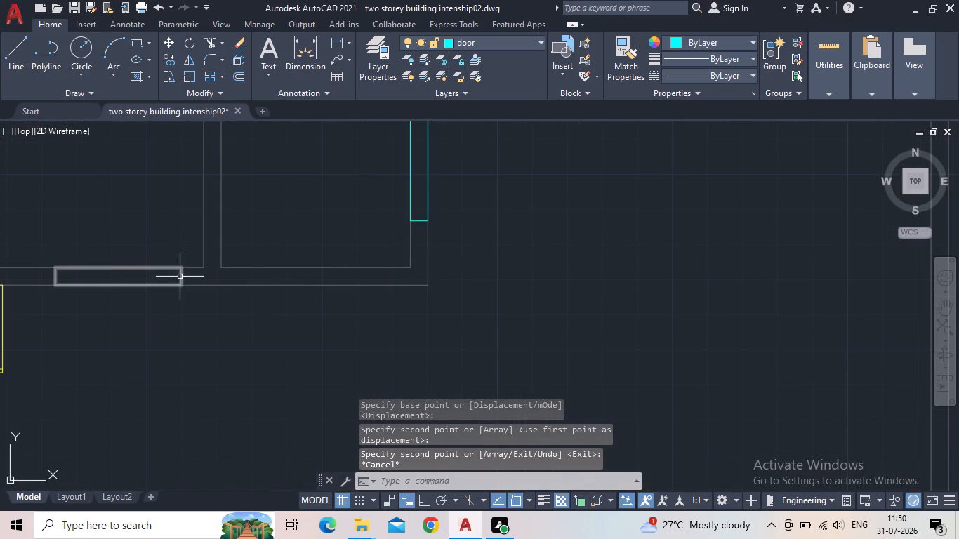
pyautogui.click(180, 277)
pyautogui.click(463, 40)
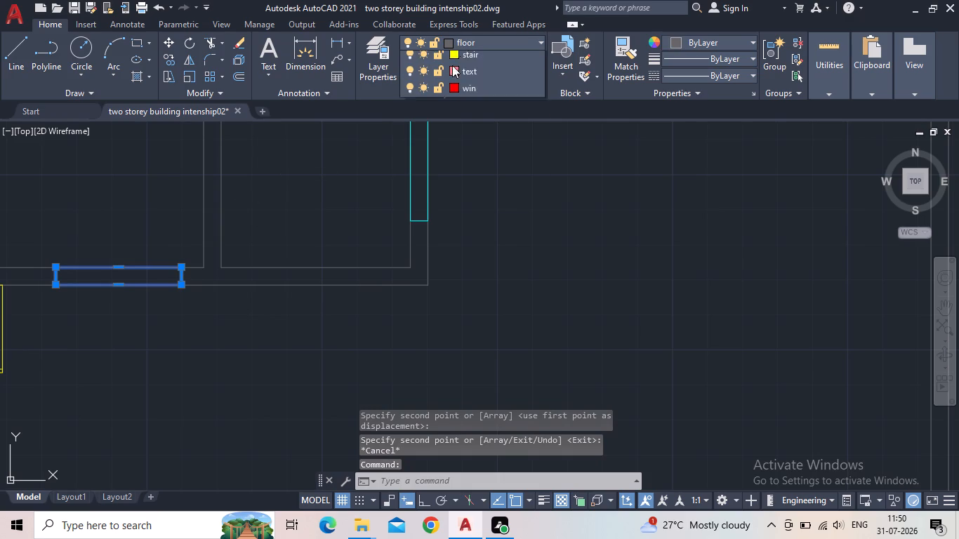
pyautogui.click(453, 109)
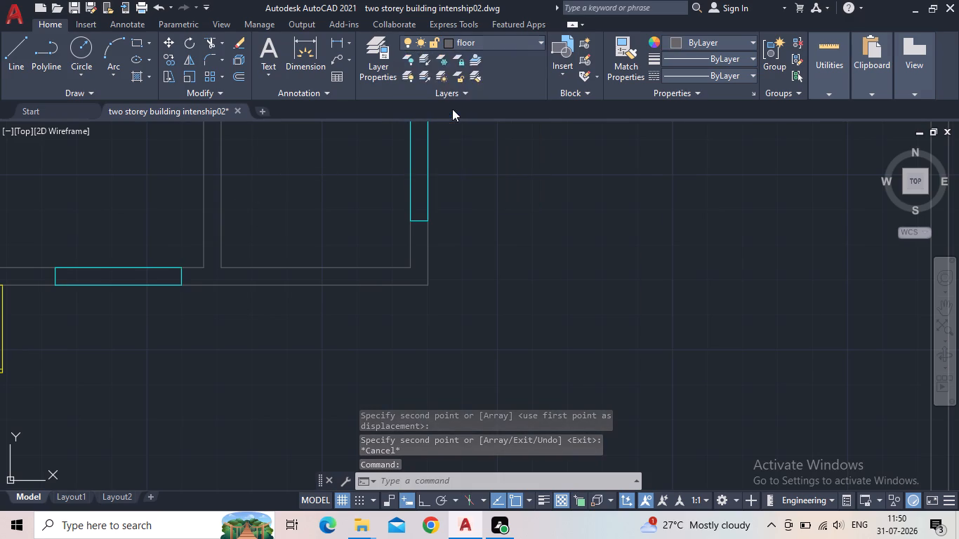
pyautogui.click(656, 372)
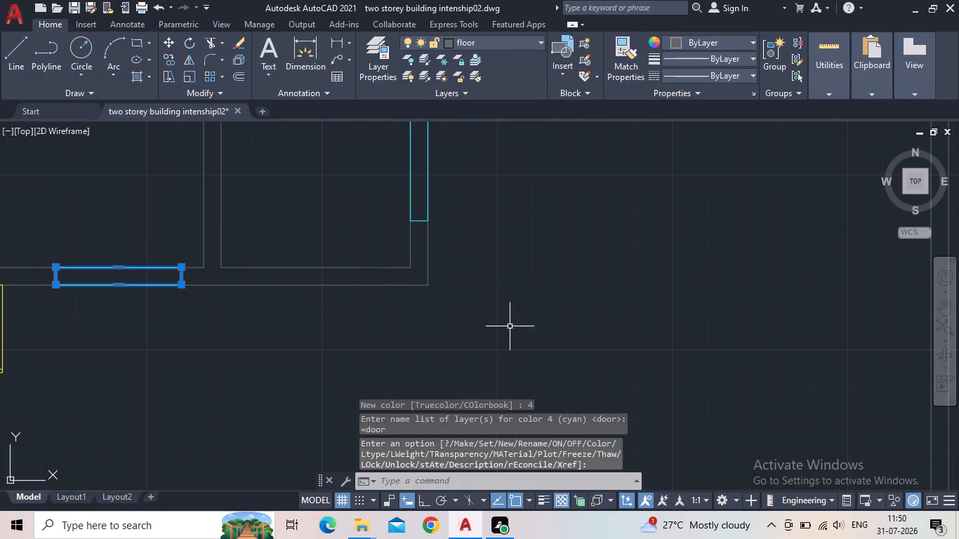
pyautogui.press('Escape')
# Measure the width of the opening in the wall above the lower-right room.
pyautogui.scroll(-2, 364, 335)
pyautogui.moveTo(248, 357); pyautogui.dragTo(396, 312, button='middle')
pyautogui.scroll(-1, 396, 312)
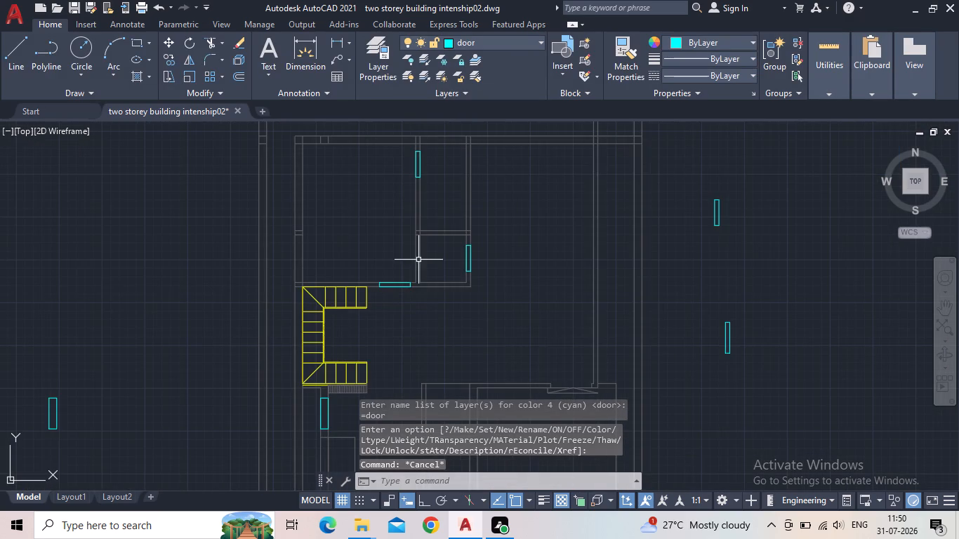
pyautogui.moveTo(551, 317); pyautogui.dragTo(451, 257, button='middle')
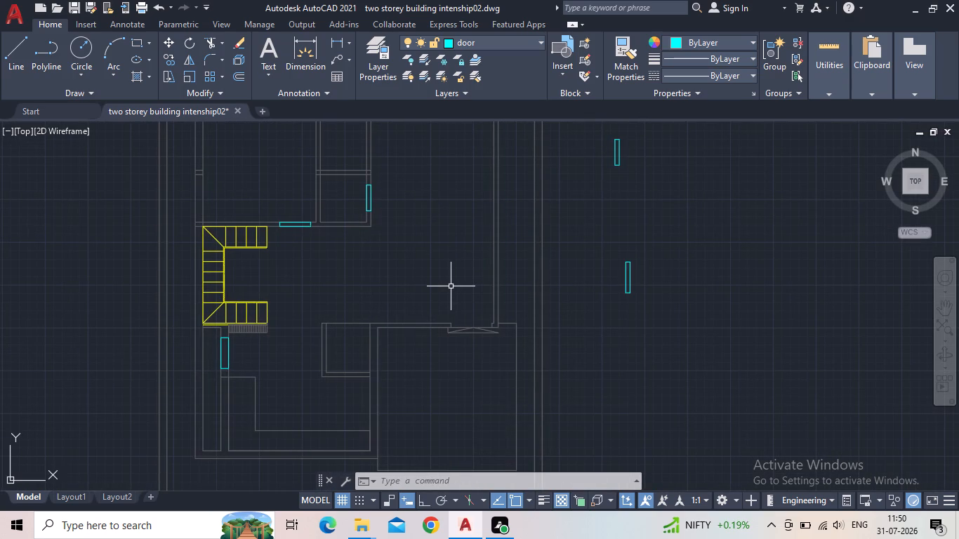
pyautogui.scroll(2, 359, 324)
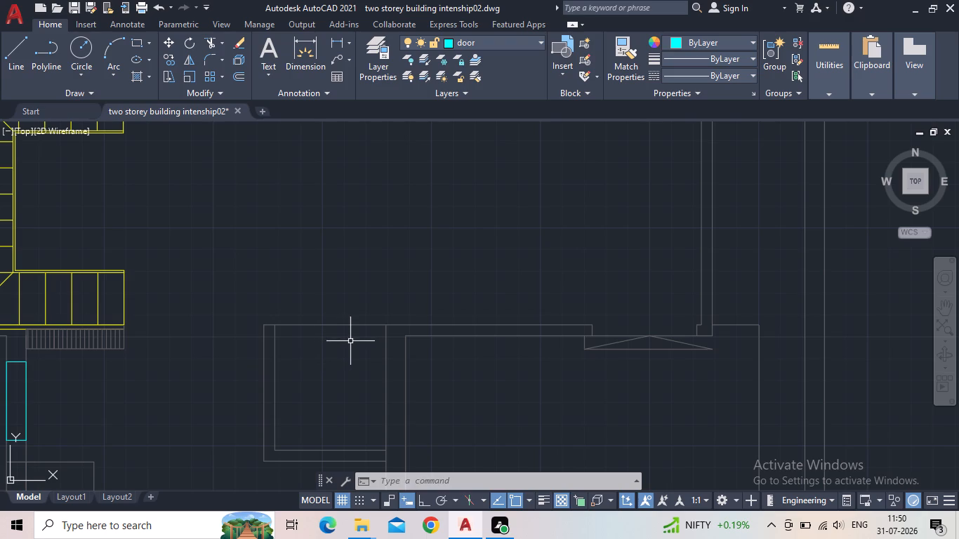
pyautogui.scroll(-1, 355, 345)
pyautogui.scroll(3, 520, 331)
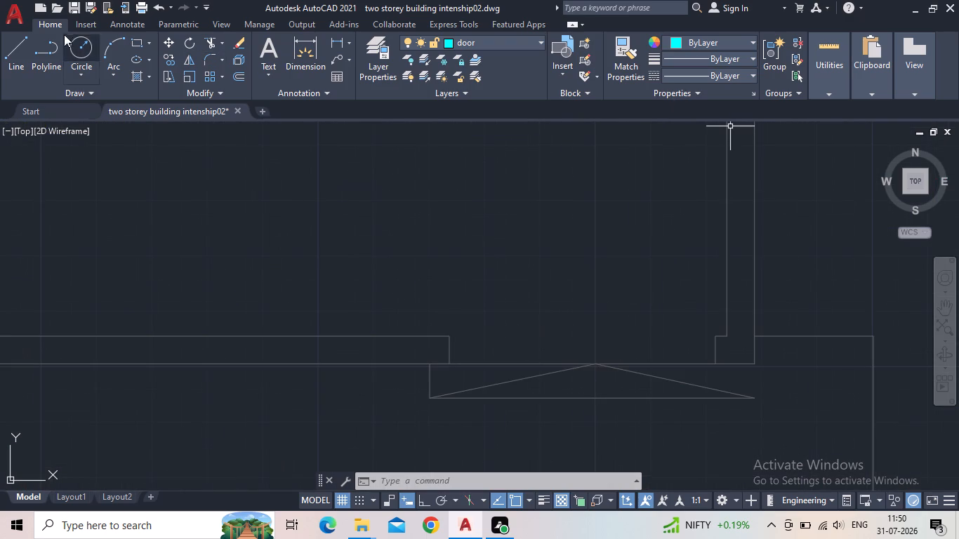
pyautogui.click(330, 41)
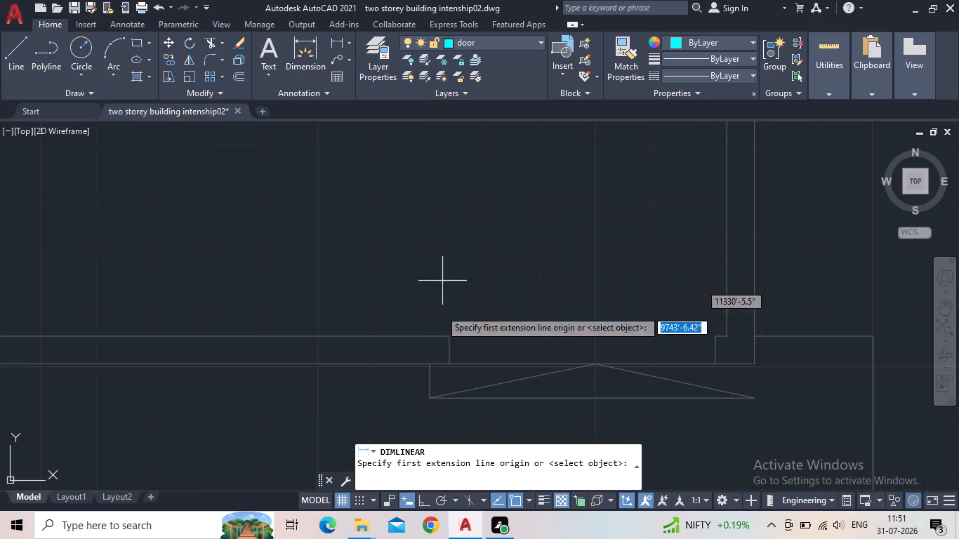
pyautogui.moveTo(447, 363); pyautogui.dragTo(460, 359)
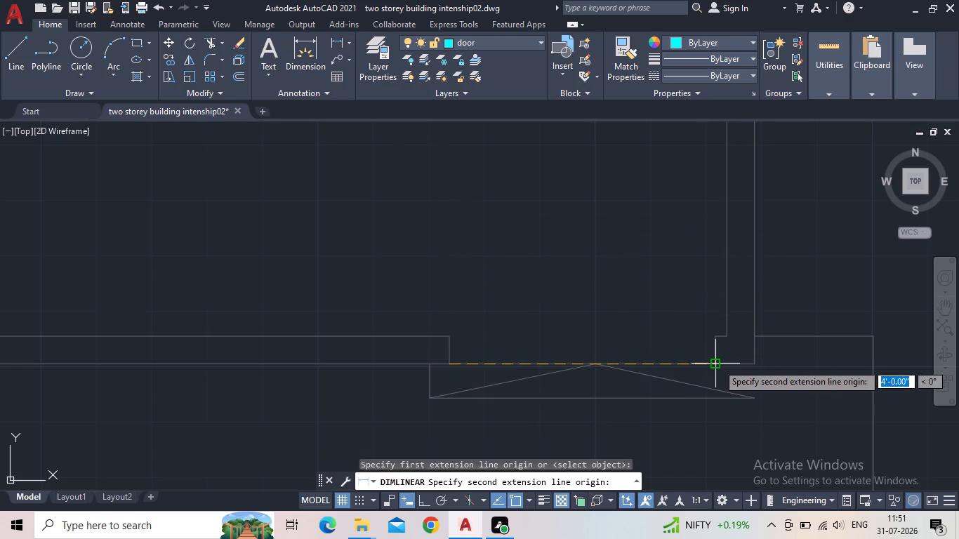
pyautogui.click(717, 364)
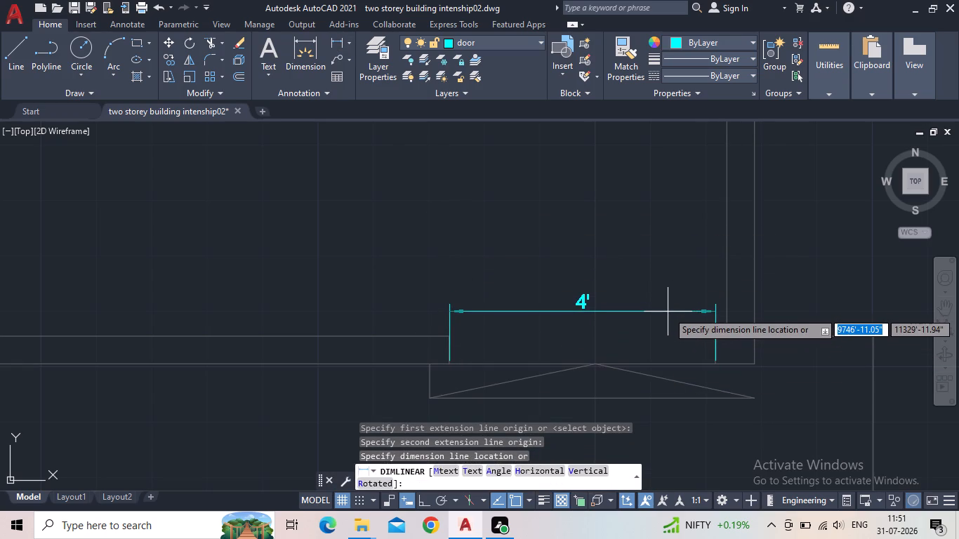
pyautogui.press('Escape')
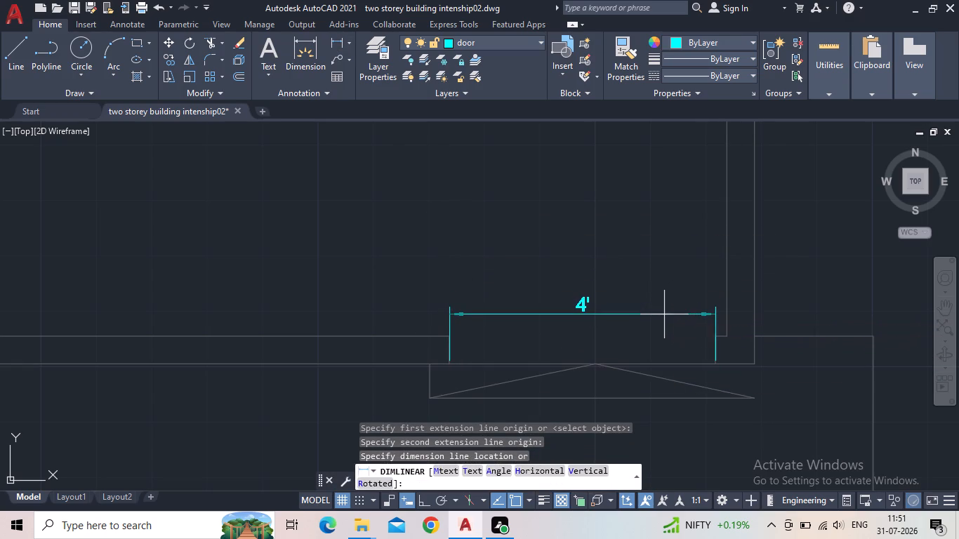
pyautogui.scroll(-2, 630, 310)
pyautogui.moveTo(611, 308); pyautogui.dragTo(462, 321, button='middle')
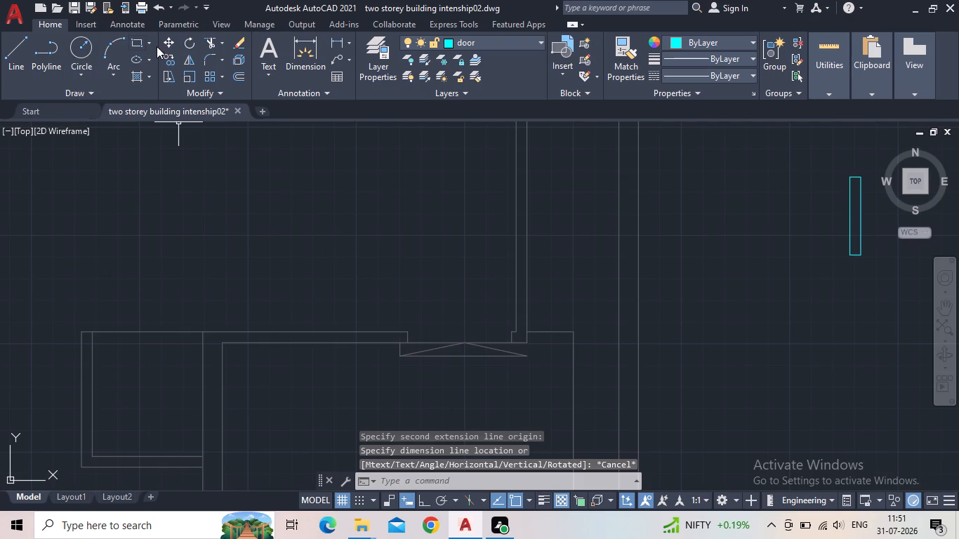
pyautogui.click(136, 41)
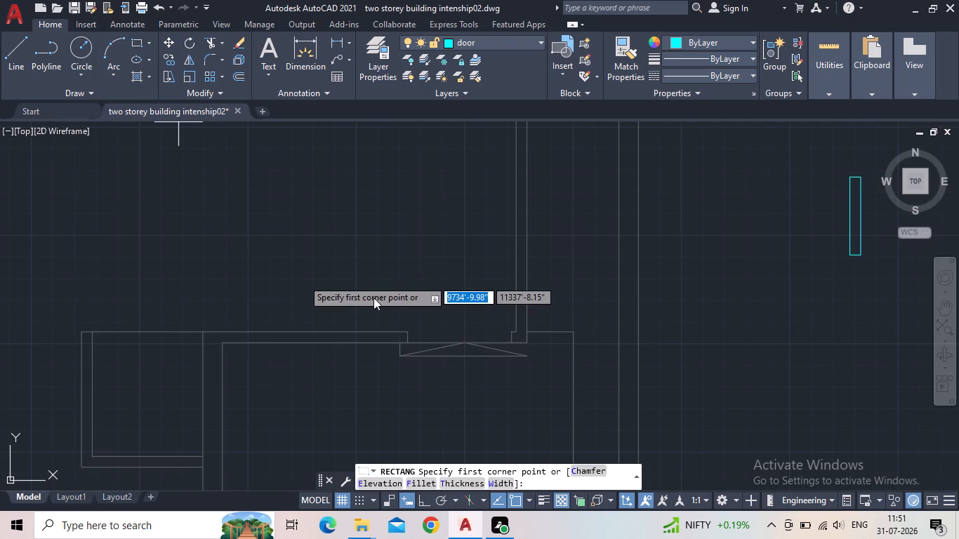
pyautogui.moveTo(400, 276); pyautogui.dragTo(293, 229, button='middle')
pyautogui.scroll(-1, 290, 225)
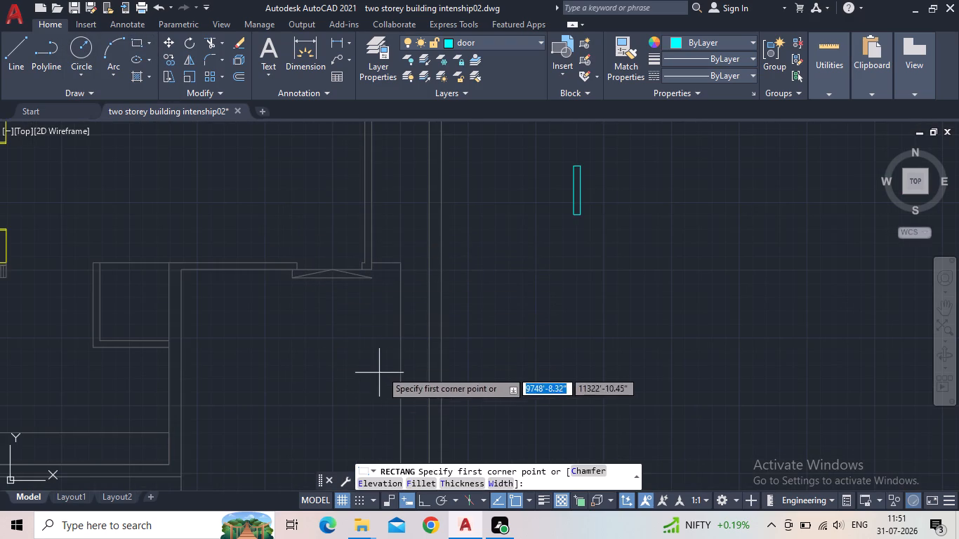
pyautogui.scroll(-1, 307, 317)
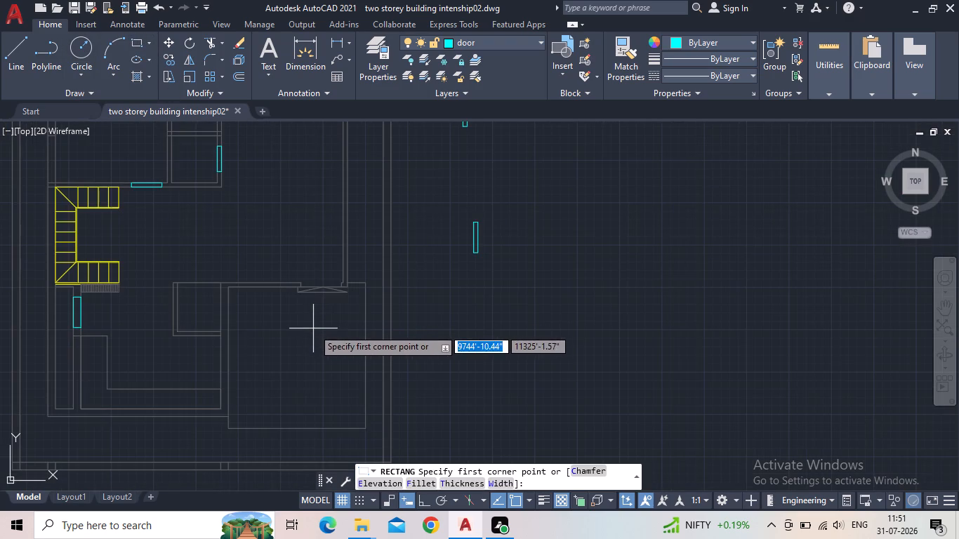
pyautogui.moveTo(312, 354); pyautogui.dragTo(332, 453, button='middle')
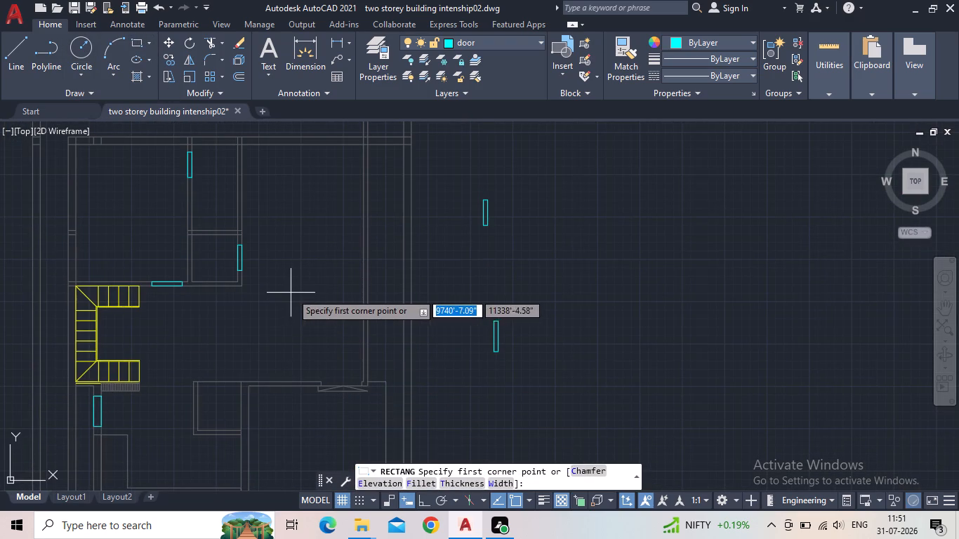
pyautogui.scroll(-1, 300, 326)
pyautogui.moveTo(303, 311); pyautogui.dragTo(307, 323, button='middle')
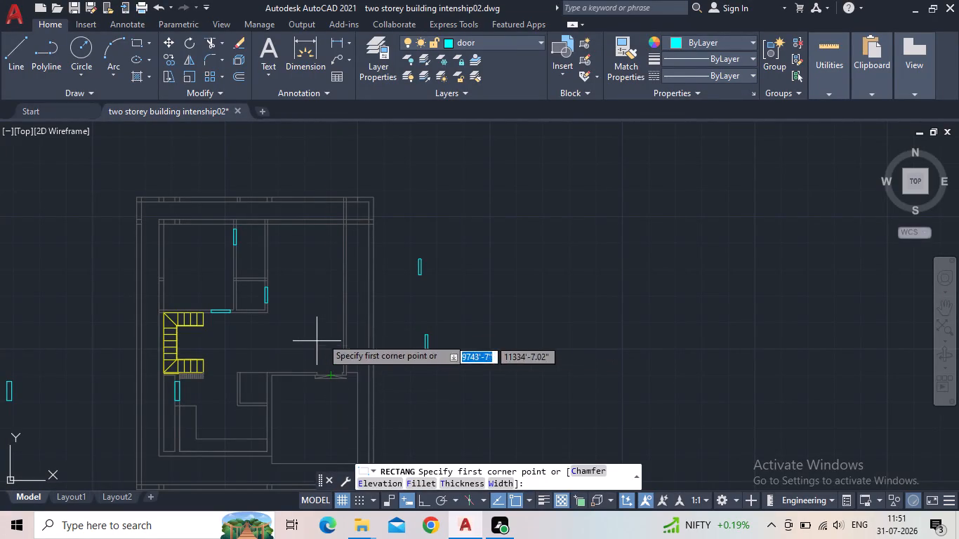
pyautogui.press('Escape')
# Measure the thickness of the long vertical wall on the right side of the large hall.
pyautogui.scroll(4, 348, 352)
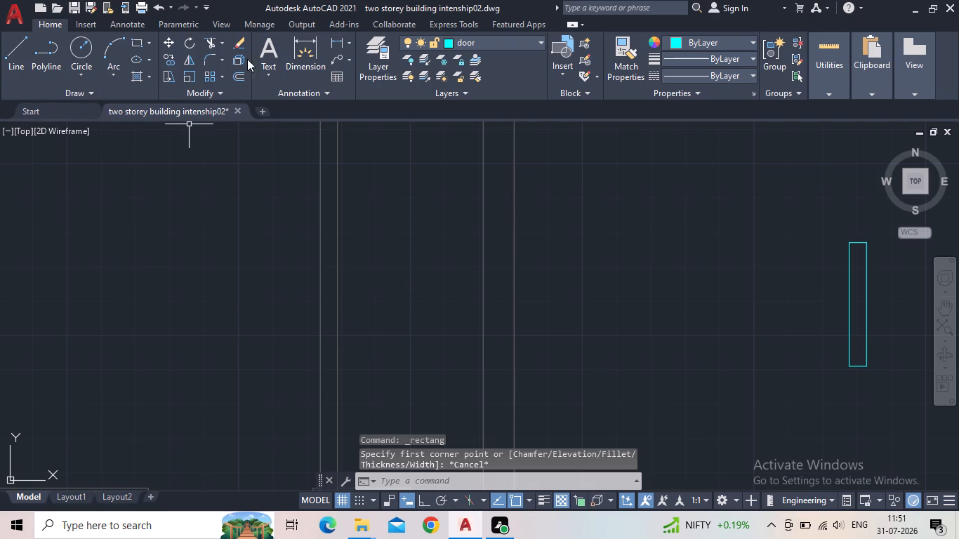
pyautogui.click(335, 43)
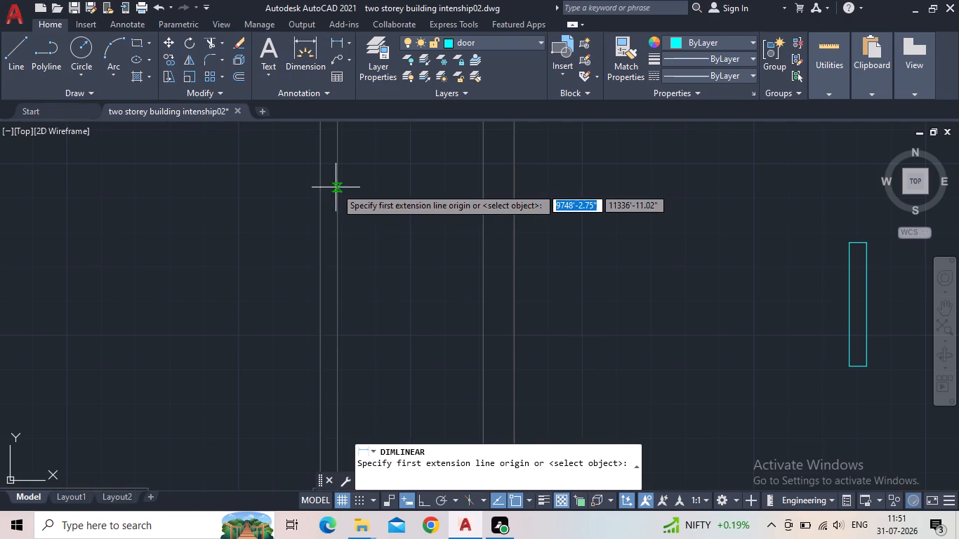
pyautogui.click(336, 188)
pyautogui.click(319, 190)
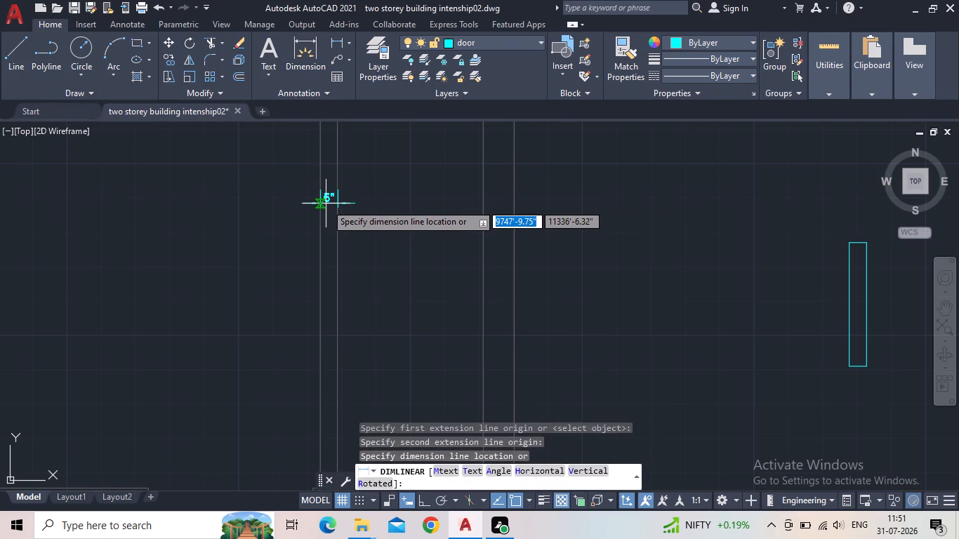
pyautogui.press('Escape')
# Offset the inner line of the hall's long right wall outward by 9".
pyautogui.scroll(-4, 329, 203)
pyautogui.scroll(4, 328, 234)
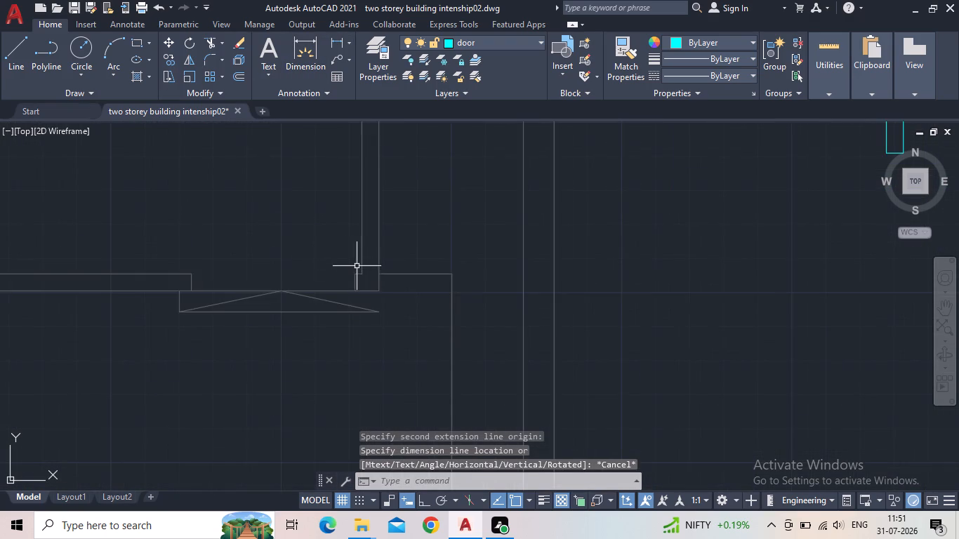
pyautogui.scroll(1, 365, 276)
pyautogui.scroll(-1, 385, 281)
pyautogui.scroll(1, 387, 272)
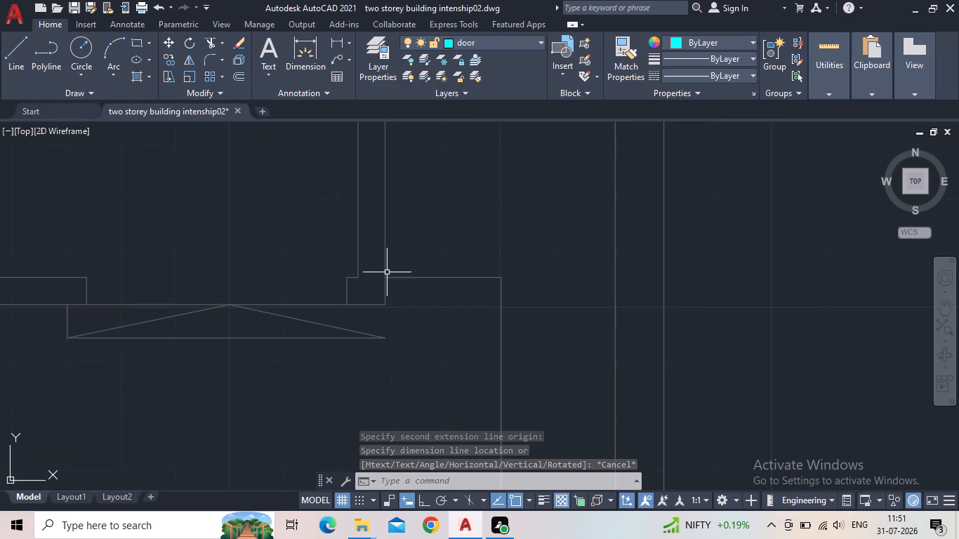
pyautogui.click(357, 246)
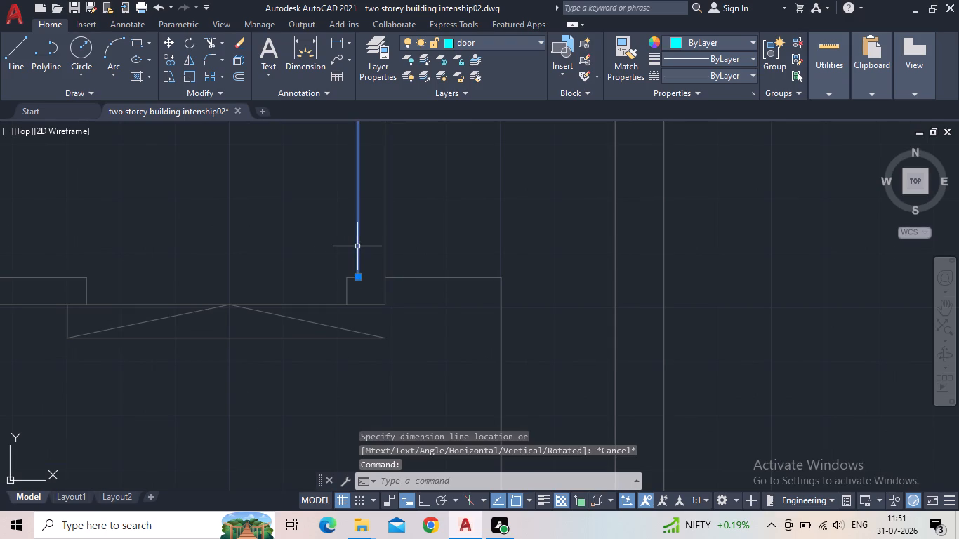
pyautogui.scroll(-1, 330, 281)
pyautogui.moveTo(324, 288); pyautogui.dragTo(317, 405, button='middle')
pyautogui.scroll(-4, 317, 406)
pyautogui.moveTo(267, 251); pyautogui.dragTo(258, 311, button='middle')
pyautogui.scroll(1, 265, 272)
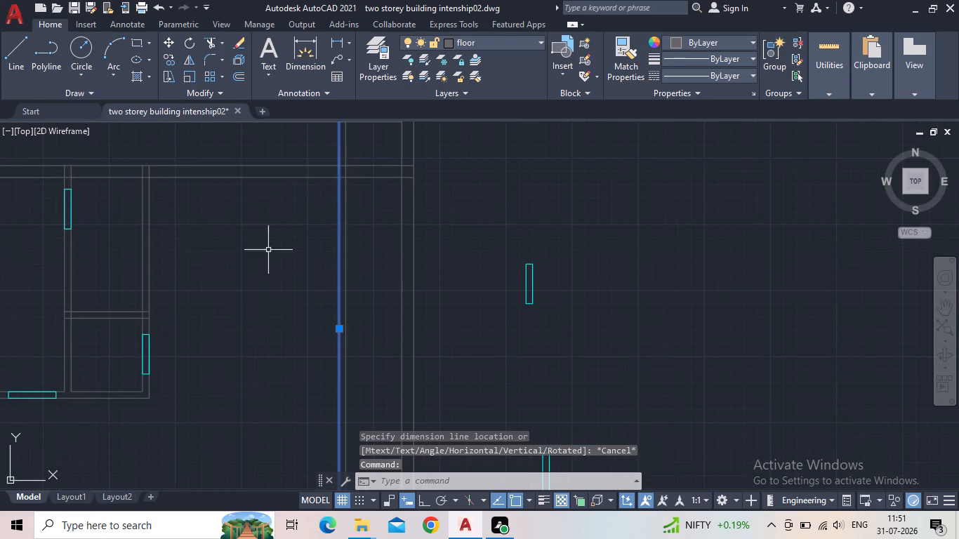
pyautogui.press('o')
pyautogui.press('Return')
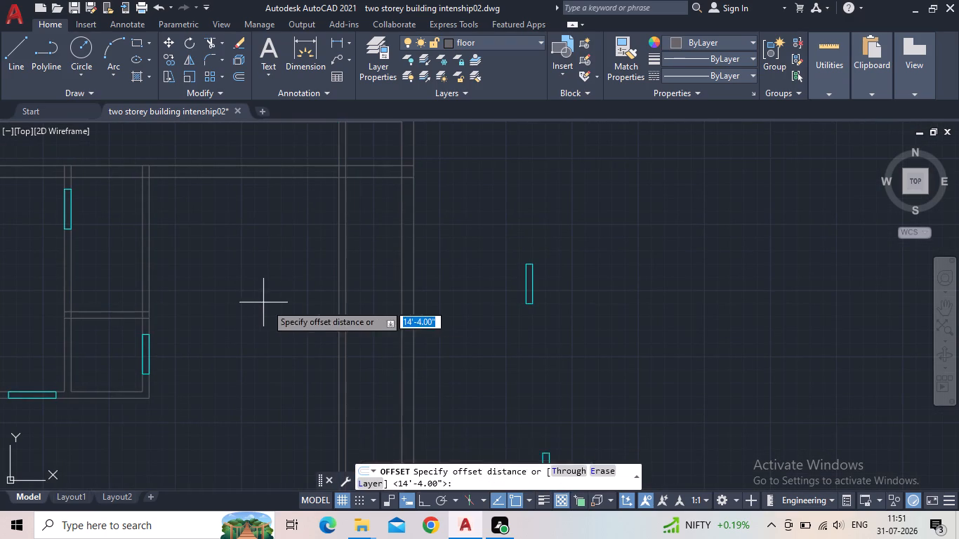
pyautogui.write('9"')
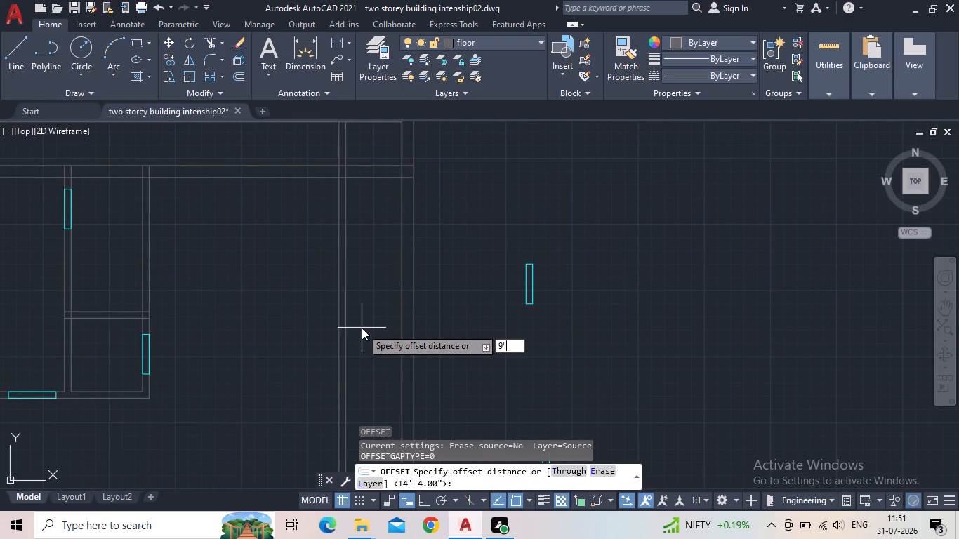
pyautogui.press('Return')
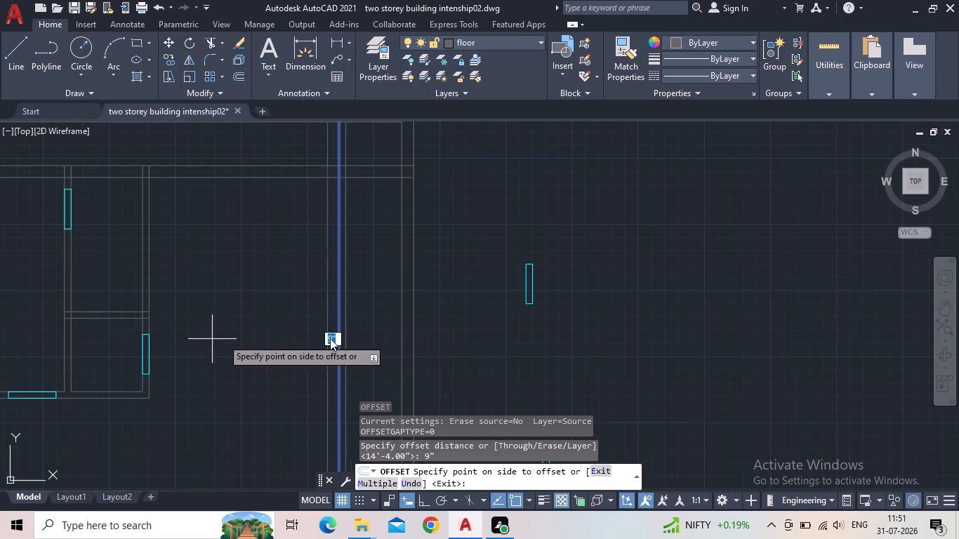
pyautogui.click(382, 339)
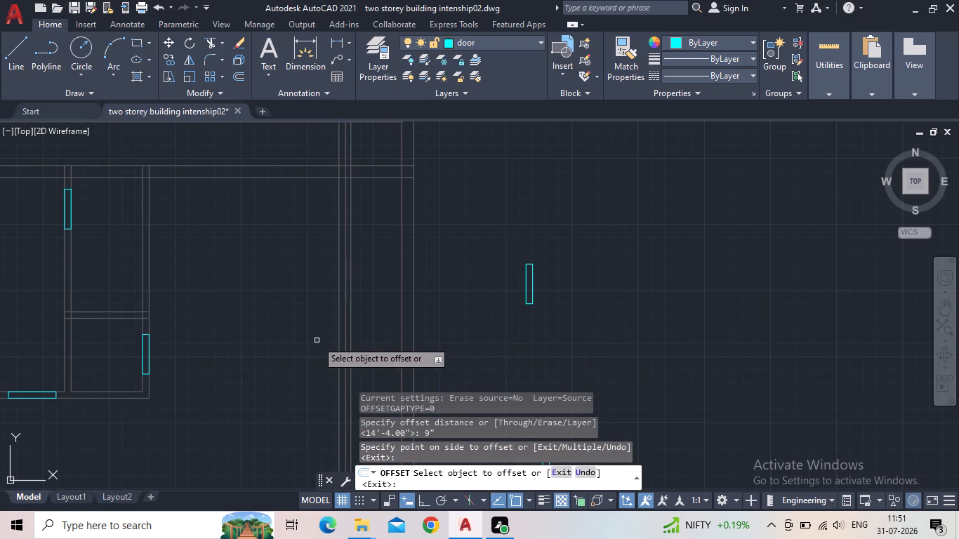
pyautogui.press('Escape')
# Delete the former outer line between the hall's inner right wall line and its new 9" offset.
pyautogui.scroll(2, 345, 333)
pyautogui.click(345, 340)
pyautogui.press('Delete')
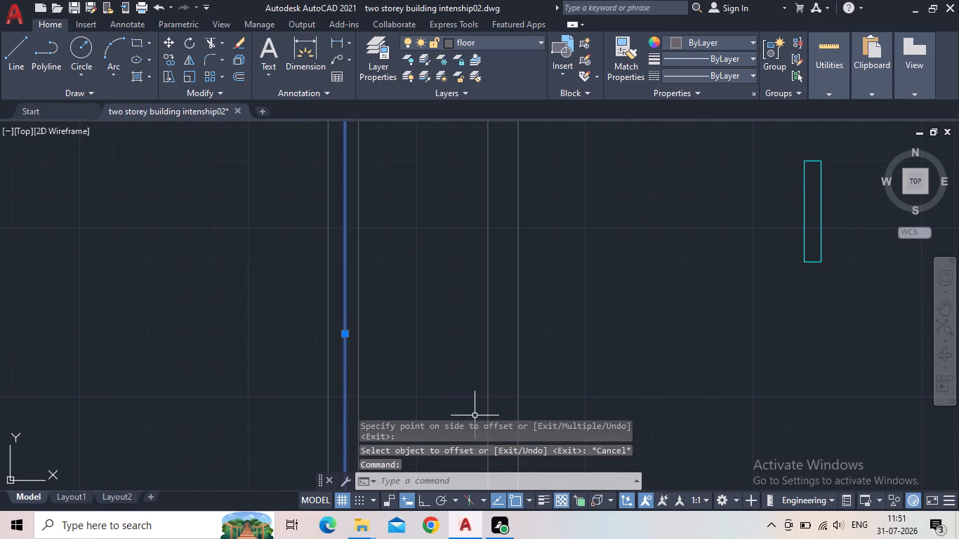
# Trim the short horizontal wall line between the two lines of the hall's long right wall at its lower end.
pyautogui.scroll(-2, 433, 413)
pyautogui.scroll(-1, 364, 375)
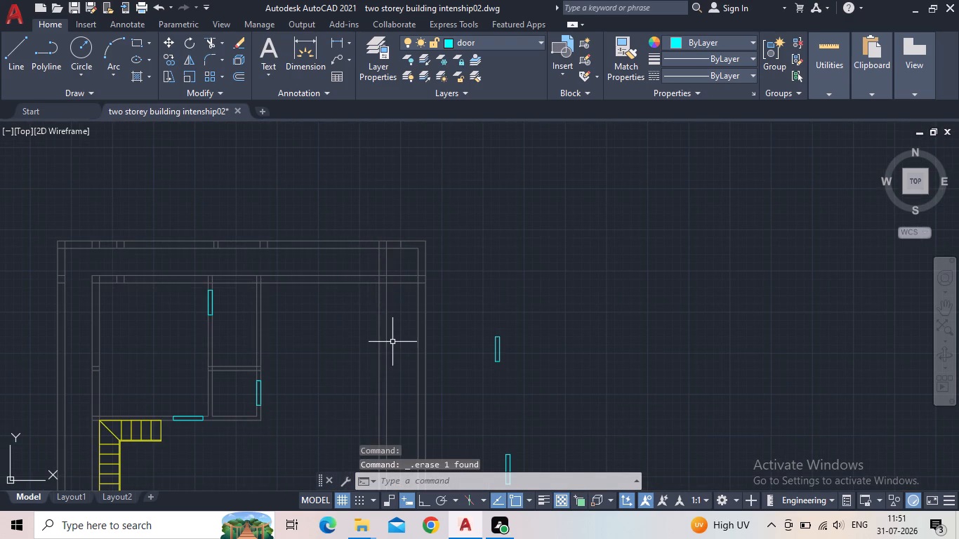
pyautogui.moveTo(396, 347); pyautogui.dragTo(414, 256, button='middle')
pyautogui.moveTo(409, 342); pyautogui.dragTo(383, 220, button='middle')
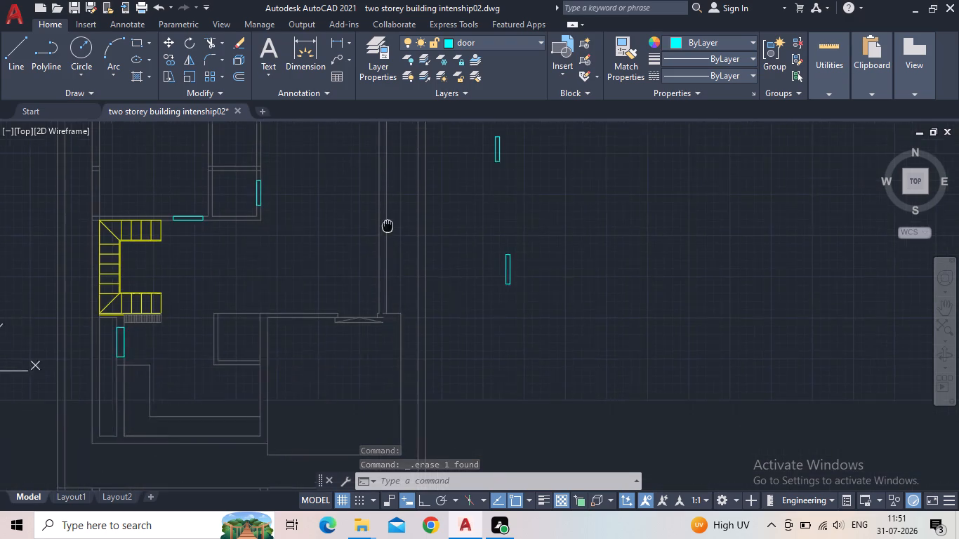
pyautogui.scroll(3, 376, 332)
pyautogui.press('t')
pyautogui.press('r')
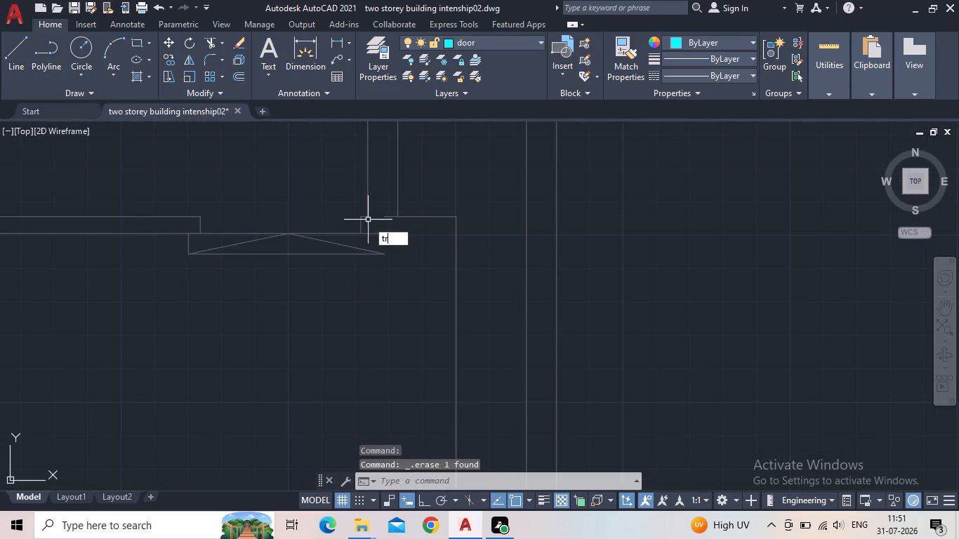
pyautogui.press('Return')
pyautogui.click(386, 218)
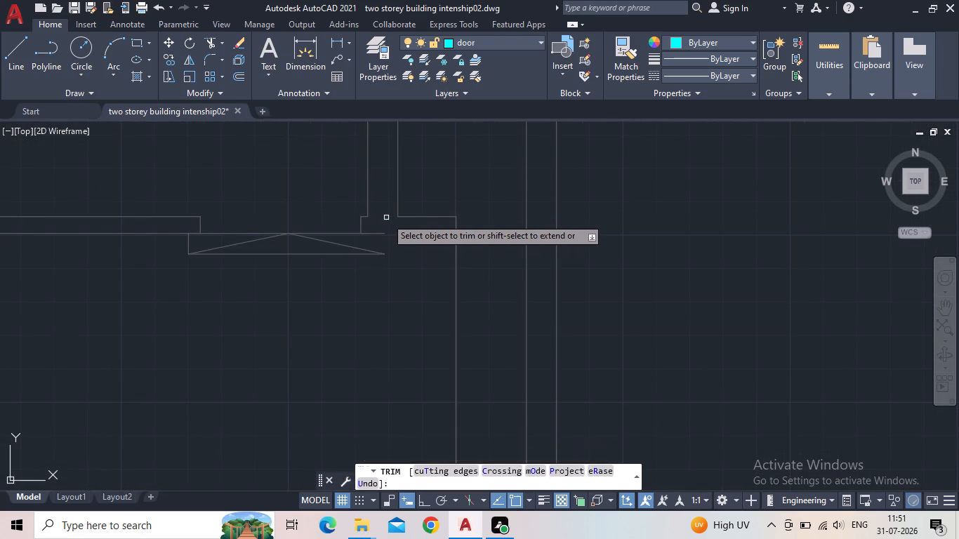
pyautogui.scroll(-1, 385, 288)
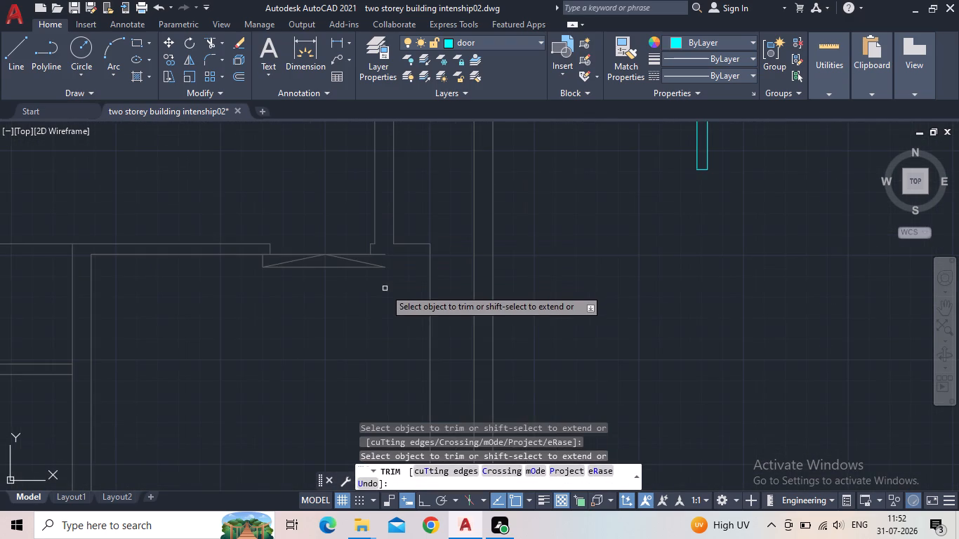
pyautogui.press('Escape')
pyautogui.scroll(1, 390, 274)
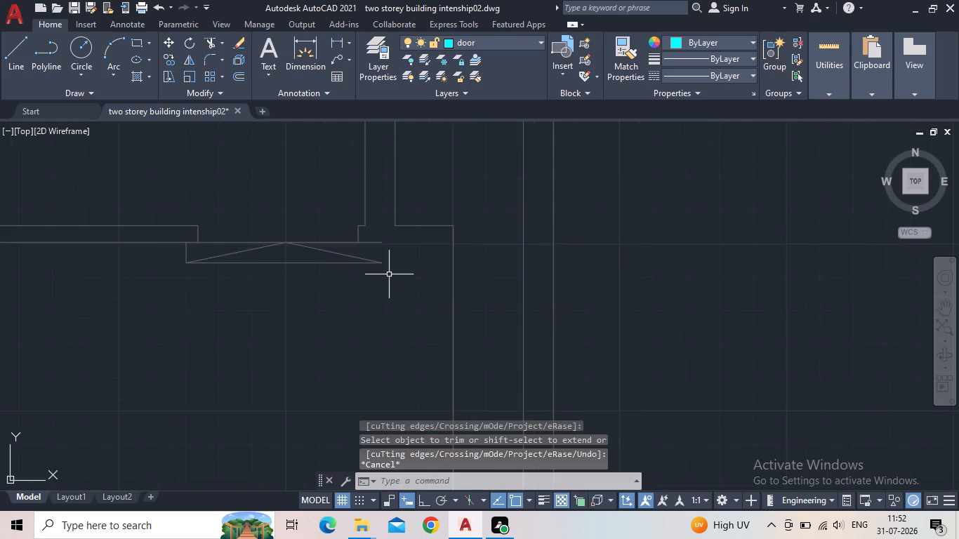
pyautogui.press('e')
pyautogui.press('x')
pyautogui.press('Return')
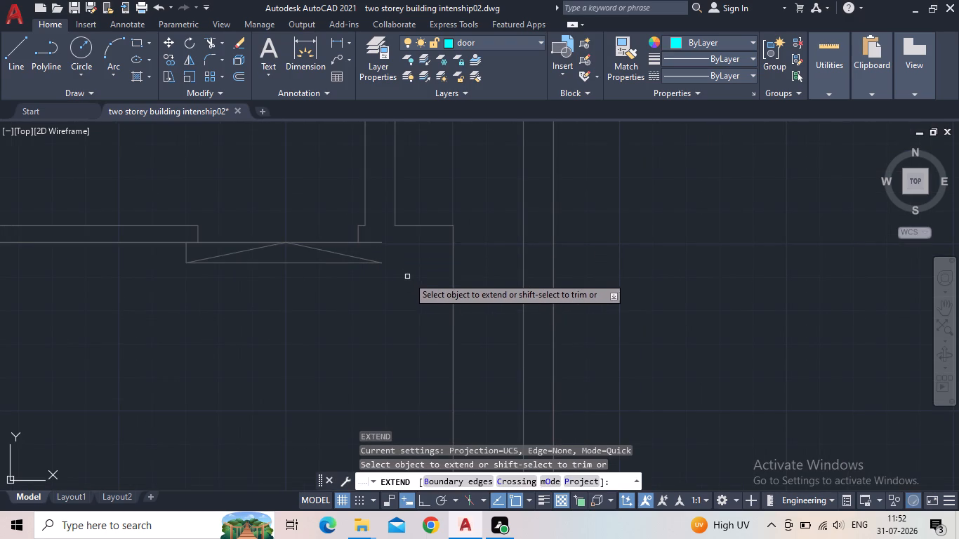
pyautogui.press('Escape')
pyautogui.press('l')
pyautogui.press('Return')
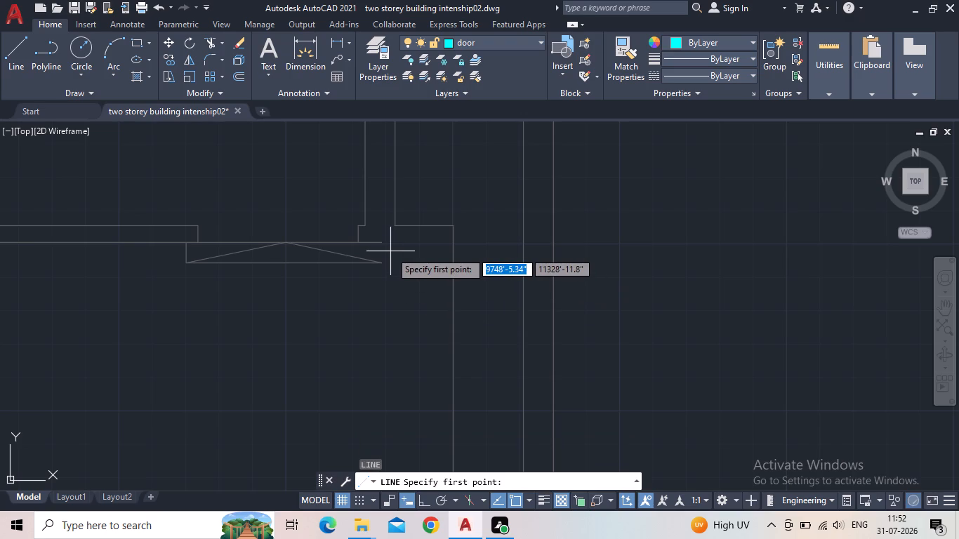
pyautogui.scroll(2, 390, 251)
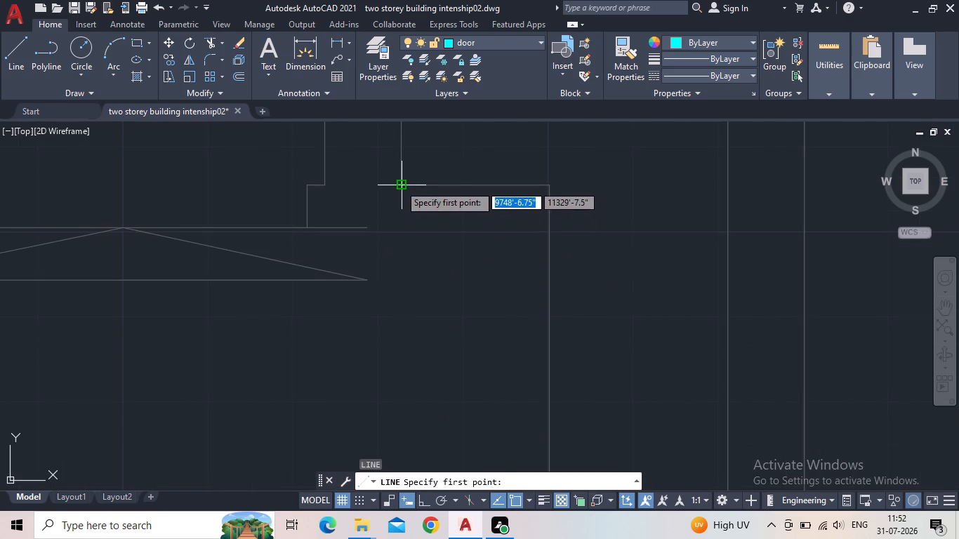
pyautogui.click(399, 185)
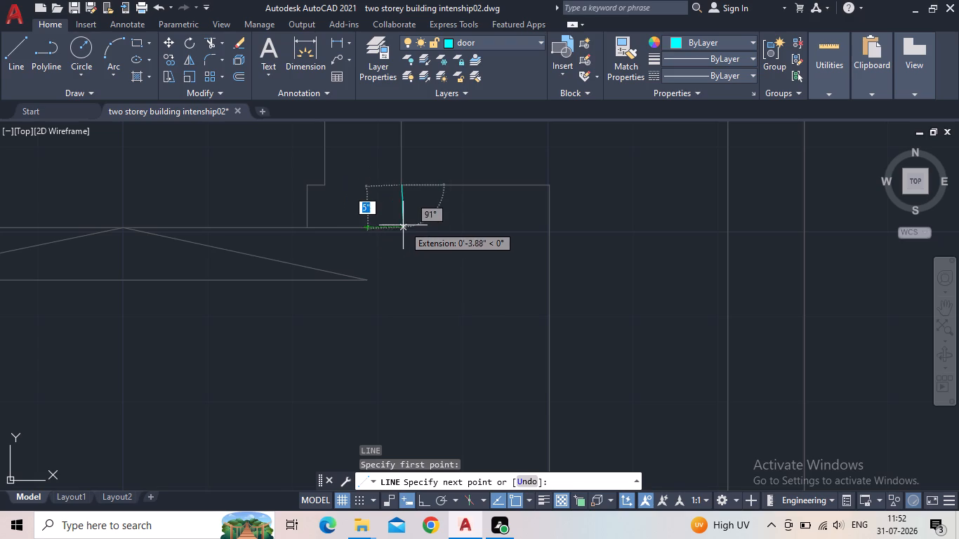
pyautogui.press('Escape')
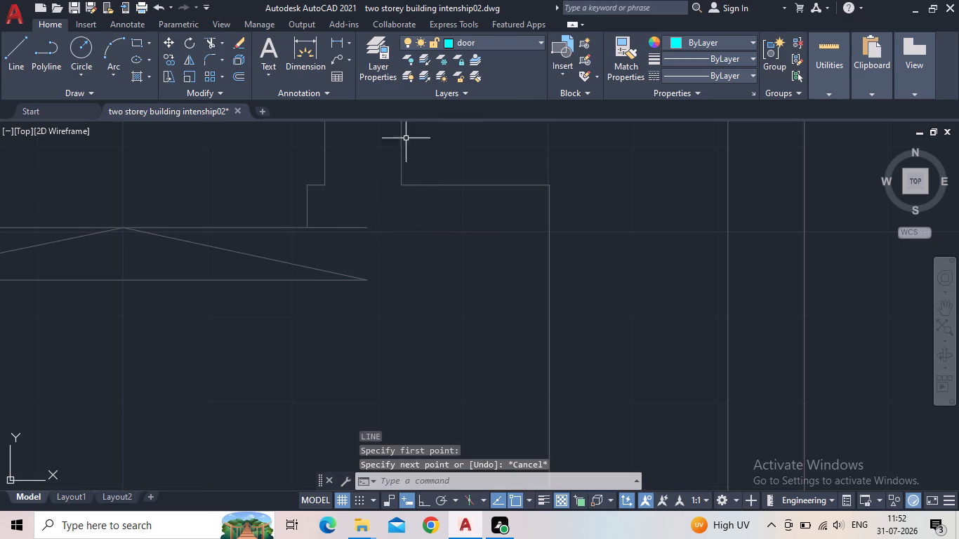
# Stretch the lower end of the hall's outer right wall line about 5" down, level with the lower-right room's inner top wall line.
pyautogui.scroll(-2, 392, 219)
pyautogui.scroll(-2, 418, 277)
pyautogui.scroll(2, 390, 244)
pyautogui.scroll(-2, 390, 244)
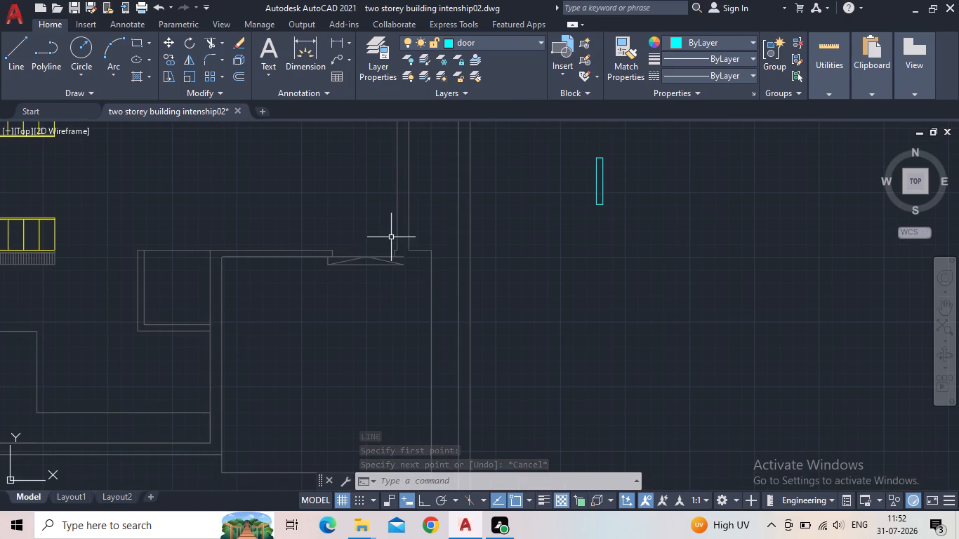
pyautogui.scroll(4, 421, 251)
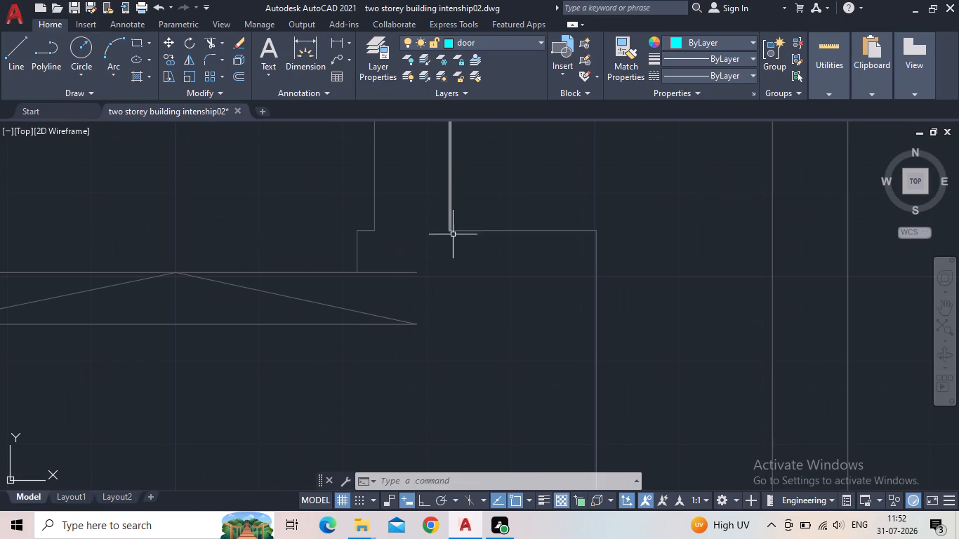
pyautogui.click(447, 216)
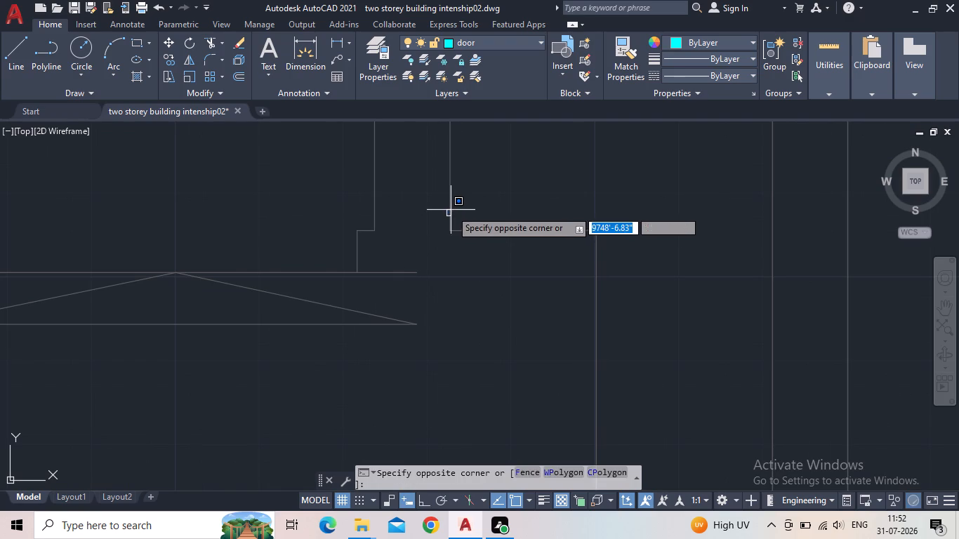
pyautogui.click(451, 210)
pyautogui.click(452, 209)
pyautogui.click(451, 218)
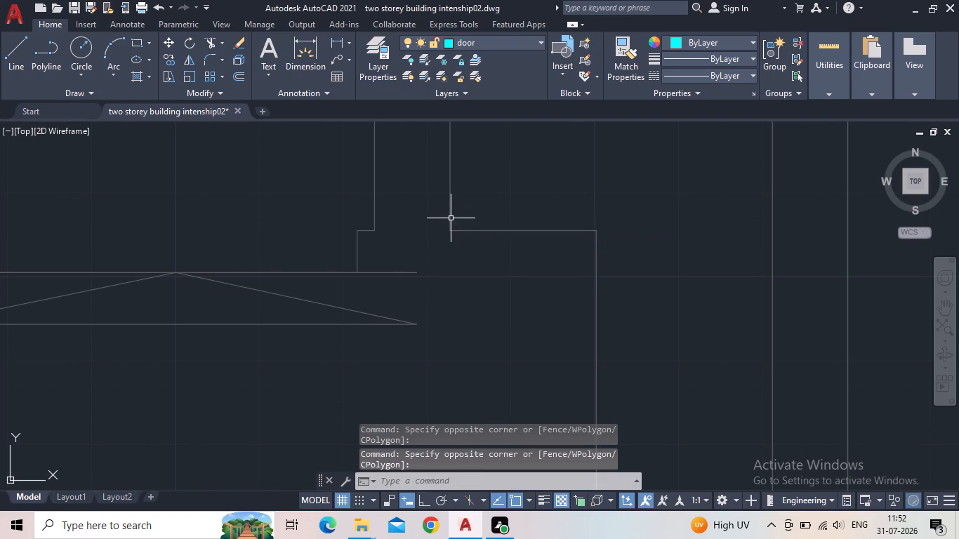
pyautogui.click(449, 218)
pyautogui.click(451, 229)
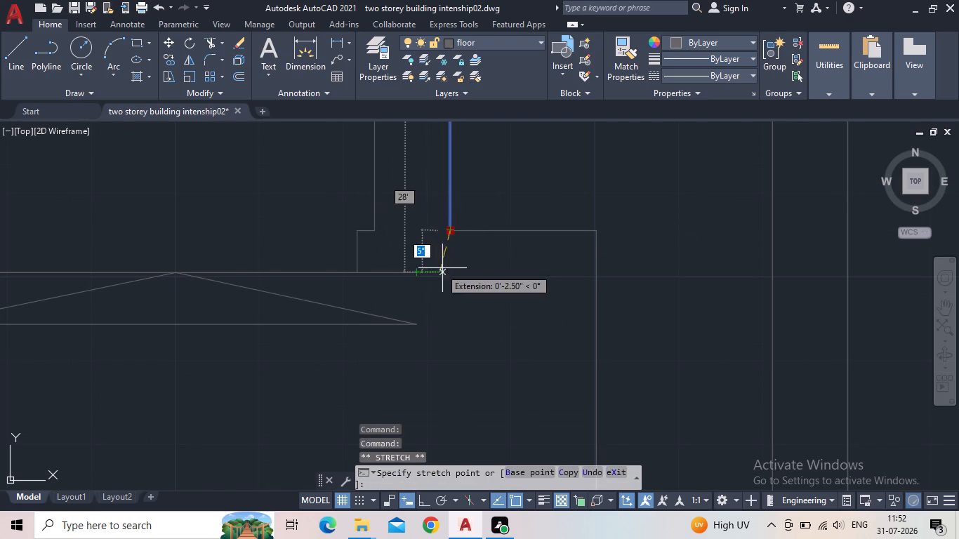
pyautogui.click(449, 269)
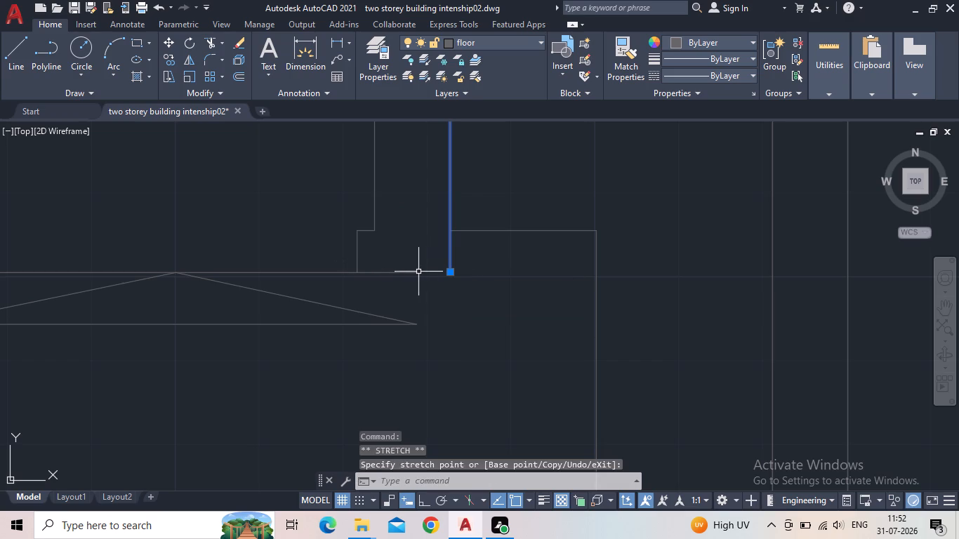
# Stretch the right end of the lower-right room's inner top wall line about 4" to meet the hall's outer right wall line.
pyautogui.click(411, 272)
pyautogui.click(419, 269)
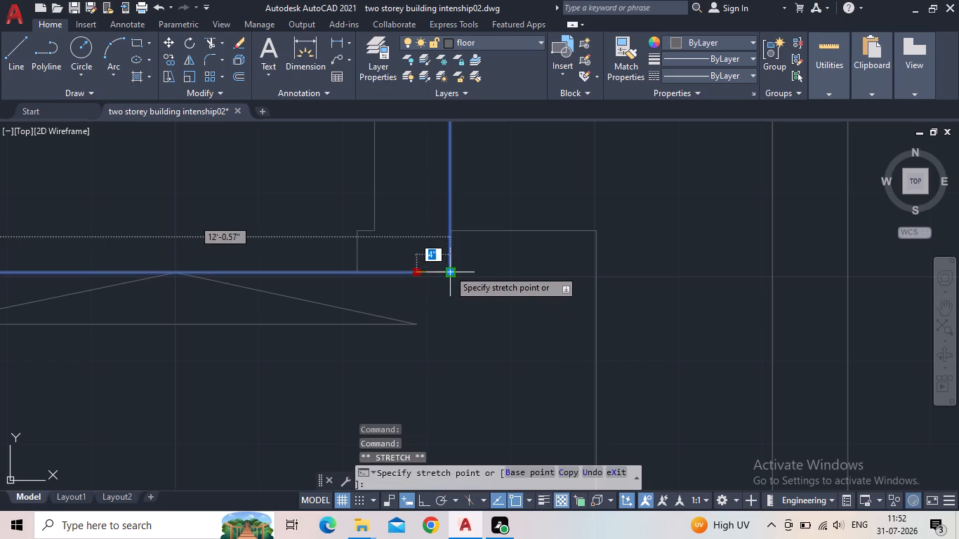
pyautogui.click(449, 270)
pyautogui.press('Escape')
pyautogui.scroll(-2, 413, 302)
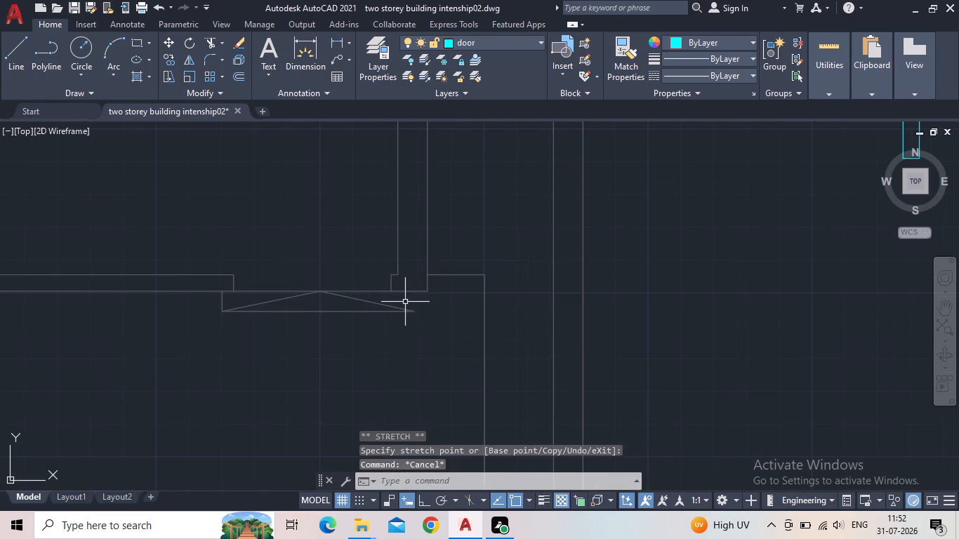
# Measure the thickness of the lower-right room's top wall, just left of the opening.
pyautogui.click(334, 41)
pyautogui.click(168, 289)
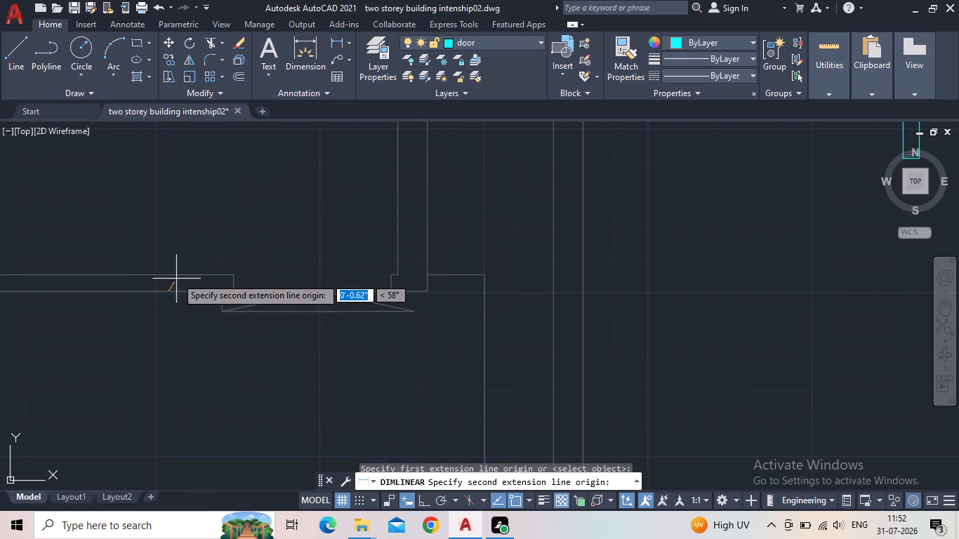
pyautogui.click(172, 273)
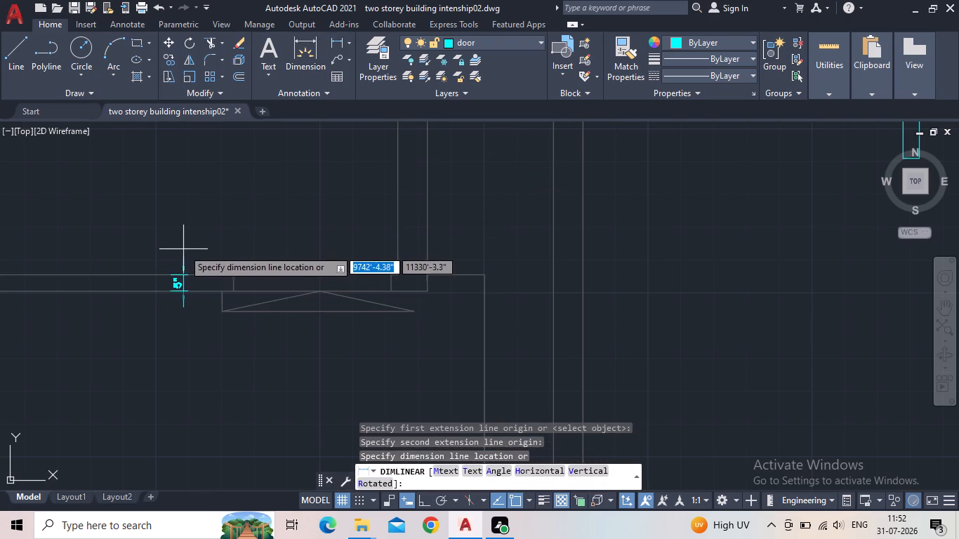
pyautogui.scroll(3, 168, 280)
pyautogui.press('Escape')
pyautogui.scroll(-2, 167, 308)
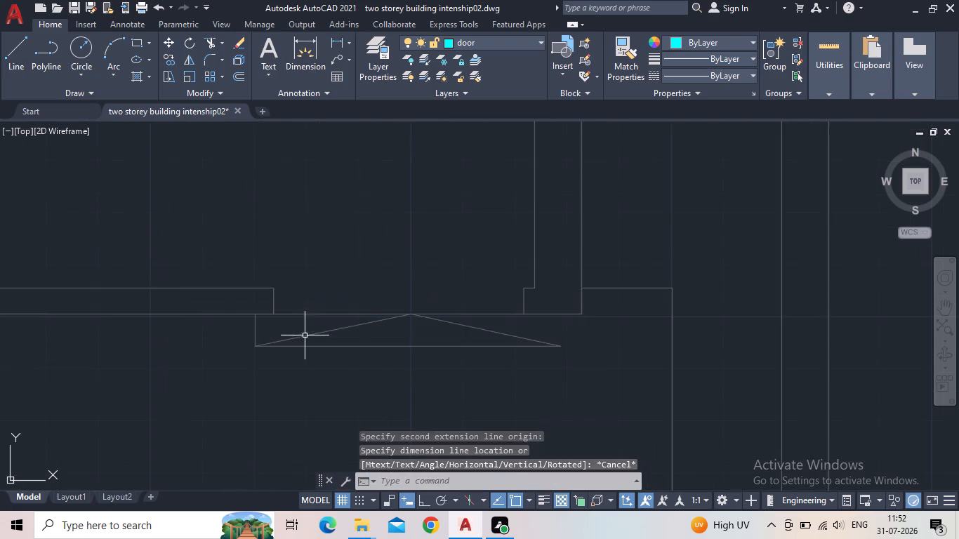
pyautogui.scroll(-2, 313, 338)
pyautogui.scroll(2, 425, 334)
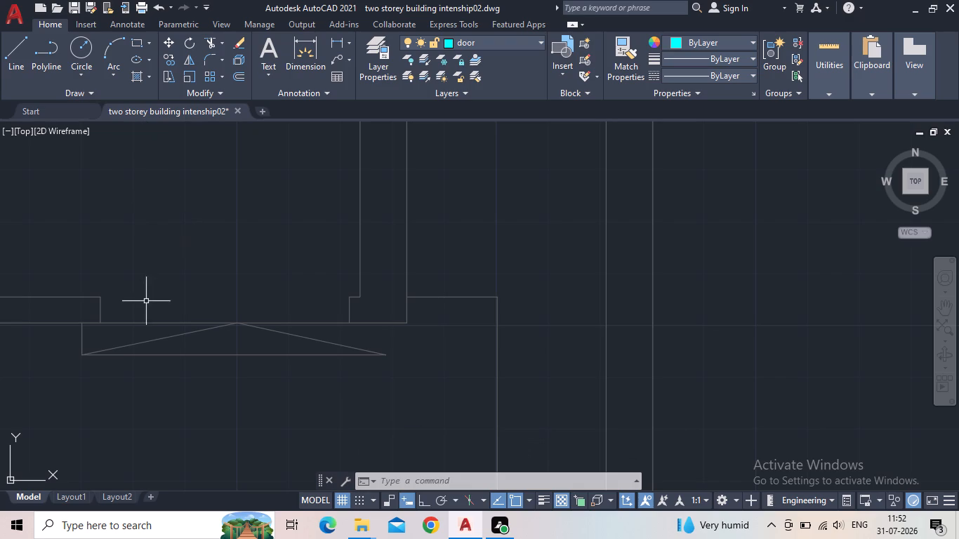
# Measure the height of the short wall end on the right side of the opening above the lower-right room.
pyautogui.moveTo(230, 293); pyautogui.dragTo(371, 281, button='middle')
pyautogui.scroll(-2, 382, 285)
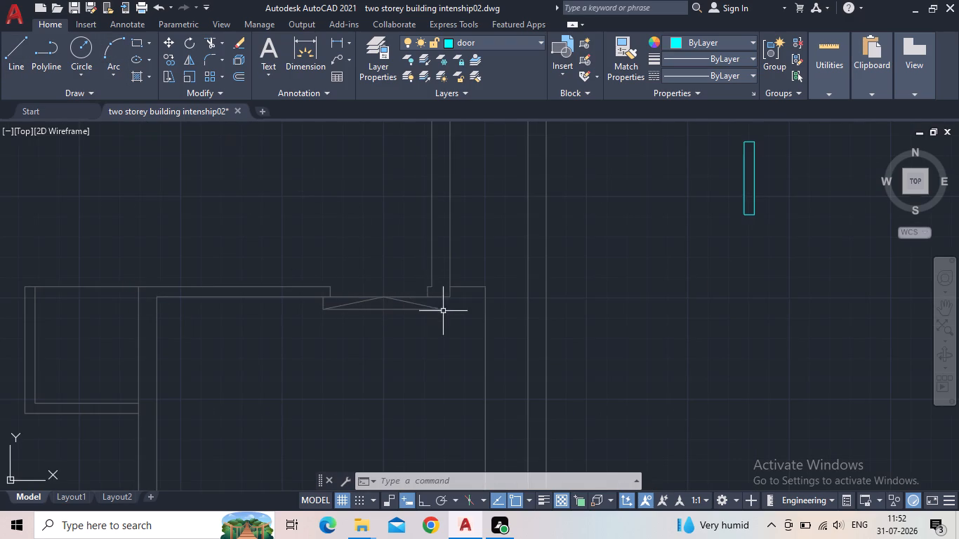
pyautogui.scroll(2, 443, 311)
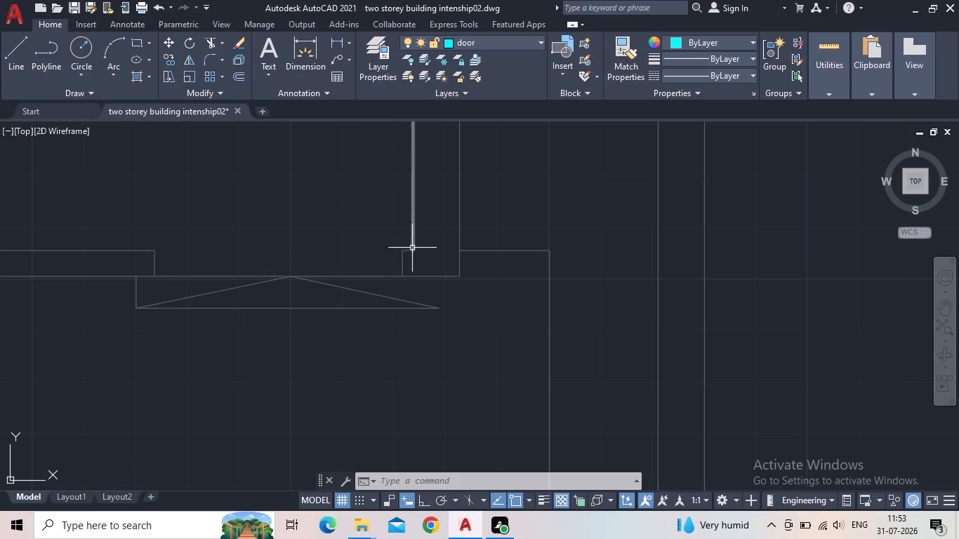
pyautogui.scroll(3, 412, 251)
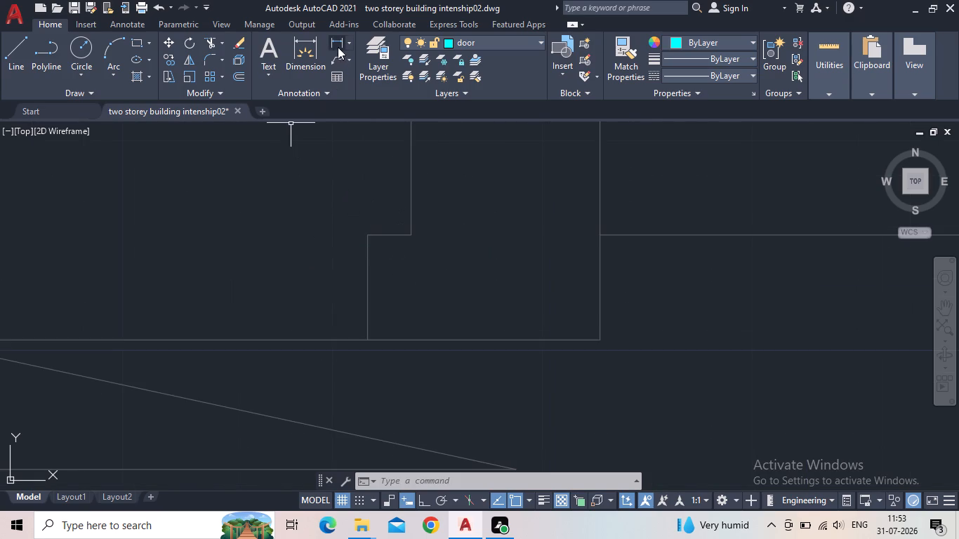
pyautogui.click(335, 43)
pyautogui.click(369, 238)
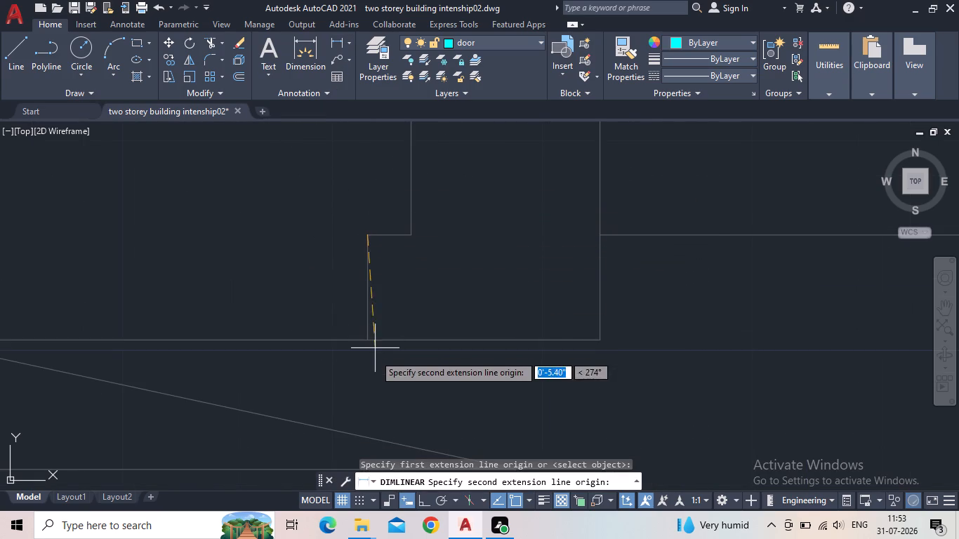
pyautogui.click(366, 345)
pyautogui.press('Escape')
# Offset the inner line of the lower-right room's top wall upward by 9".
pyautogui.scroll(-9, 303, 320)
pyautogui.scroll(3, 220, 265)
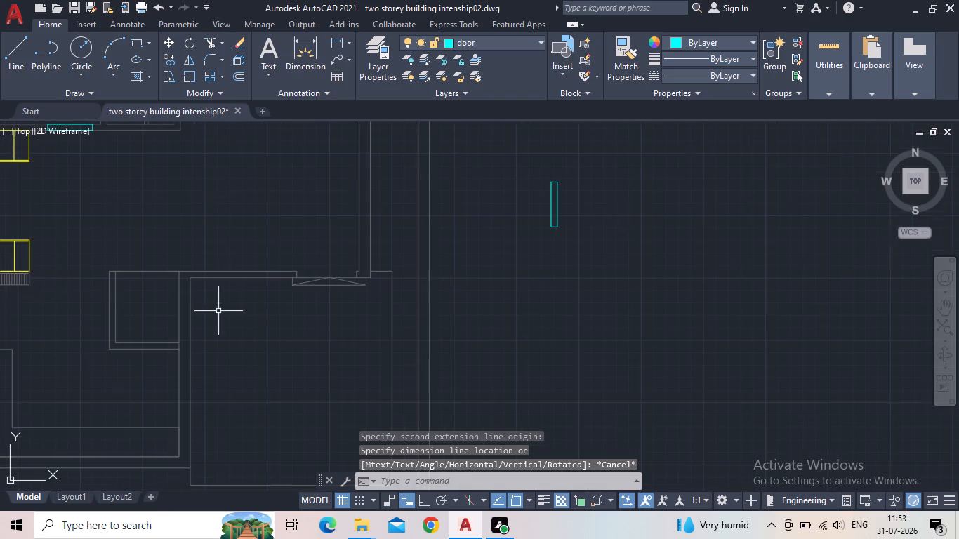
pyautogui.scroll(1, 217, 295)
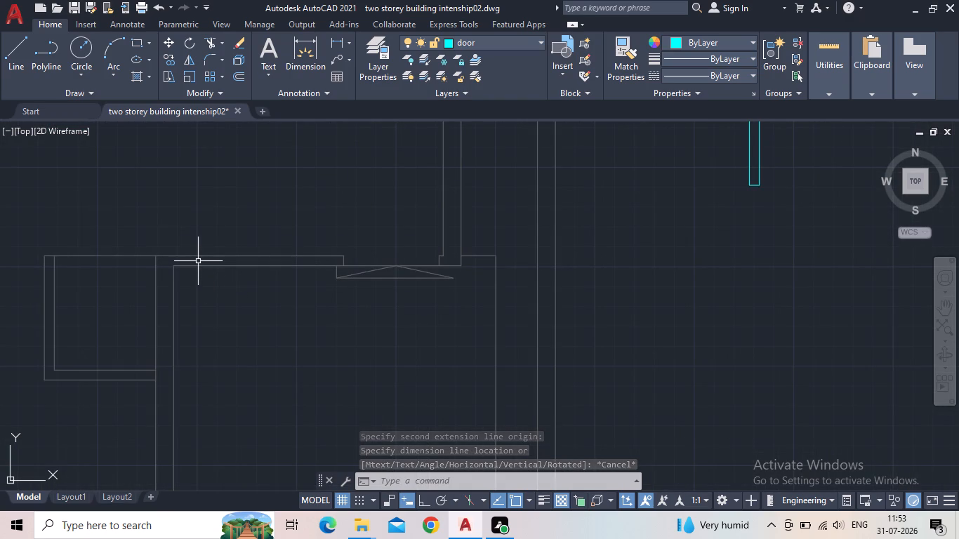
pyautogui.click(202, 265)
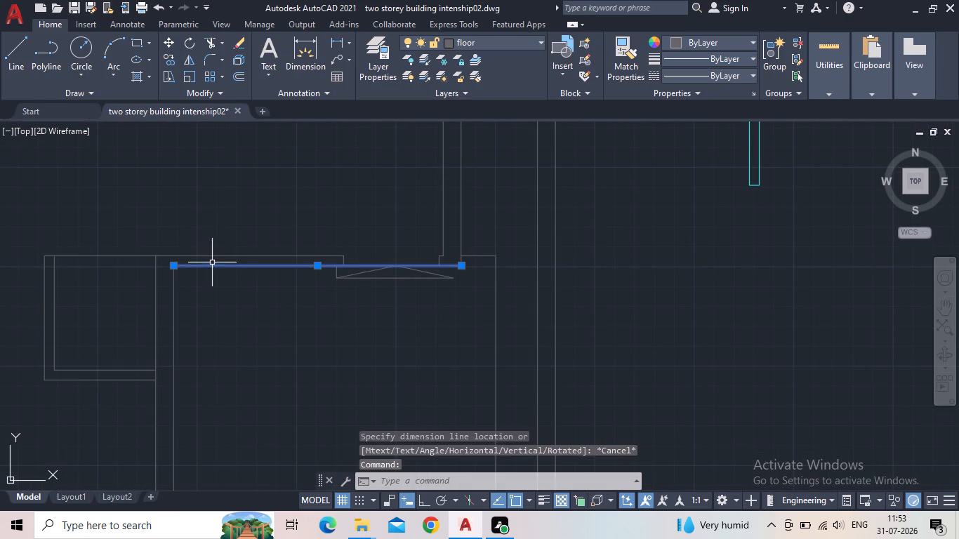
pyautogui.press('Escape')
pyautogui.press('o')
pyautogui.press('Return')
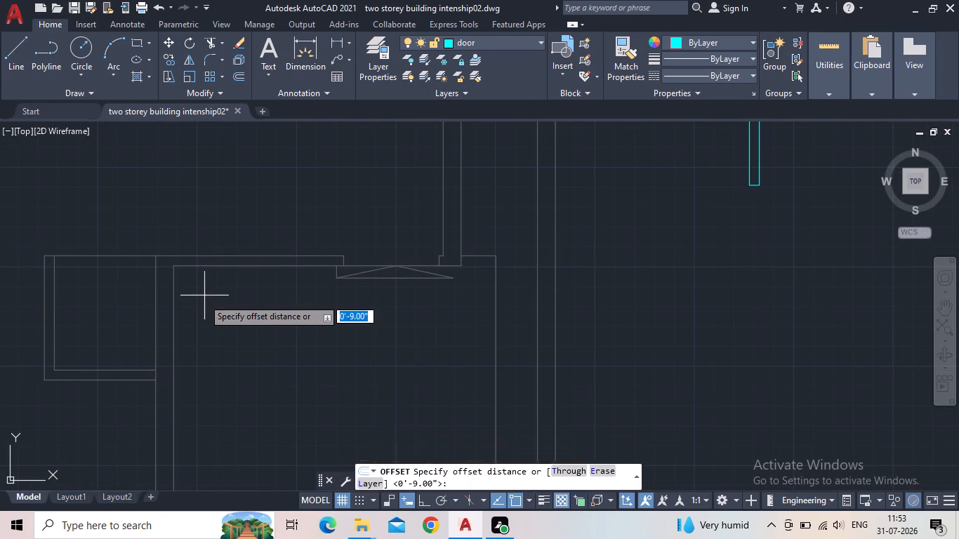
pyautogui.write('9"')
pyautogui.press('Return')
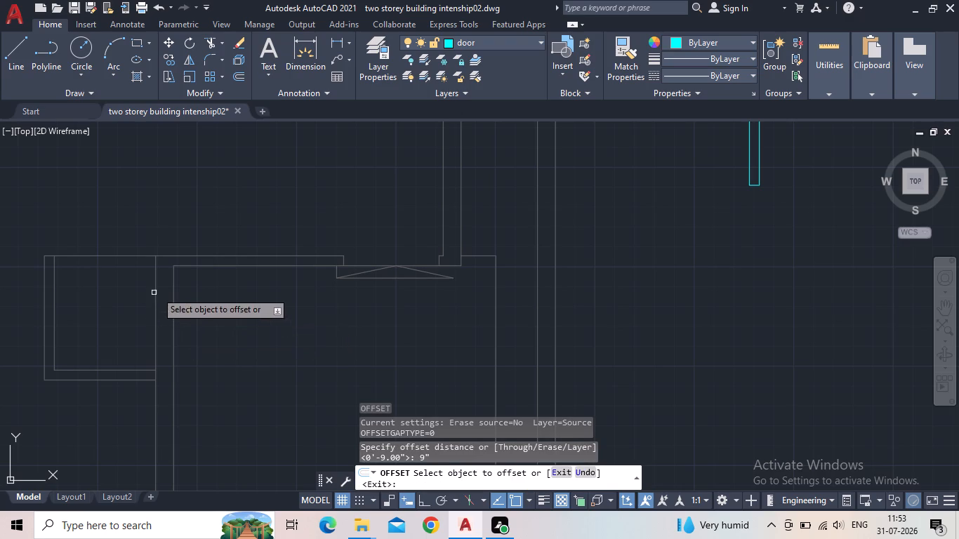
pyautogui.click(197, 266)
pyautogui.click(191, 244)
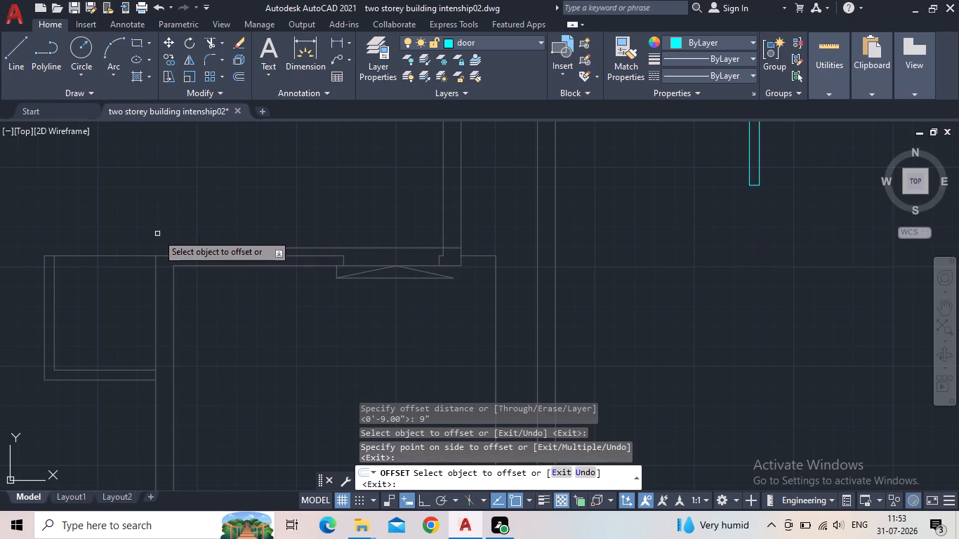
pyautogui.press('Escape')
pyautogui.scroll(2, 147, 270)
pyautogui.scroll(-2, 124, 274)
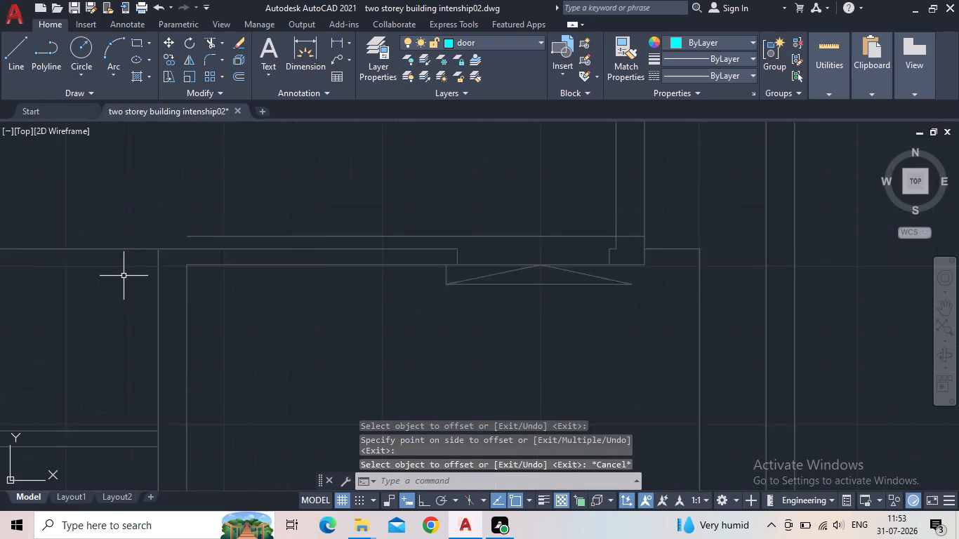
pyautogui.moveTo(139, 289); pyautogui.dragTo(219, 253, button='middle')
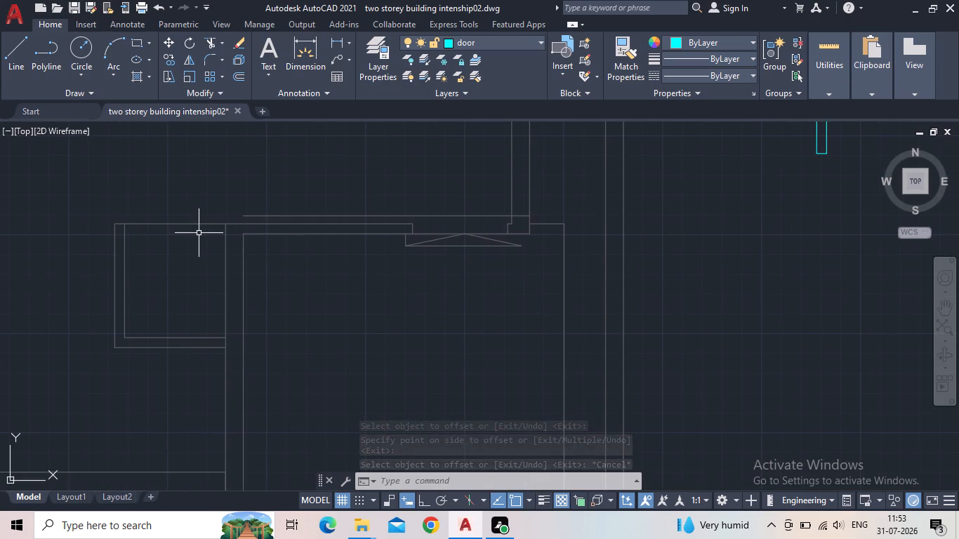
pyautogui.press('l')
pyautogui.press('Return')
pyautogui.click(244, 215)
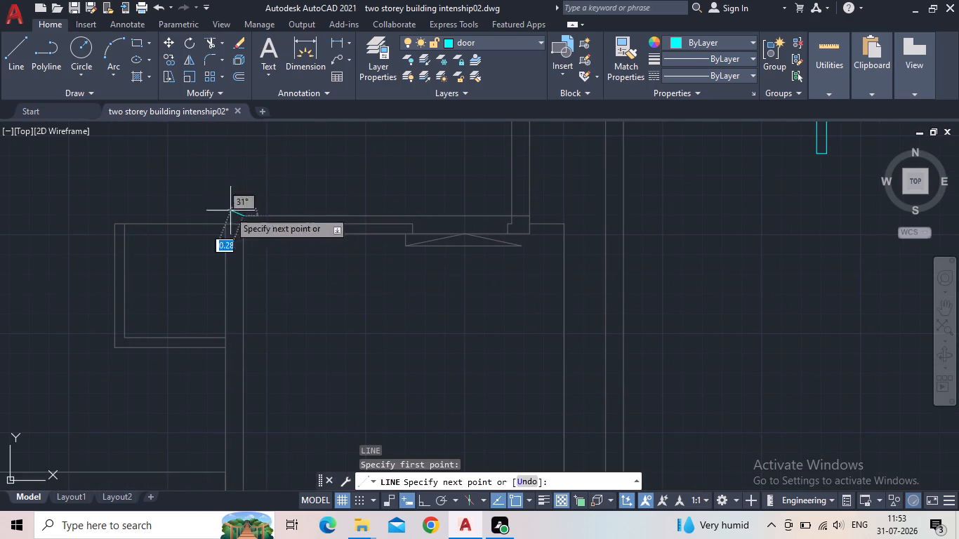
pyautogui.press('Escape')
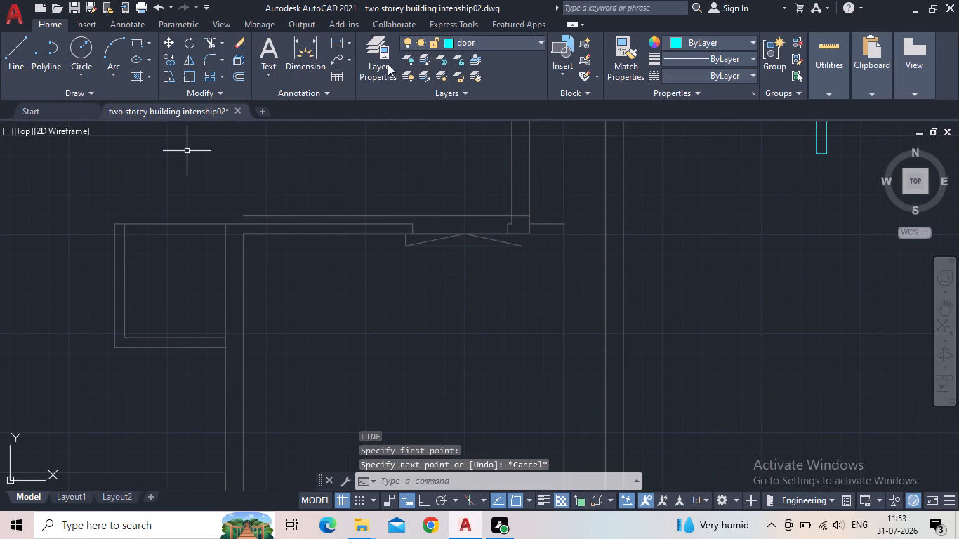
# Make floor the current layer.
pyautogui.click(376, 74)
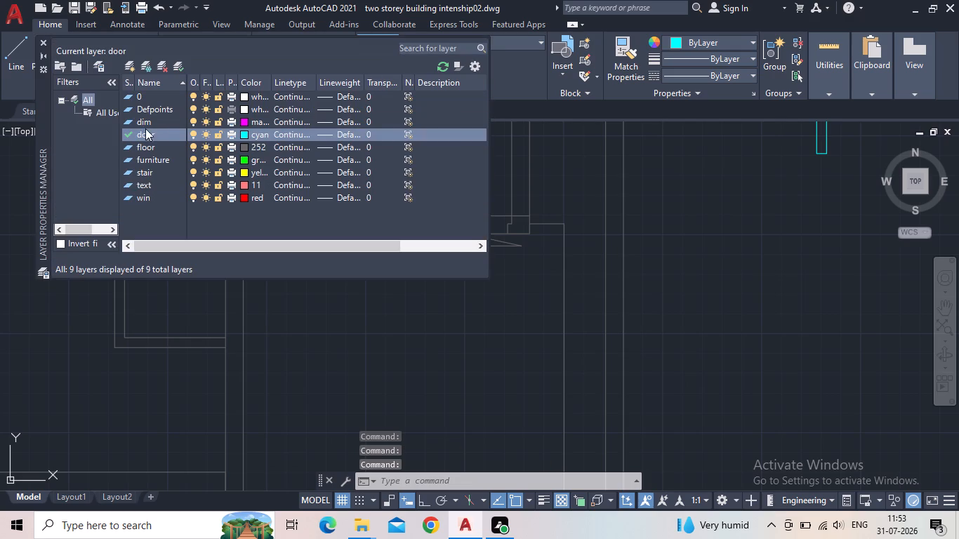
pyautogui.doubleClick(125, 147)
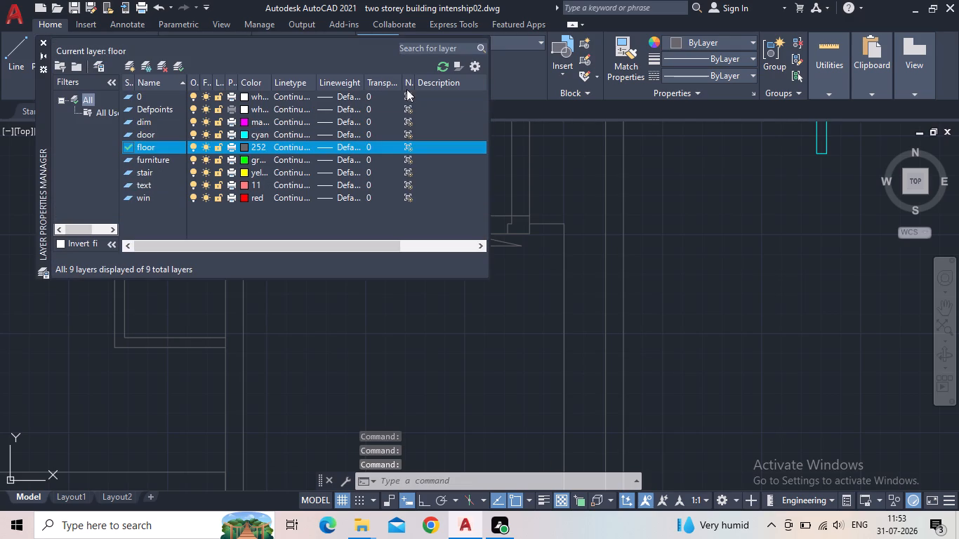
pyautogui.click(42, 41)
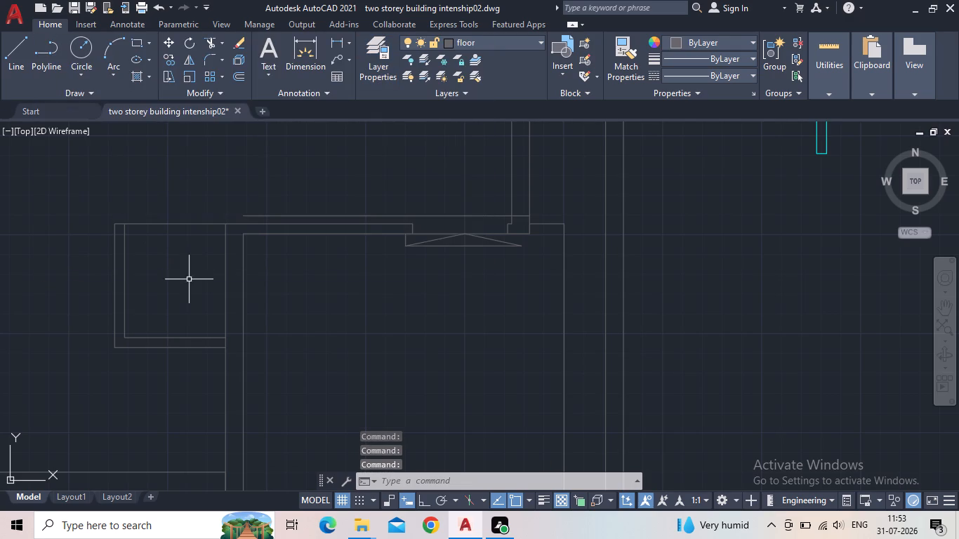
# Erase the four lines of the small L-shaped wall attached outside the lower-right room's upper left corner.
pyautogui.moveTo(199, 374); pyautogui.dragTo(180, 354)
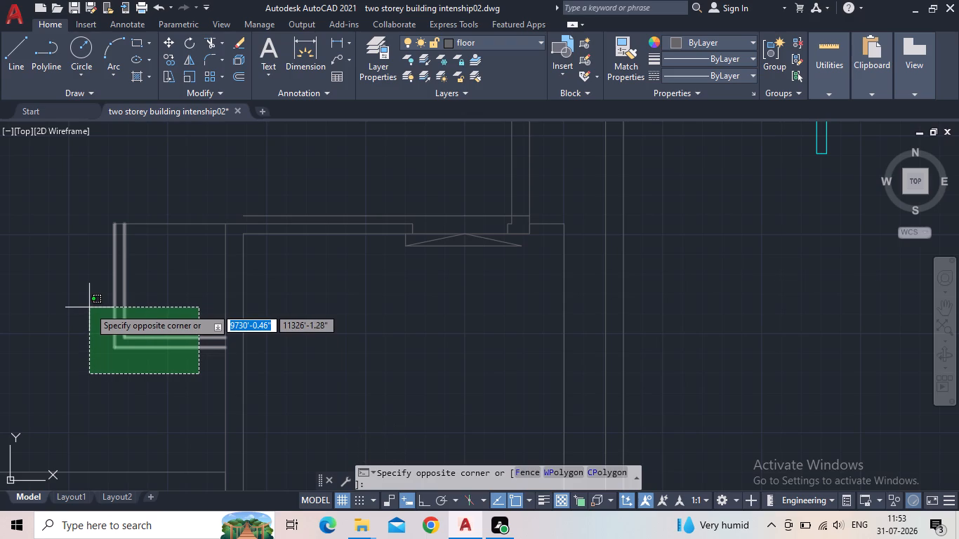
pyautogui.click(90, 307)
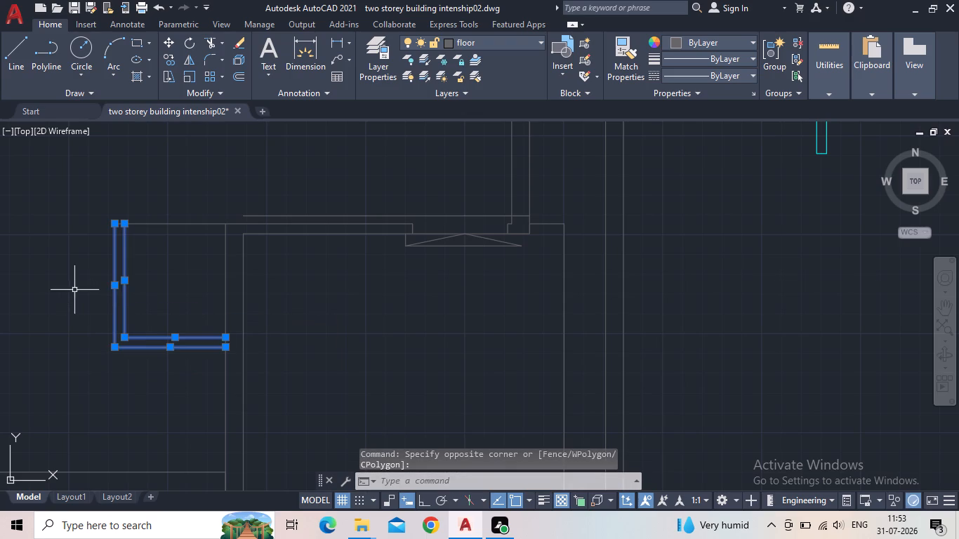
pyautogui.press('Delete')
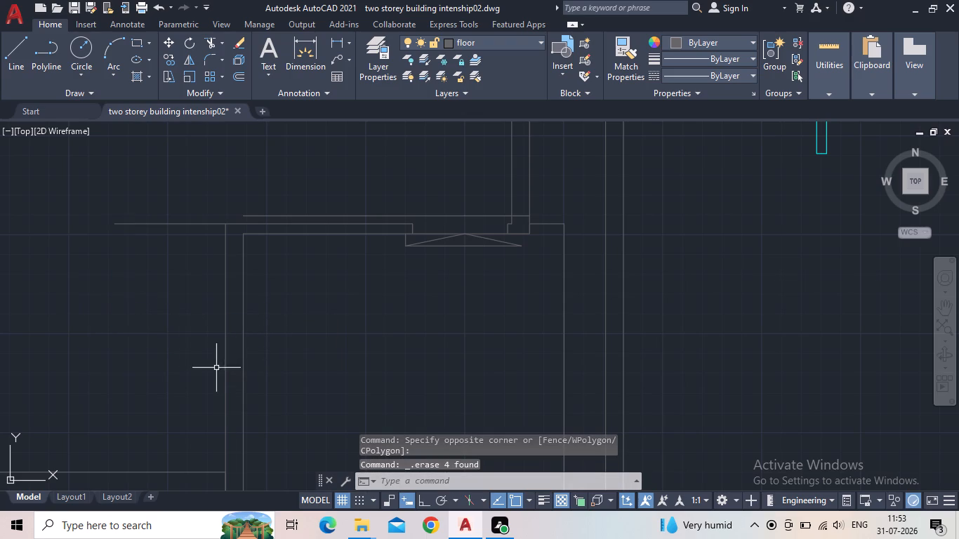
# Erase the old outer line of the lower-right room's top wall, between its inner line and the 9" offset line.
pyautogui.scroll(-1, 127, 249)
pyautogui.scroll(2, 168, 223)
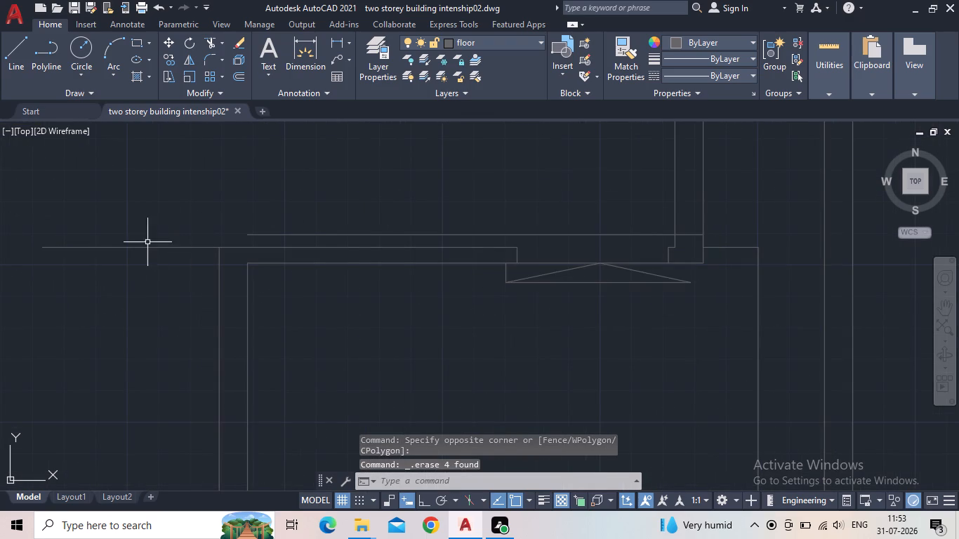
pyautogui.click(146, 247)
pyautogui.press('Delete')
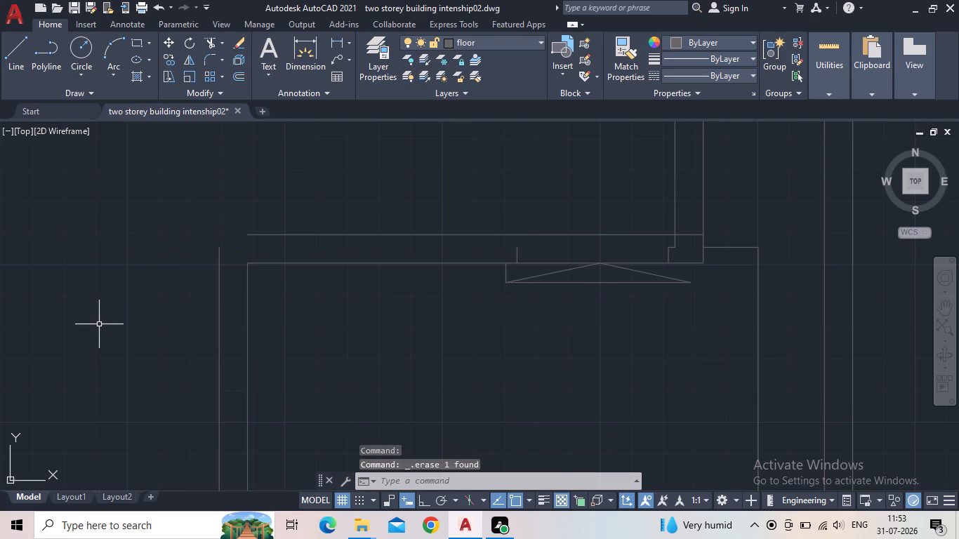
# With Ortho on, draw a vertical line up from the room's outer left wall line to past the level of the offset top line.
pyautogui.scroll(1, 248, 237)
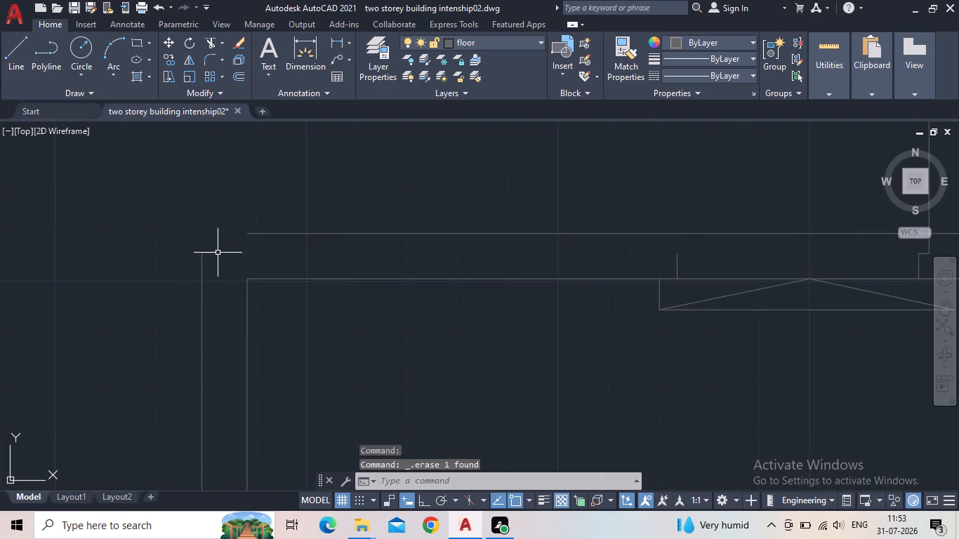
pyautogui.press('l')
pyautogui.press('Return')
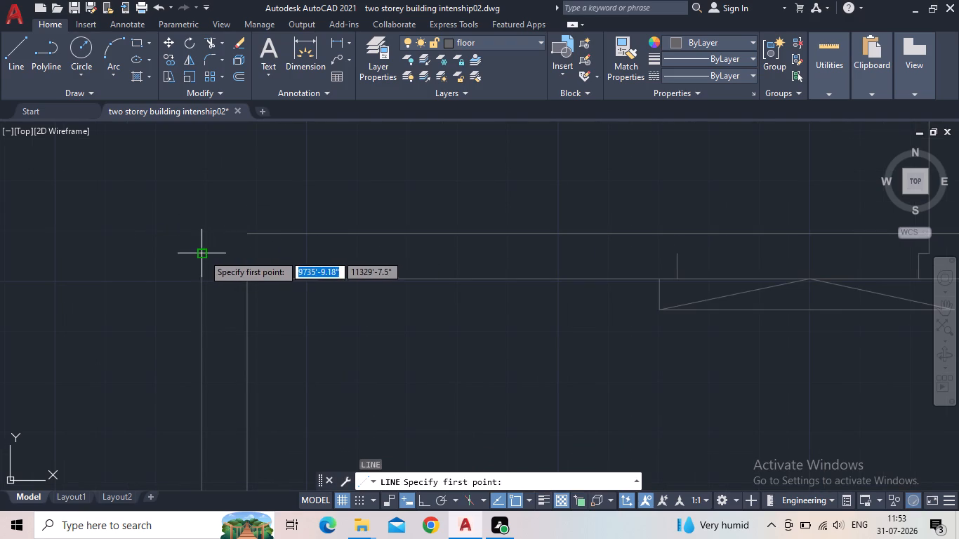
pyautogui.click(202, 254)
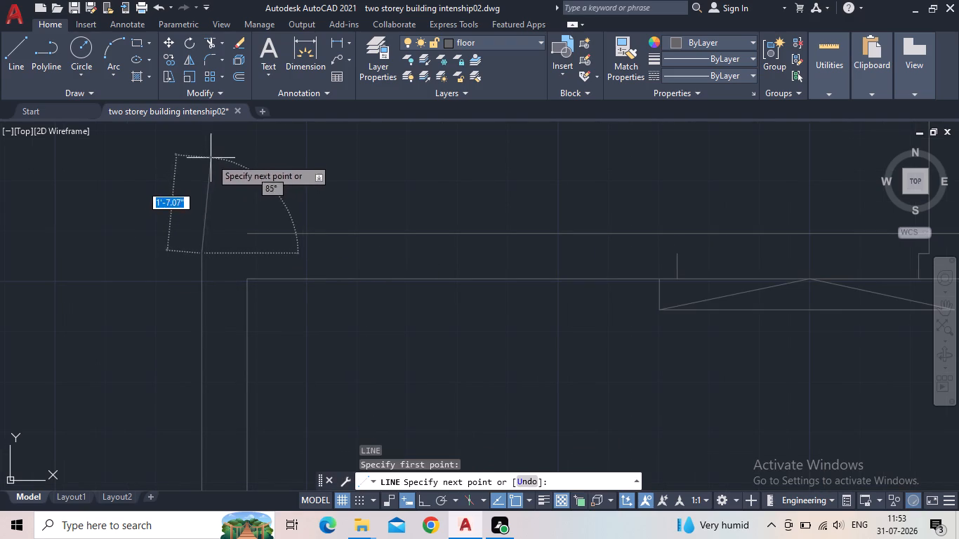
pyautogui.click(423, 496)
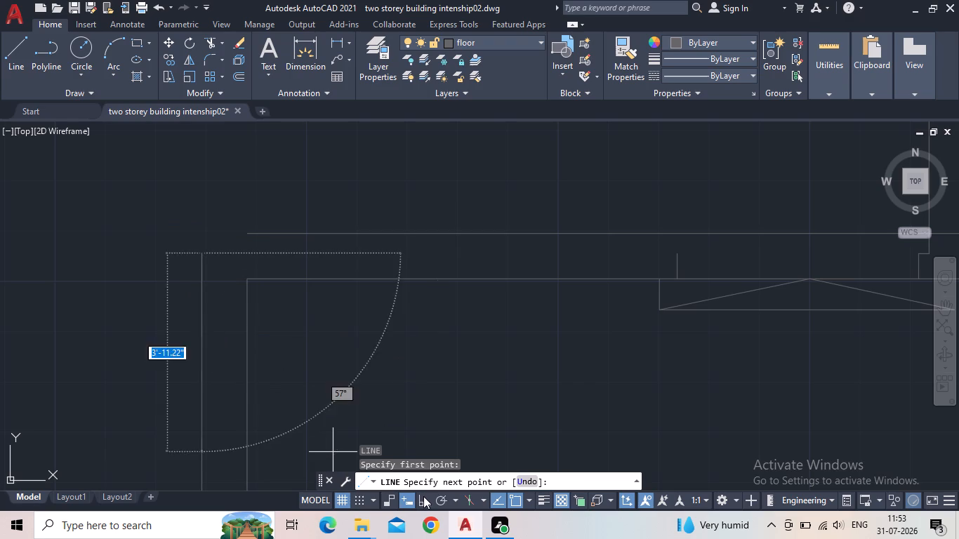
pyautogui.click(187, 203)
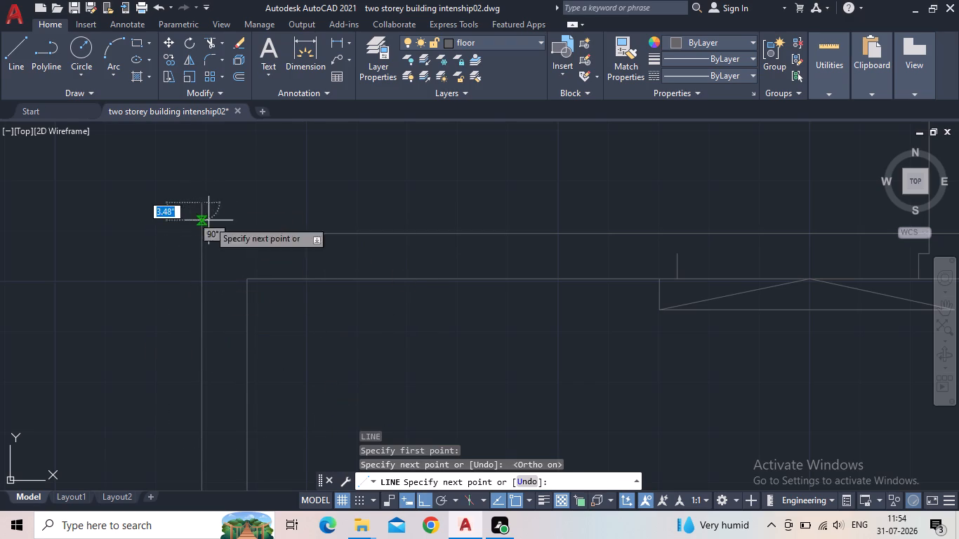
pyautogui.press('Escape')
# Extend the left end of the offset top wall line to the vertical line continuing the room's outer left wall.
pyautogui.press('space')
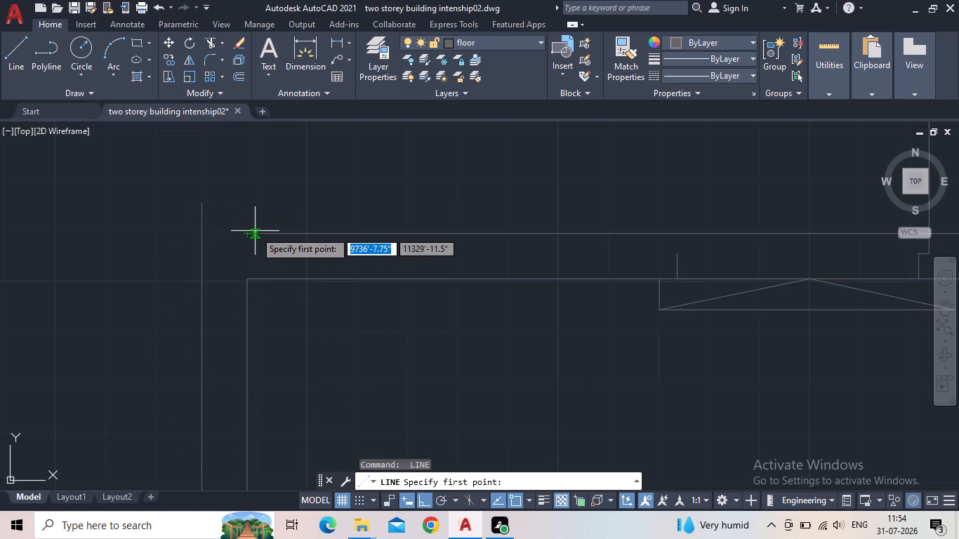
pyautogui.press('Escape')
pyautogui.press('e')
pyautogui.press('x')
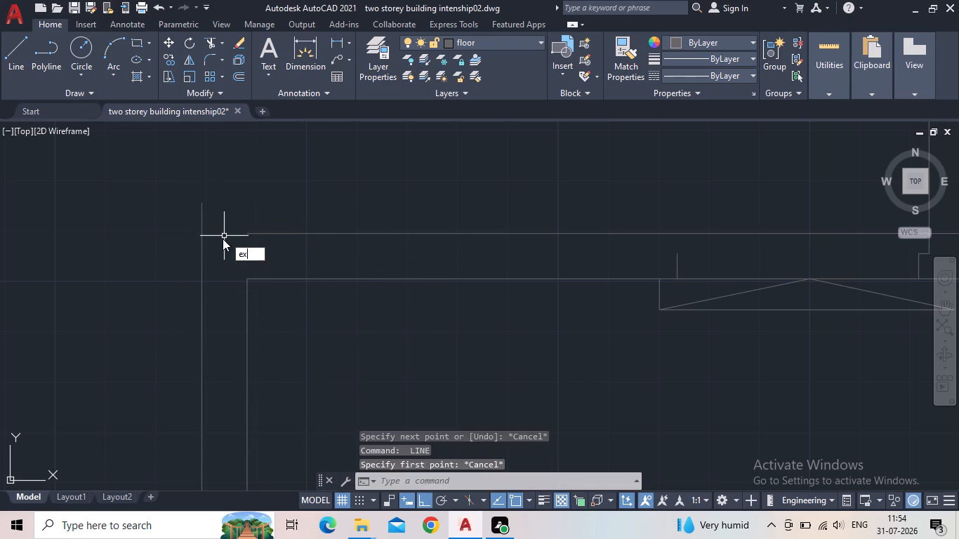
pyautogui.press('space')
pyautogui.click(254, 234)
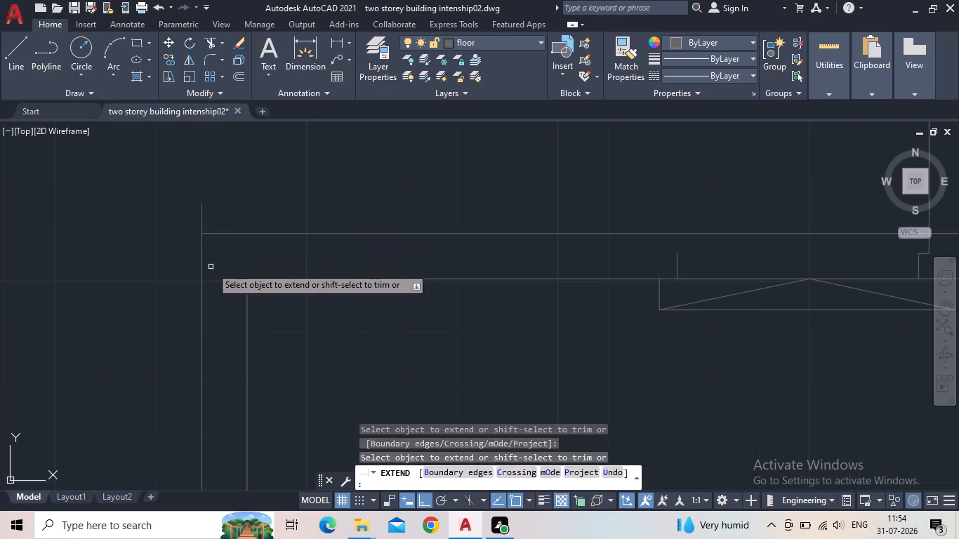
# Trim the part of the outer left wall line that overshoots the room's new top wall line.
pyautogui.press('Escape')
pyautogui.press('t')
pyautogui.press('r')
pyautogui.press('space')
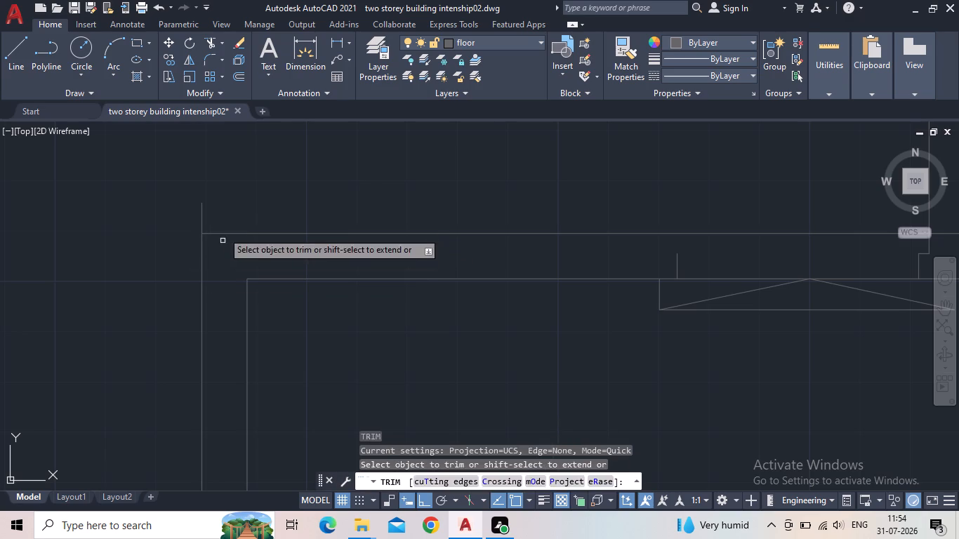
pyautogui.click(220, 221)
pyautogui.click(181, 218)
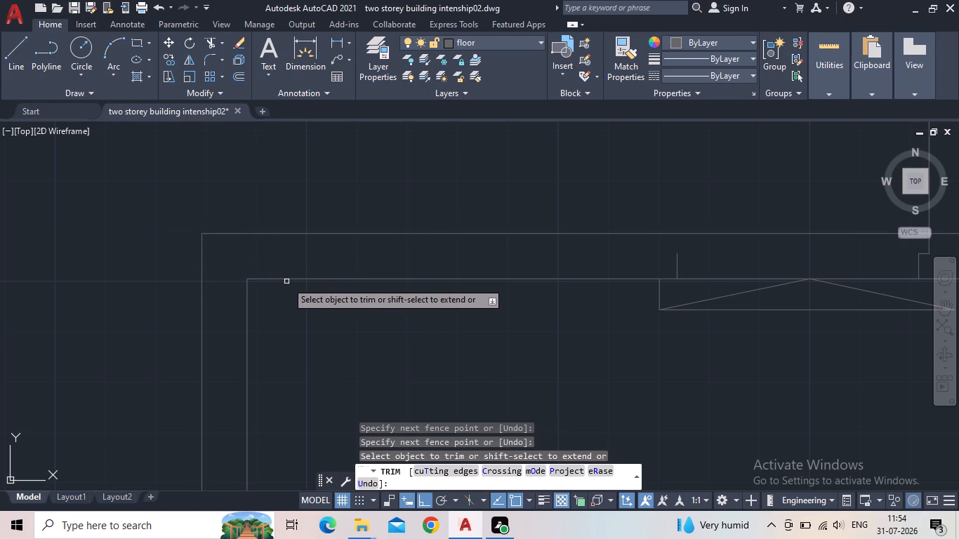
pyautogui.press('Escape')
# Erase the short vertical jamb line on the left side of the opening in the room's top wall.
pyautogui.scroll(-3, 289, 278)
pyautogui.moveTo(355, 300); pyautogui.dragTo(225, 333, button='middle')
pyautogui.scroll(3, 257, 312)
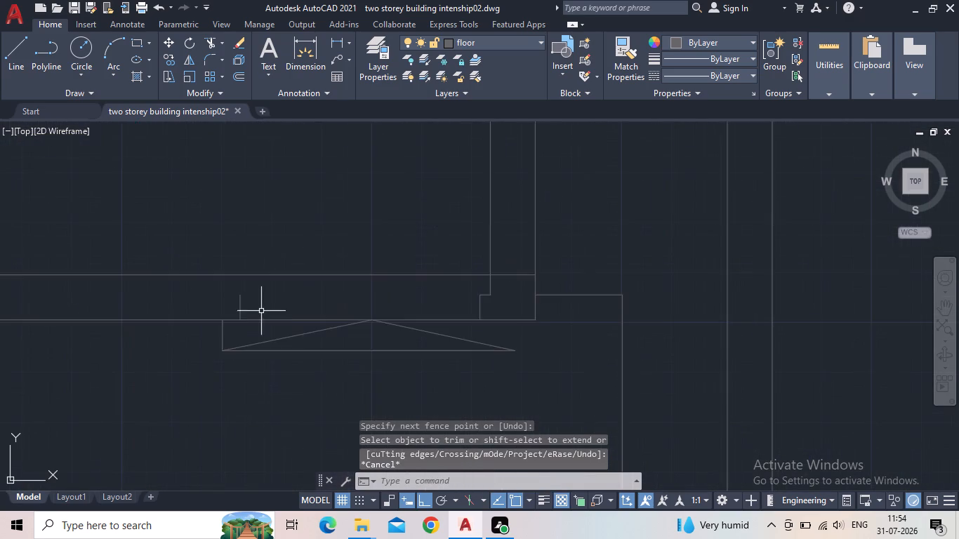
pyautogui.scroll(1, 282, 329)
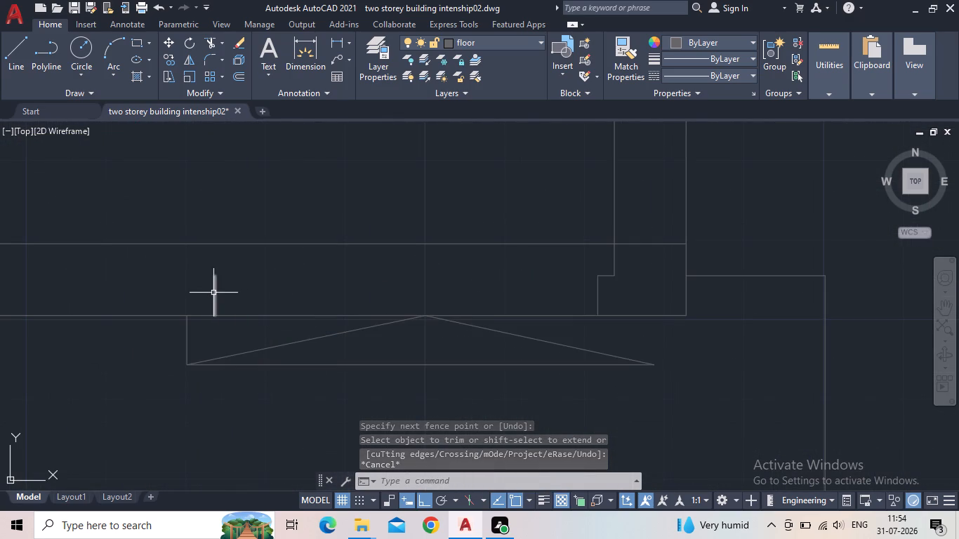
pyautogui.click(213, 293)
pyautogui.press('Delete')
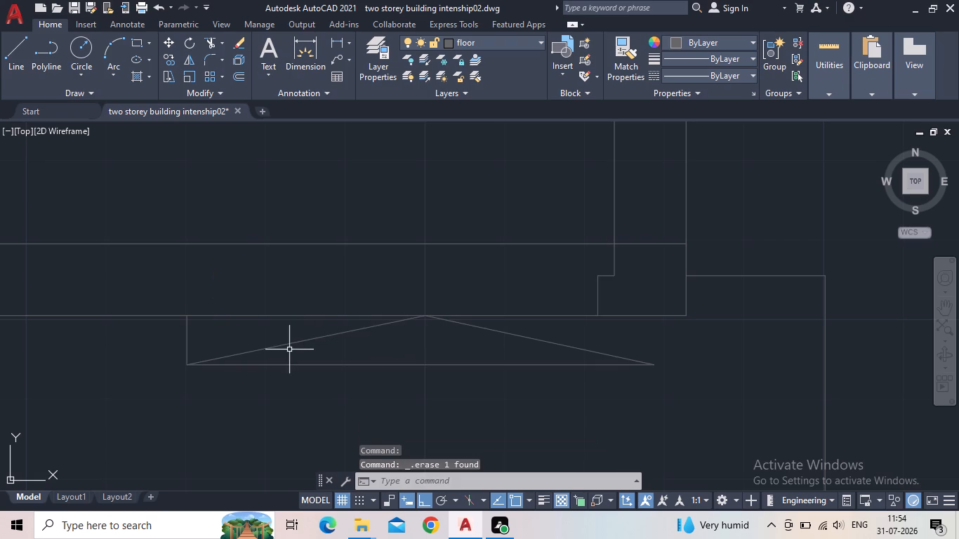
# Extend the jamb line on the opening's right side up to the new outer top wall line.
pyautogui.scroll(-2, 287, 346)
pyautogui.scroll(3, 417, 312)
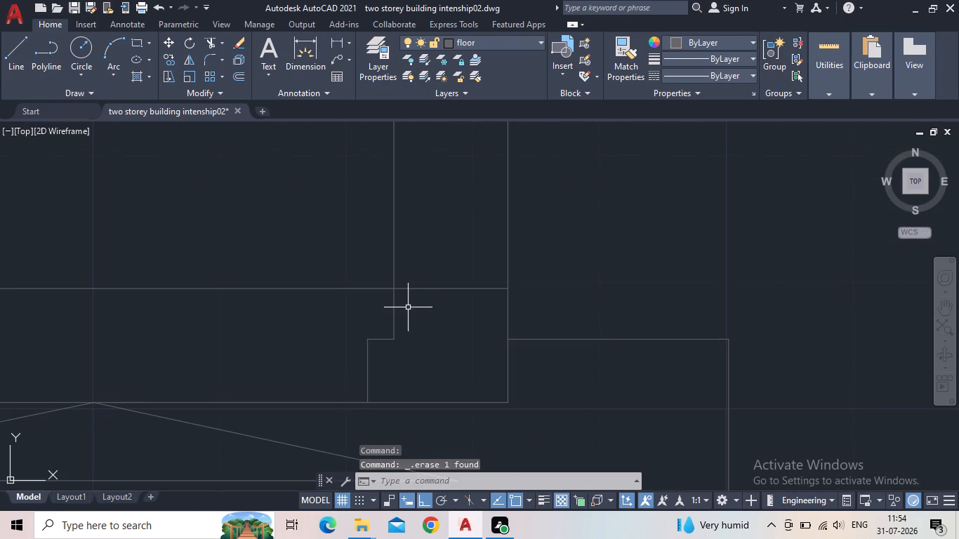
pyautogui.scroll(-1, 374, 307)
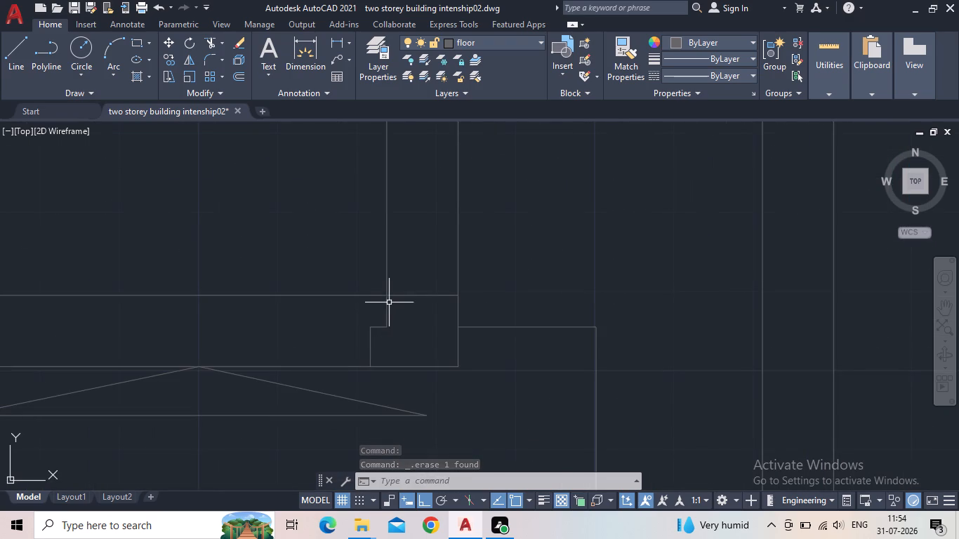
pyautogui.scroll(2, 381, 297)
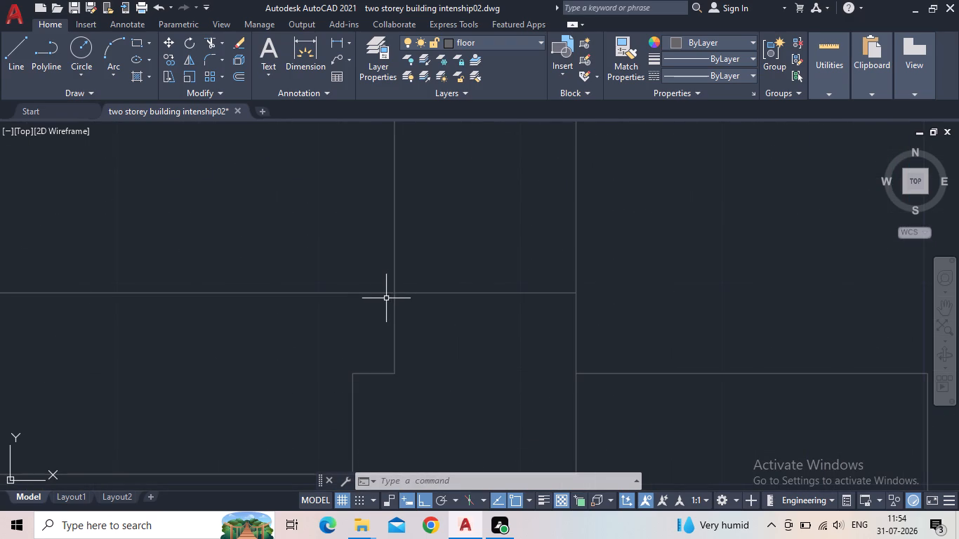
pyautogui.scroll(-1, 388, 295)
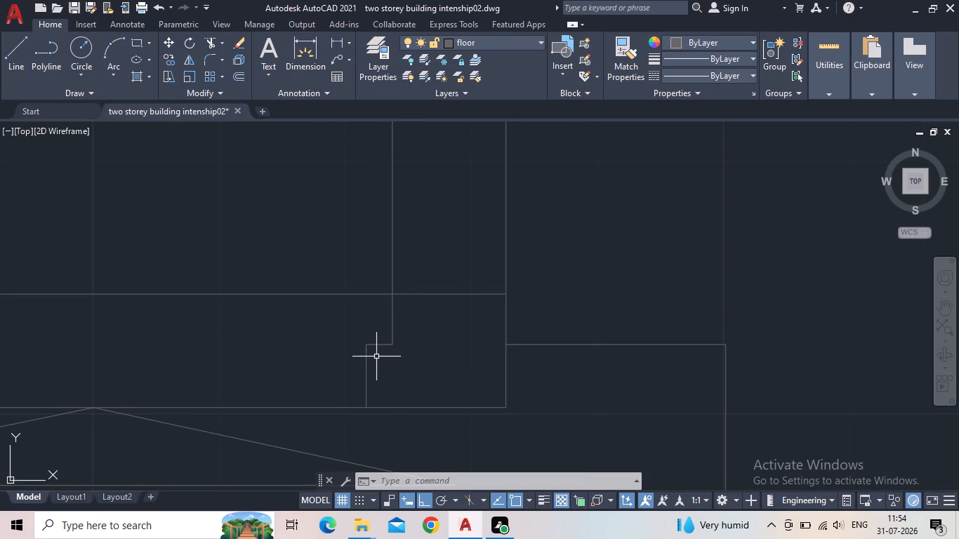
pyautogui.write('ex')
pyautogui.press('Return')
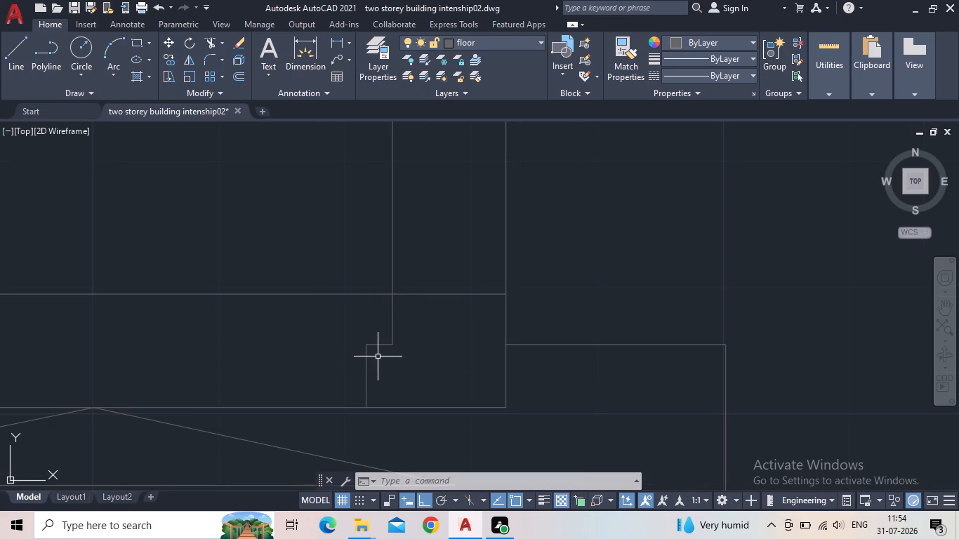
pyautogui.click(366, 362)
pyautogui.press('Escape')
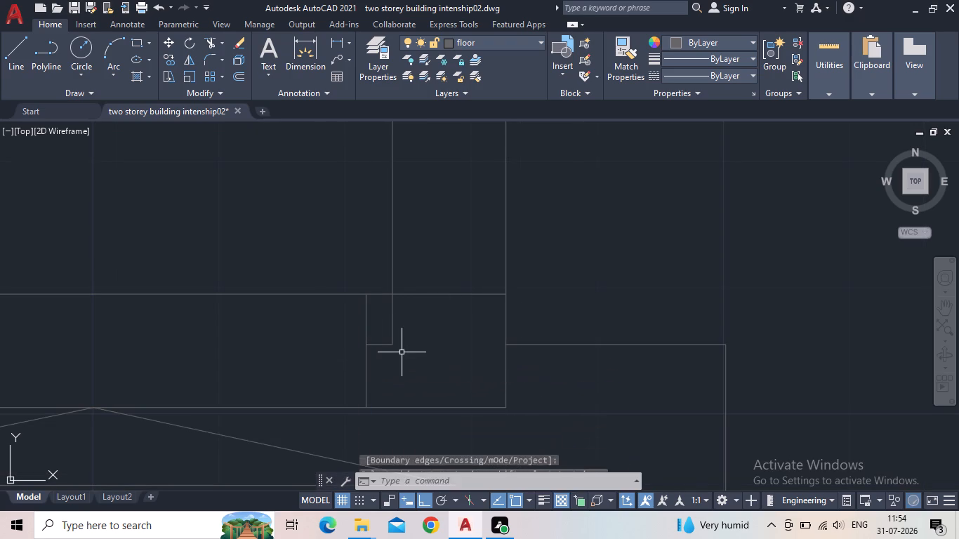
# Trim the short horizontal stub, the hall's inner wall line below the new top line, and the top line crossing the hall wall.
pyautogui.press('t')
pyautogui.press('r')
pyautogui.press('space')
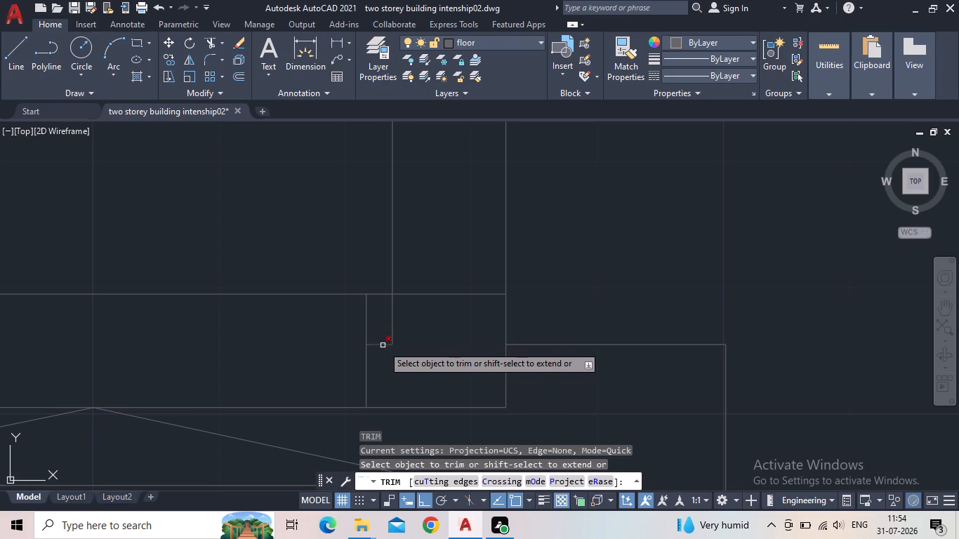
pyautogui.click(383, 345)
pyautogui.click(393, 331)
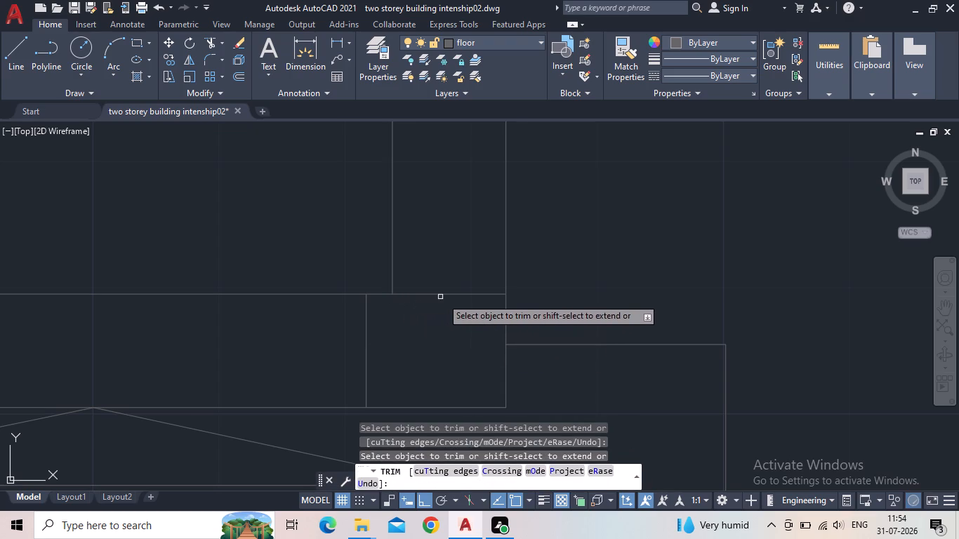
pyautogui.click(444, 299)
pyautogui.click(442, 289)
pyautogui.scroll(-2, 418, 314)
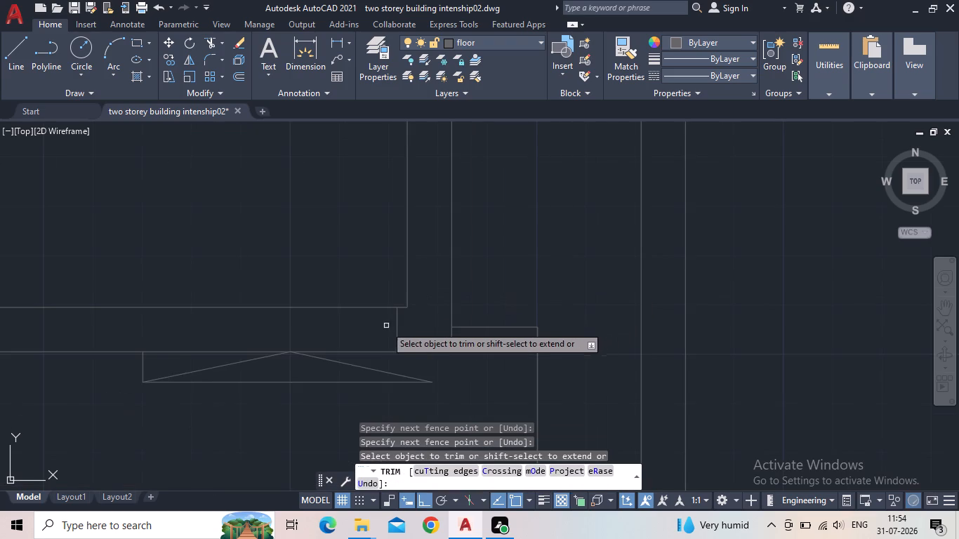
pyautogui.click(347, 325)
pyautogui.scroll(-2, 337, 314)
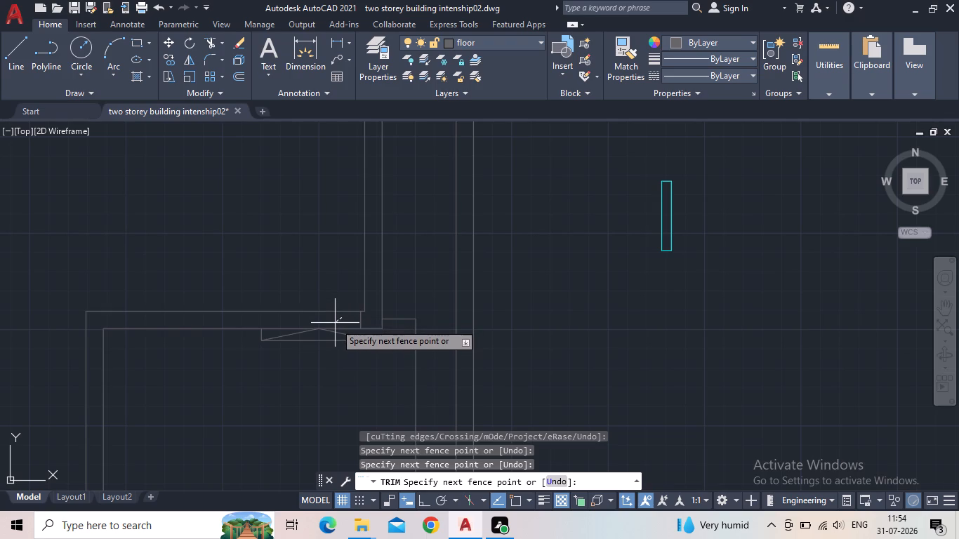
pyautogui.press('Escape')
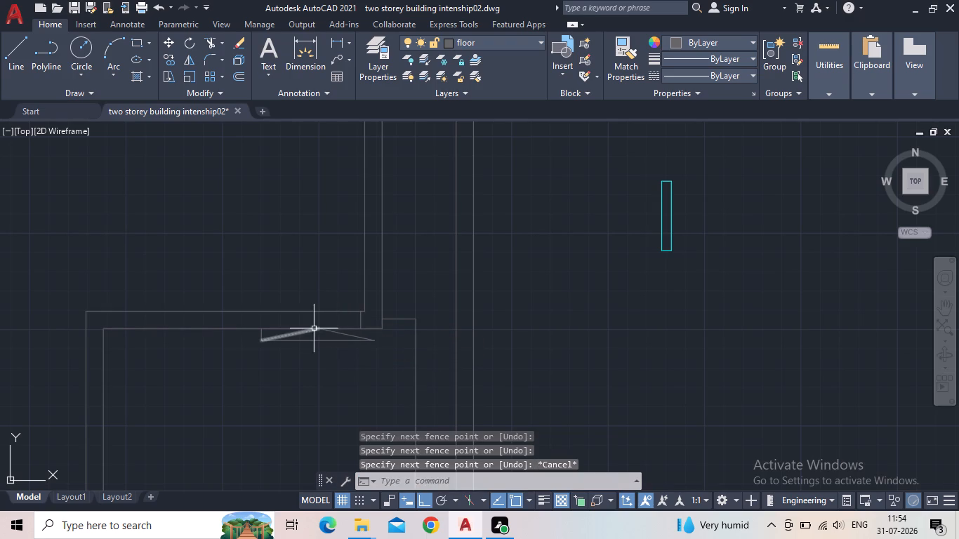
# Extend the short vertical line at the left end of the top wall opening up to the outer top wall line.
pyautogui.write('ex')
pyautogui.press('space')
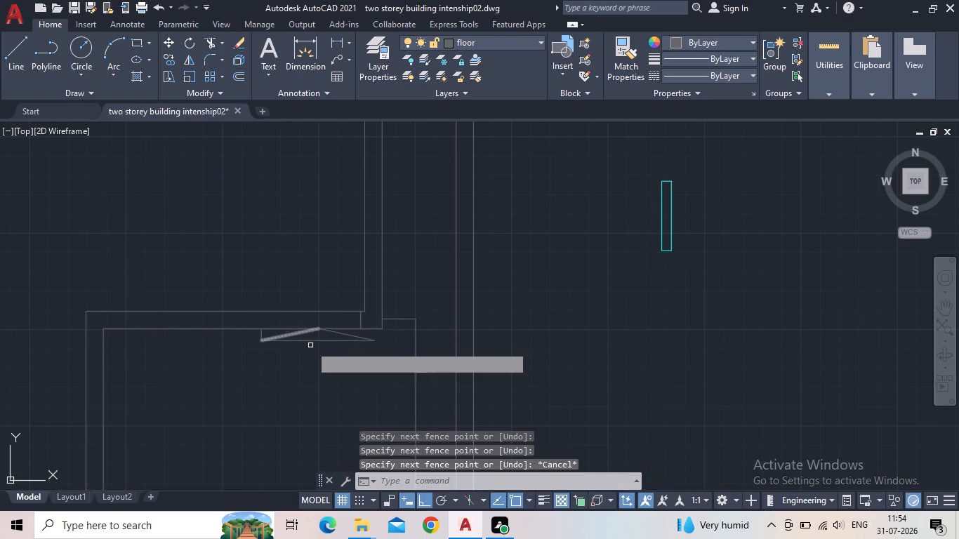
pyautogui.scroll(3, 270, 335)
pyautogui.click(236, 328)
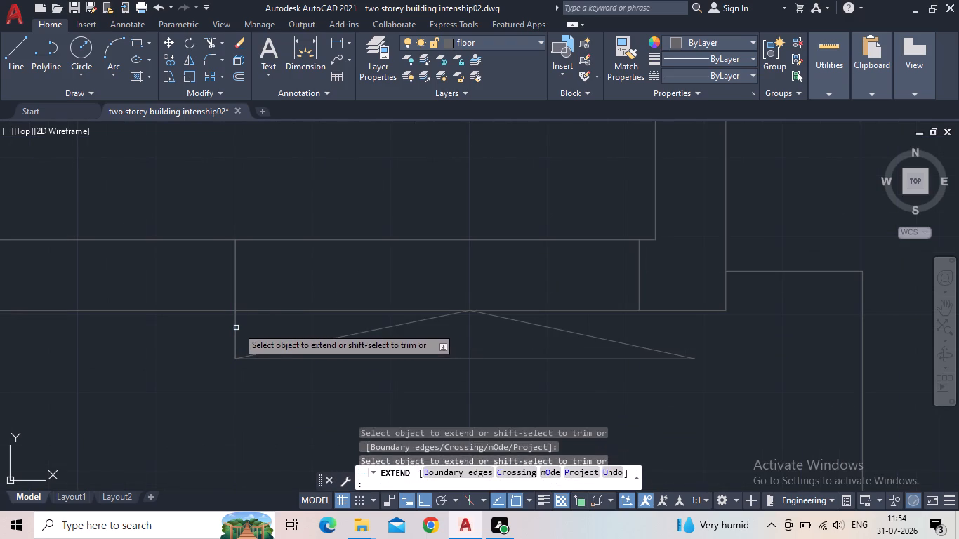
pyautogui.press('Escape')
pyautogui.scroll(-2, 269, 317)
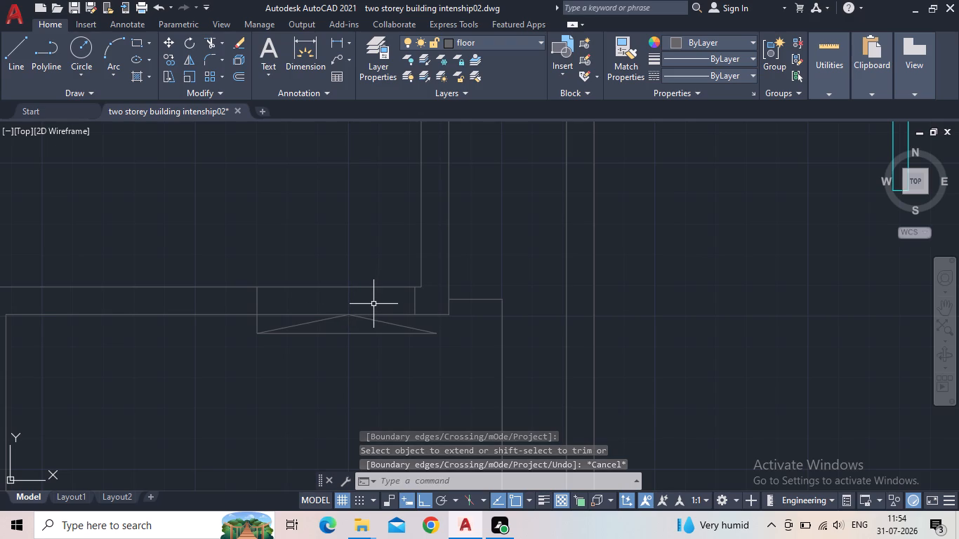
# Trim the outer top wall line between the two vertical jamb lines of the opening.
pyautogui.write('tr')
pyautogui.press('space')
pyautogui.moveTo(373, 306); pyautogui.dragTo(361, 305)
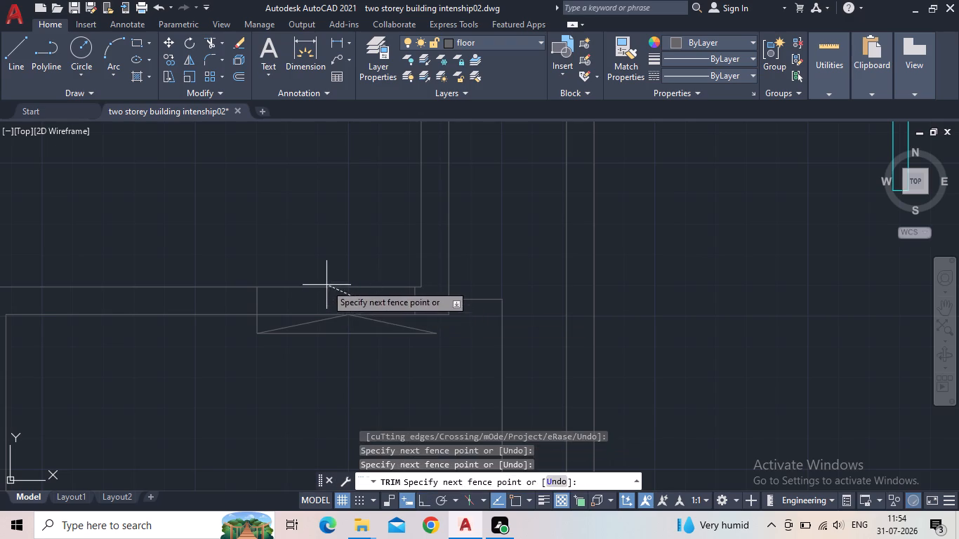
pyautogui.click(326, 284)
pyautogui.scroll(-1, 331, 321)
pyautogui.scroll(2, 322, 342)
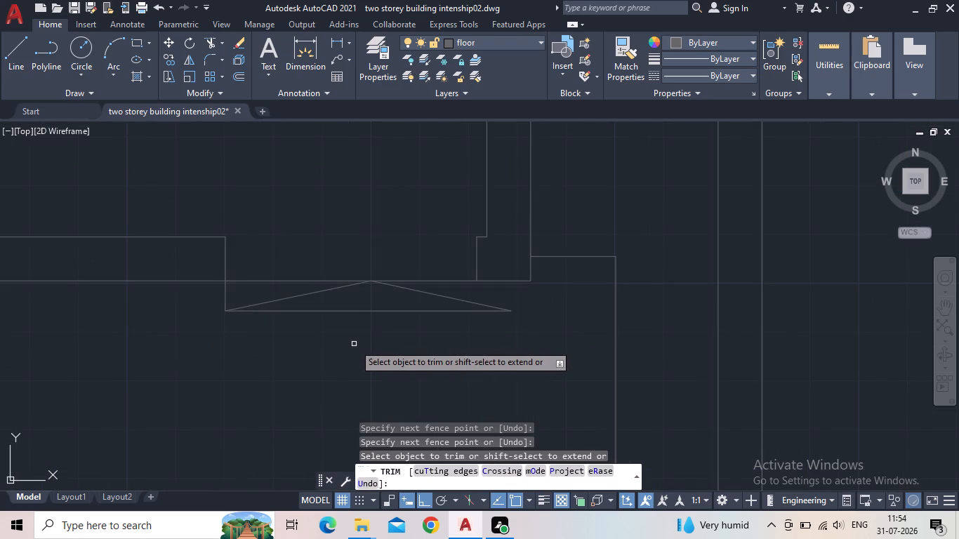
pyautogui.press('Escape')
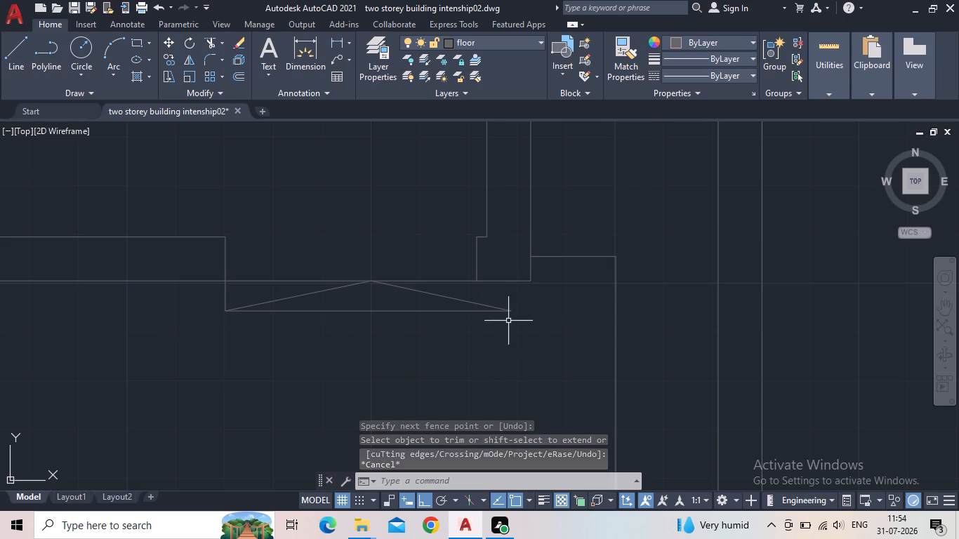
# Erase the two diagonal lines inside the opening below the inner top wall line.
pyautogui.click(454, 299)
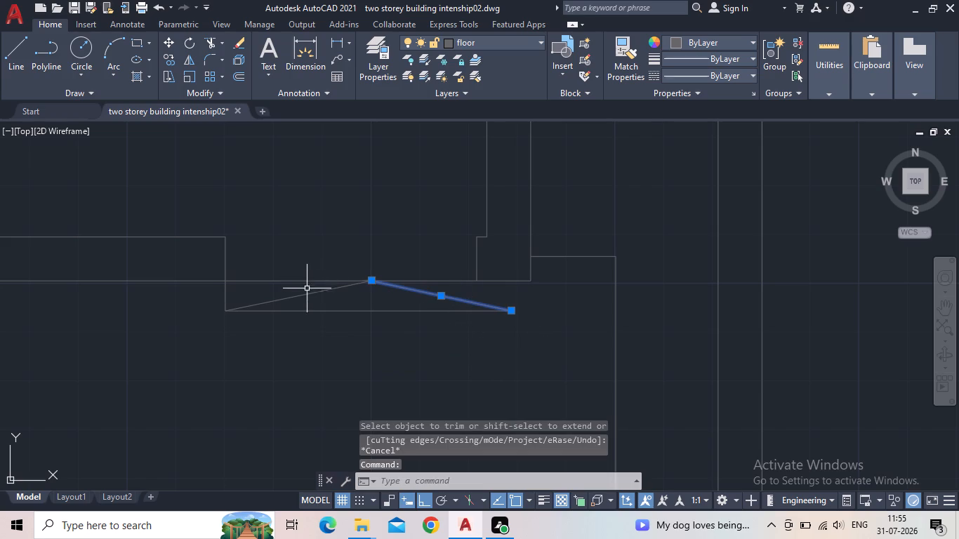
pyautogui.click(309, 292)
pyautogui.press('Delete')
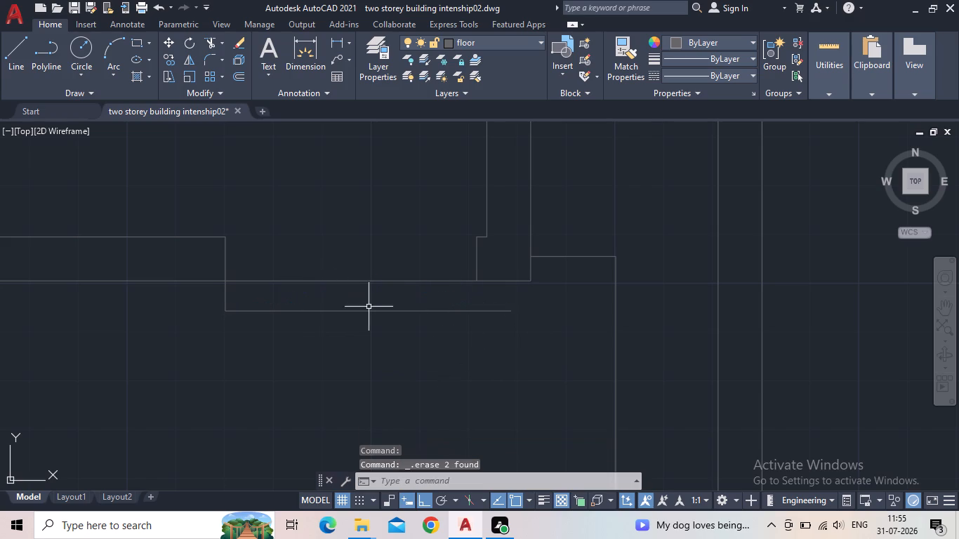
# Extend the opening's bottom line to the room's right wall and the hall wall line down to that bottom line.
pyautogui.press('e')
pyautogui.press('x')
pyautogui.press('space')
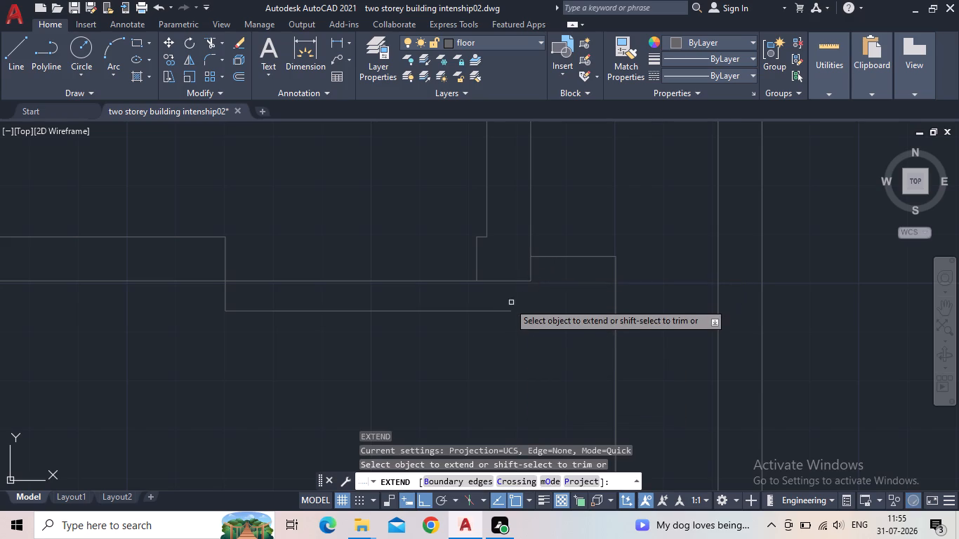
pyautogui.click(502, 312)
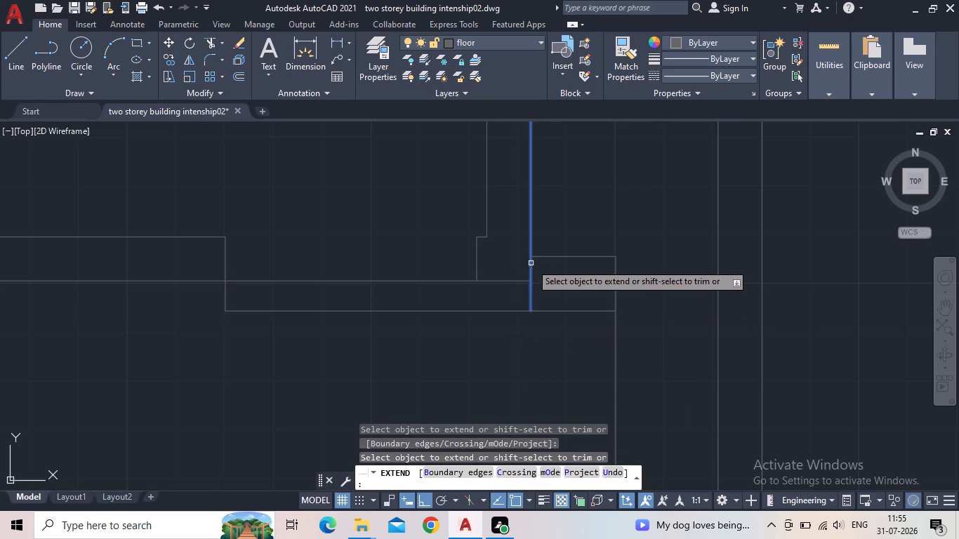
pyautogui.click(529, 264)
pyautogui.press('Escape')
# Trim the part of the opening's bottom line that runs past the hall wall line.
pyautogui.write('tr')
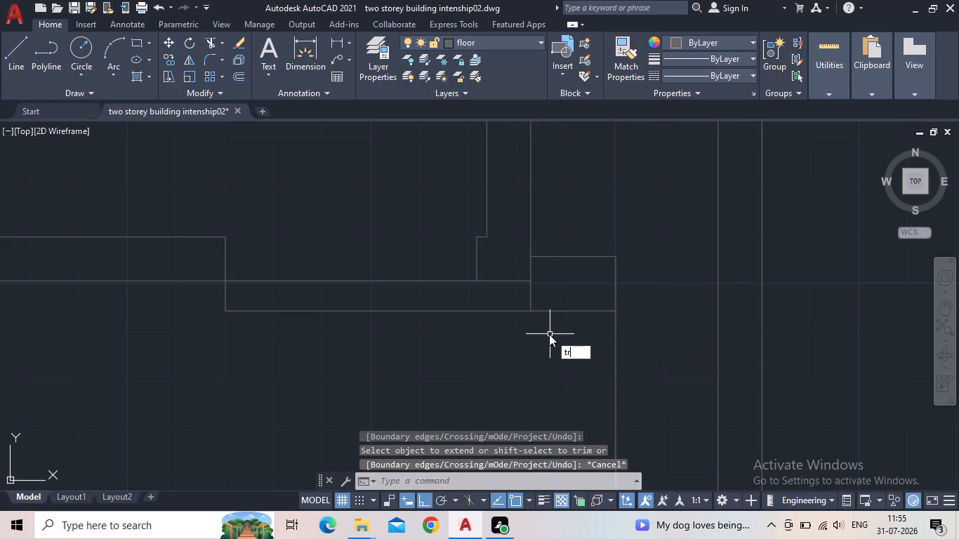
pyautogui.press('space')
pyautogui.moveTo(578, 322); pyautogui.dragTo(572, 308)
pyautogui.click(559, 290)
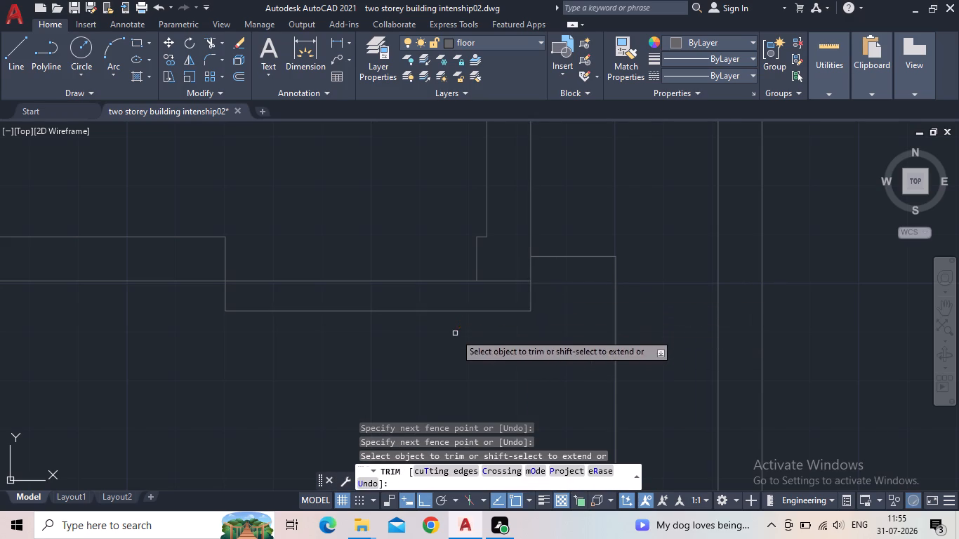
pyautogui.press('Escape')
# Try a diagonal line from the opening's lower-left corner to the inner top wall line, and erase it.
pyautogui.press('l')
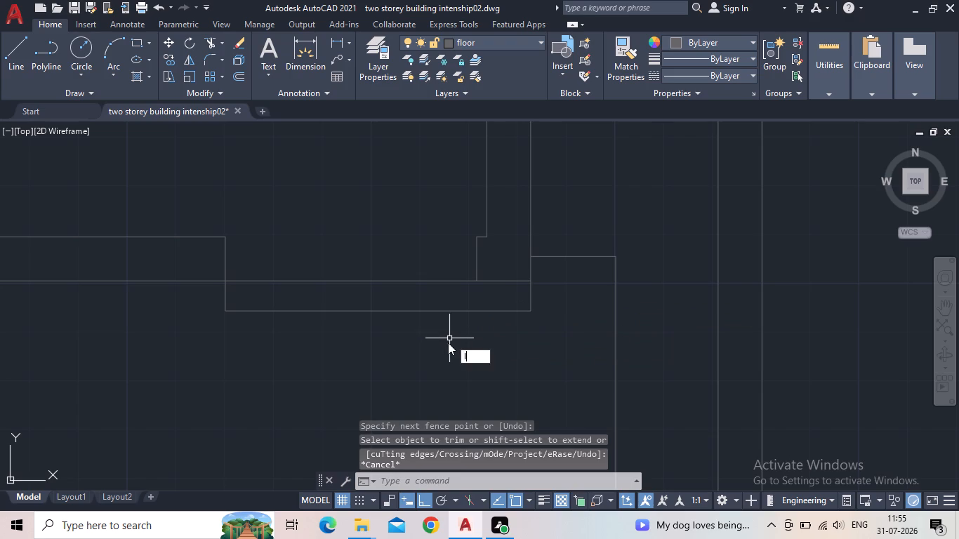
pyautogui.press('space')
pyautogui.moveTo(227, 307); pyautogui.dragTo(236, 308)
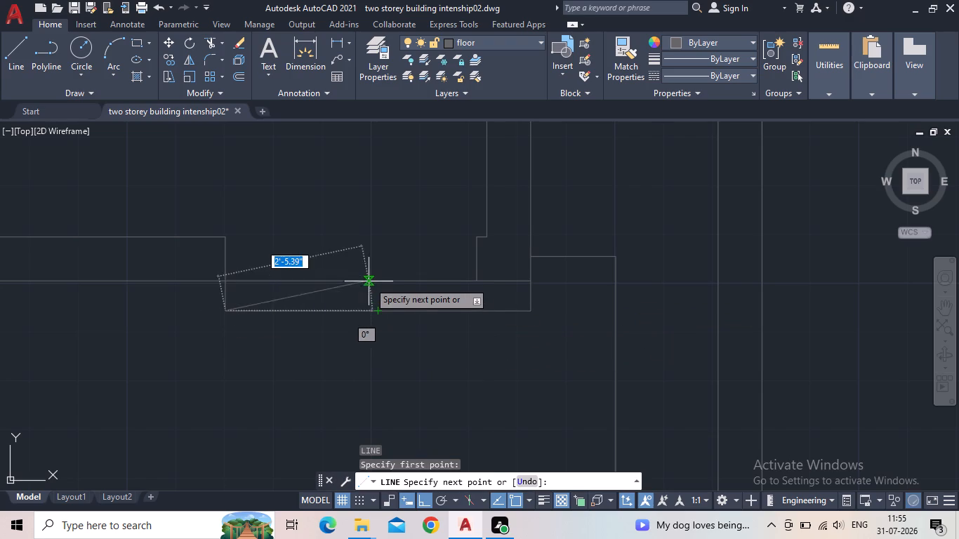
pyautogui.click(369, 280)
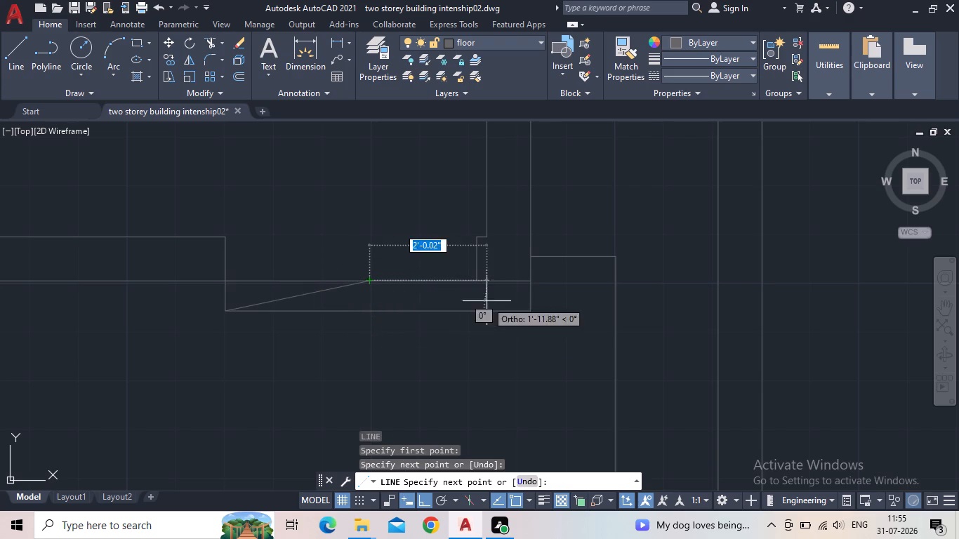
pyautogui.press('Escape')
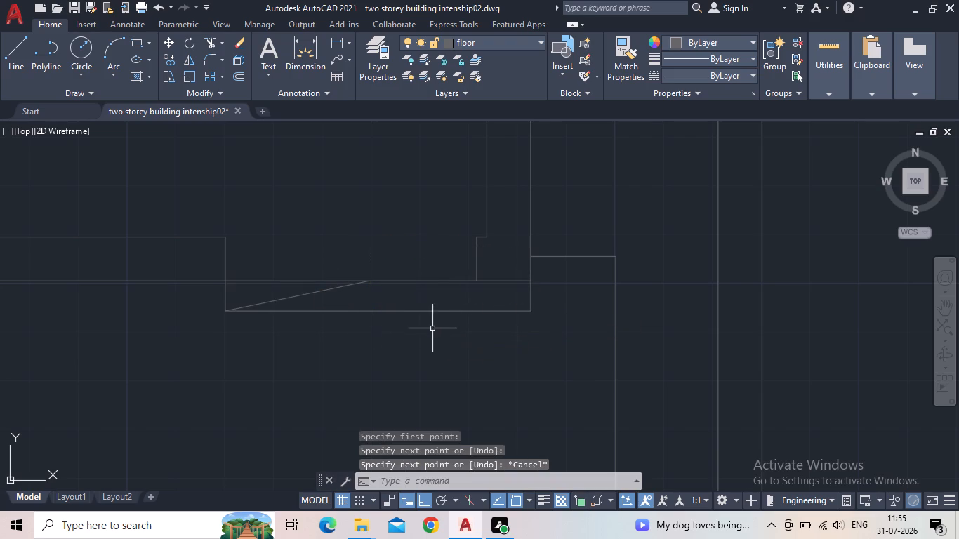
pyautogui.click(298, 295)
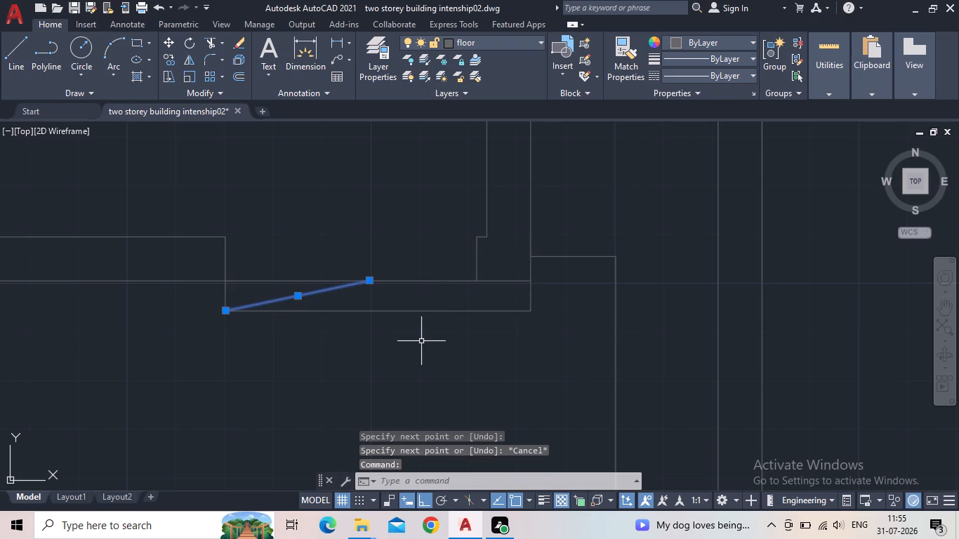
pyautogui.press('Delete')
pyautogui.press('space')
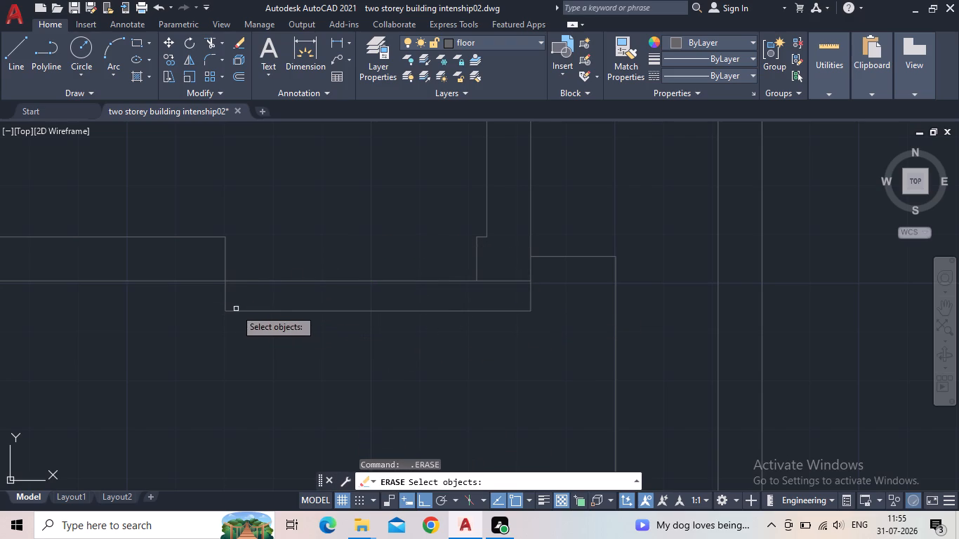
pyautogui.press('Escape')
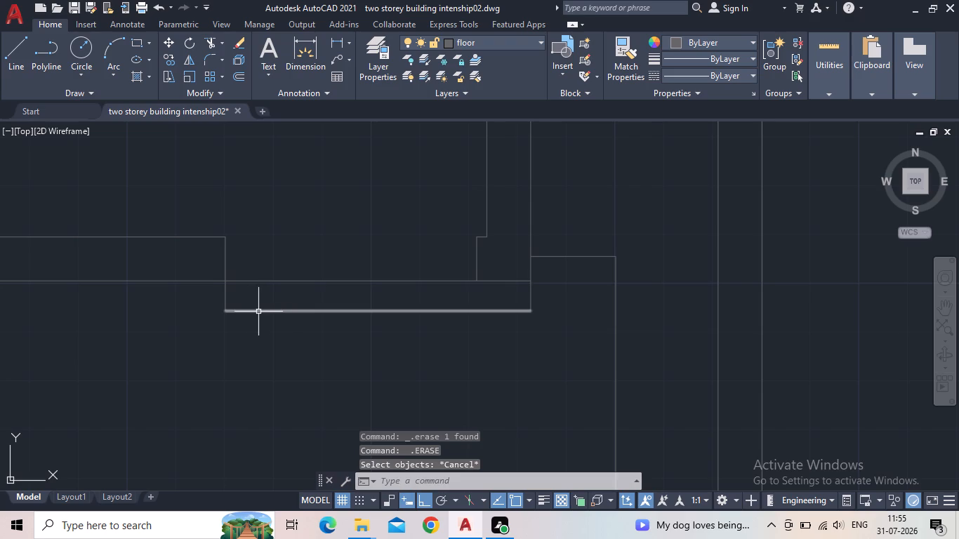
# Draw two diagonals from the opening's lower corners meeting on the inner top wall line above the bottom line's midpoint.
pyautogui.press('l')
pyautogui.press('space')
pyautogui.click(225, 310)
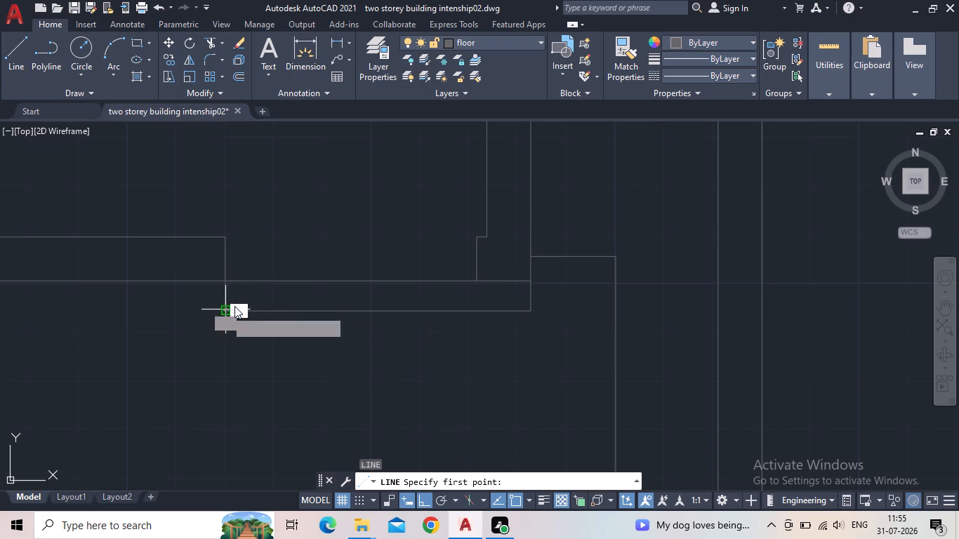
pyautogui.click(378, 281)
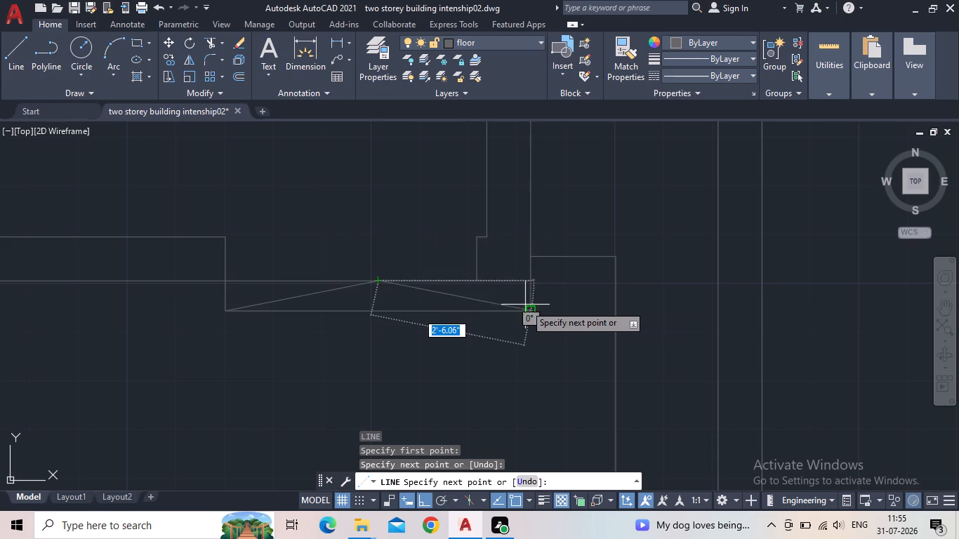
pyautogui.click(527, 310)
pyautogui.press('Escape')
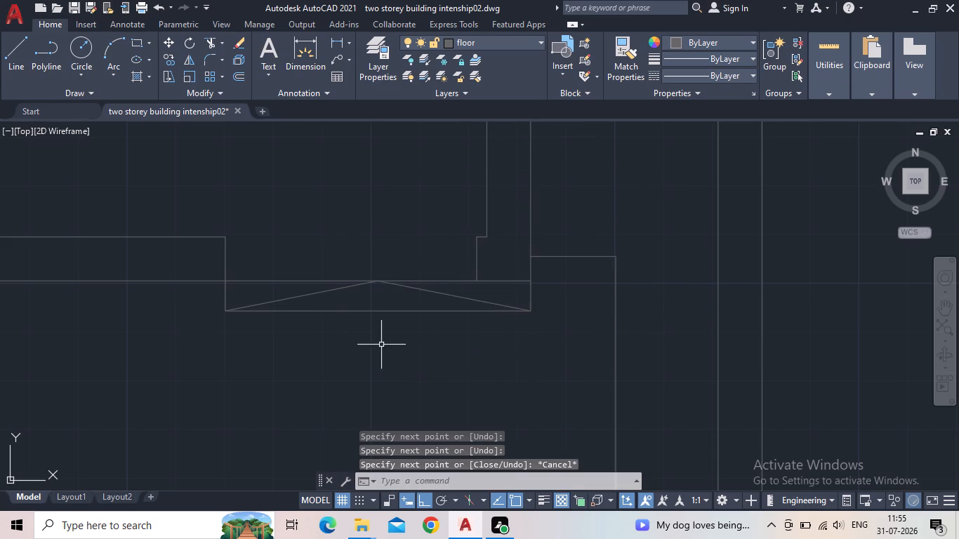
# Offset the room's outer left wall line 4'3" outward, toward the staircase side.
pyautogui.scroll(-2, 346, 345)
pyautogui.moveTo(298, 350); pyautogui.dragTo(363, 258, button='middle')
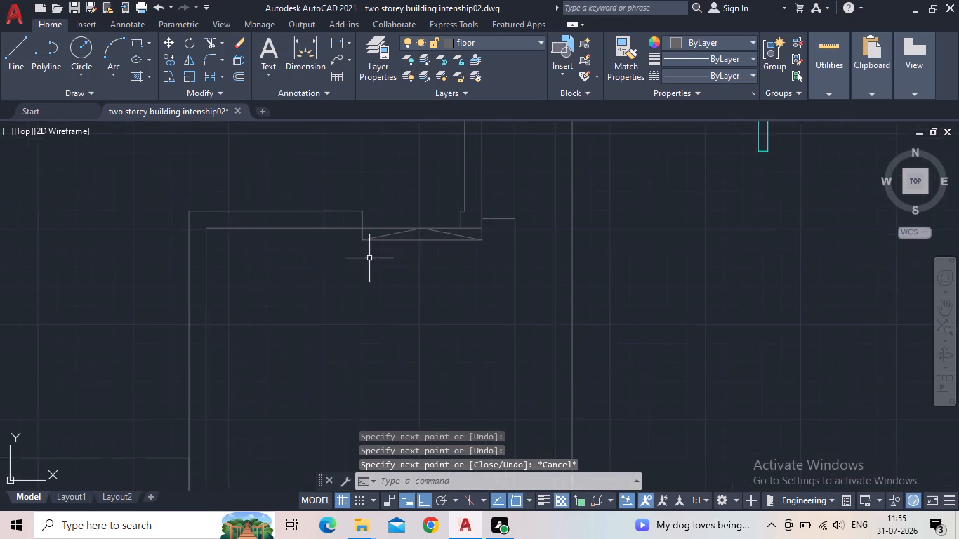
pyautogui.scroll(-1, 360, 277)
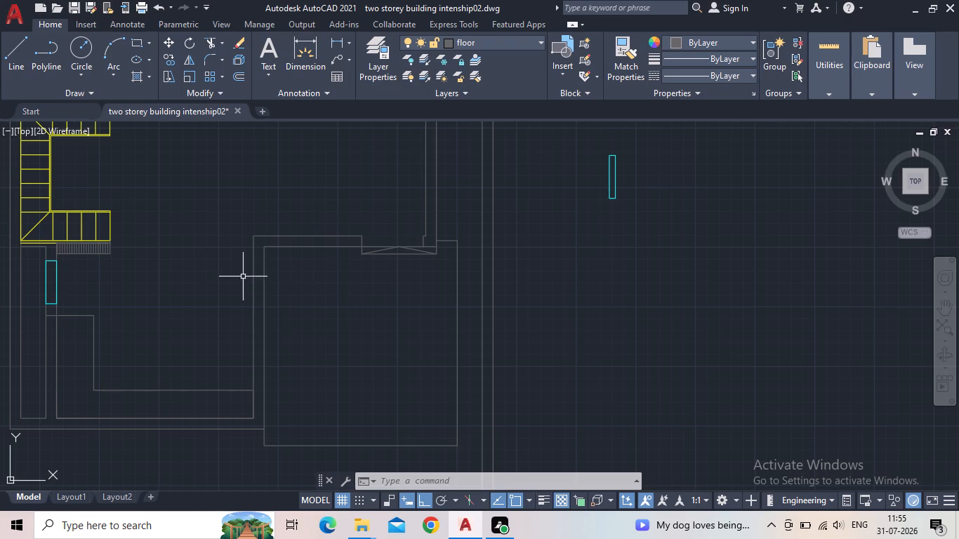
pyautogui.scroll(1, 225, 272)
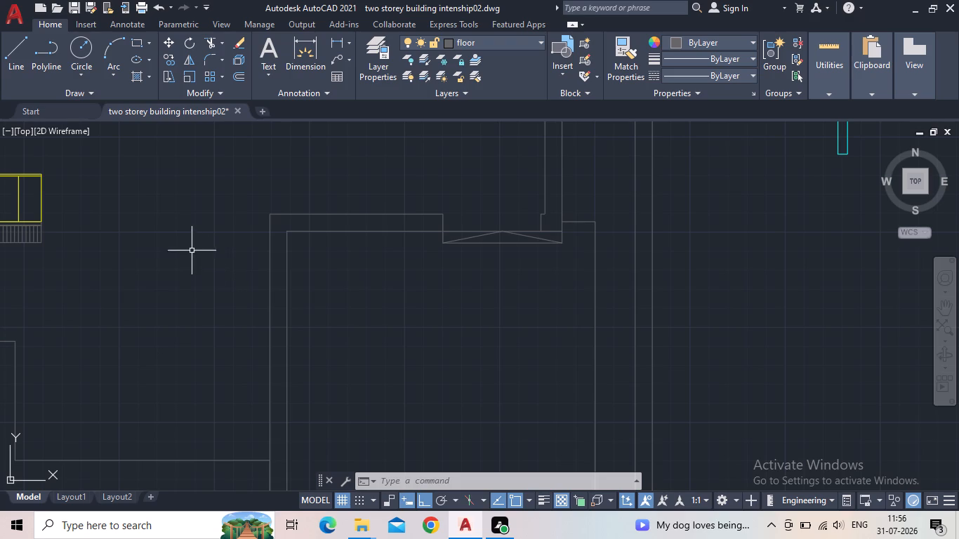
pyautogui.press('o')
pyautogui.press('Return')
pyautogui.write("4'")
pyautogui.write('3"')
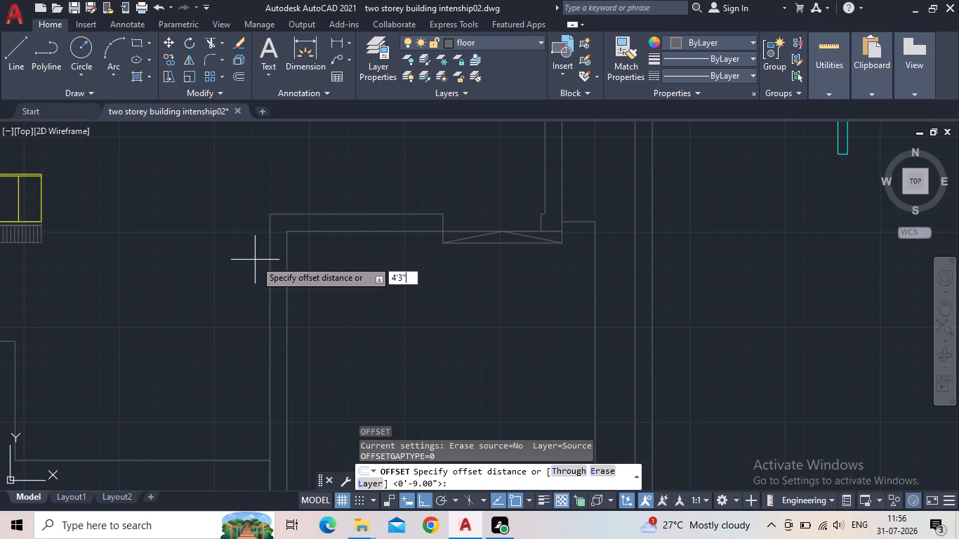
pyautogui.press('Return')
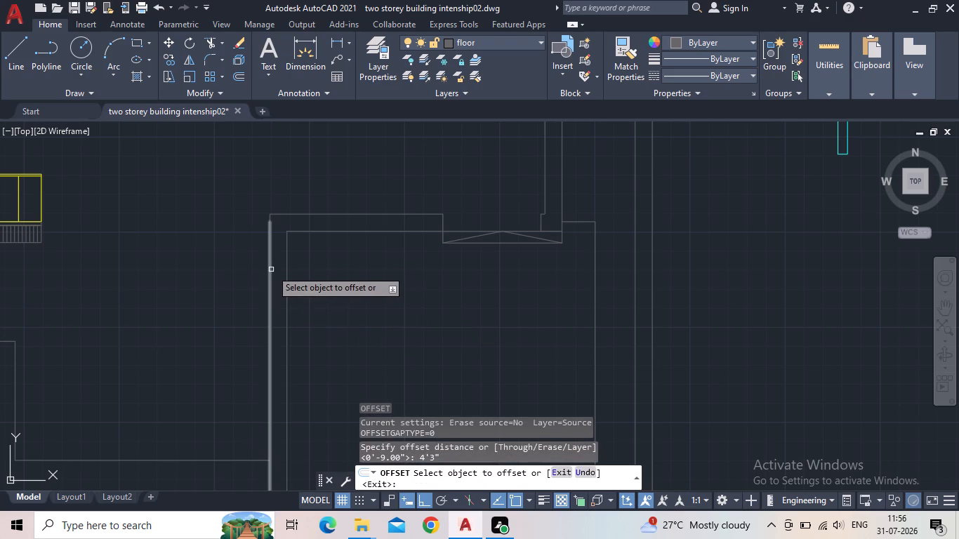
pyautogui.click(271, 269)
pyautogui.click(168, 273)
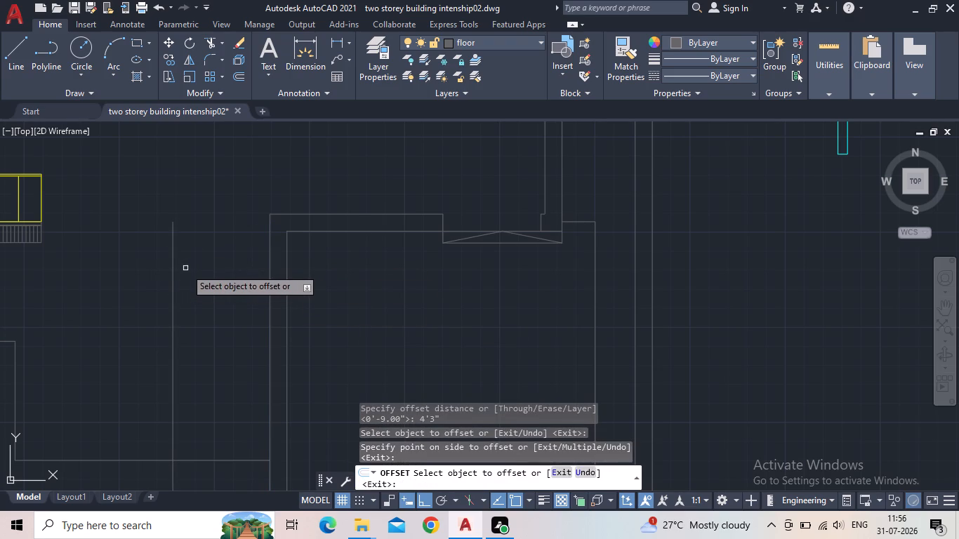
pyautogui.press('Escape')
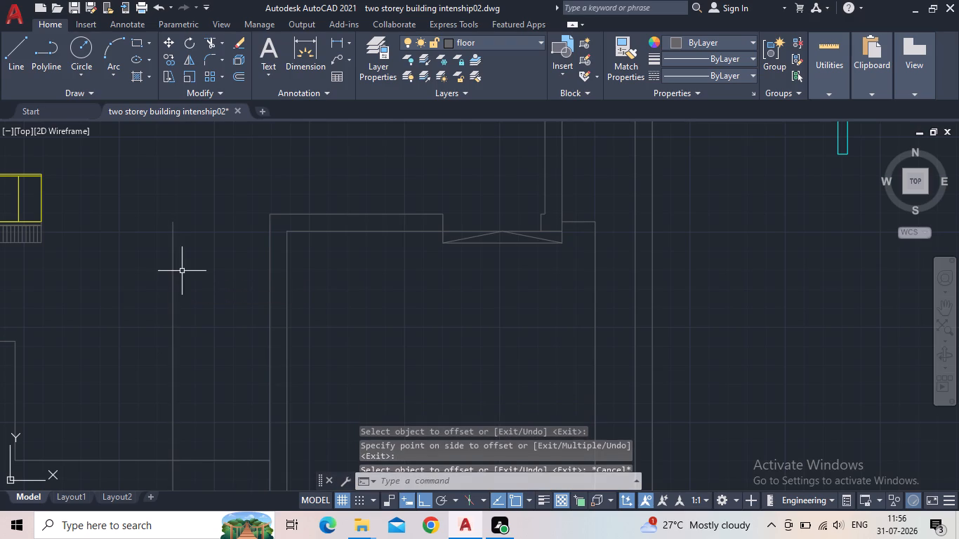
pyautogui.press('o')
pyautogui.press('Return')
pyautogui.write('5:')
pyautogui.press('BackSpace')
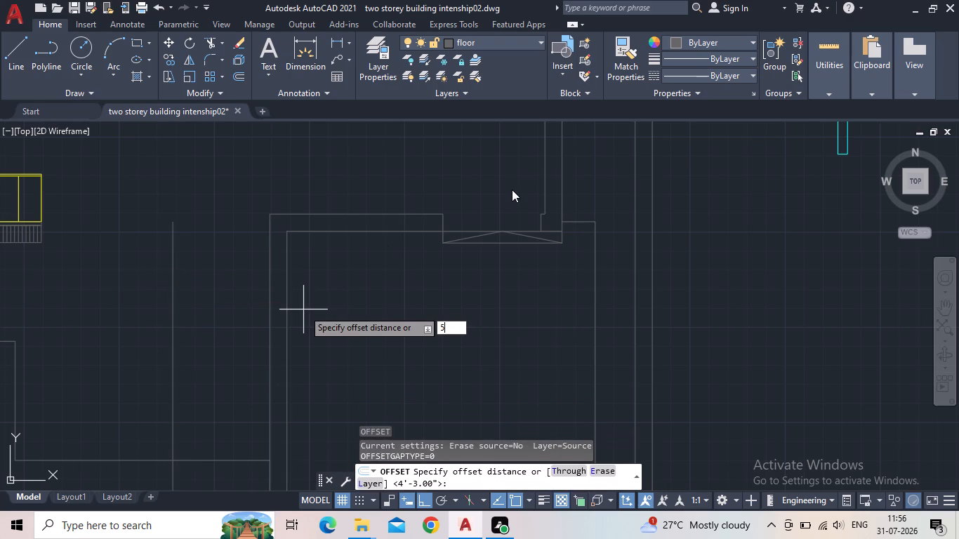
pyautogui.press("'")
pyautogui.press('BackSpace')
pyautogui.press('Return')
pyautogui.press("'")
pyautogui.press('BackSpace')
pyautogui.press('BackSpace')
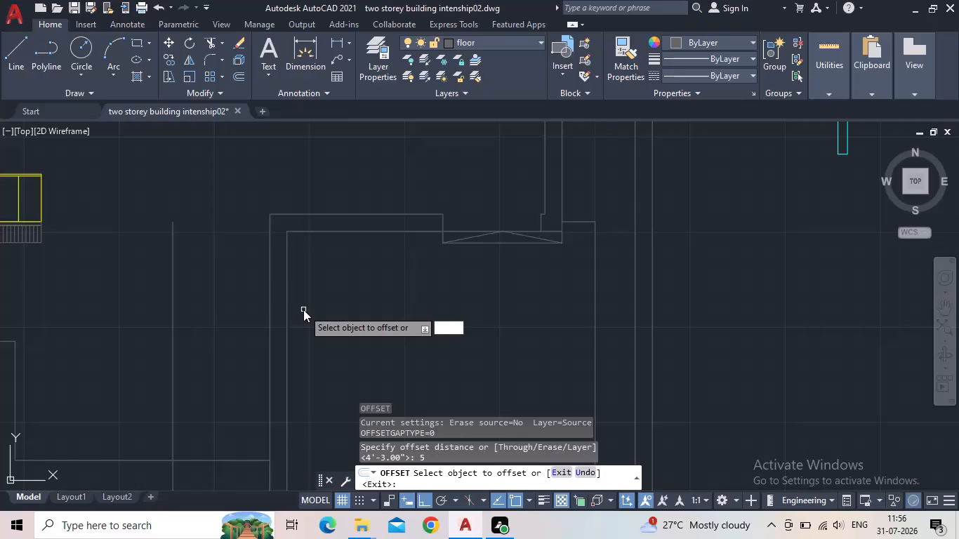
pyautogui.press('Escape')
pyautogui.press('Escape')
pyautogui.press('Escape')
# Offset the new vertical line beside the room 5" toward the staircase side to form a double wall line.
pyautogui.press('o')
pyautogui.press('Return')
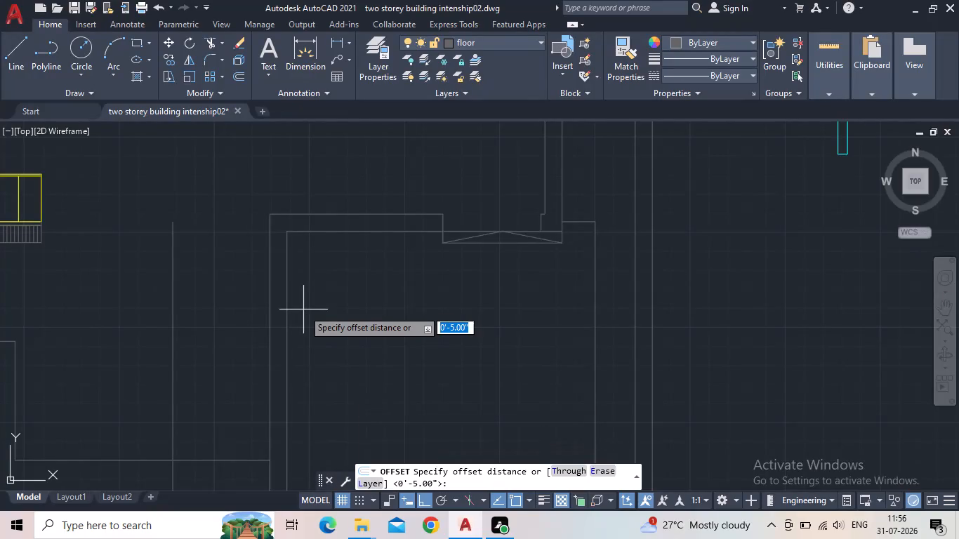
pyautogui.write('5"')
pyautogui.press('Return')
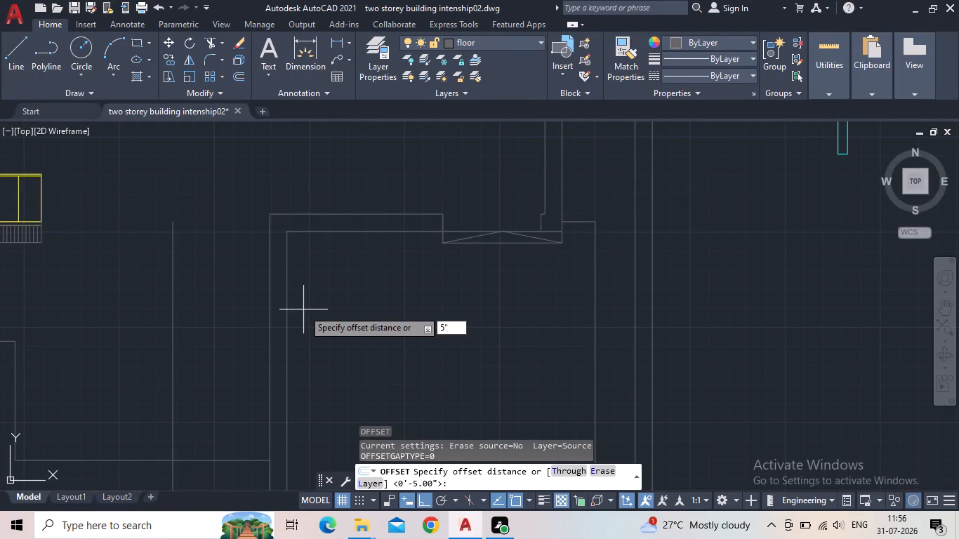
pyautogui.moveTo(173, 291); pyautogui.dragTo(148, 298)
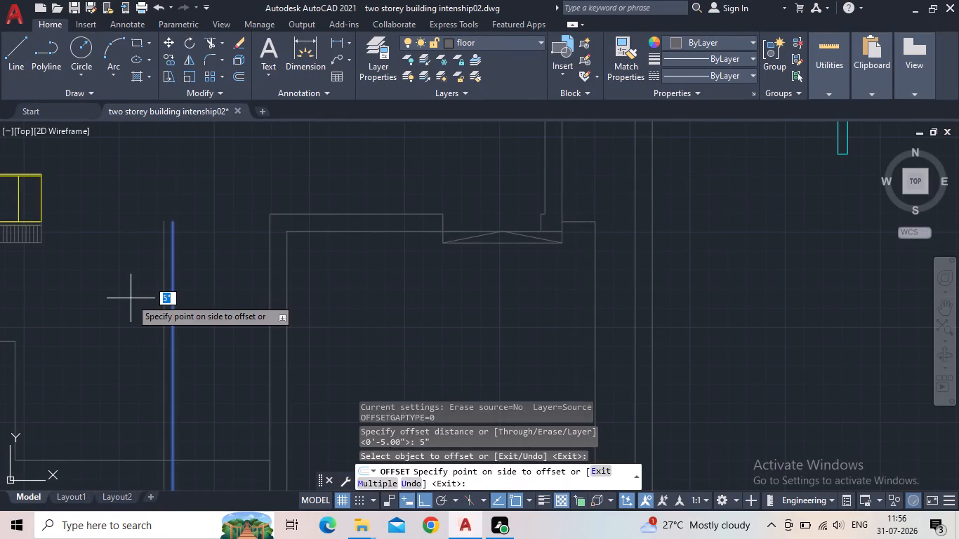
pyautogui.click(128, 298)
pyautogui.press('Escape')
# Draw vertical lines upward from the top ends of both new wall lines, reaching past the room's outer top wall line.
pyautogui.scroll(2, 159, 233)
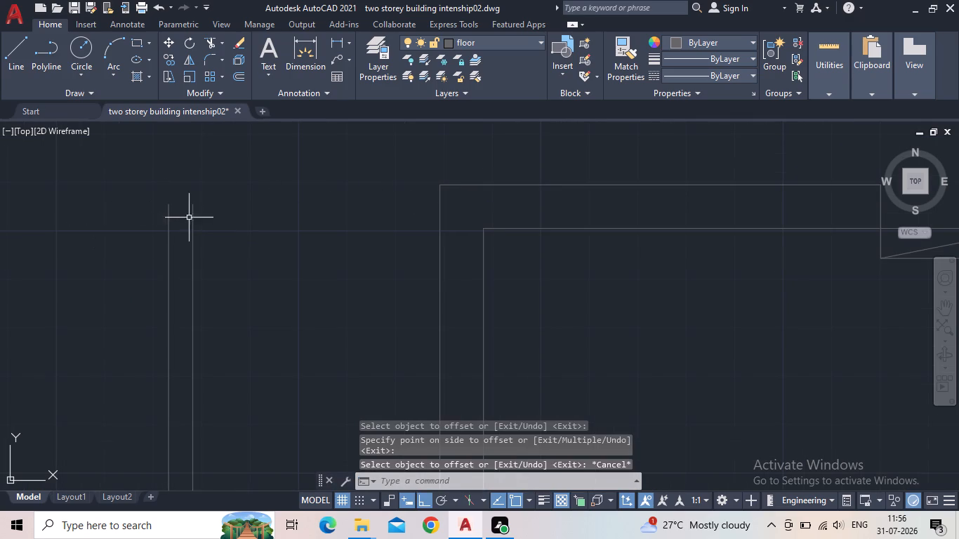
pyautogui.scroll(-1, 183, 266)
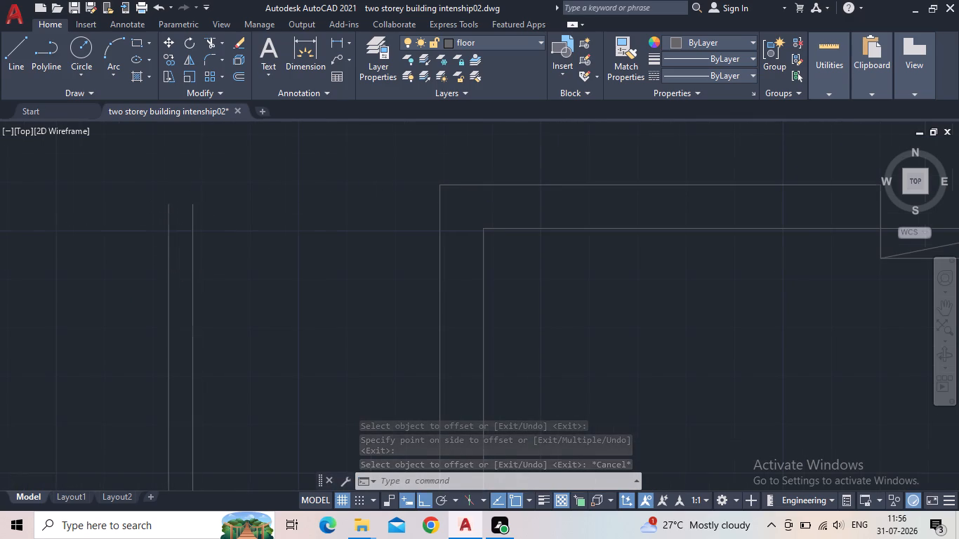
pyautogui.scroll(-2, 211, 299)
pyautogui.scroll(3, 187, 265)
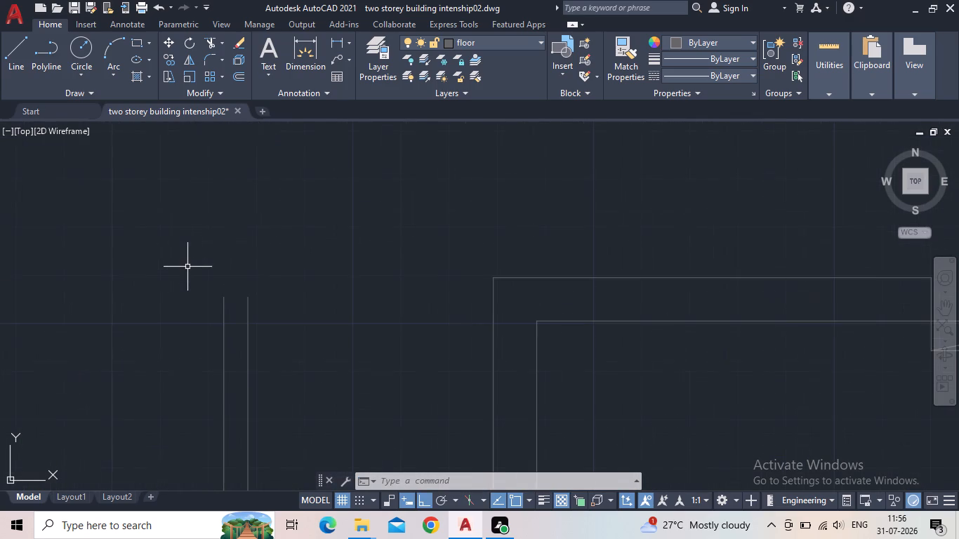
pyautogui.click(17, 53)
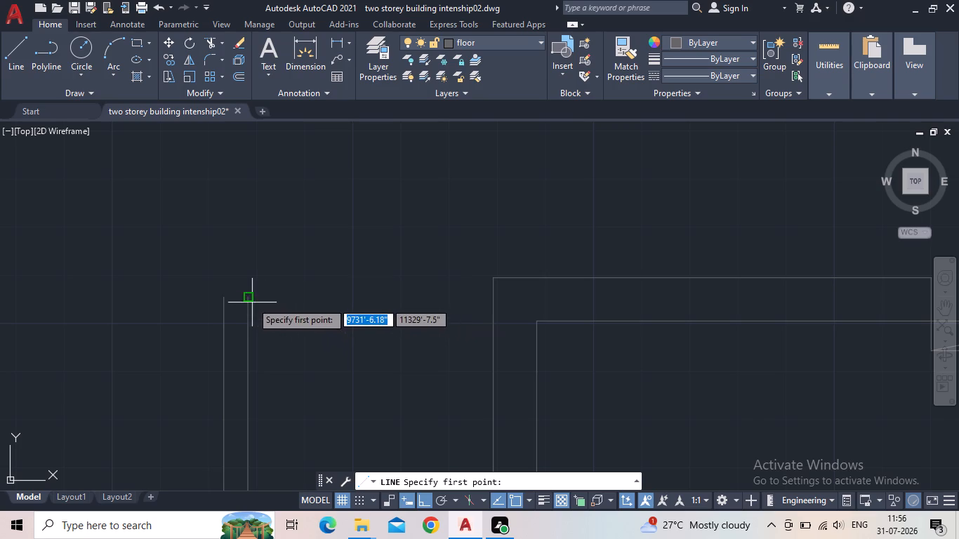
pyautogui.moveTo(250, 300); pyautogui.dragTo(252, 293)
pyautogui.click(242, 184)
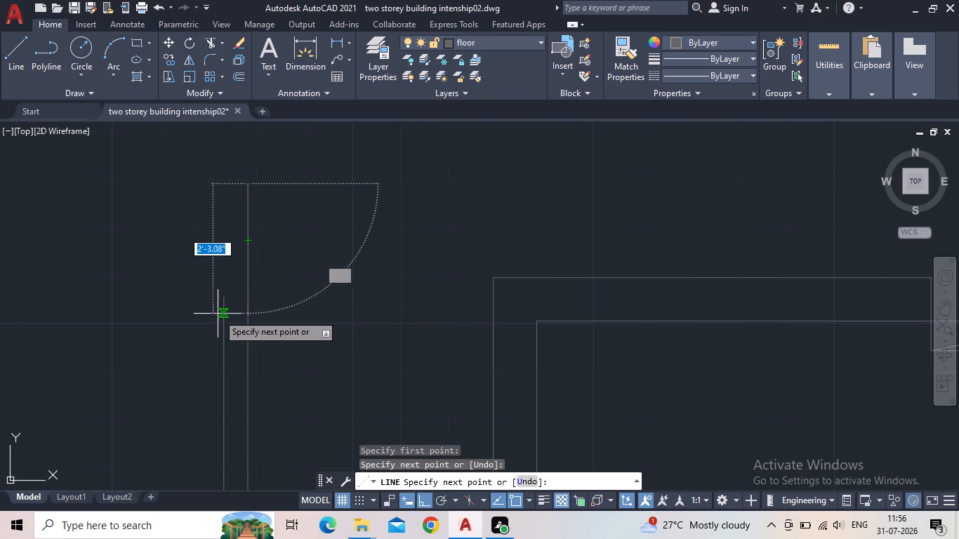
pyautogui.press('space')
pyautogui.press('space')
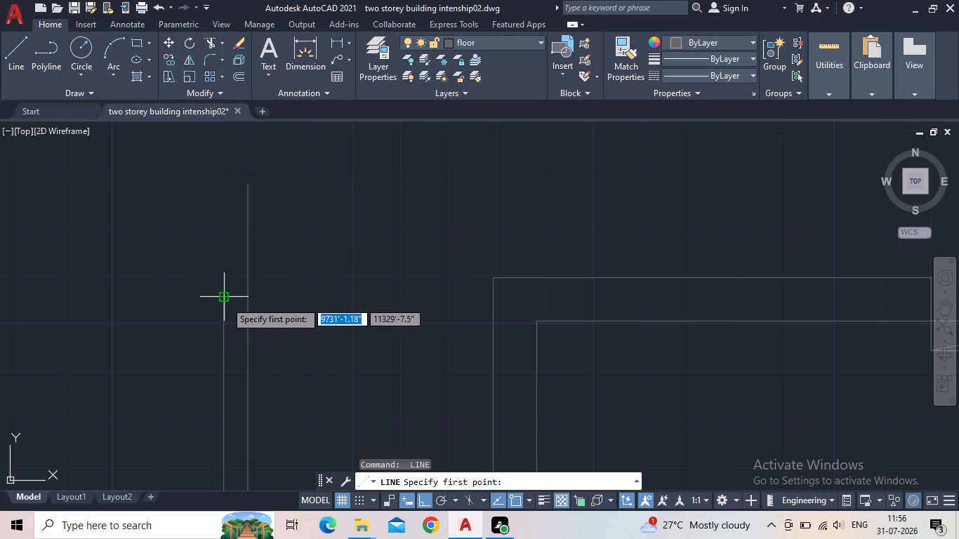
pyautogui.click(225, 301)
pyautogui.click(209, 152)
pyautogui.press('space')
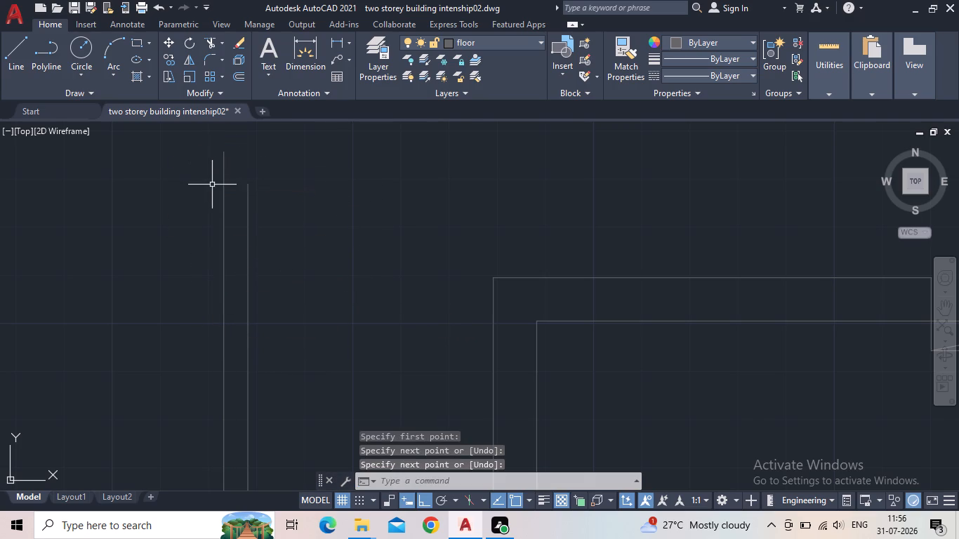
# Extend the room's outer and inner top wall lines across to the farther new vertical wall line on the staircase side.
pyautogui.press('e')
pyautogui.press('x')
pyautogui.press('space')
pyautogui.click(526, 277)
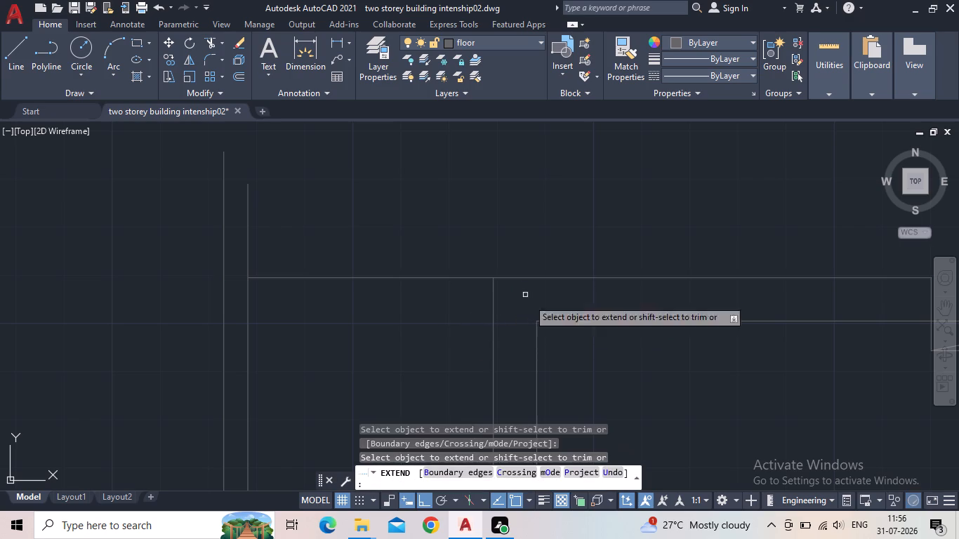
pyautogui.click(547, 322)
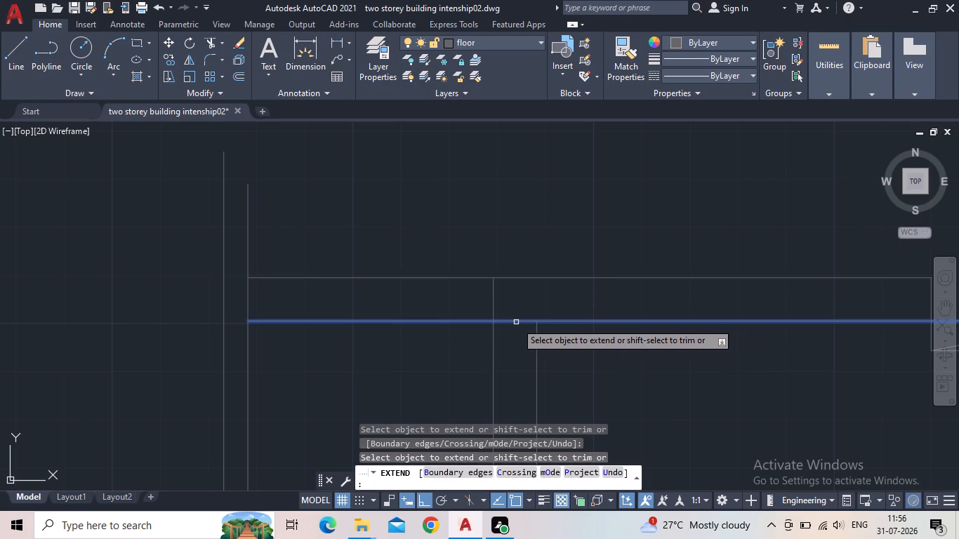
pyautogui.click(516, 322)
pyautogui.press('Escape')
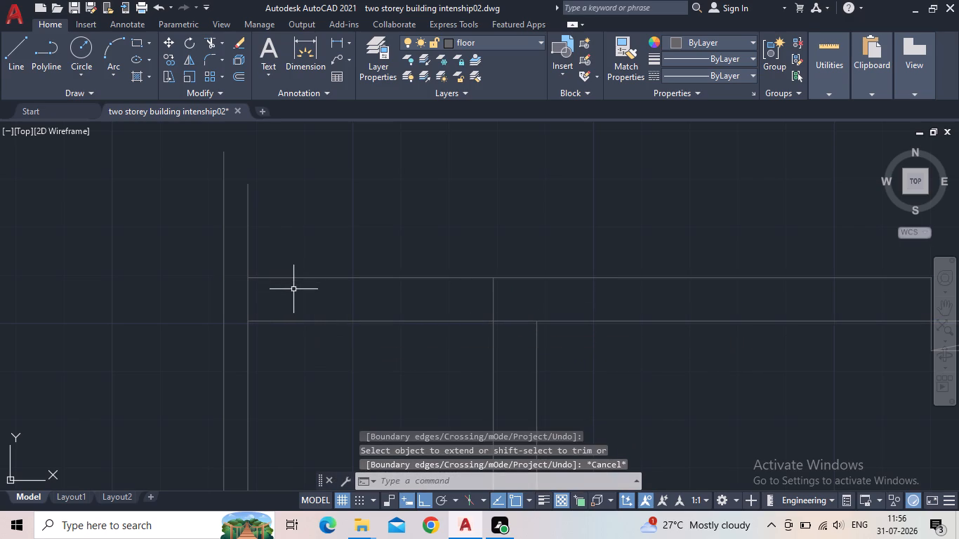
pyautogui.press('space')
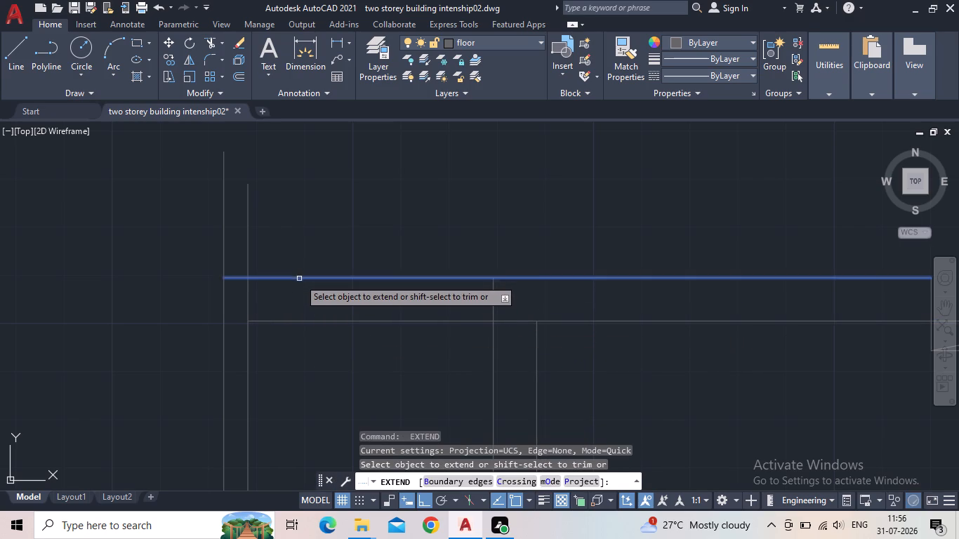
pyautogui.click(299, 279)
pyautogui.click(297, 321)
pyautogui.press('Escape')
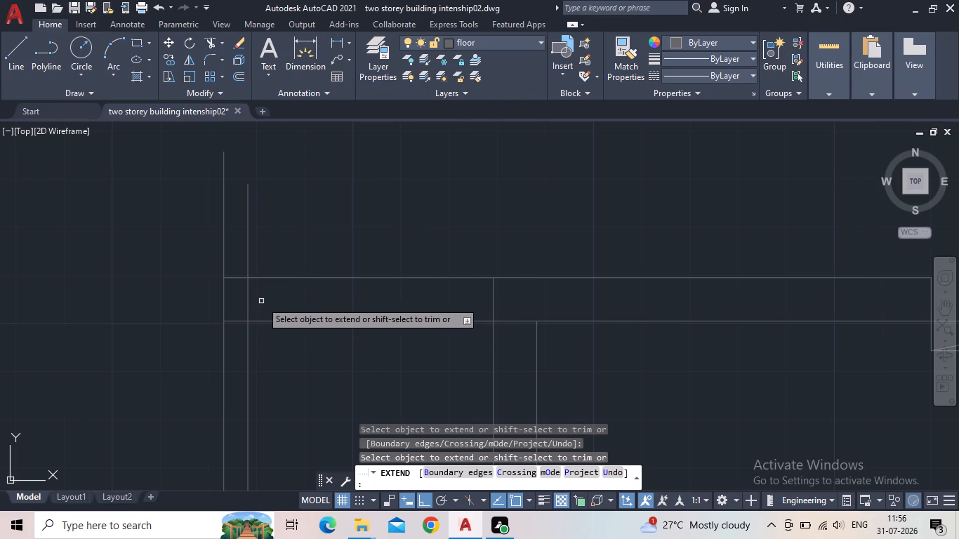
# Trim the parts of both new vertical wall lines that stick up above the room's outer top wall line.
pyautogui.write('tr')
pyautogui.press('space')
pyautogui.moveTo(291, 253); pyautogui.dragTo(213, 248)
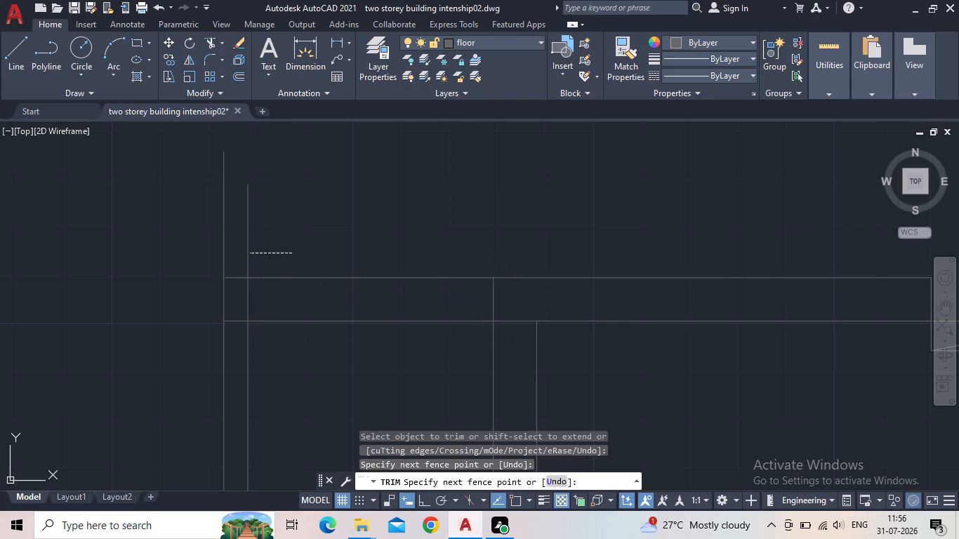
pyautogui.click(178, 240)
pyautogui.scroll(-1, 182, 251)
pyautogui.click(199, 226)
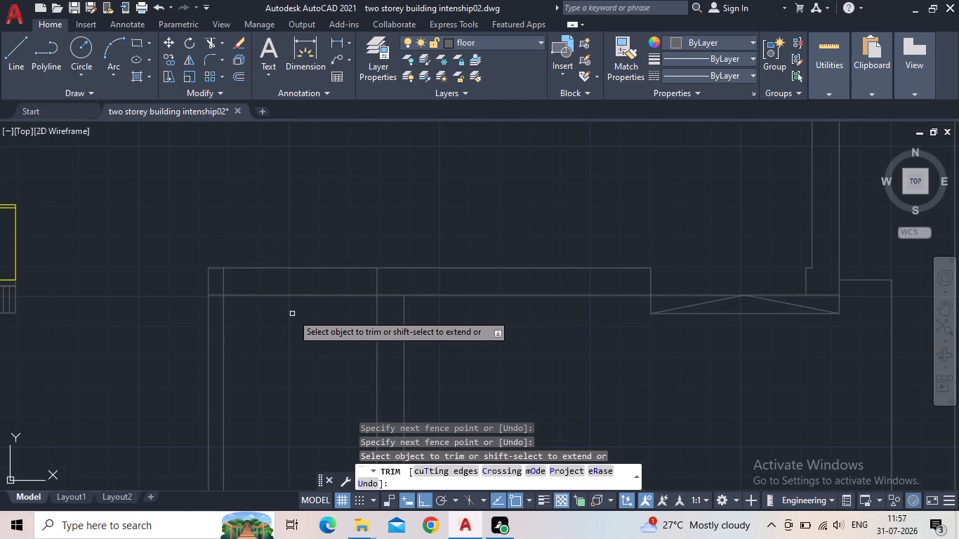
pyautogui.press('Escape')
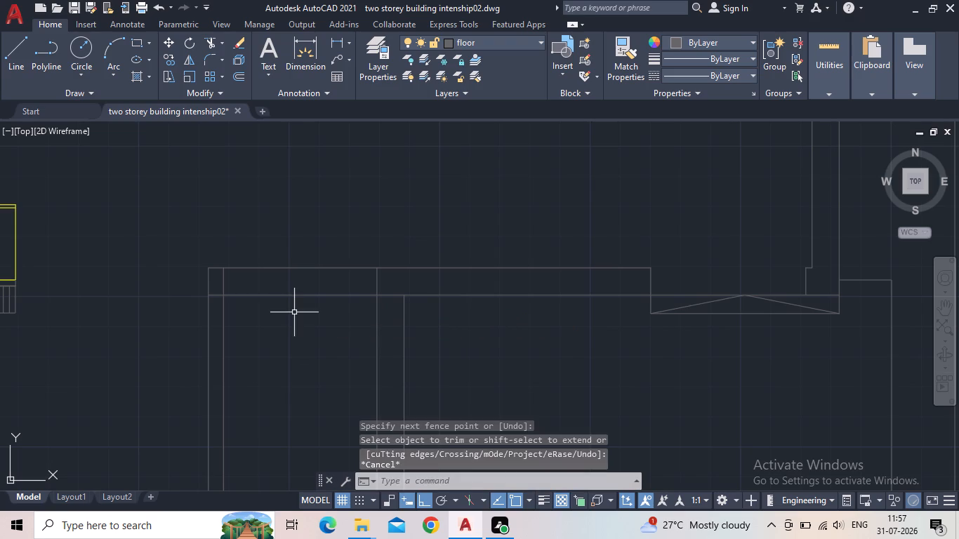
# Offset the extended outer top wall line 4'4.5" downward, into the room.
pyautogui.click(309, 296)
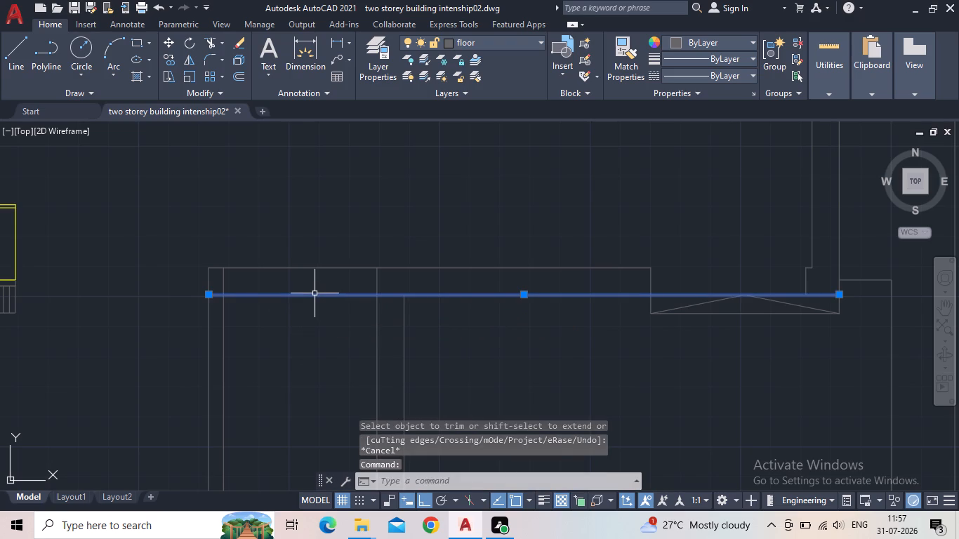
pyautogui.press('Escape')
pyautogui.press('o')
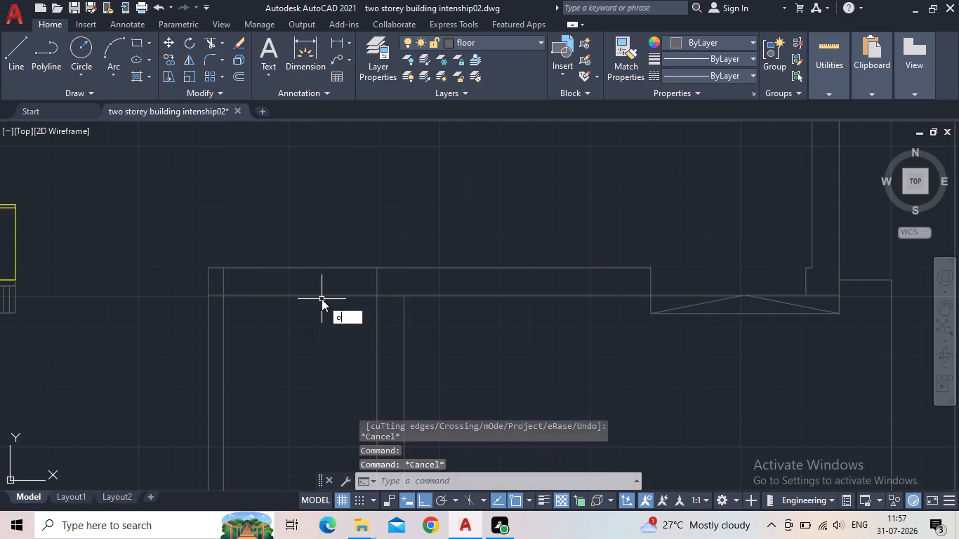
pyautogui.press('Return')
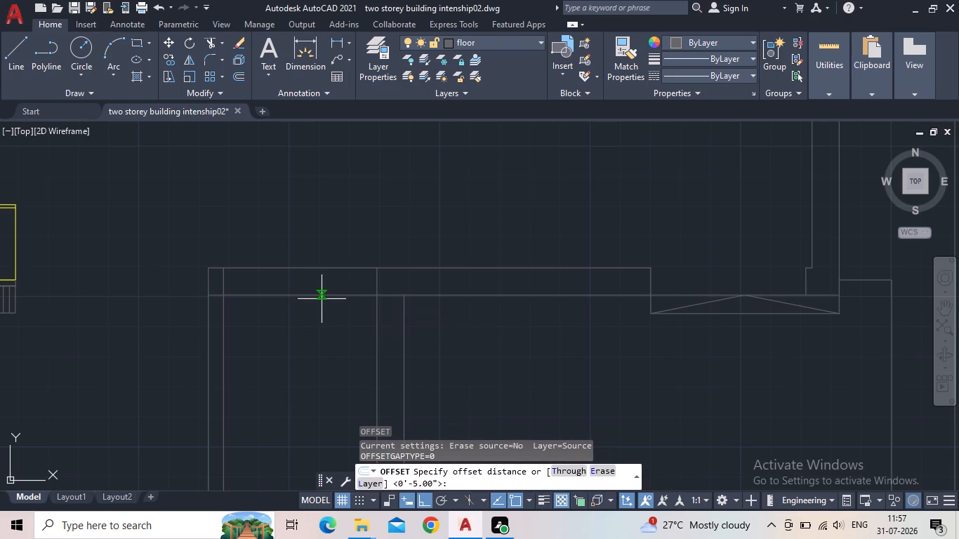
pyautogui.write("4'")
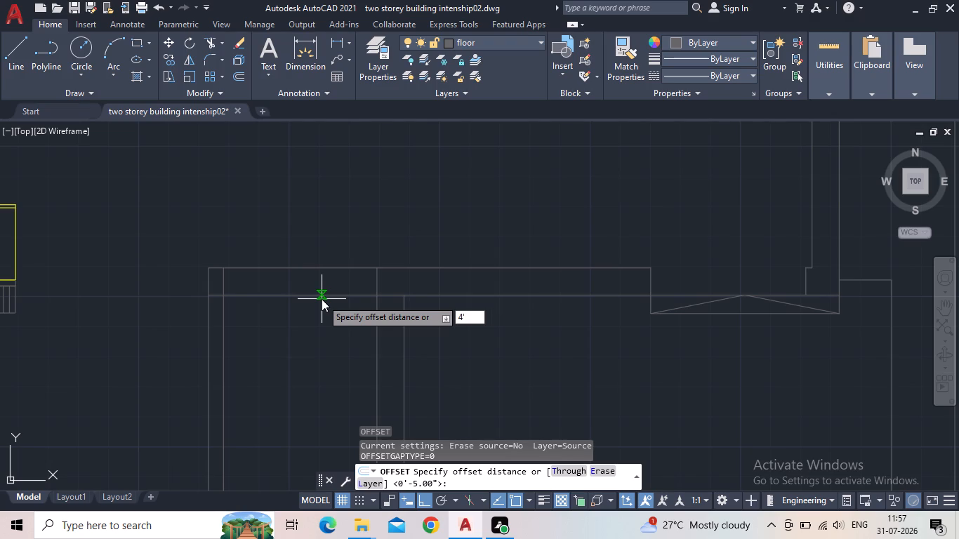
pyautogui.write('4.5"')
pyautogui.press('Return')
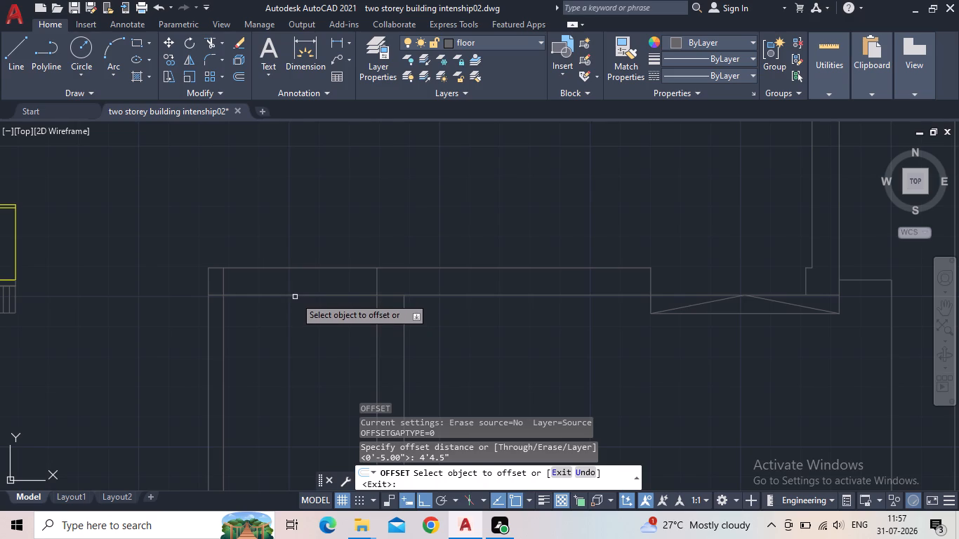
pyautogui.click(293, 269)
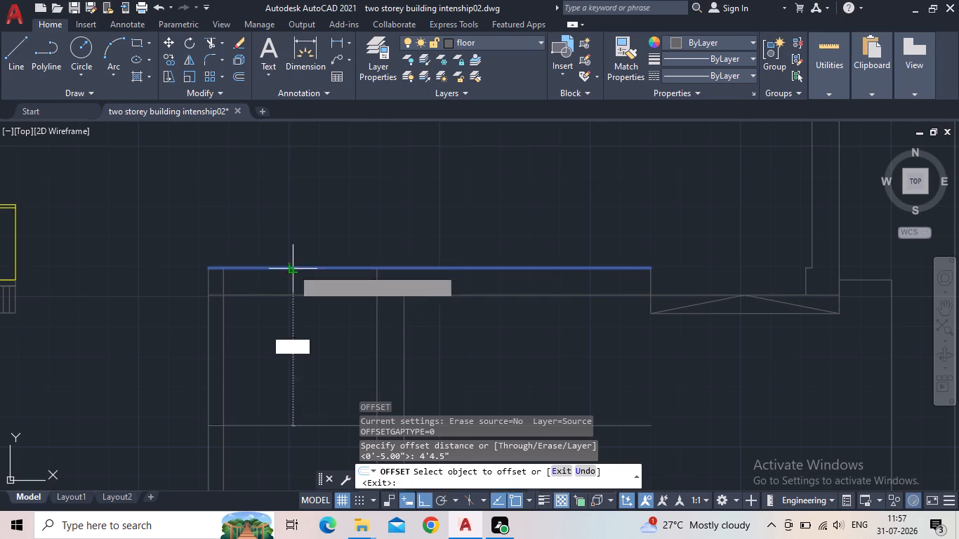
pyautogui.scroll(-2, 275, 426)
pyautogui.moveTo(279, 426); pyautogui.dragTo(334, 331, button='middle')
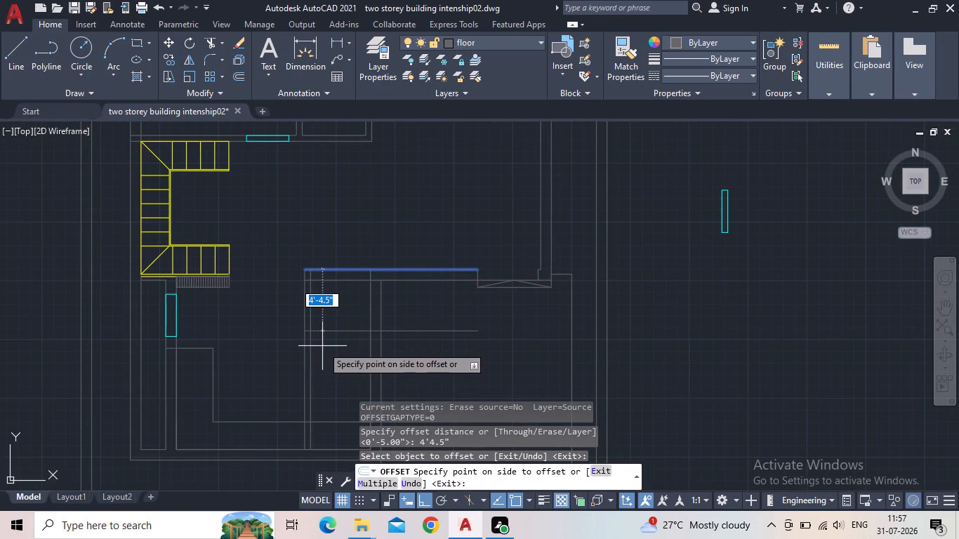
pyautogui.click(322, 346)
pyautogui.press('Escape')
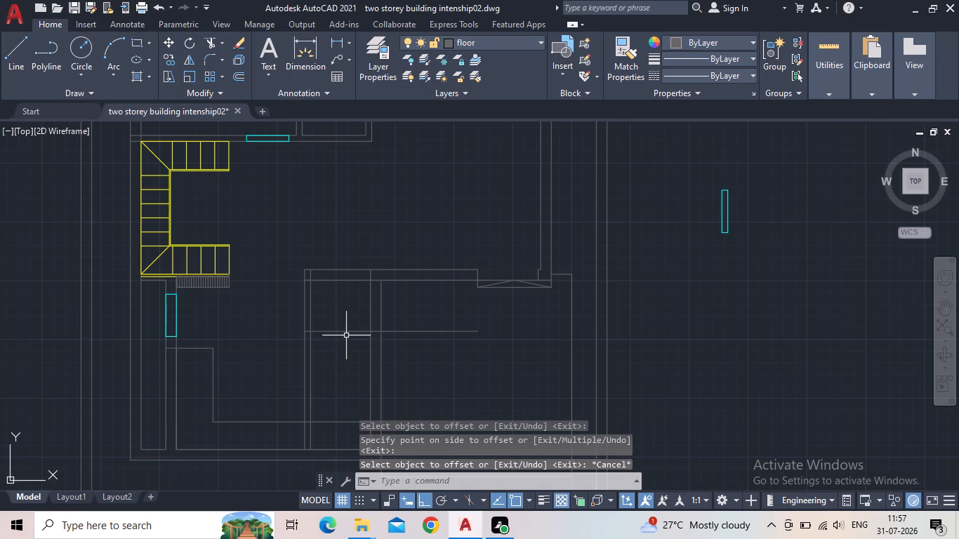
# Offset the new horizontal line 5" downward to form a second wall line below it.
pyautogui.scroll(1, 342, 335)
pyautogui.press('o')
pyautogui.press('Return')
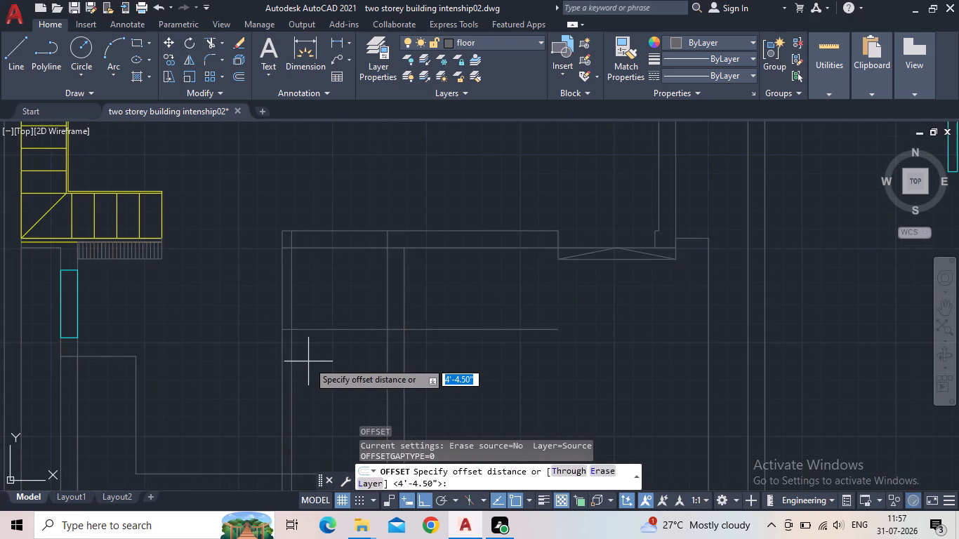
pyautogui.press('5')
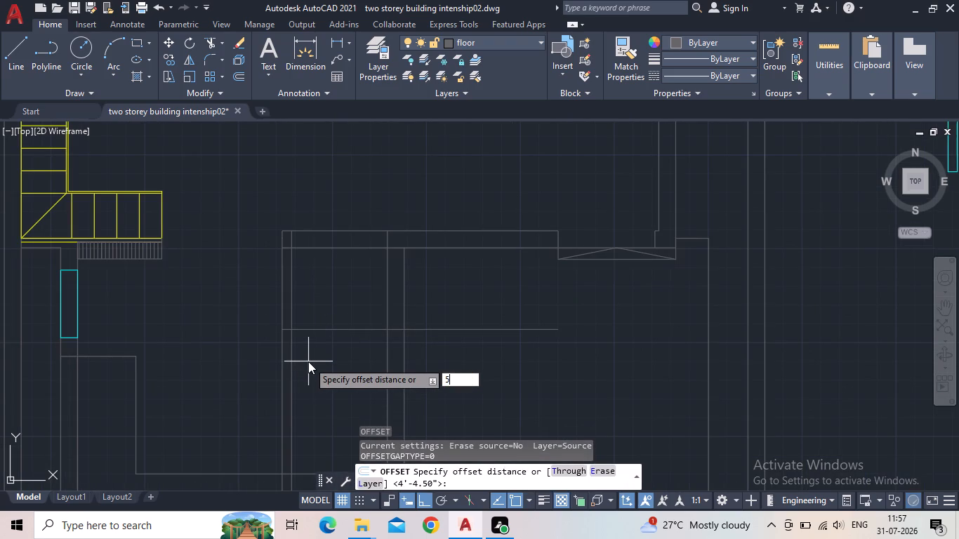
pyautogui.hotkey('shift', '"')
pyautogui.press('Return')
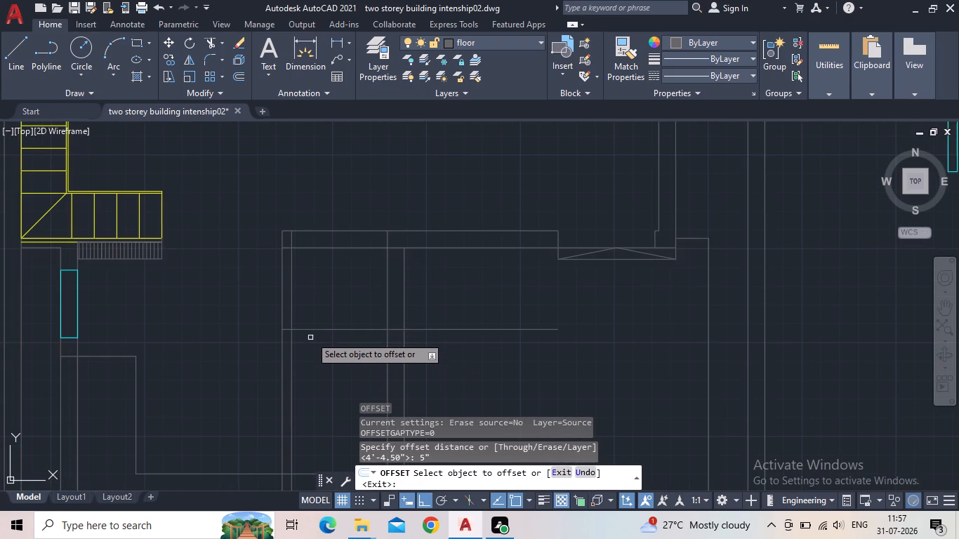
pyautogui.moveTo(319, 329); pyautogui.dragTo(322, 335)
pyautogui.click(330, 367)
pyautogui.press('Escape')
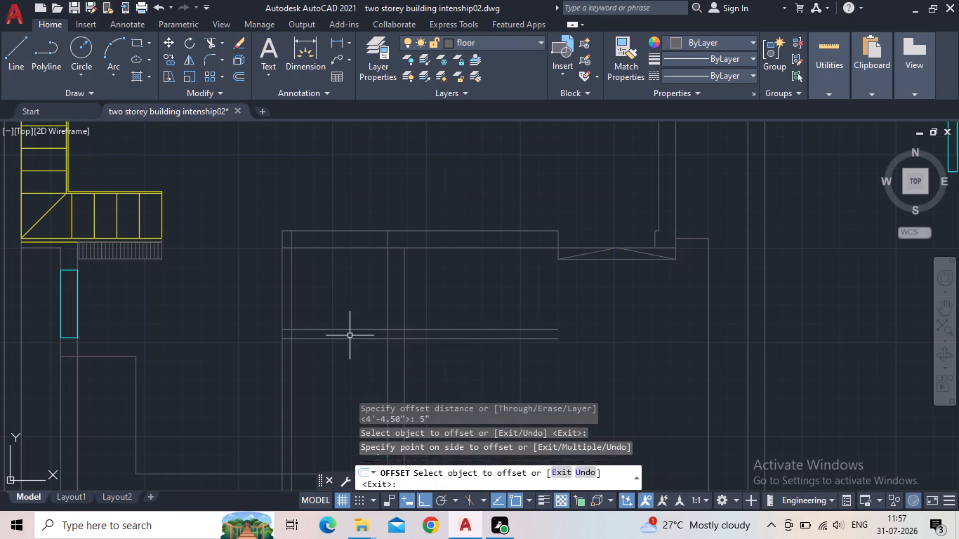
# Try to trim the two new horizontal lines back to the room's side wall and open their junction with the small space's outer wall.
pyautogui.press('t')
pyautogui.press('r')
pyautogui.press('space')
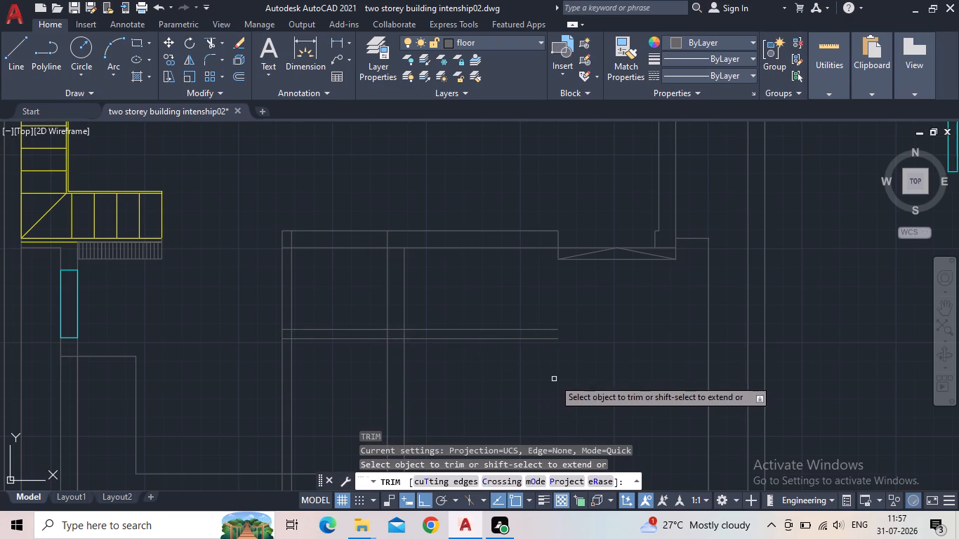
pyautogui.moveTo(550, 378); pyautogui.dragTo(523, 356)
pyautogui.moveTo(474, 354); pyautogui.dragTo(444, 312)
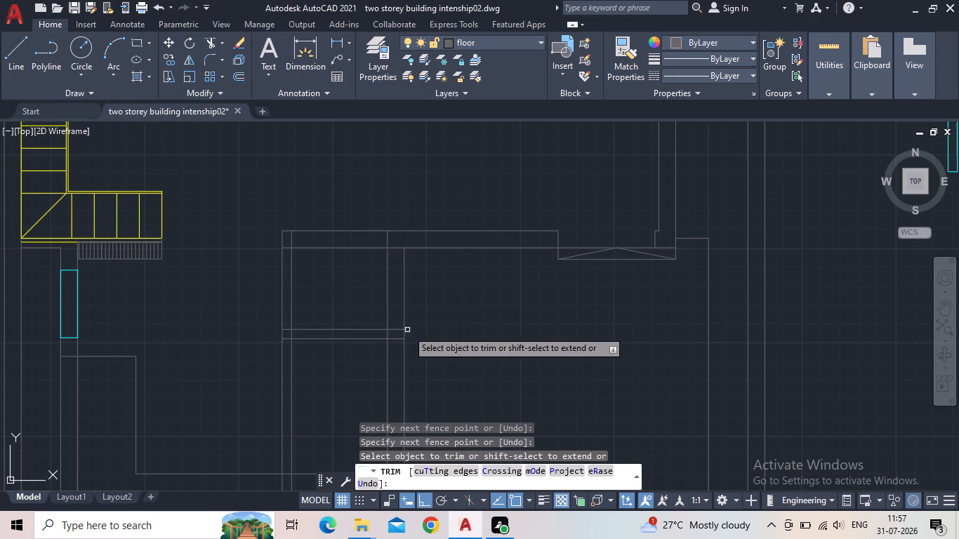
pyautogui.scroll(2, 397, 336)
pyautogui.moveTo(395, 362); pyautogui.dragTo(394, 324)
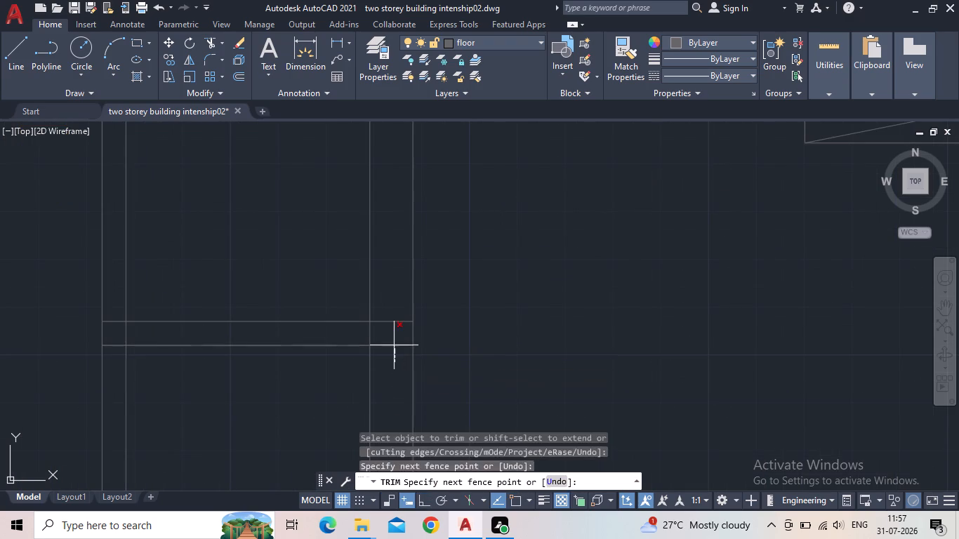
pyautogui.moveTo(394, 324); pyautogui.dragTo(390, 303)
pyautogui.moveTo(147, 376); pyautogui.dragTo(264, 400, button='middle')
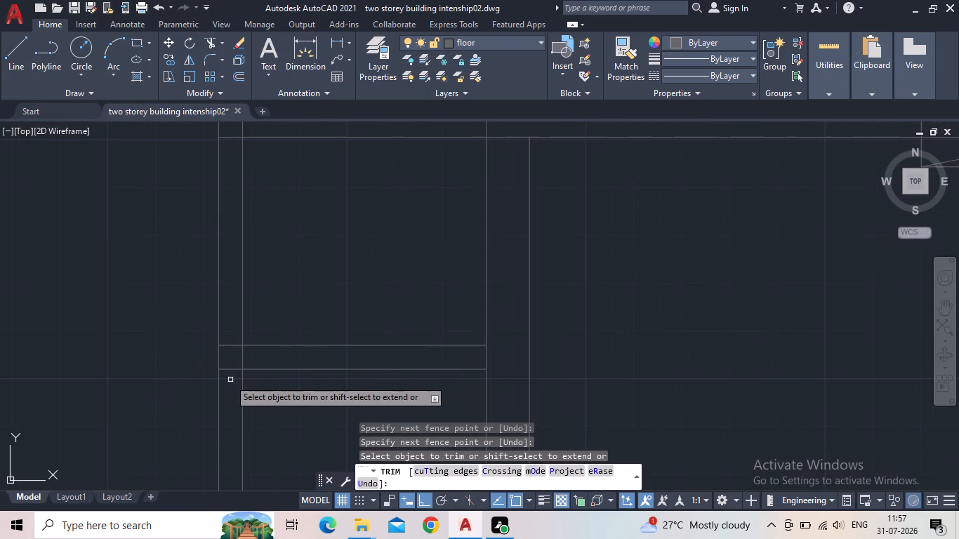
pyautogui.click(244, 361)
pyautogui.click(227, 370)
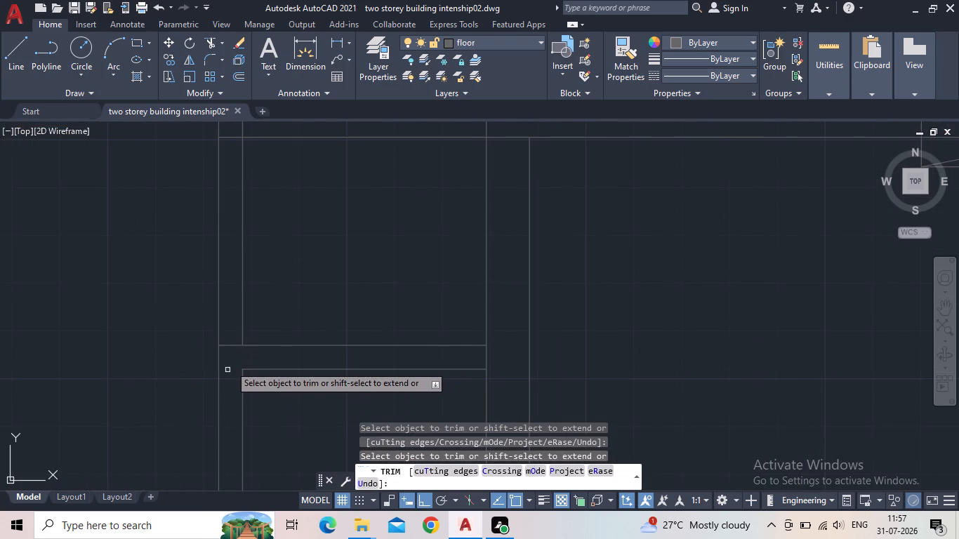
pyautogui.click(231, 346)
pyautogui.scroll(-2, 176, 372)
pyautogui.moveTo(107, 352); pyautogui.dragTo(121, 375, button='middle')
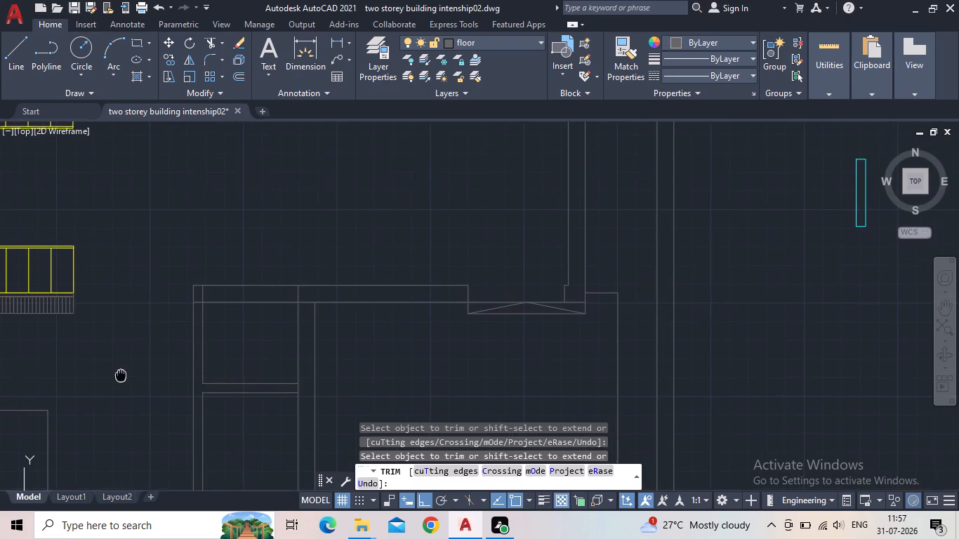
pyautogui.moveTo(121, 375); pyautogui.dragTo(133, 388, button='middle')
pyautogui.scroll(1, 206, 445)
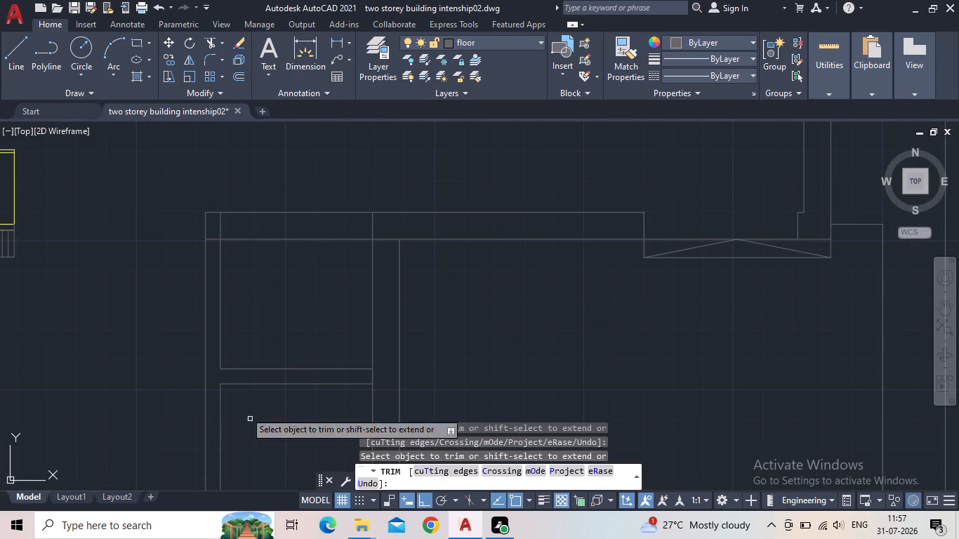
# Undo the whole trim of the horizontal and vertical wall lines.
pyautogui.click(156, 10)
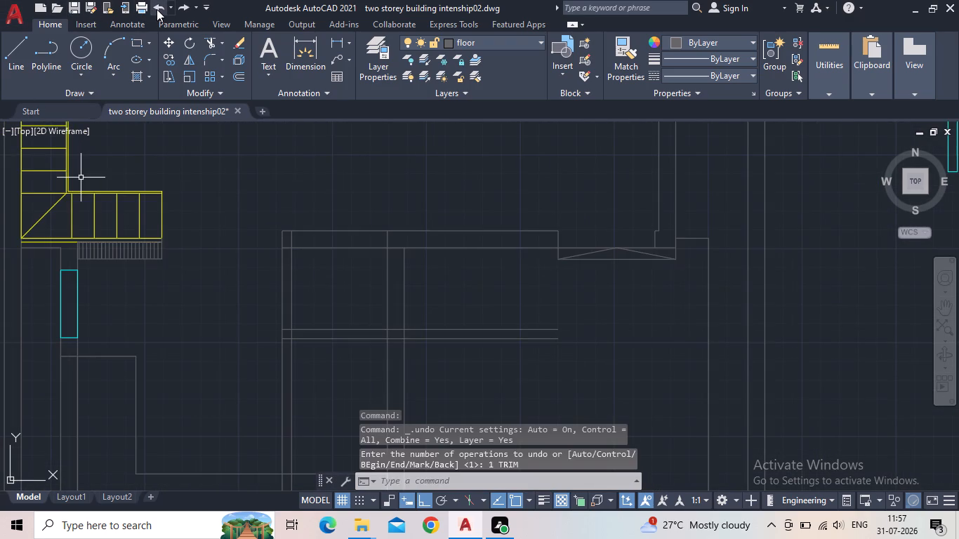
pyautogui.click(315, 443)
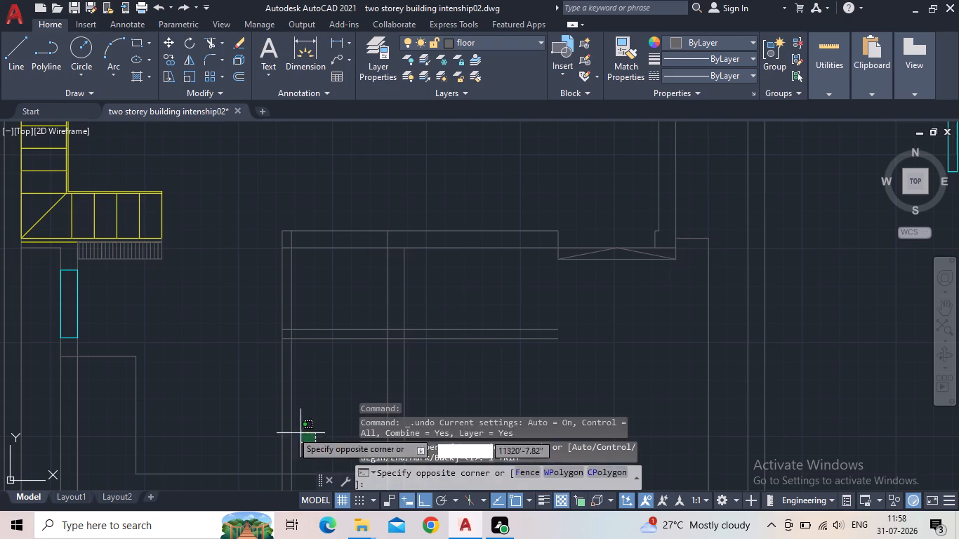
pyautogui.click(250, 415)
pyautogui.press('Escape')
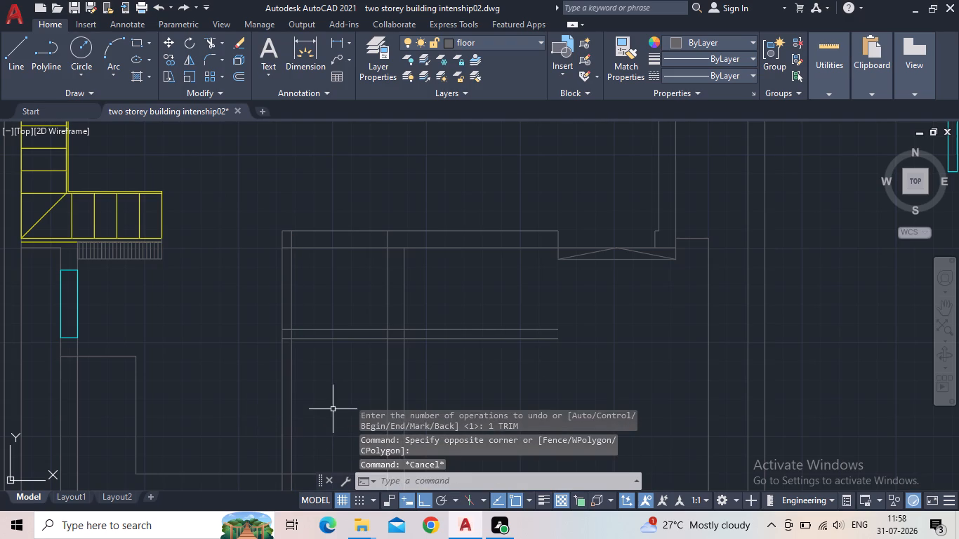
# Trim away both of the small space's outer vertical wall lines below the new lower horizontal line.
pyautogui.press('t')
pyautogui.press('r')
pyautogui.press('space')
pyautogui.moveTo(324, 416); pyautogui.dragTo(300, 412)
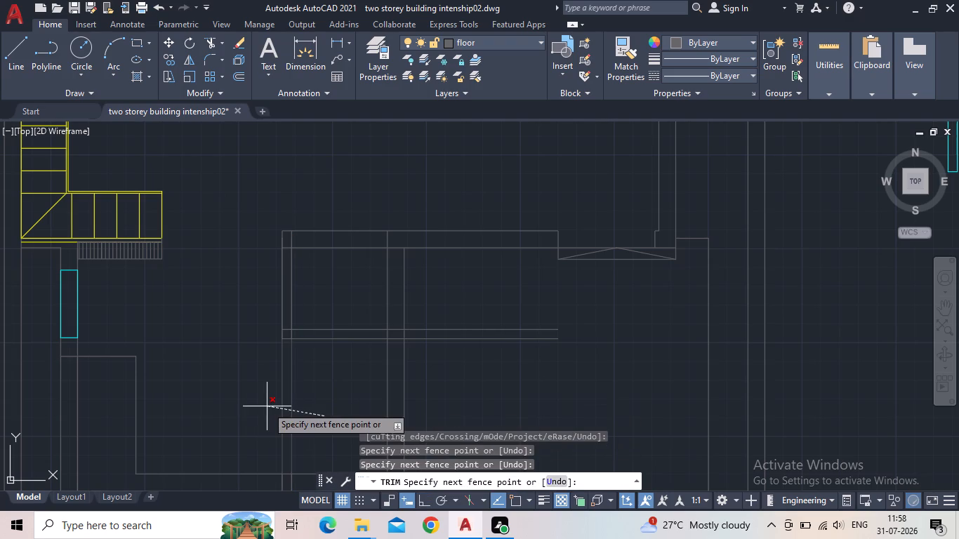
pyautogui.click(258, 406)
pyautogui.moveTo(278, 431); pyautogui.dragTo(293, 287, button='middle')
pyautogui.moveTo(324, 355); pyautogui.dragTo(310, 355)
pyautogui.click(267, 350)
# Trim the overlapping vertical and horizontal stubs inside the small space's bottom outer wall corner.
pyautogui.moveTo(277, 253); pyautogui.dragTo(251, 441, button='middle')
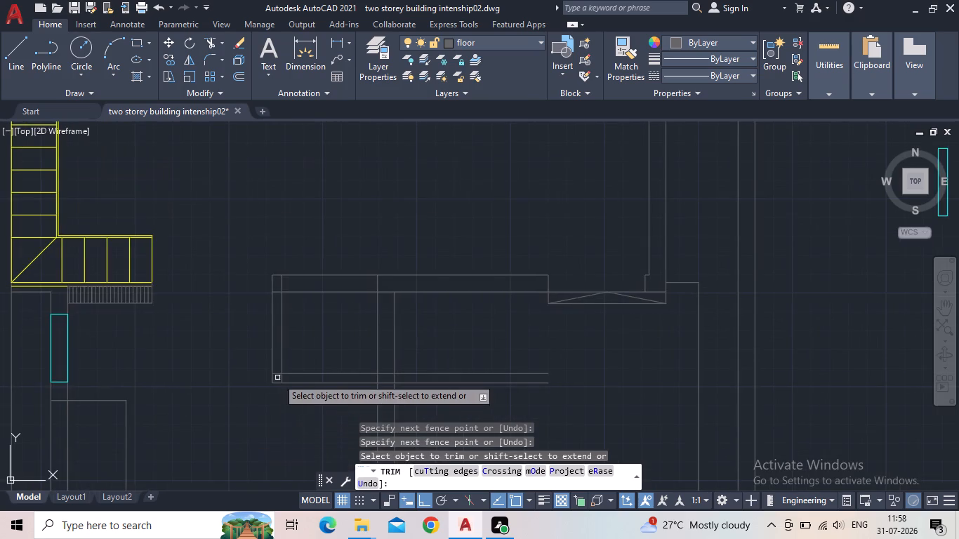
pyautogui.scroll(3, 277, 378)
pyautogui.moveTo(310, 392); pyautogui.dragTo(299, 386)
pyautogui.click(282, 381)
pyautogui.moveTo(277, 370); pyautogui.dragTo(274, 358)
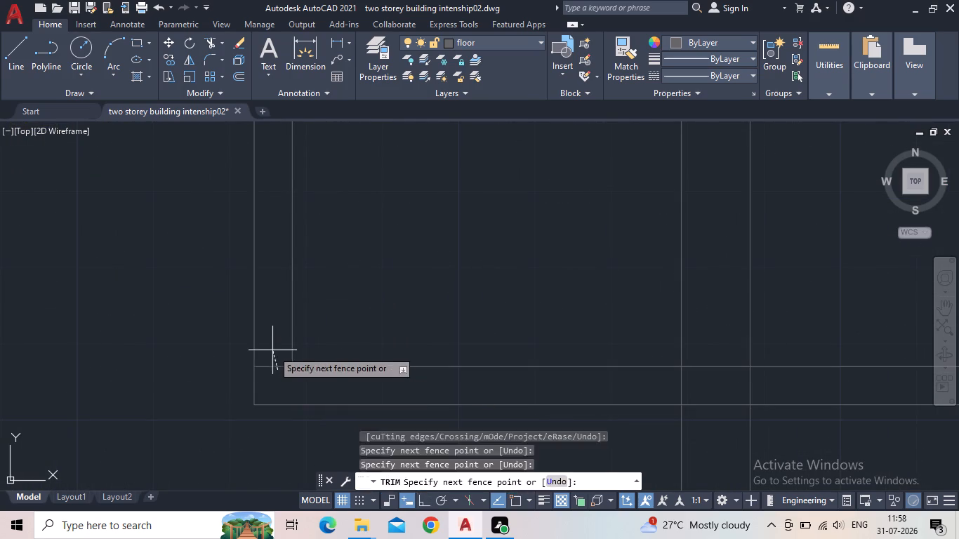
pyautogui.click(272, 350)
# Trim the room's inner top wall line across the small space, from its outer wall to the room's inner side wall line.
pyautogui.moveTo(259, 382); pyautogui.dragTo(219, 482, button='middle')
pyautogui.scroll(-2, 217, 486)
pyautogui.moveTo(121, 307); pyautogui.dragTo(126, 359, button='middle')
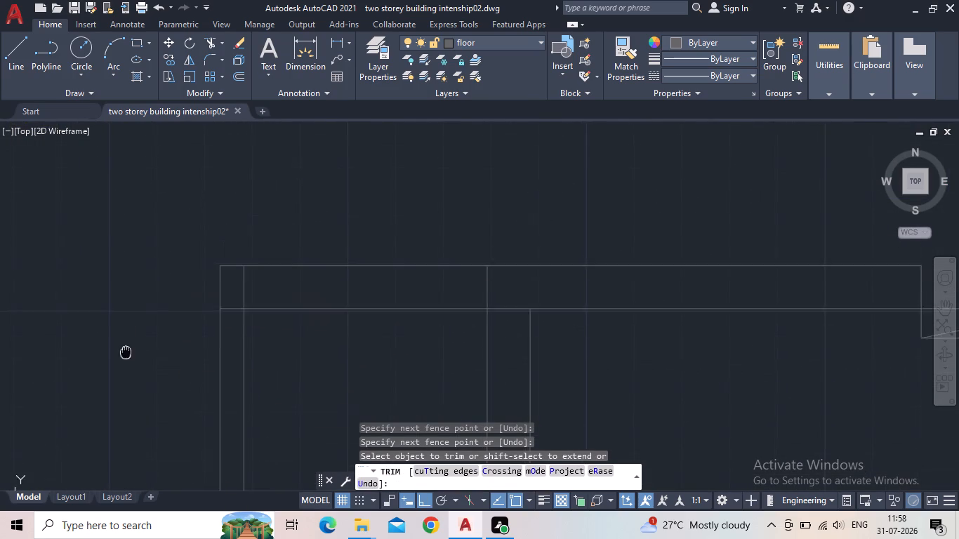
pyautogui.moveTo(126, 359); pyautogui.dragTo(126, 363, button='middle')
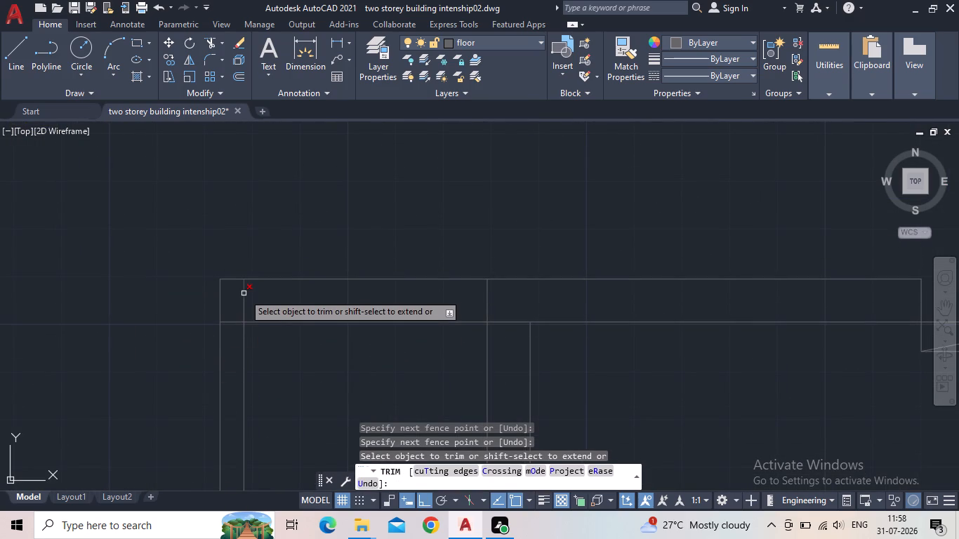
pyautogui.click(233, 321)
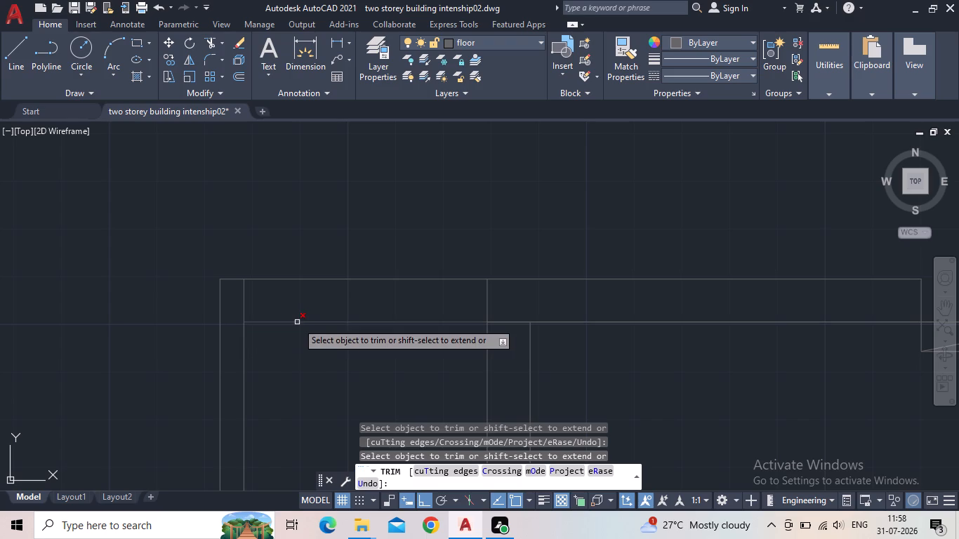
pyautogui.click(297, 322)
pyautogui.scroll(-2, 357, 360)
pyautogui.moveTo(368, 379); pyautogui.dragTo(355, 369, button='middle')
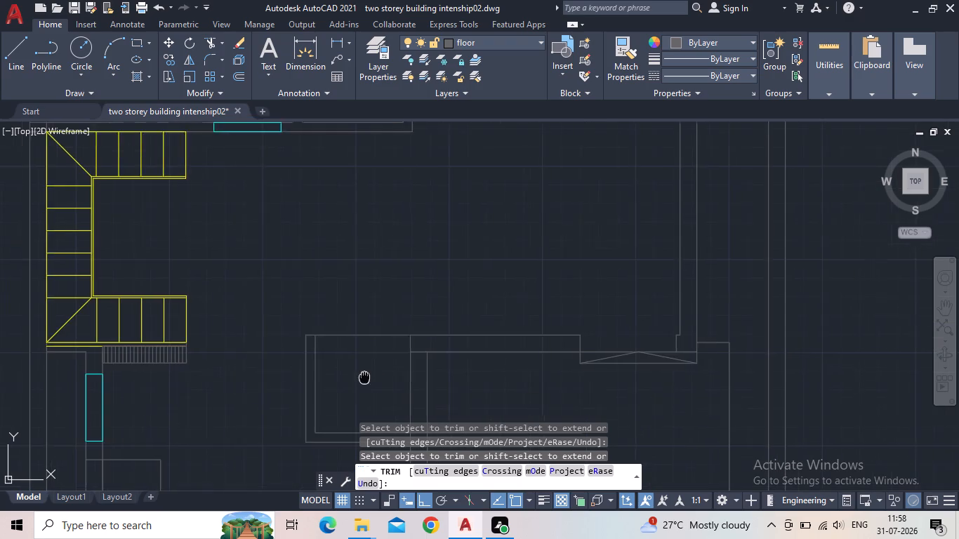
pyautogui.moveTo(355, 369); pyautogui.dragTo(317, 352, button='middle')
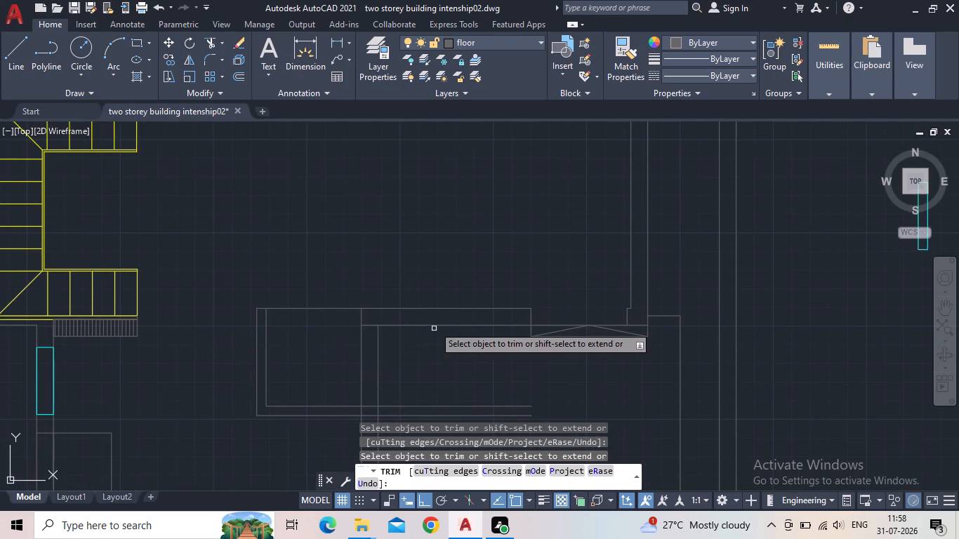
pyautogui.scroll(1, 381, 330)
pyautogui.click(361, 324)
pyautogui.scroll(-1, 418, 387)
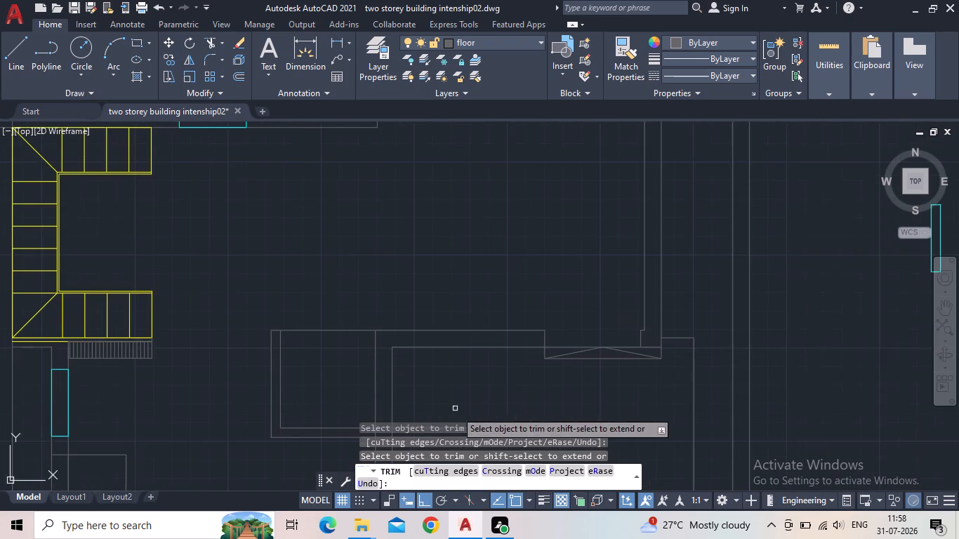
# Trim the small space's two bottom wall lines where they run into the room and across its side wall, ending them at the wall's outer face.
pyautogui.moveTo(456, 412); pyautogui.dragTo(370, 322, button='middle')
pyautogui.moveTo(416, 371); pyautogui.dragTo(404, 359)
pyautogui.click(380, 328)
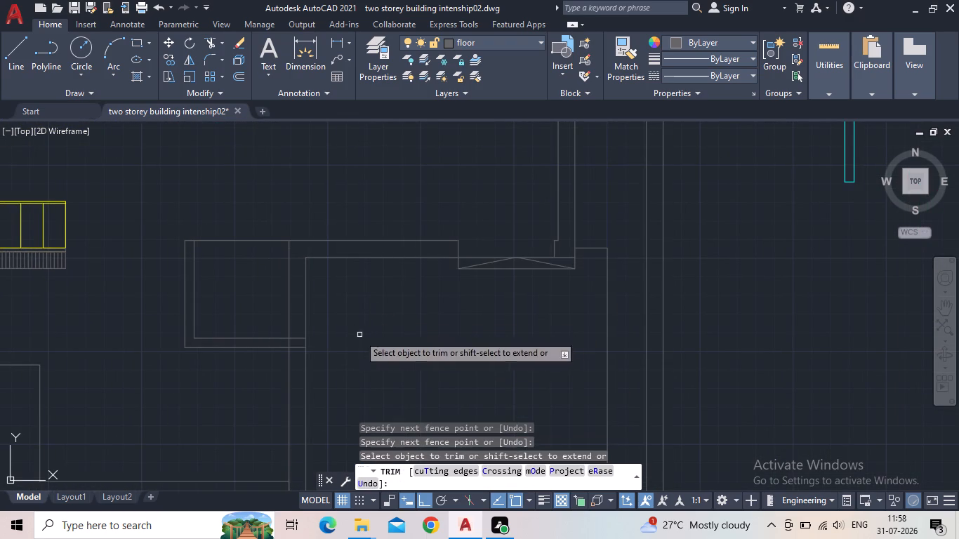
pyautogui.scroll(2, 289, 350)
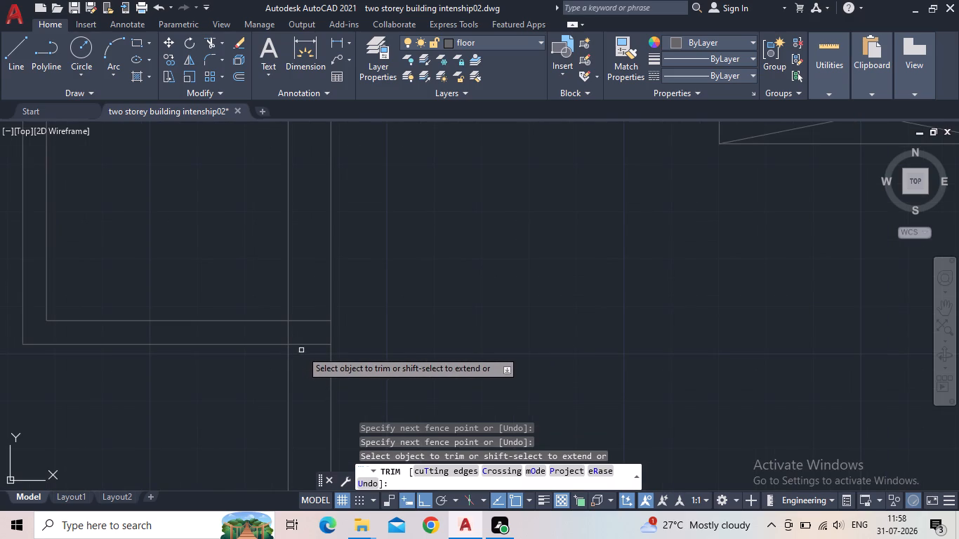
pyautogui.click(301, 350)
pyautogui.click(310, 318)
# Examine the trimmed small space and its junctions with the room and staircase area, and end the Trim command.
pyautogui.scroll(-1, 311, 334)
pyautogui.scroll(-2, 470, 342)
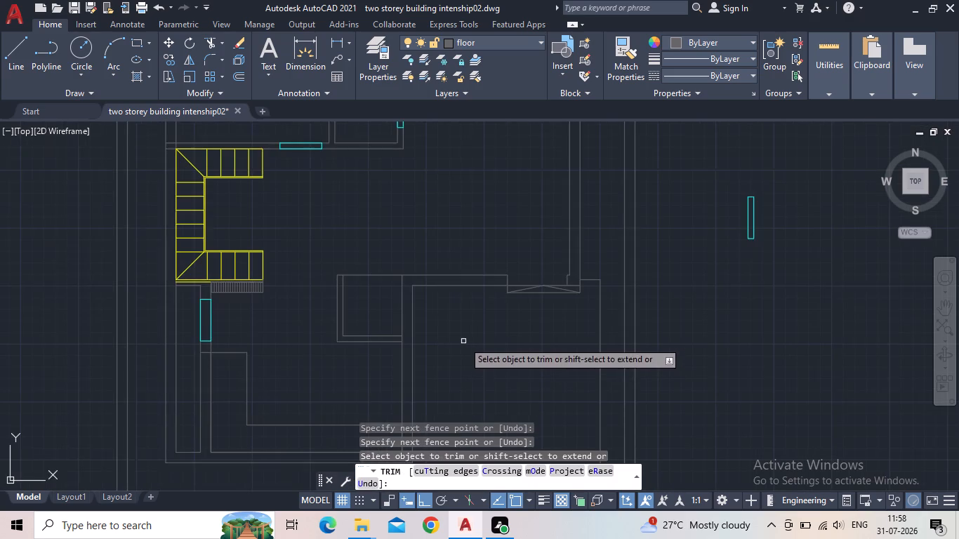
pyautogui.moveTo(467, 341); pyautogui.dragTo(308, 321, button='middle')
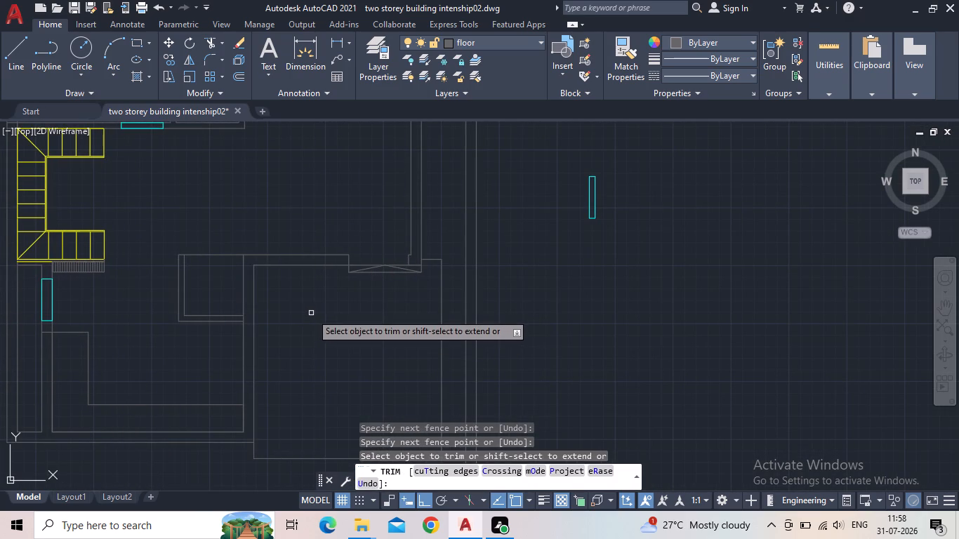
pyautogui.scroll(3, 88, 264)
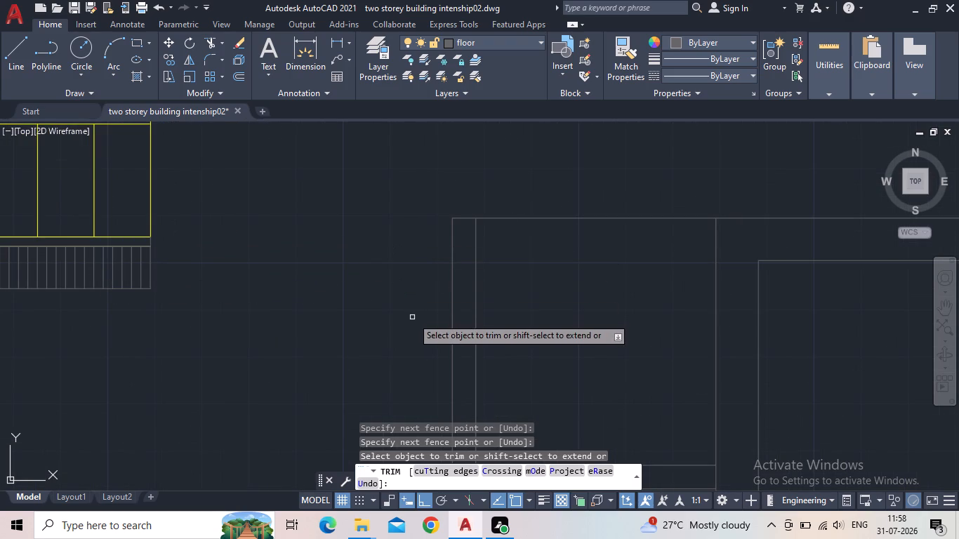
pyautogui.scroll(-3, 404, 326)
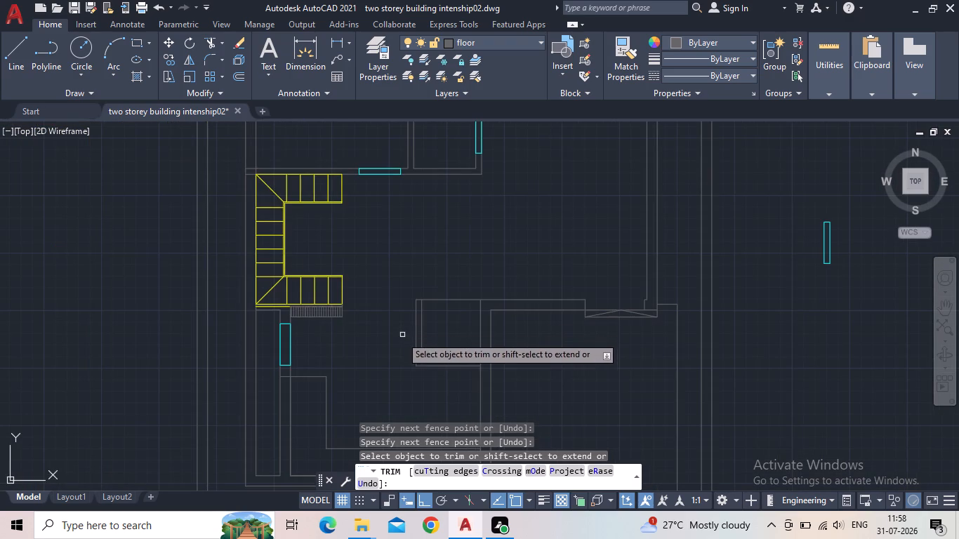
pyautogui.moveTo(555, 363); pyautogui.dragTo(494, 310, button='middle')
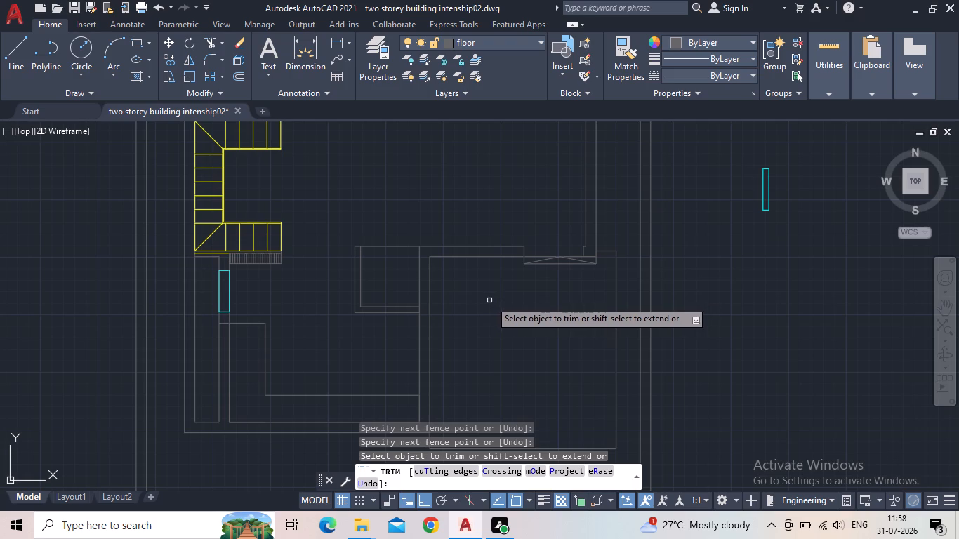
pyautogui.scroll(-1, 491, 305)
pyautogui.moveTo(490, 309); pyautogui.dragTo(444, 331, button='middle')
pyautogui.scroll(2, 468, 301)
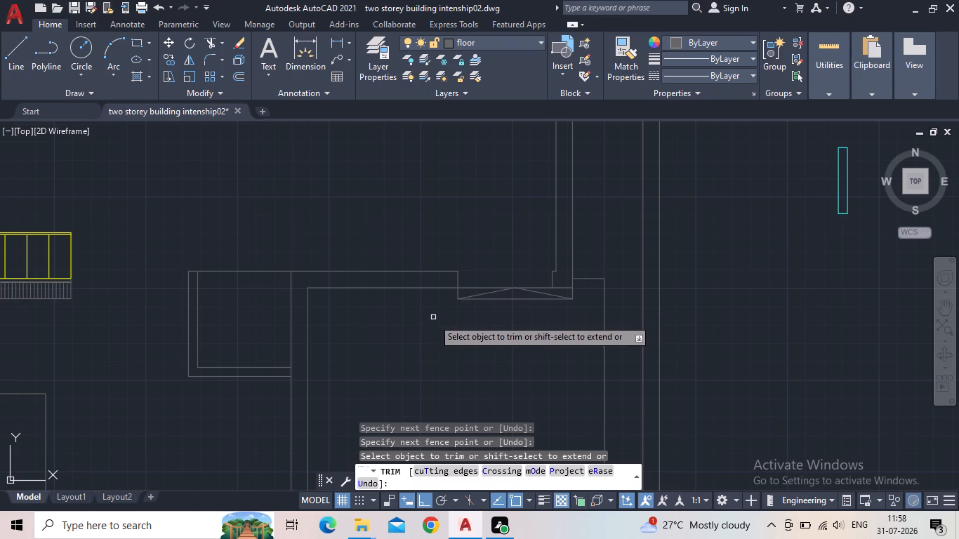
pyautogui.scroll(-1, 444, 340)
pyautogui.press('Escape')
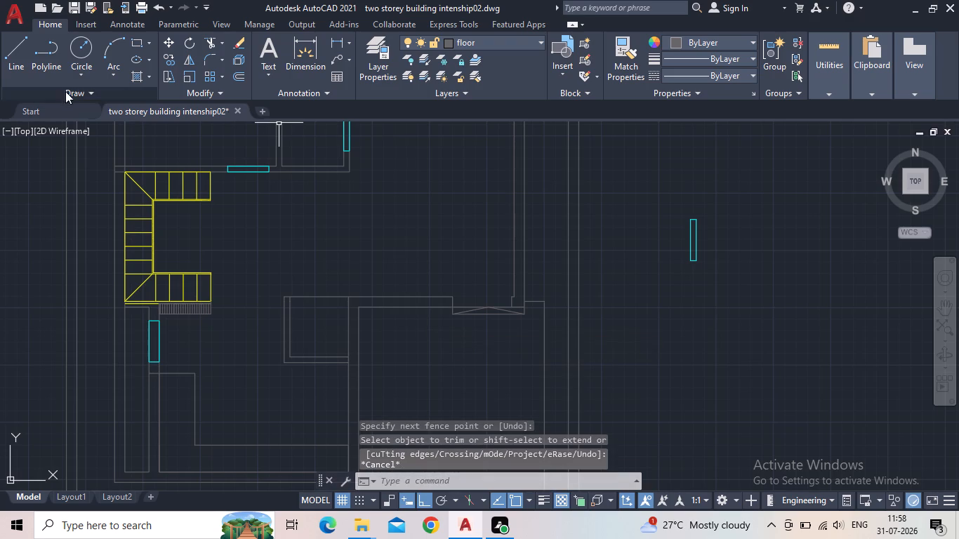
# Save the drawing.
pyautogui.click(69, 4)
# Measure the door opening in the room's top wall with a horizontal linear dimension placed just above it.
pyautogui.scroll(-2, 197, 237)
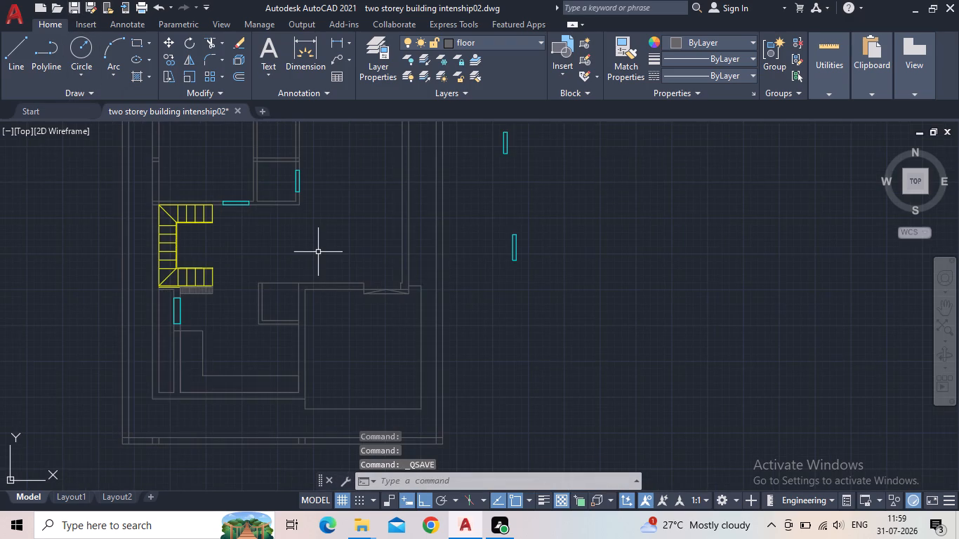
pyautogui.moveTo(318, 252); pyautogui.dragTo(308, 358, button='middle')
pyautogui.moveTo(260, 369); pyautogui.dragTo(249, 277, button='middle')
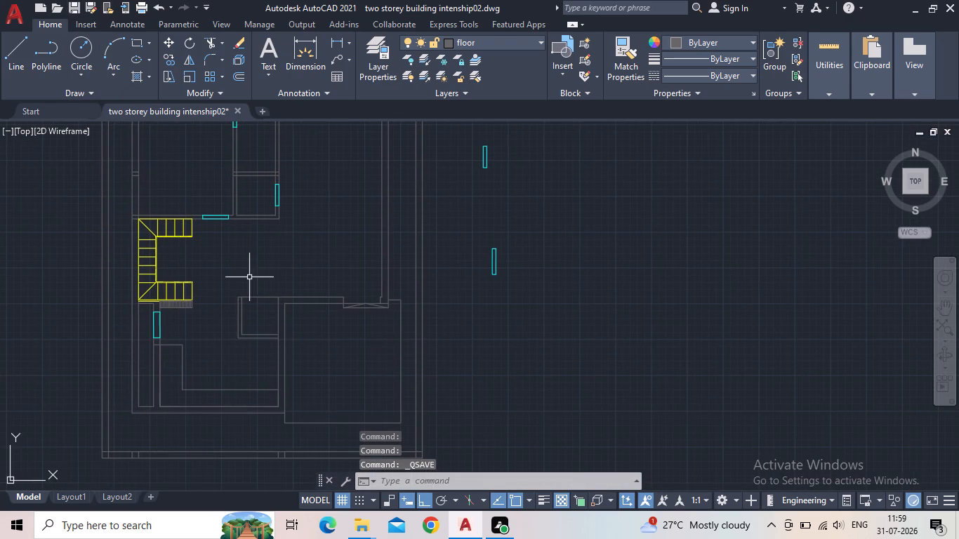
pyautogui.scroll(2, 374, 288)
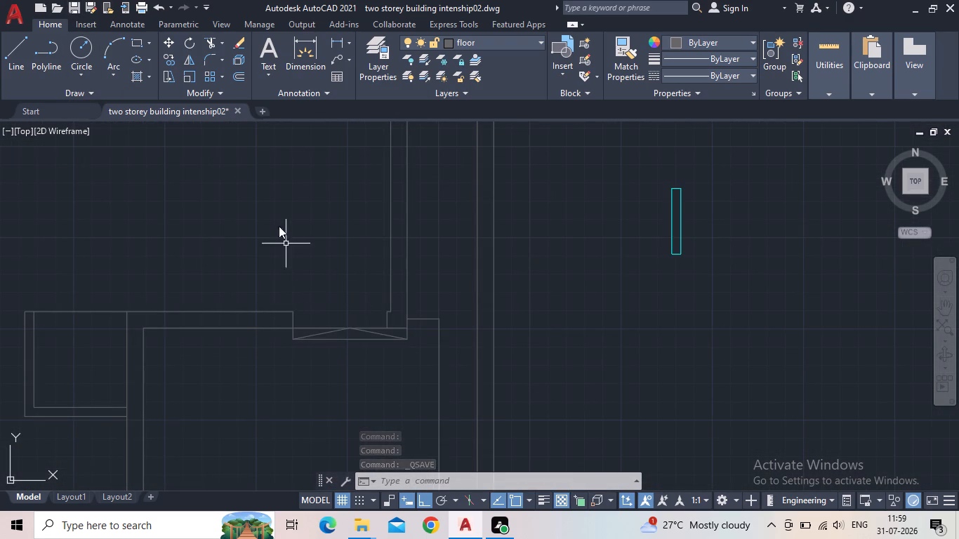
pyautogui.click(329, 41)
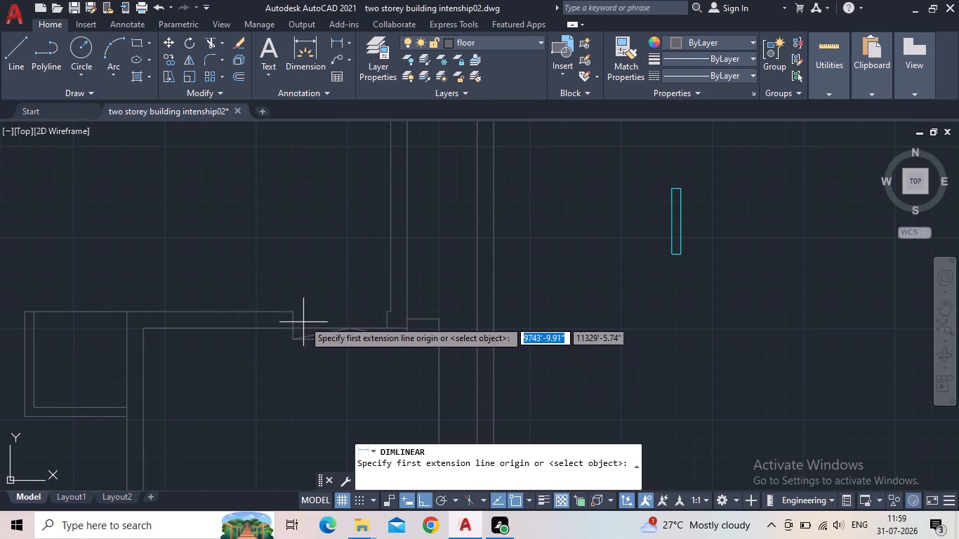
pyautogui.click(293, 312)
pyautogui.click(385, 312)
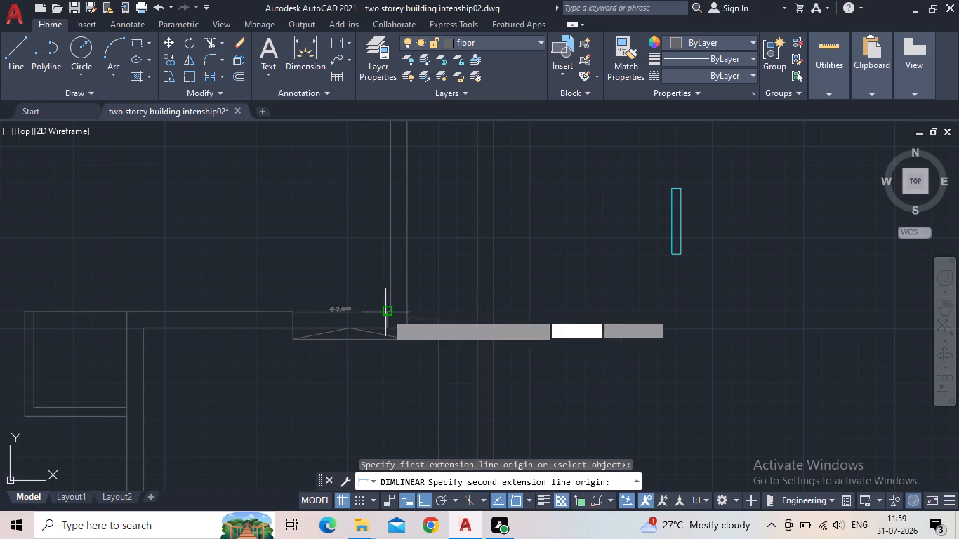
pyautogui.scroll(3, 357, 305)
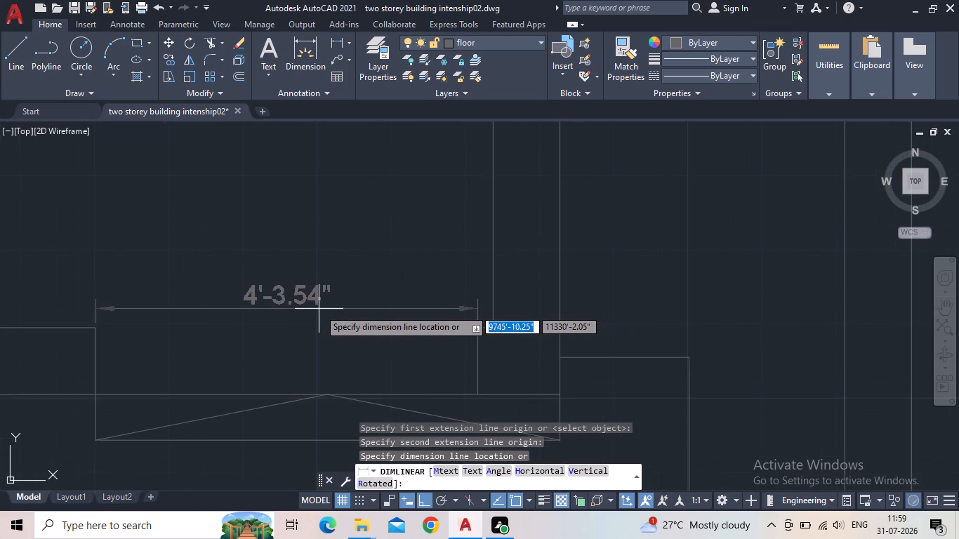
pyautogui.click(319, 310)
pyautogui.press('Escape')
# Delete the temporary horizontal dimension above the door opening in the room's top wall.
pyautogui.moveTo(399, 335); pyautogui.dragTo(369, 324)
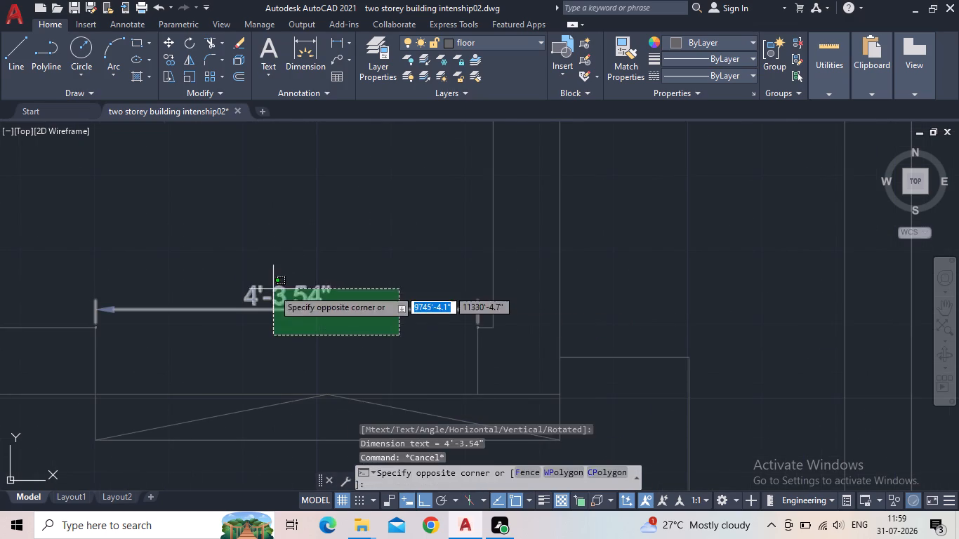
pyautogui.click(272, 289)
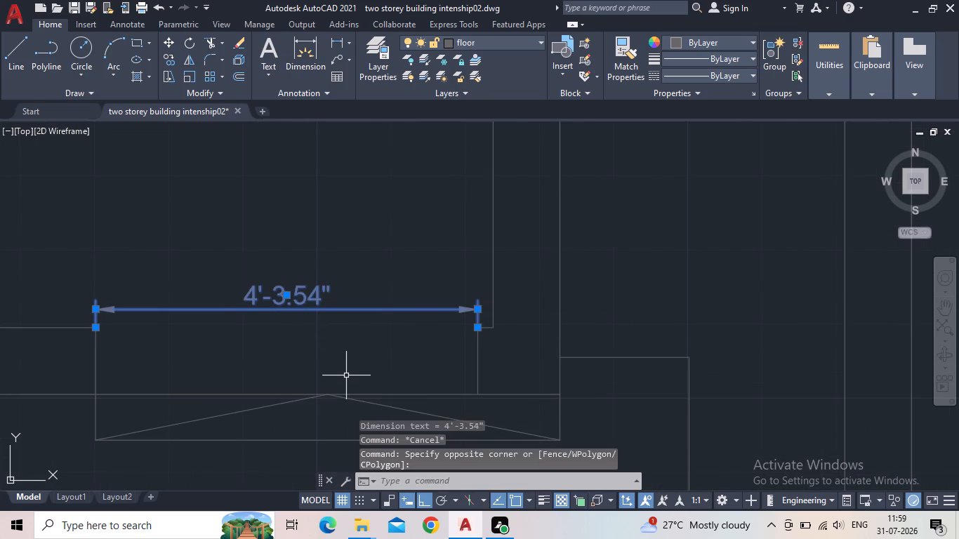
pyautogui.press('Delete')
# Offset the door opening's right jamb line 4' toward the left jamb.
pyautogui.scroll(-1, 328, 361)
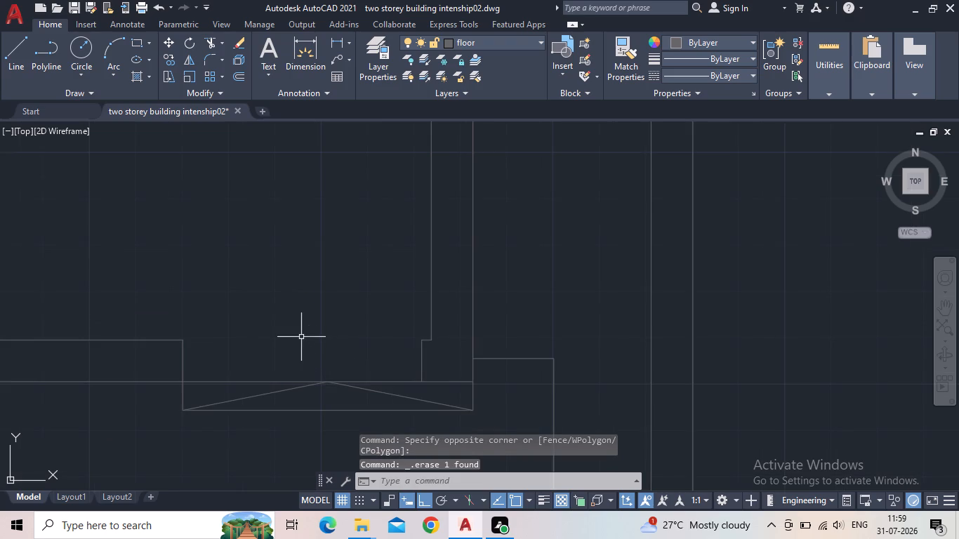
pyautogui.scroll(-1, 260, 338)
pyautogui.scroll(-1, 341, 353)
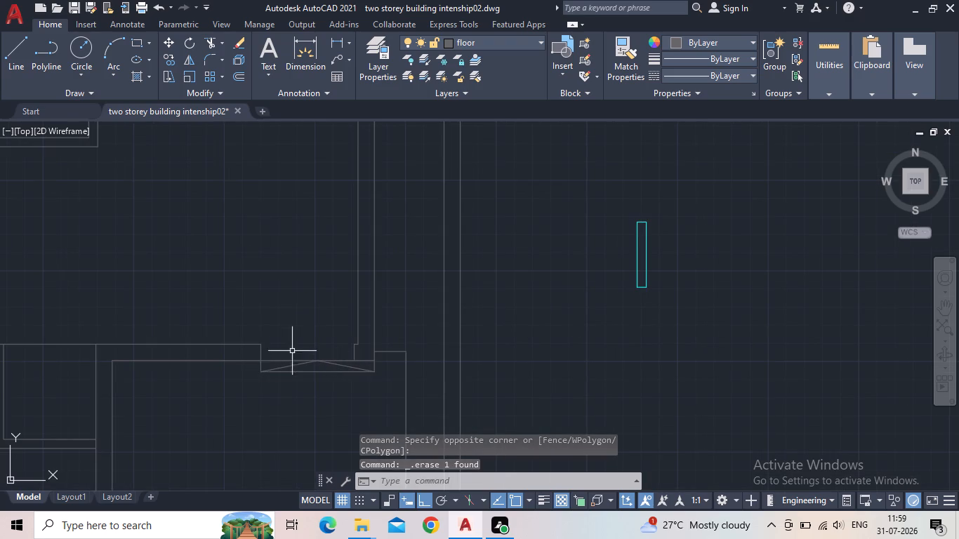
pyautogui.click(261, 352)
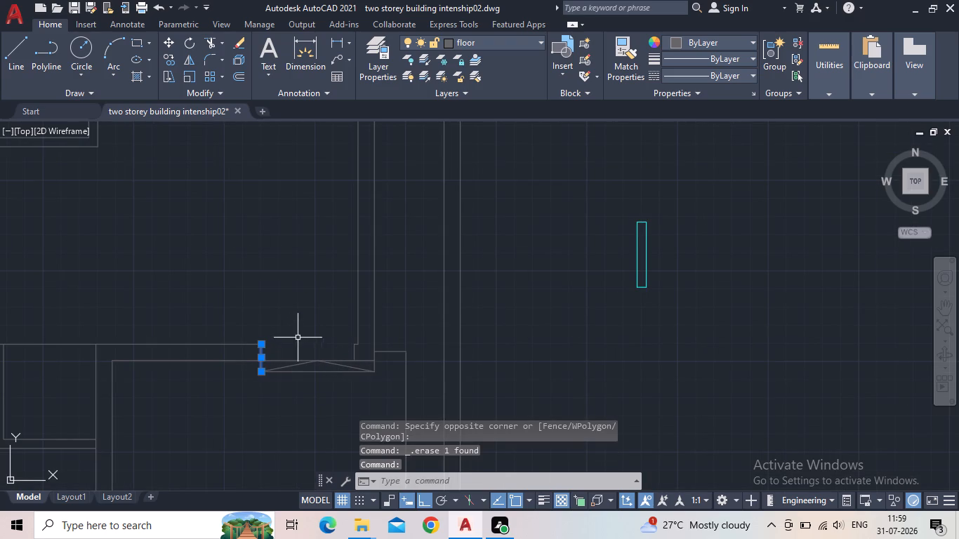
pyautogui.press('Escape')
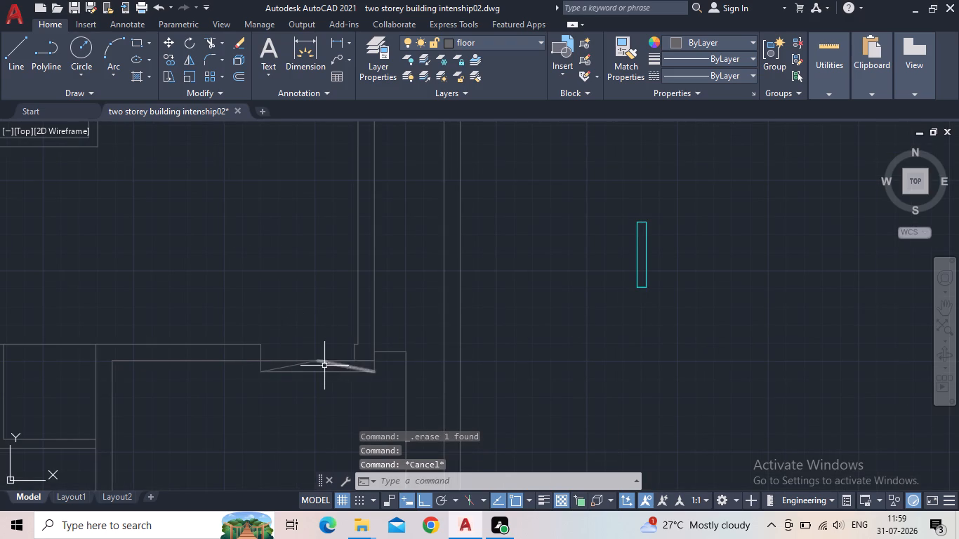
pyautogui.press('o')
pyautogui.press('Return')
pyautogui.scroll(3, 358, 345)
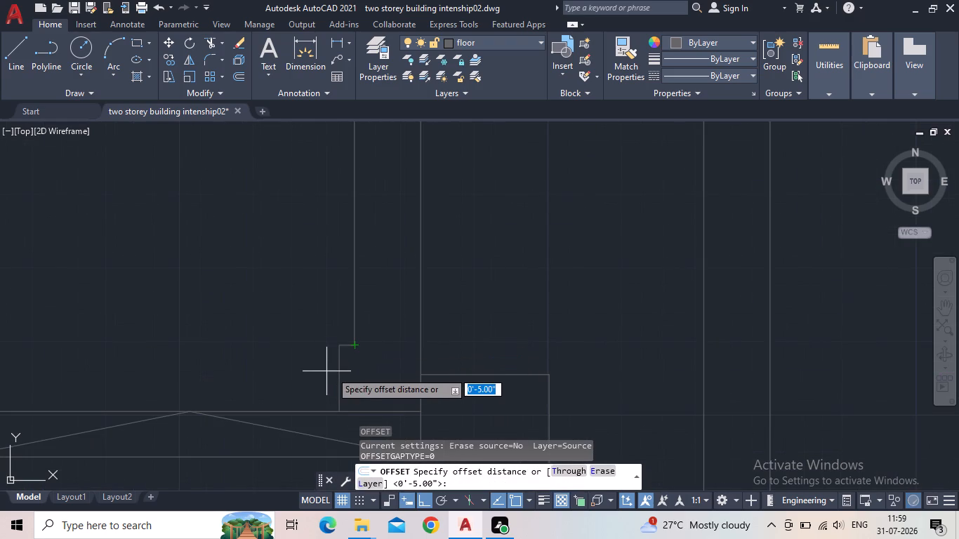
pyautogui.press('4')
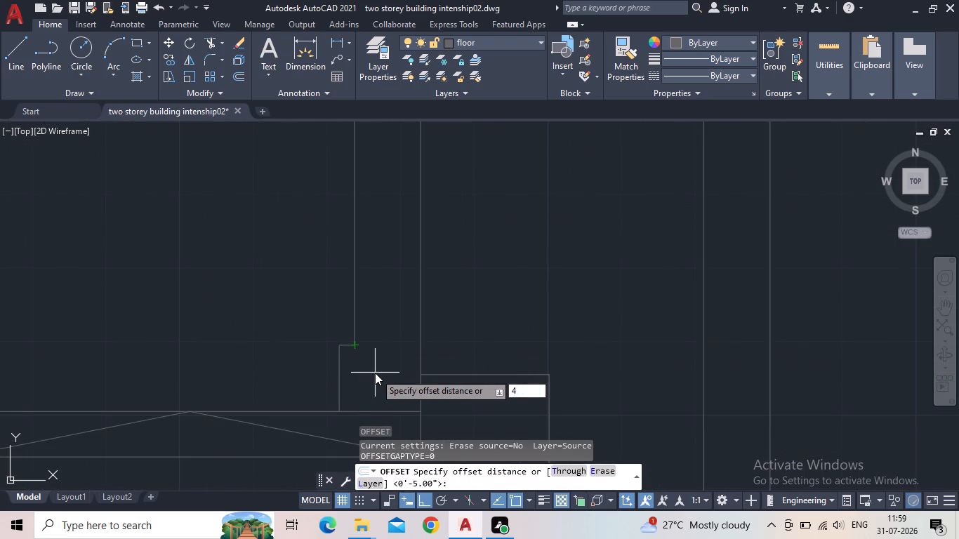
pyautogui.hotkey('shift', '"')
pyautogui.press('BackSpace')
pyautogui.press("'")
pyautogui.press('Return')
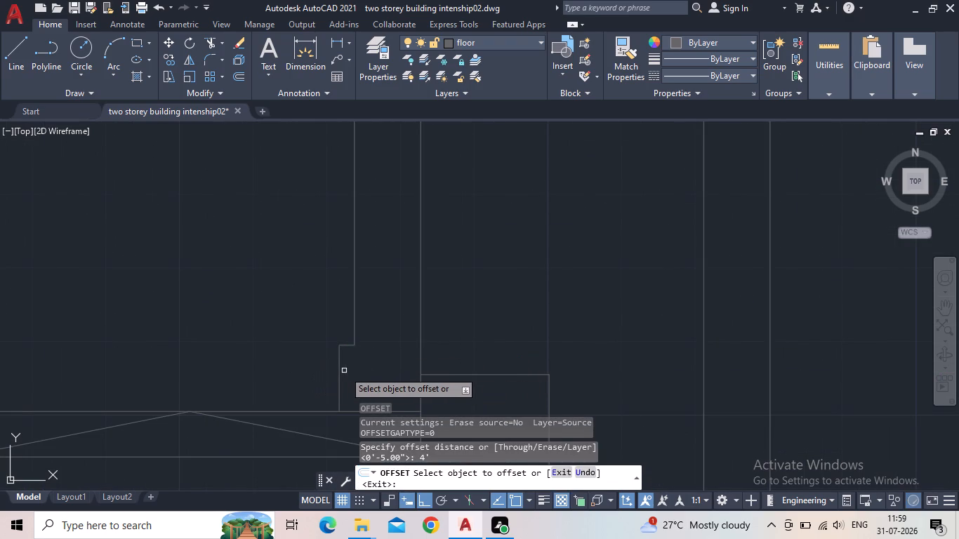
pyautogui.click(340, 371)
pyautogui.moveTo(86, 368); pyautogui.dragTo(203, 354, button='middle')
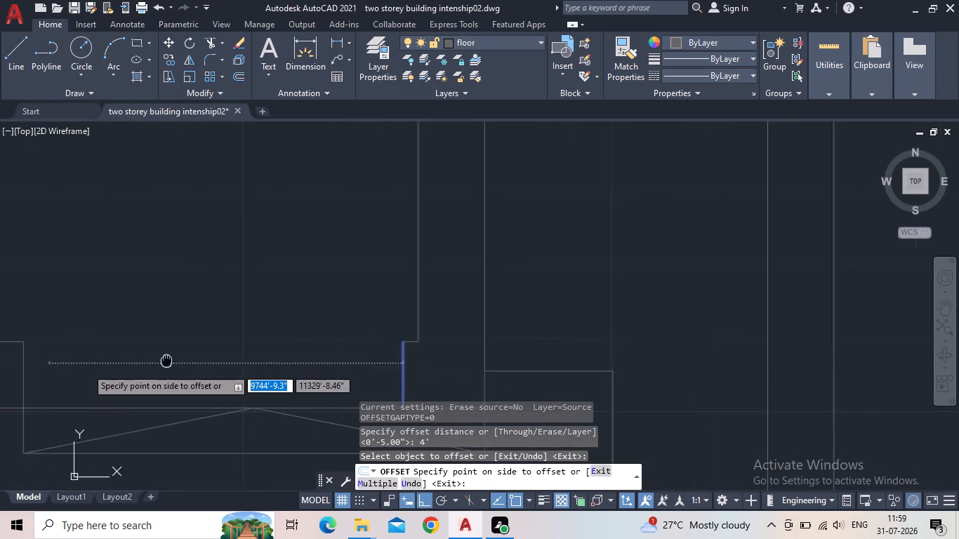
pyautogui.moveTo(203, 354); pyautogui.dragTo(272, 333, button='middle')
pyautogui.scroll(-1, 260, 338)
pyautogui.click(230, 335)
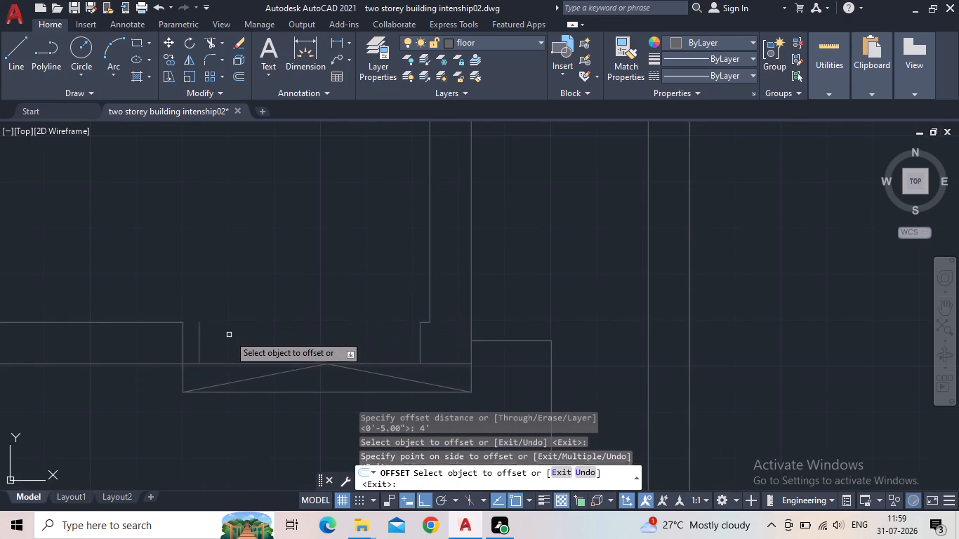
pyautogui.press('Escape')
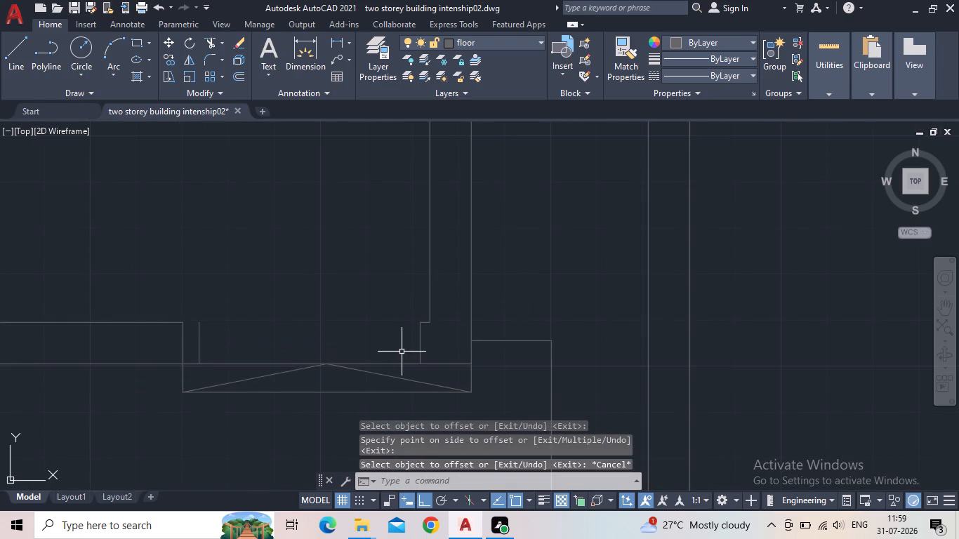
# Extend the upper wall line left of the door opening to the new jamb line.
pyautogui.press('e')
pyautogui.press('x')
pyautogui.press('space')
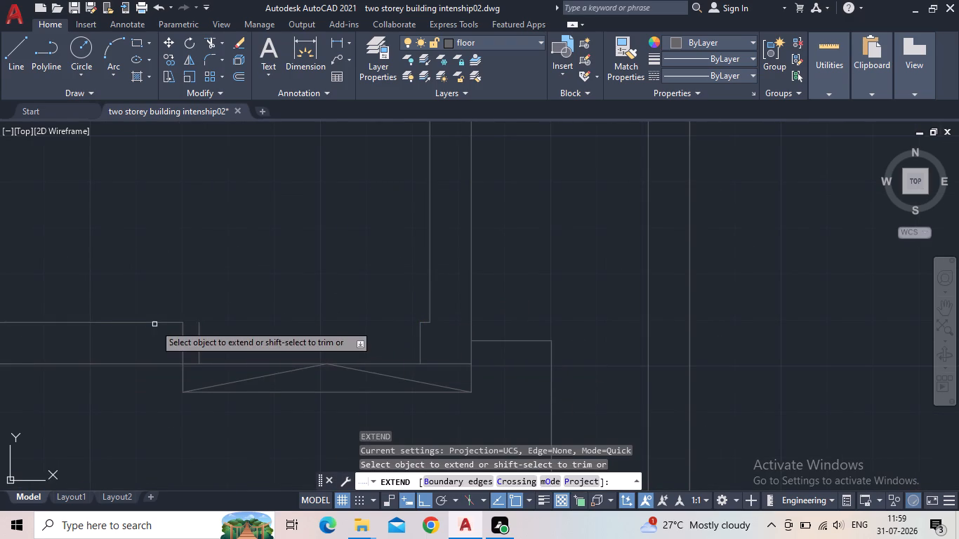
pyautogui.click(156, 322)
pyautogui.press('Escape')
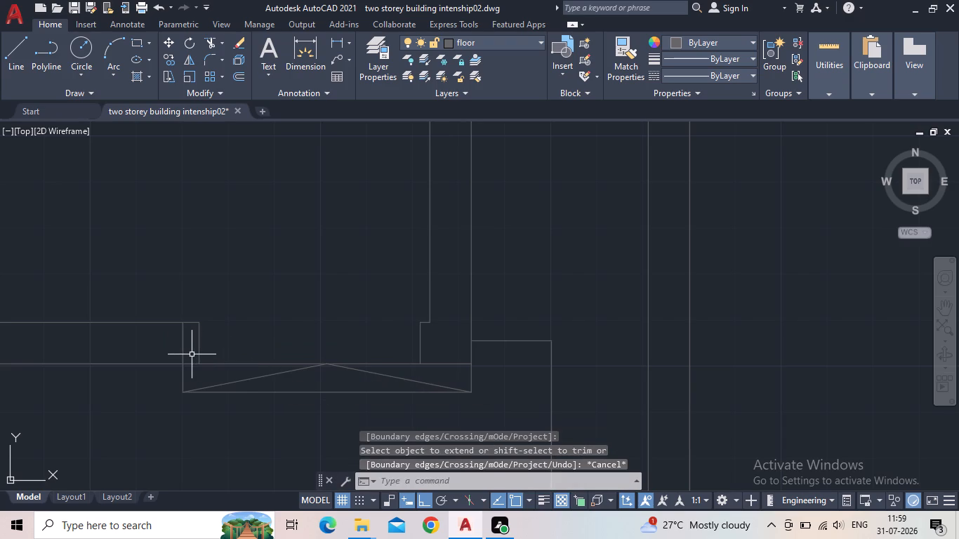
# Erase the old left jamb line and the door symbol's bottom line and two slanted lines below the opening.
pyautogui.moveTo(192, 354); pyautogui.dragTo(176, 354)
pyautogui.click(164, 352)
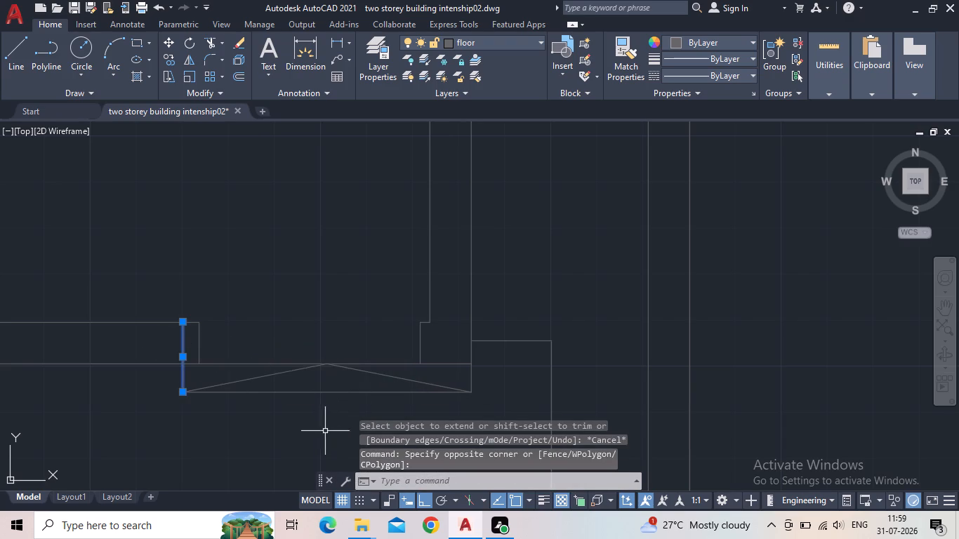
pyautogui.press('Delete')
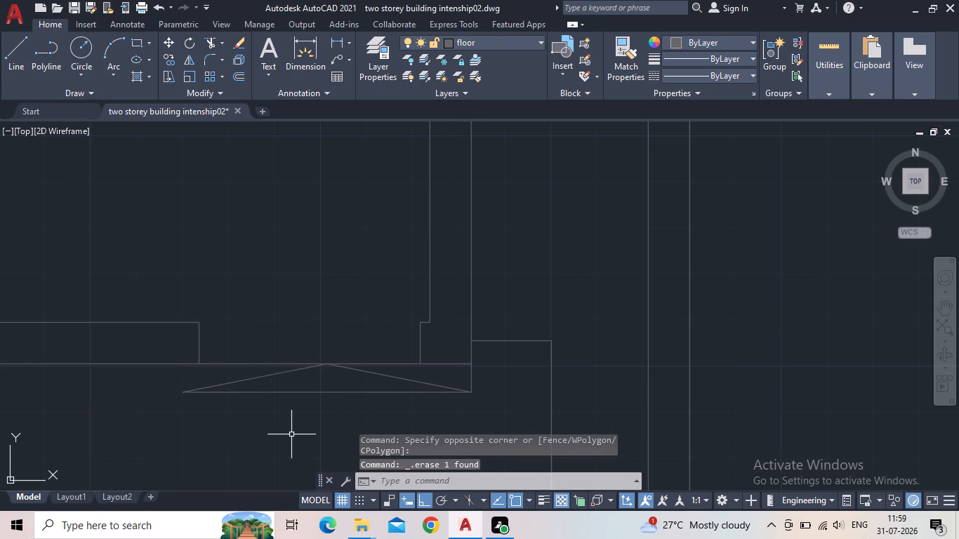
pyautogui.moveTo(292, 434); pyautogui.dragTo(275, 411)
pyautogui.click(233, 378)
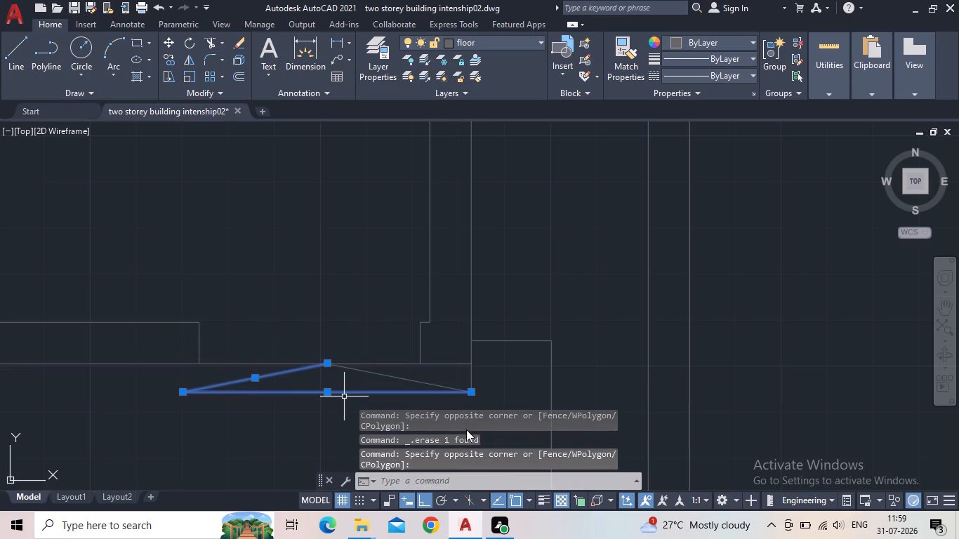
pyautogui.press('Delete')
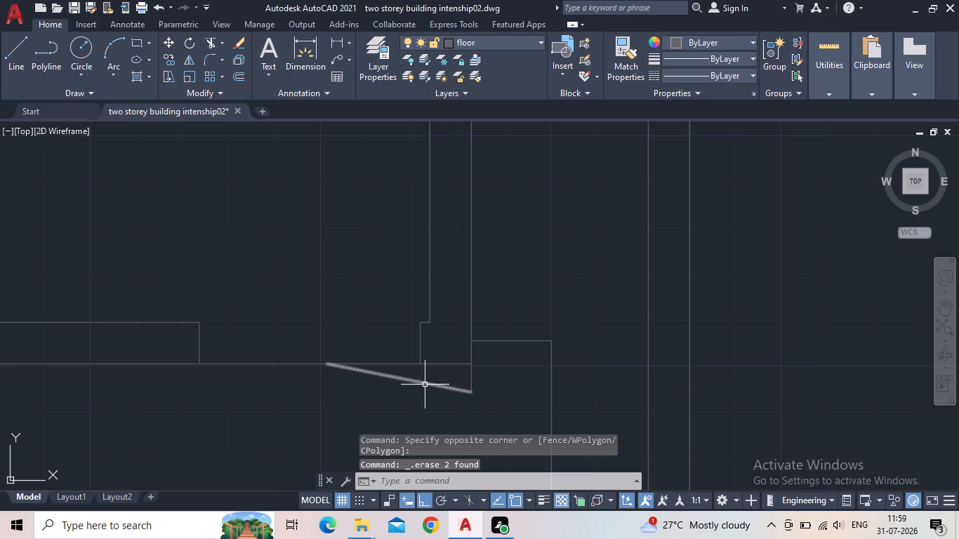
pyautogui.click(425, 385)
pyautogui.press('Delete')
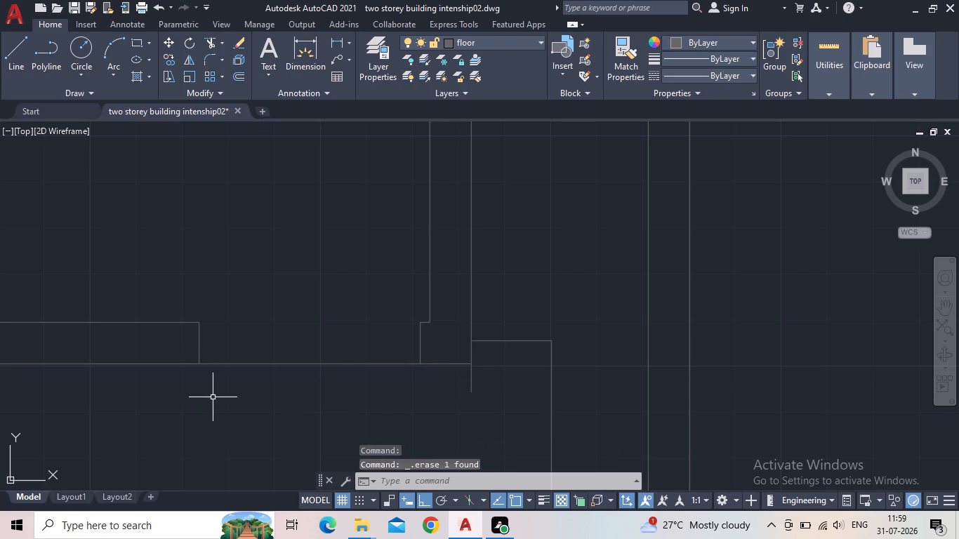
# Draw a short vertical line straight down from the bottom end of the new left jamb, past the lower wall line.
pyautogui.press('l')
pyautogui.press('space')
pyautogui.scroll(2, 187, 376)
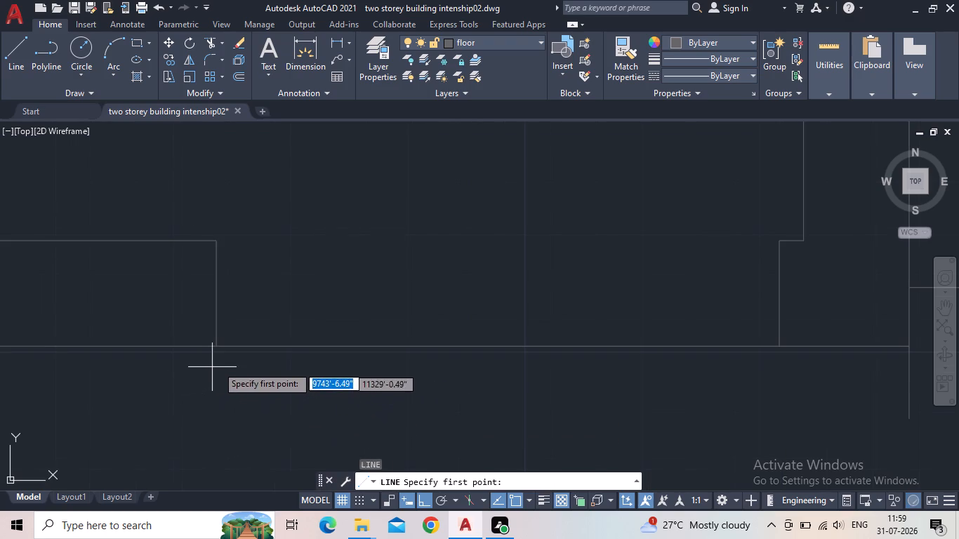
pyautogui.click(215, 347)
pyautogui.click(218, 441)
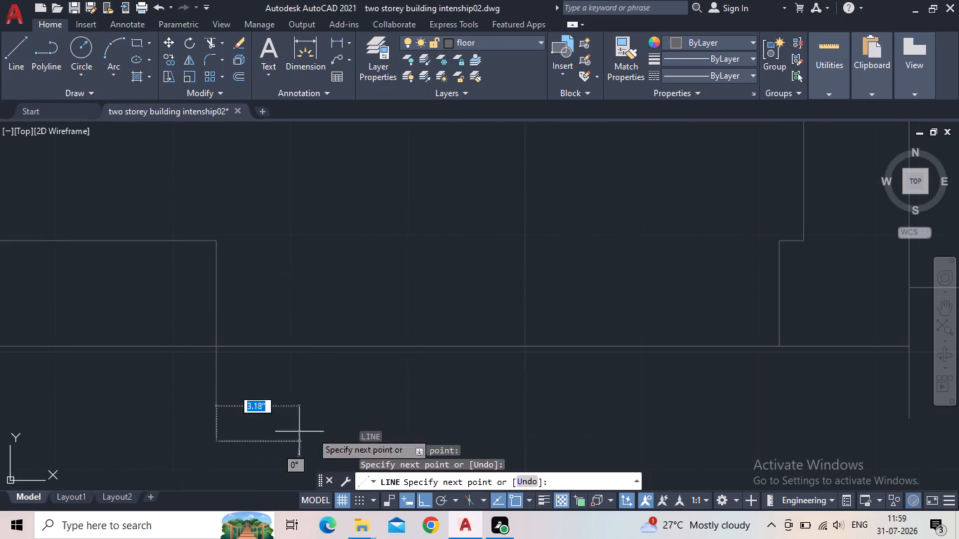
pyautogui.press('Escape')
# Draw a horizontal line from the lower end of the right wall line to the short vertical line under the left jamb.
pyautogui.scroll(-1, 377, 428)
pyautogui.moveTo(377, 428); pyautogui.dragTo(107, 387, button='middle')
pyautogui.scroll(-1, 110, 387)
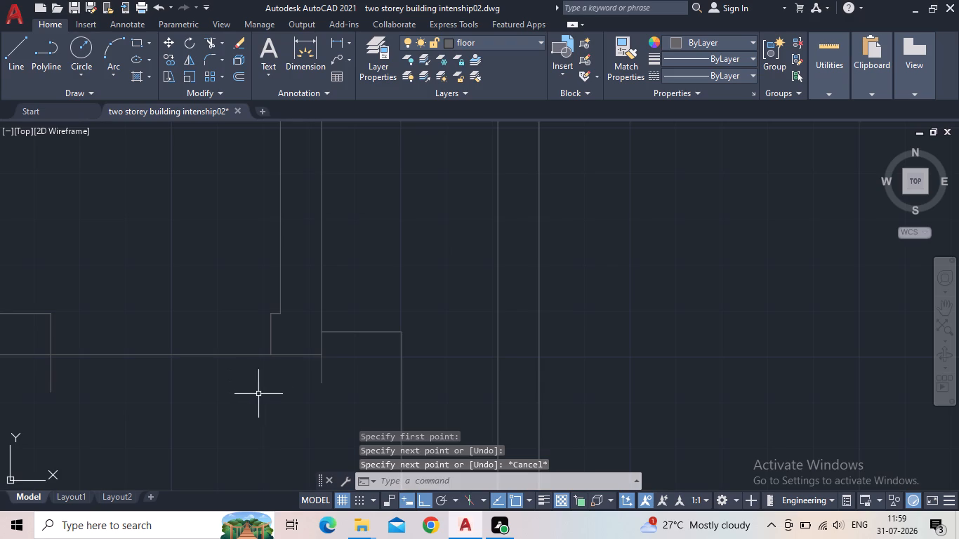
pyautogui.scroll(1, 269, 388)
pyautogui.press('space')
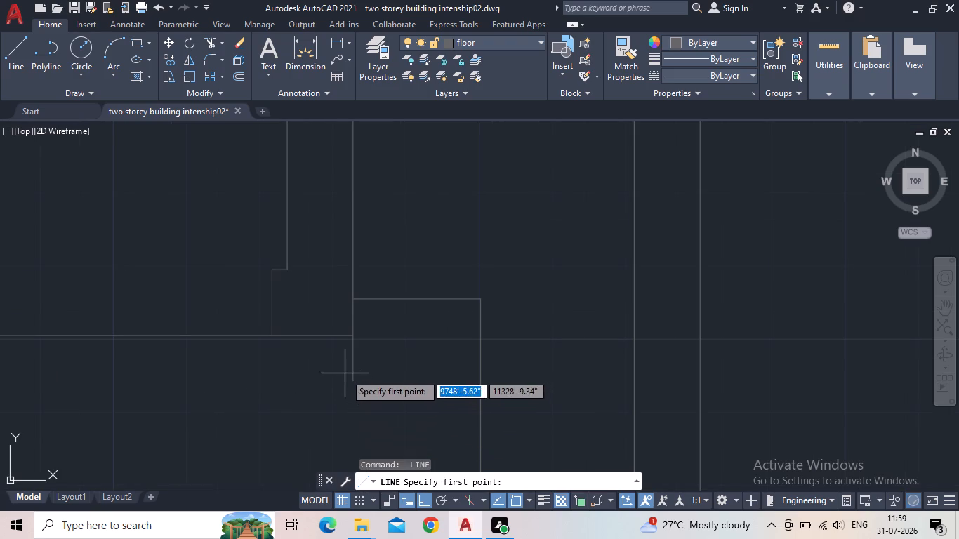
pyautogui.click(354, 380)
pyautogui.moveTo(53, 387); pyautogui.dragTo(335, 380, button='middle')
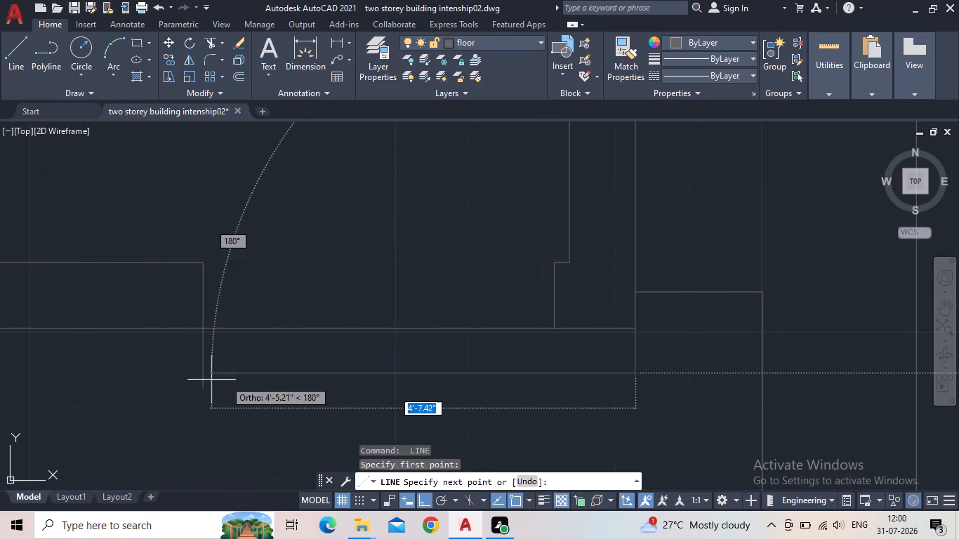
pyautogui.click(204, 372)
pyautogui.press('Escape')
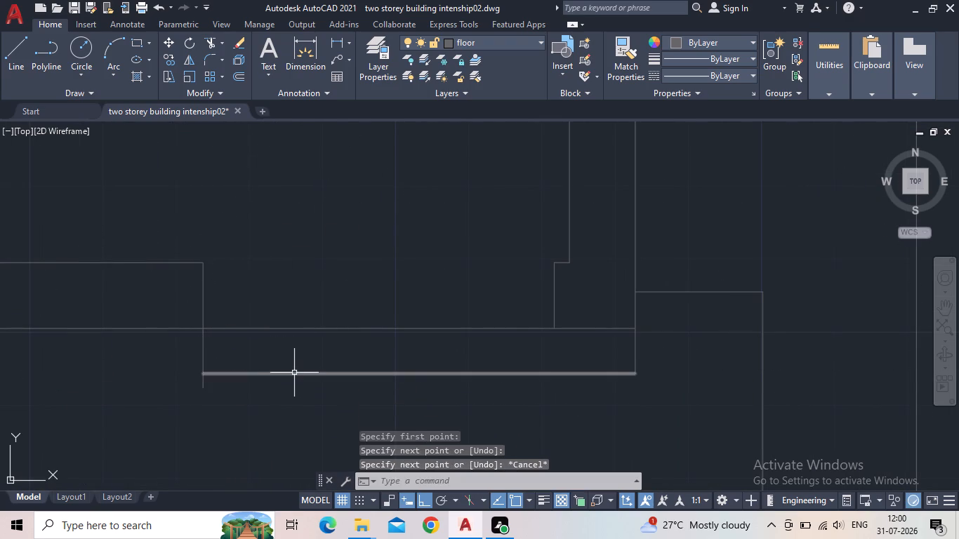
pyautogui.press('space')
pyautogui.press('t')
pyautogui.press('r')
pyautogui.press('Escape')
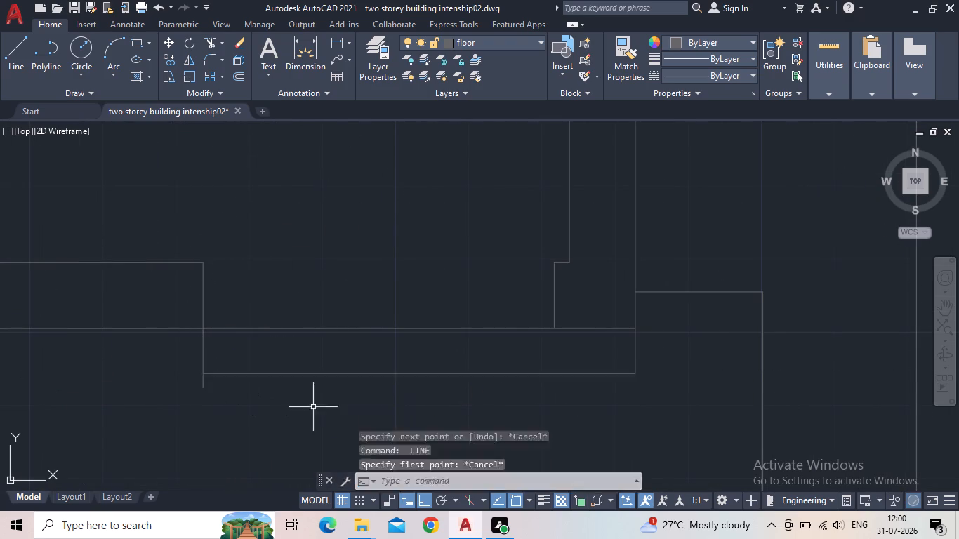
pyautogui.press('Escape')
# Trim the end of the left vertical line that sticks out below the new horizontal line.
pyautogui.press('t')
pyautogui.press('r')
pyautogui.press('space')
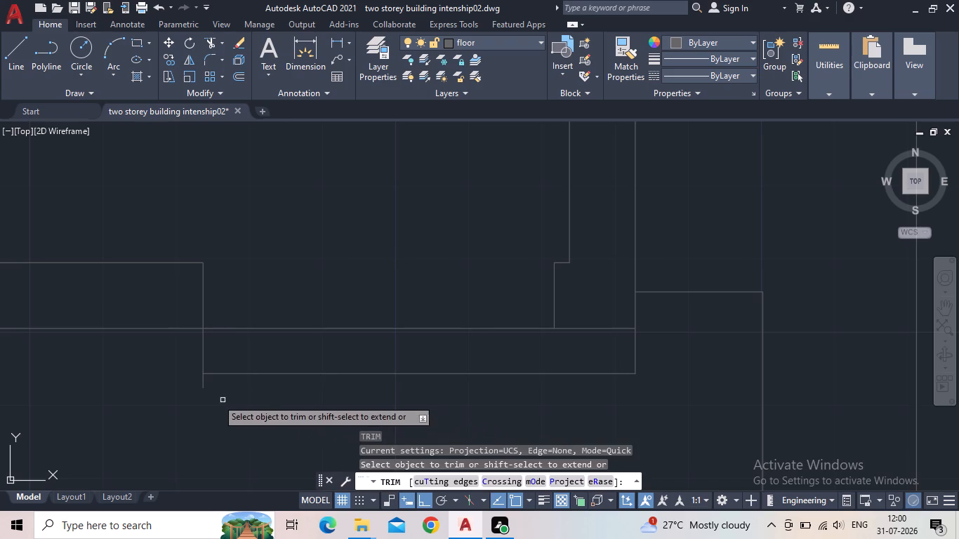
pyautogui.click(204, 385)
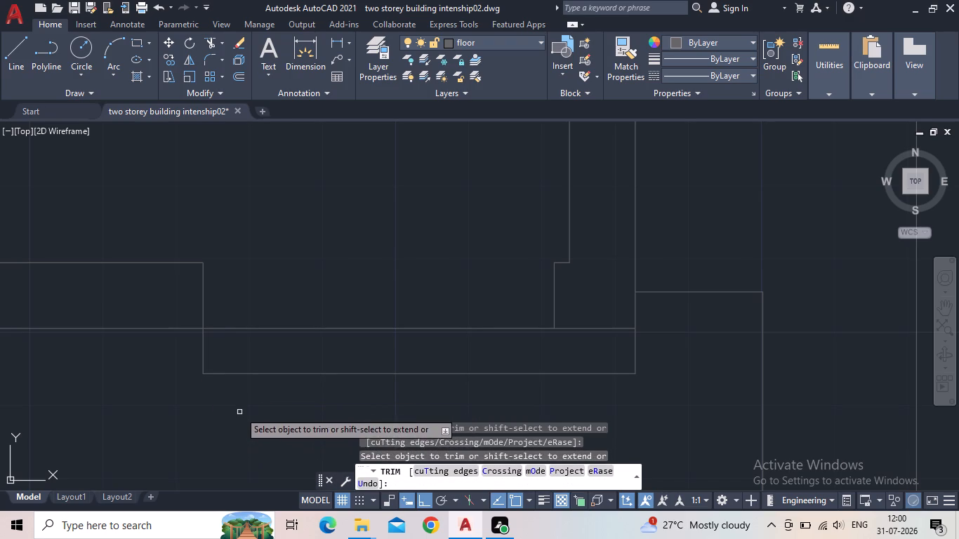
pyautogui.press('Escape')
# Draw two slanted lines from the bottom strip's lower-left corner up to the lower wall line above its midpoint and down to its lower-right corner.
pyautogui.scroll(-3, 307, 380)
pyautogui.scroll(3, 310, 365)
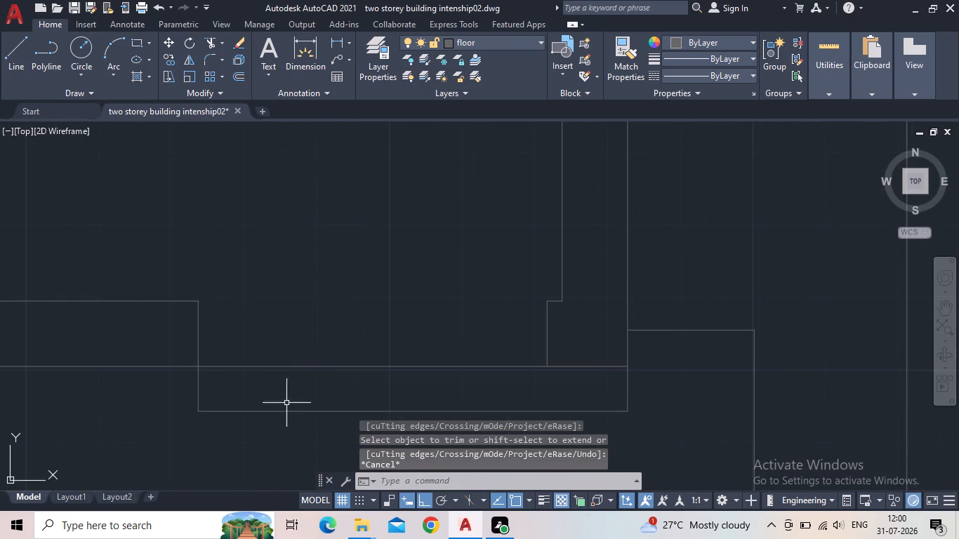
pyautogui.press('space')
pyautogui.press('Escape')
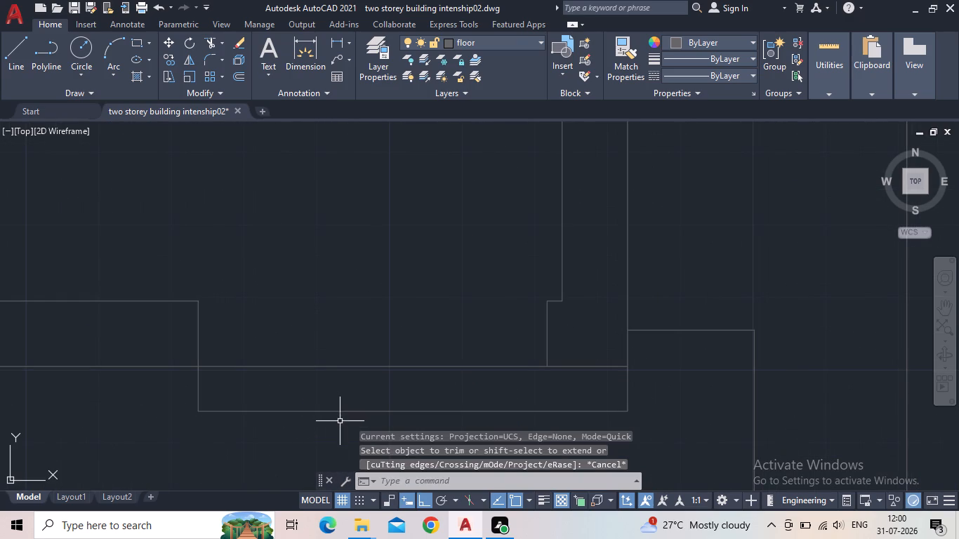
pyautogui.press('l')
pyautogui.press('space')
pyautogui.click(198, 410)
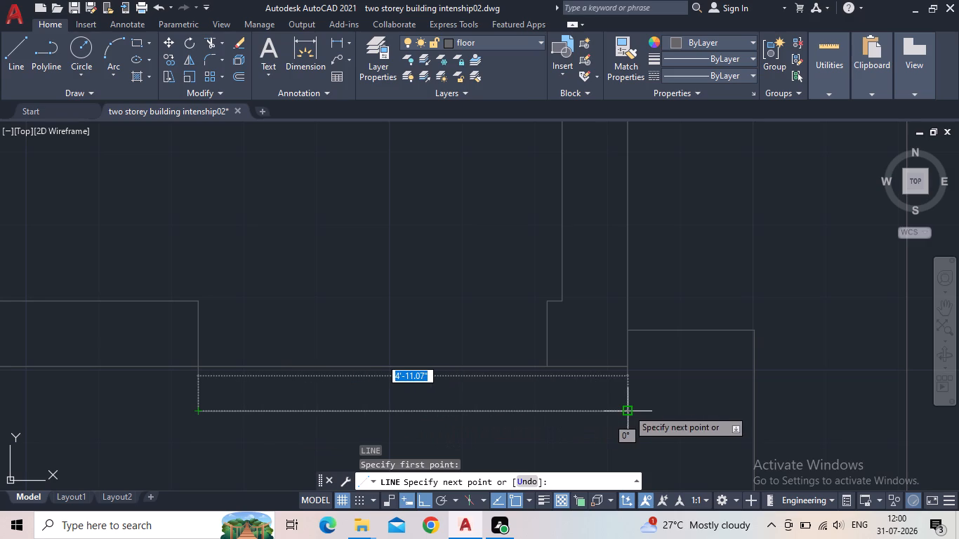
pyautogui.click(414, 368)
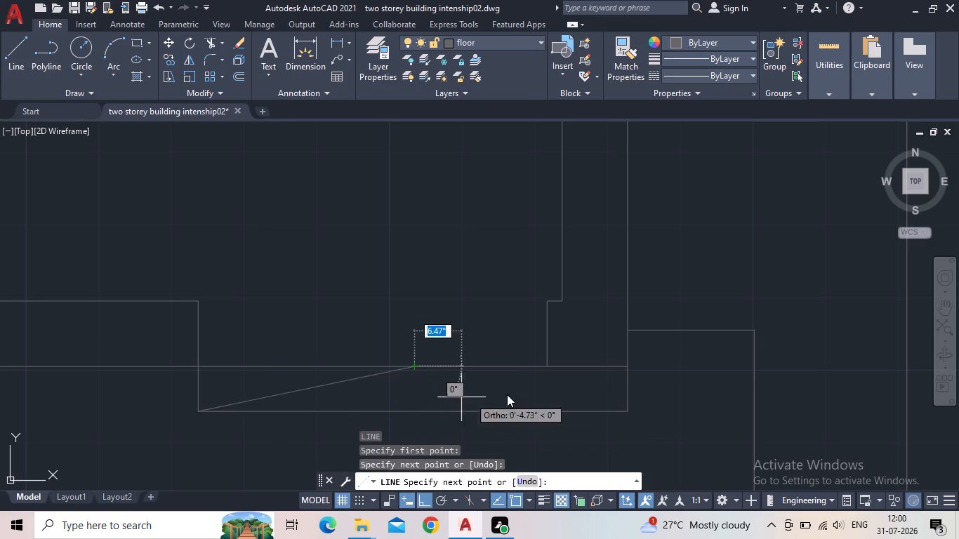
pyautogui.click(626, 411)
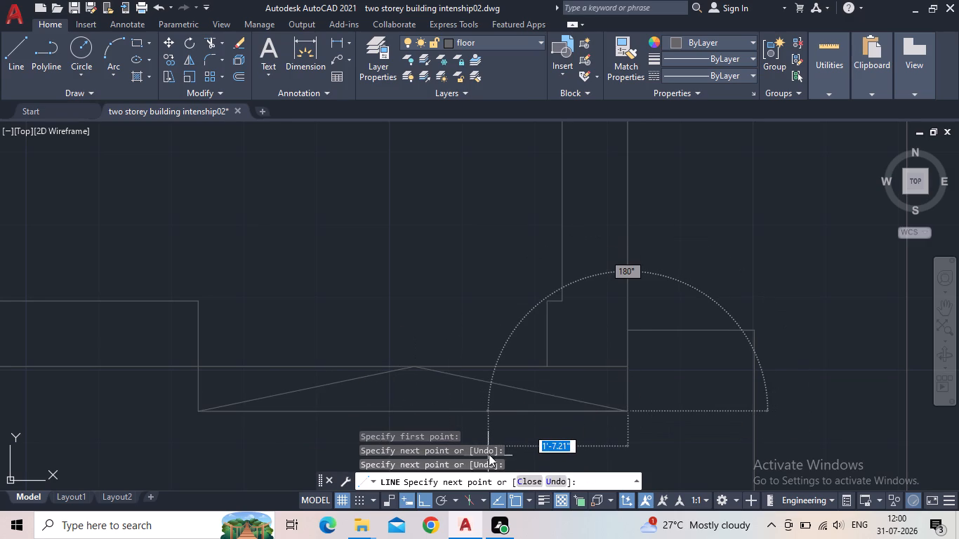
pyautogui.press('Escape')
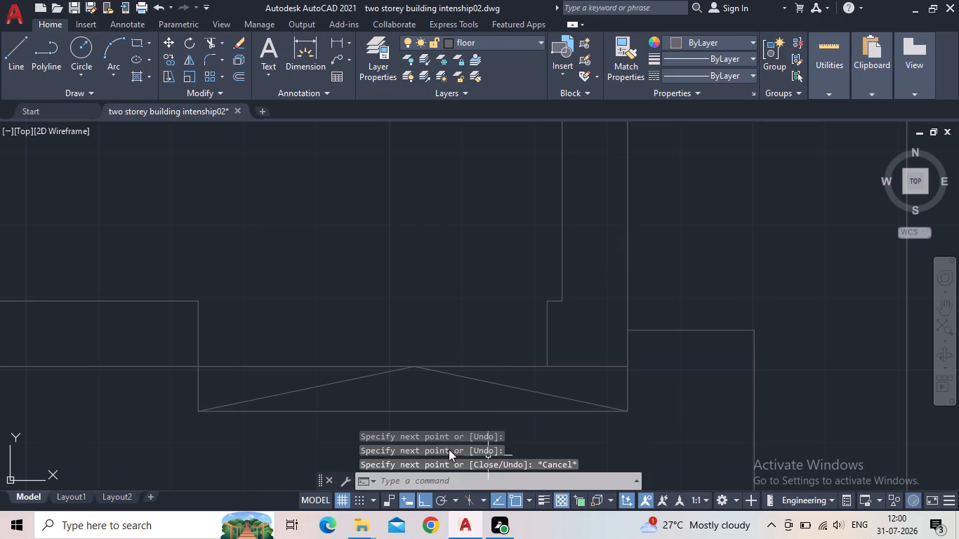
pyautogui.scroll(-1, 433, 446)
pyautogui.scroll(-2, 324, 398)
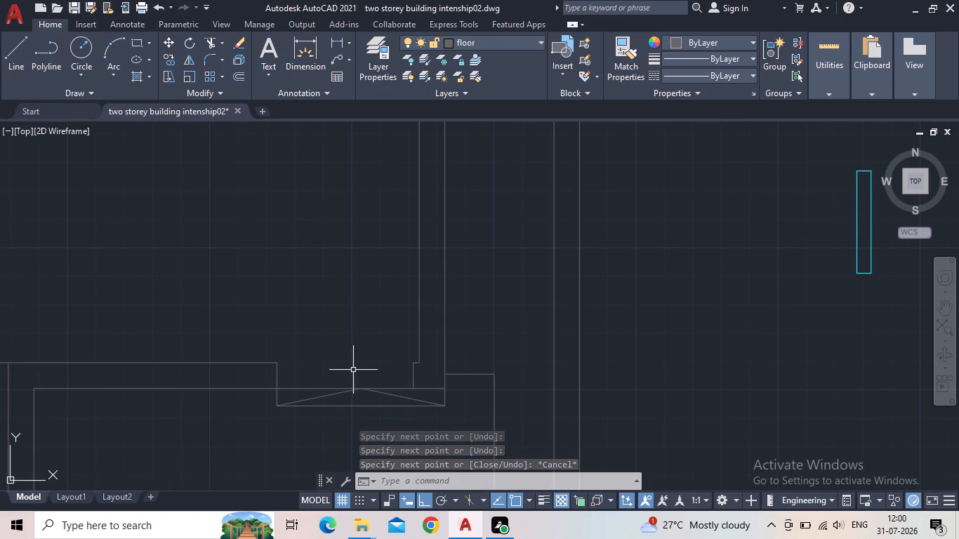
# Examine the strip with the two slanted lines under the door opening and its fit with the surrounding walls.
pyautogui.moveTo(348, 365); pyautogui.dragTo(316, 320, button='middle')
pyautogui.scroll(-1, 337, 349)
pyautogui.scroll(2, 363, 385)
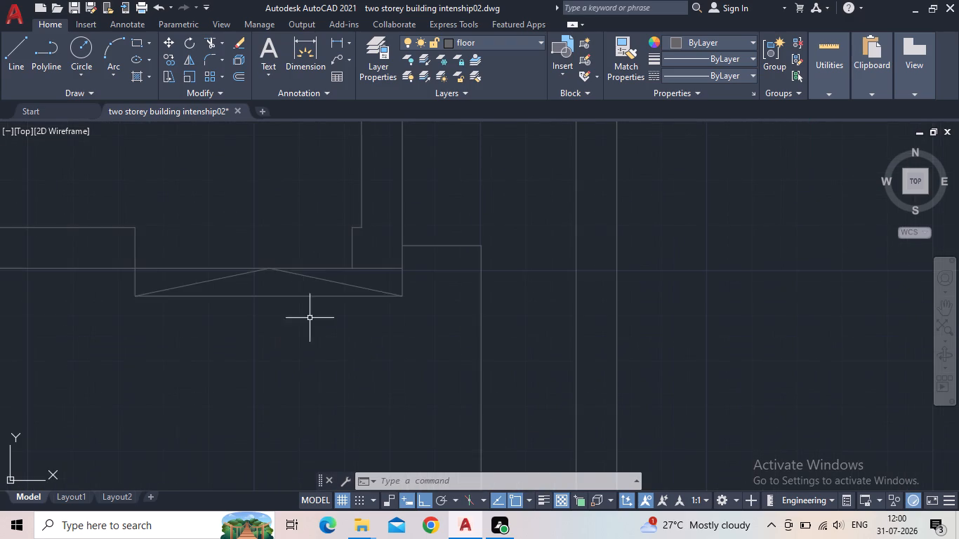
pyautogui.scroll(3, 268, 280)
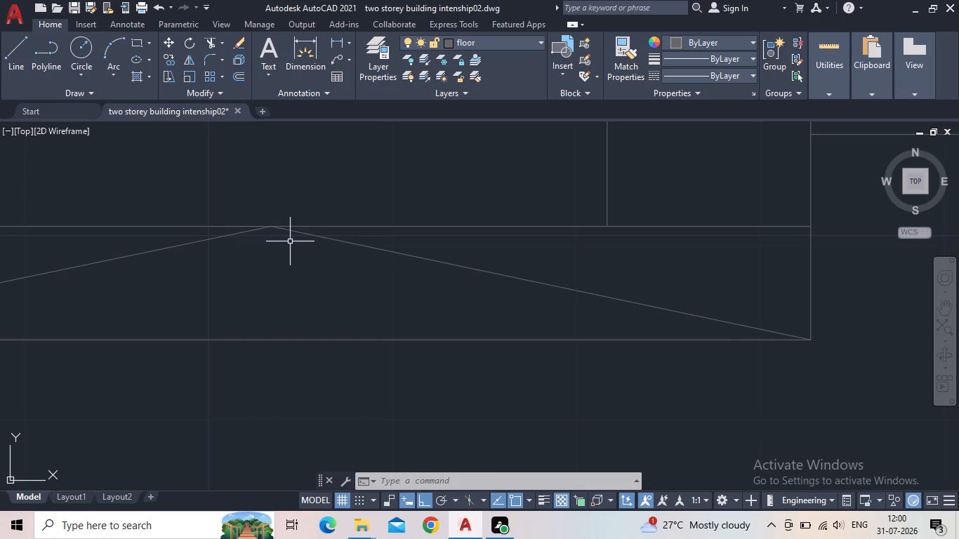
pyautogui.scroll(-3, 366, 314)
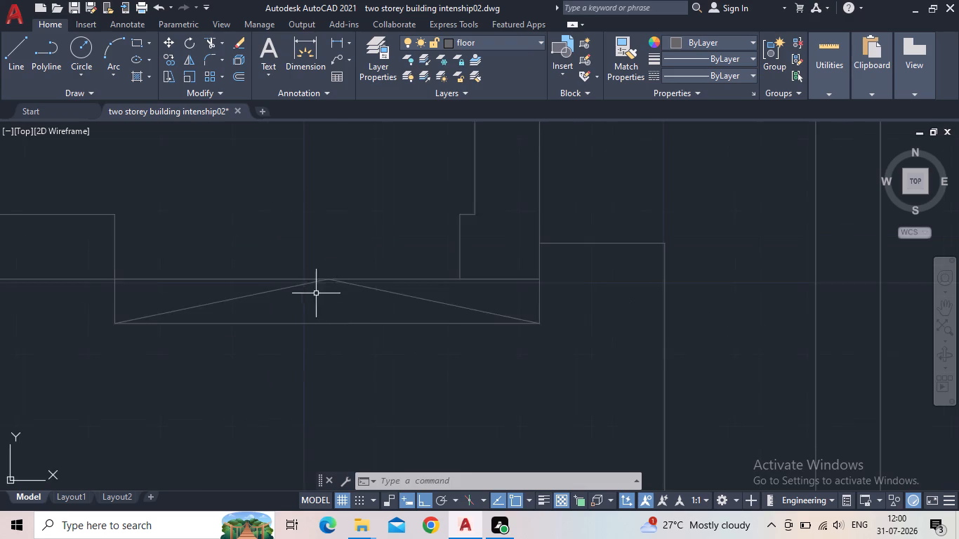
pyautogui.scroll(-2, 315, 294)
pyautogui.moveTo(300, 277); pyautogui.dragTo(590, 321, button='middle')
pyautogui.scroll(-1, 593, 319)
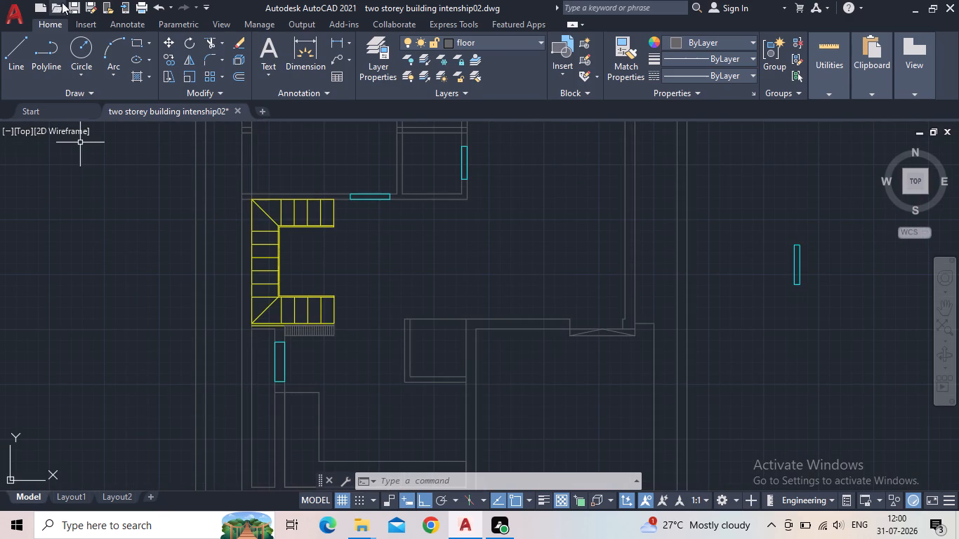
# Save the drawing.
pyautogui.click(74, 2)
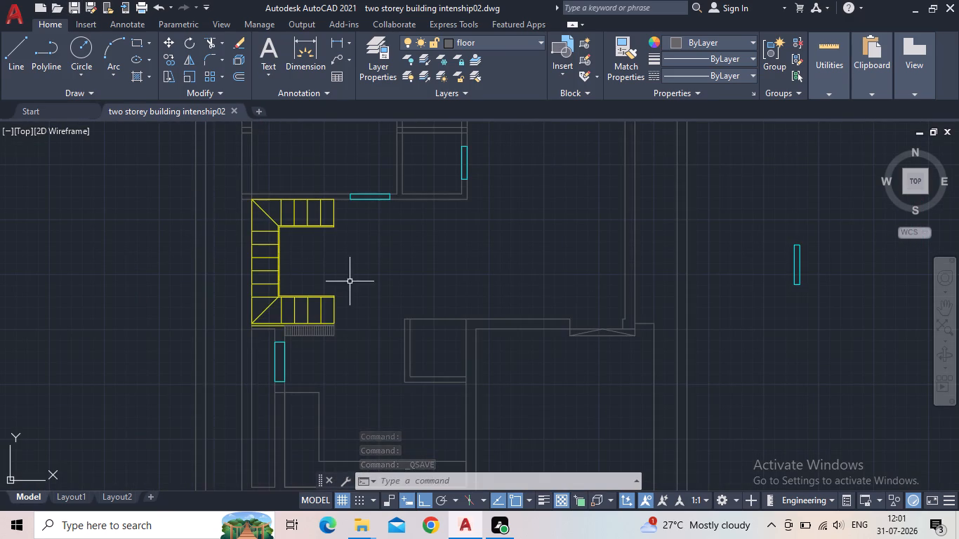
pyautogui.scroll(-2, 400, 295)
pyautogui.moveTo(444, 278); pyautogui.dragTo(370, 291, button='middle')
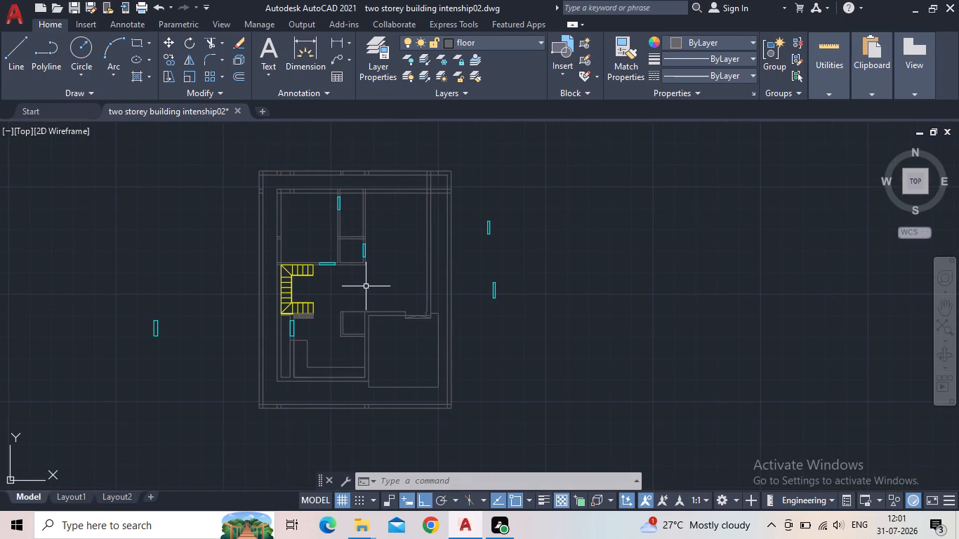
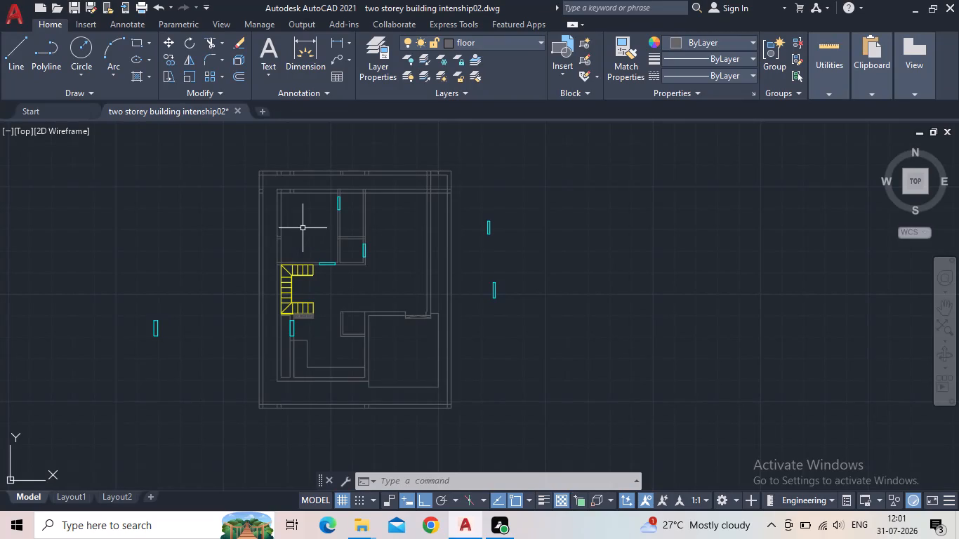
# Examine the floor plan around the staircase, the hatched strip below it, and the outer boundary wall's lower-right corner.
pyautogui.scroll(5, 308, 305)
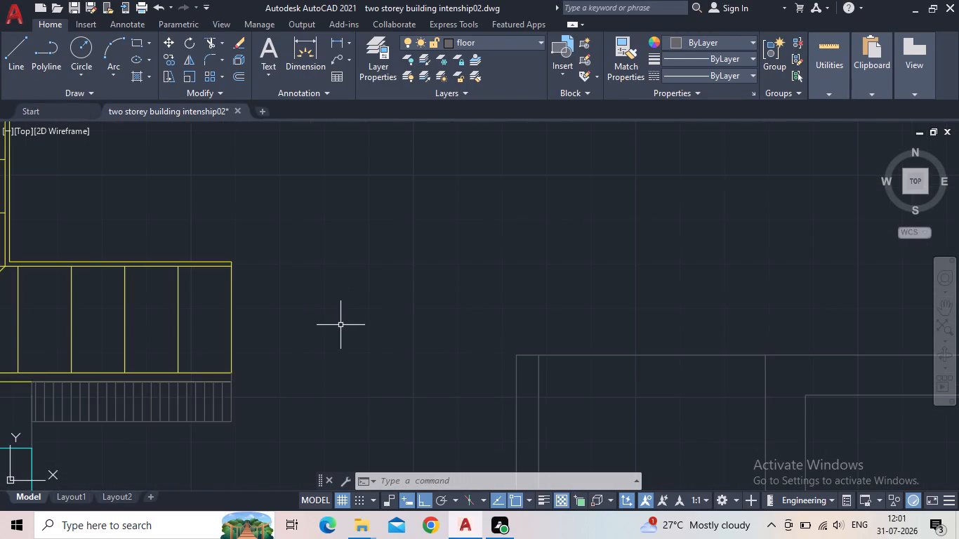
pyautogui.scroll(-2, 338, 332)
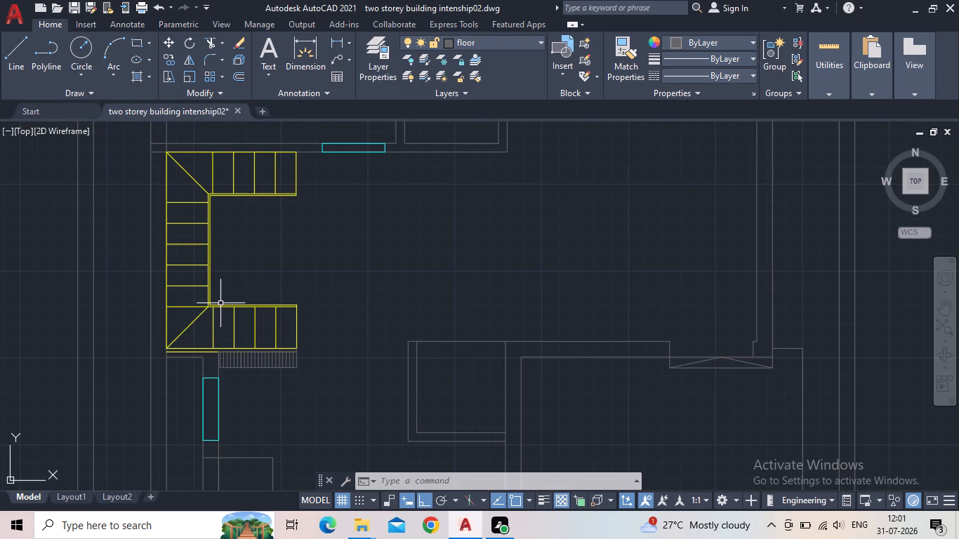
pyautogui.scroll(-1, 385, 342)
pyautogui.moveTo(366, 360); pyautogui.dragTo(318, 387, button='middle')
pyautogui.scroll(-2, 314, 387)
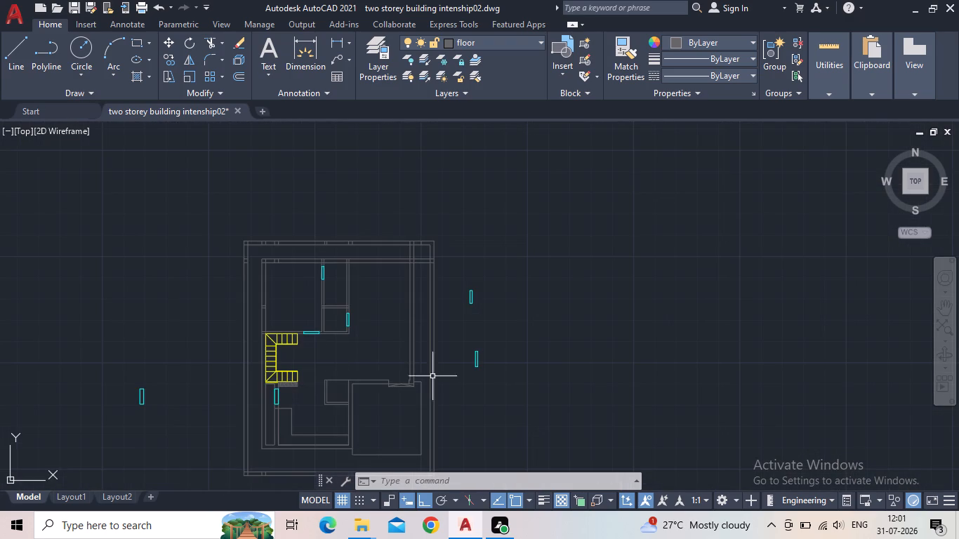
pyautogui.moveTo(477, 412); pyautogui.dragTo(494, 272, button='middle')
pyautogui.scroll(2, 448, 351)
pyautogui.scroll(2, 371, 319)
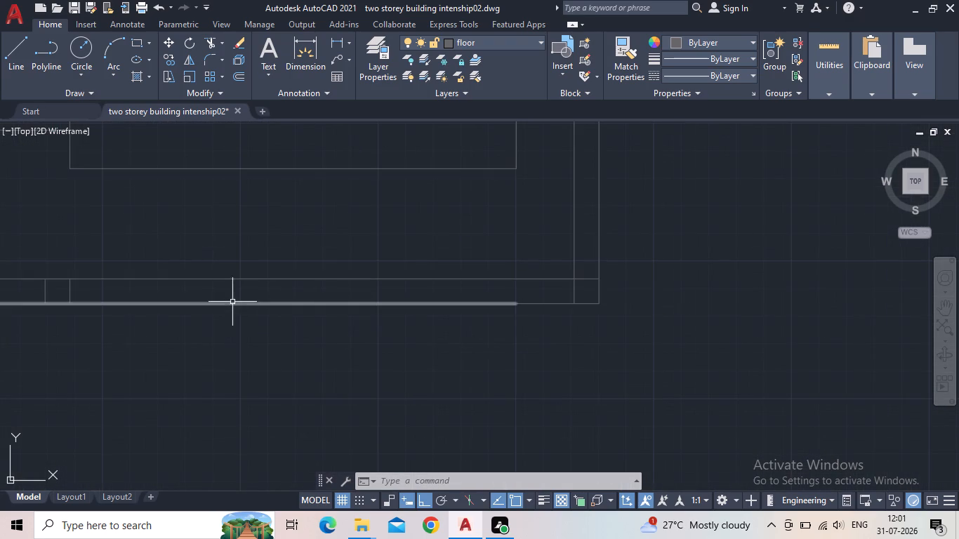
pyautogui.scroll(-3, 254, 380)
pyautogui.moveTo(403, 395); pyautogui.dragTo(633, 488, button='middle')
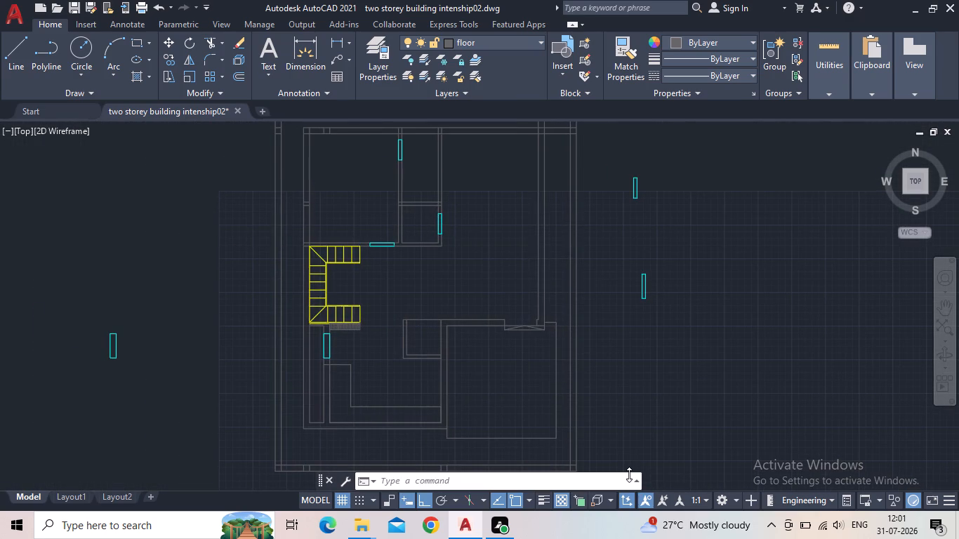
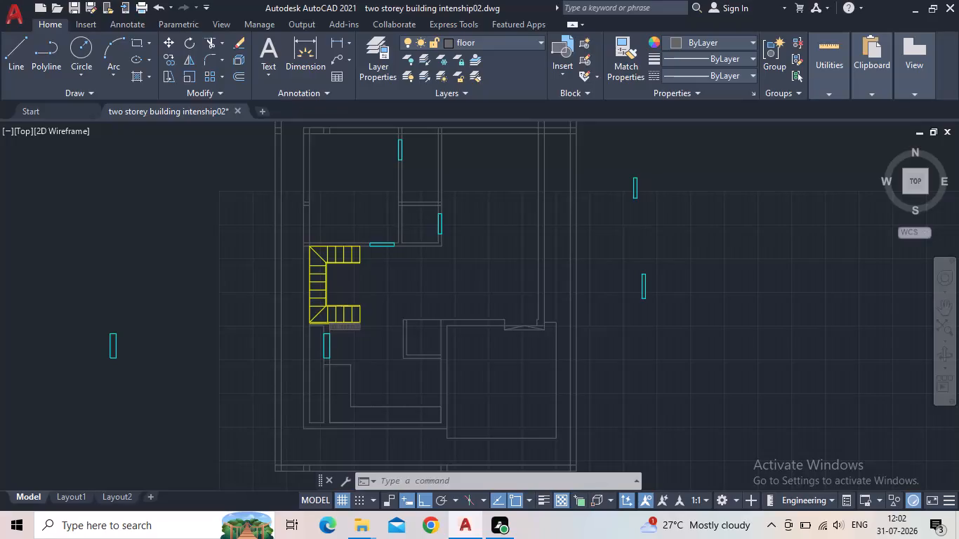
# Erase the three leftover door rectangles outside the plan, one west and two east of the boundary wall.
pyautogui.scroll(-1, 535, 335)
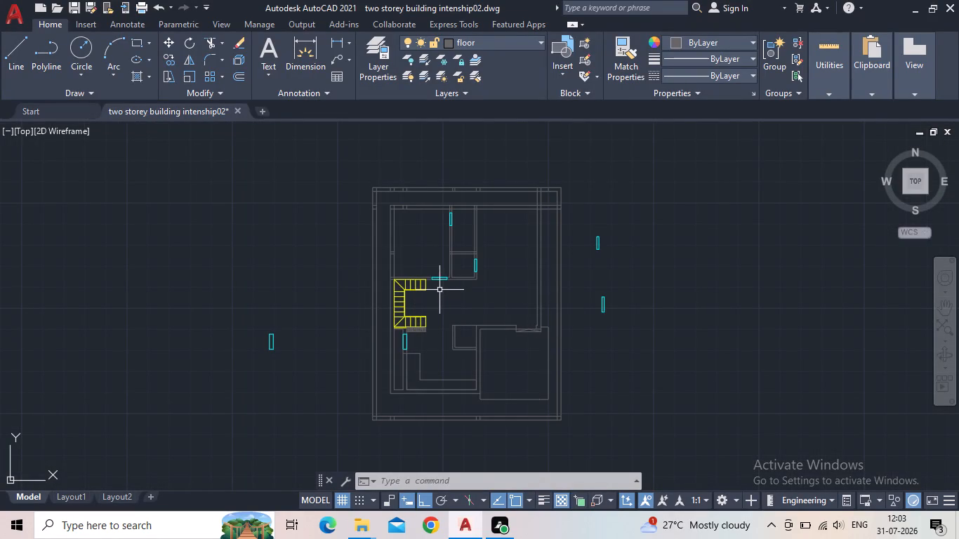
pyautogui.scroll(-1, 436, 260)
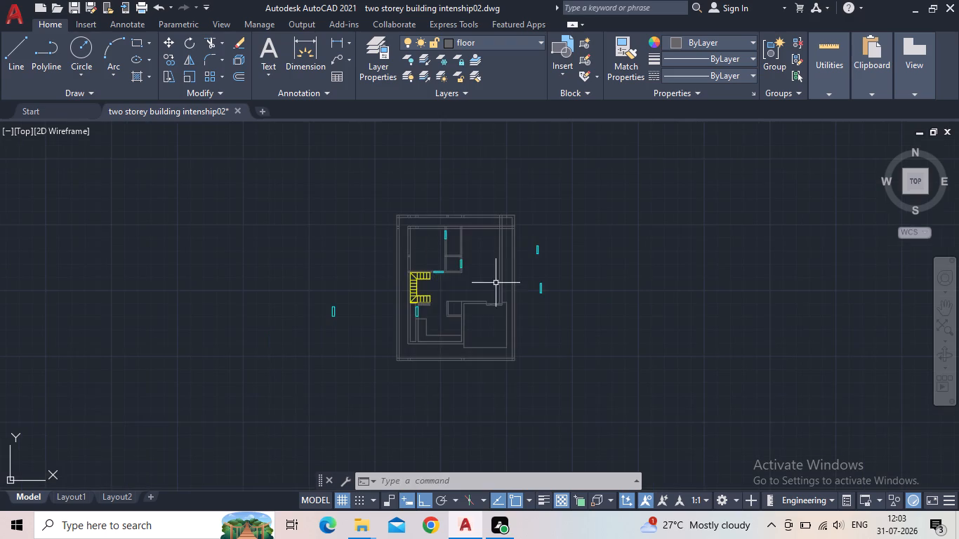
pyautogui.scroll(1, 493, 287)
pyautogui.moveTo(274, 366); pyautogui.dragTo(244, 343)
pyautogui.click(201, 301)
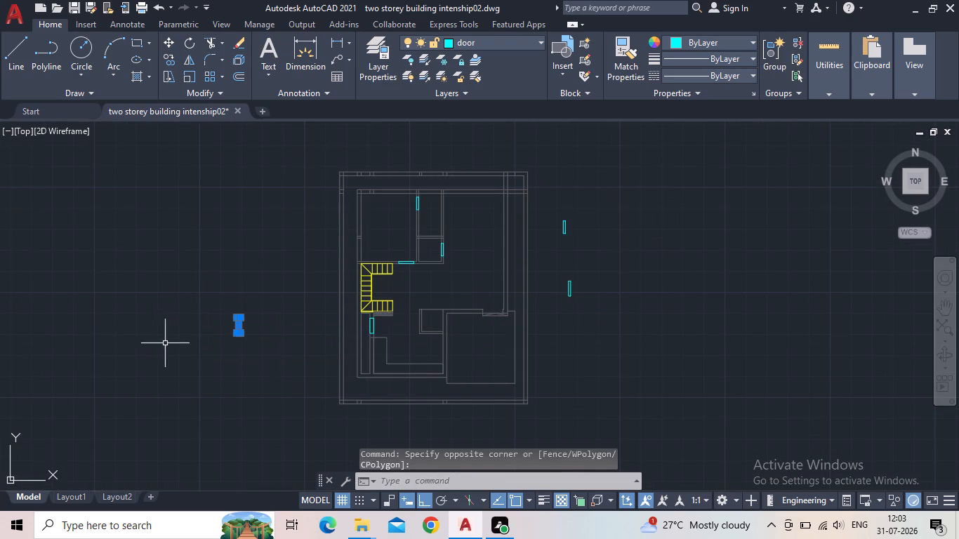
pyautogui.press('Delete')
pyautogui.click(590, 317)
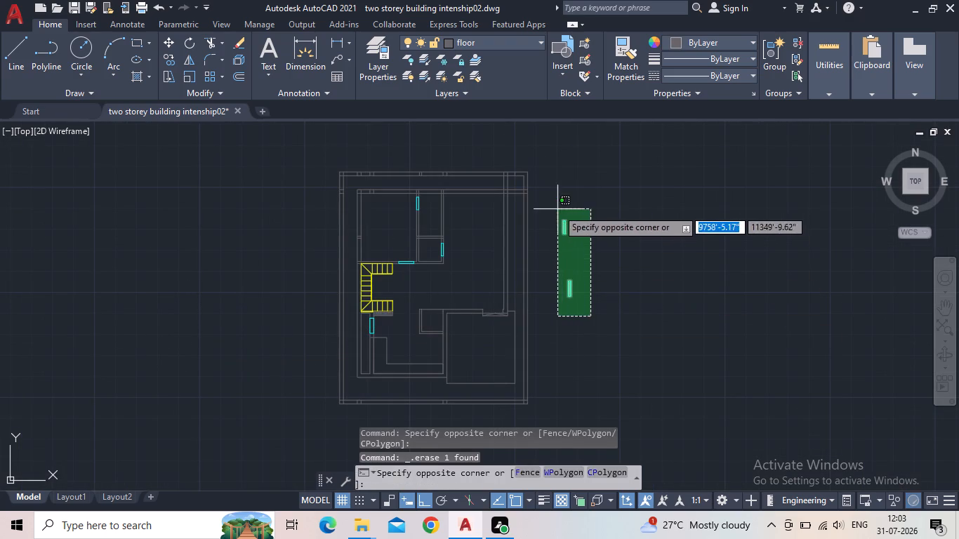
pyautogui.click(557, 208)
pyautogui.press('Delete')
# Make the door layer the current layer.
pyautogui.scroll(2, 421, 317)
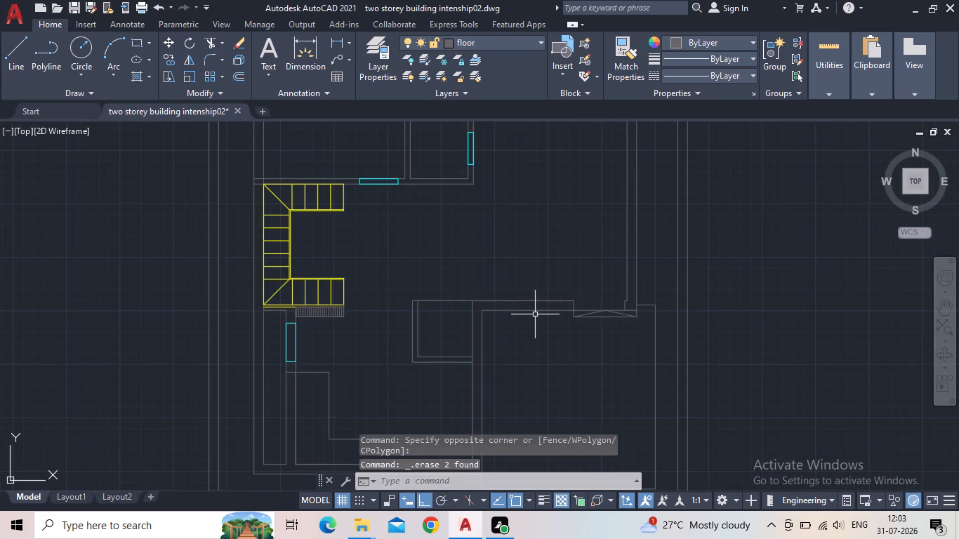
pyautogui.moveTo(567, 347); pyautogui.dragTo(367, 359, button='middle')
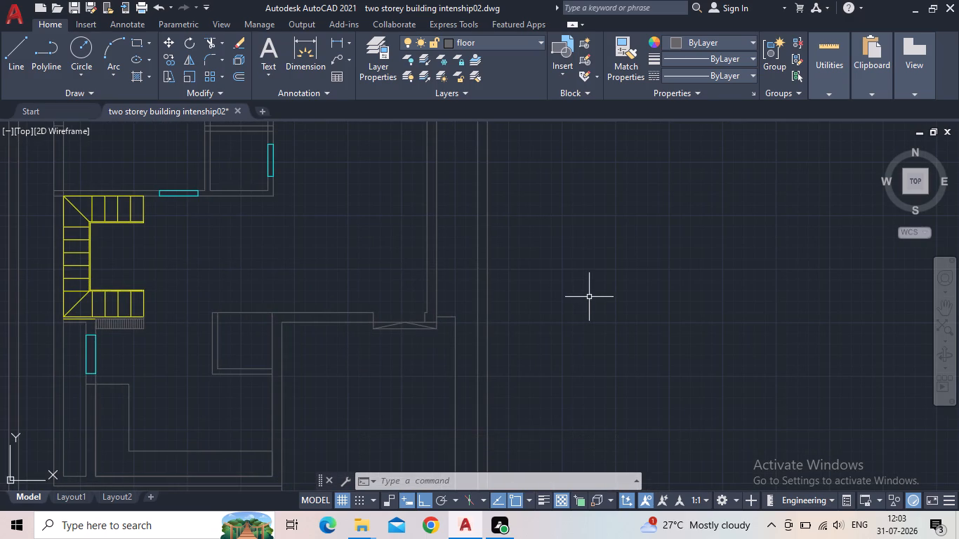
pyautogui.write('rec')
pyautogui.press('Return')
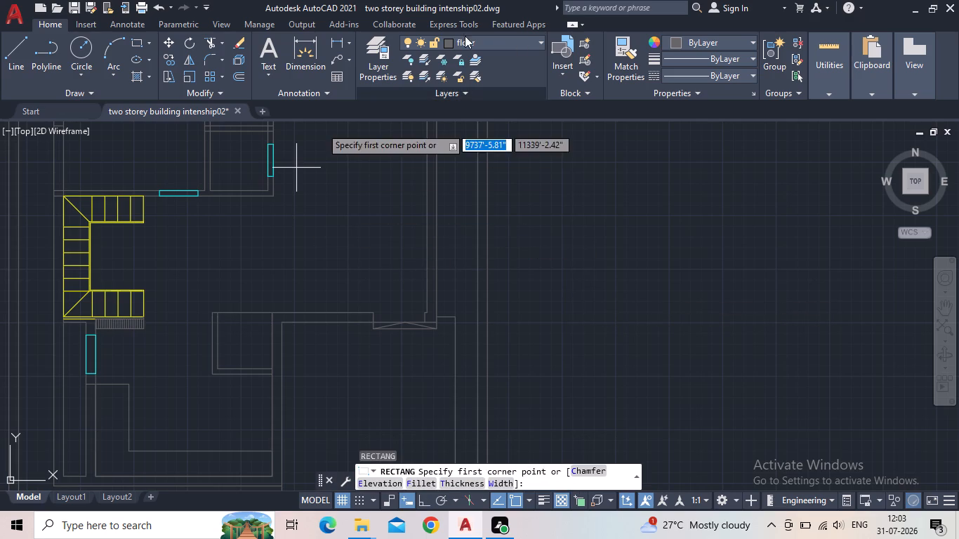
pyautogui.click(363, 52)
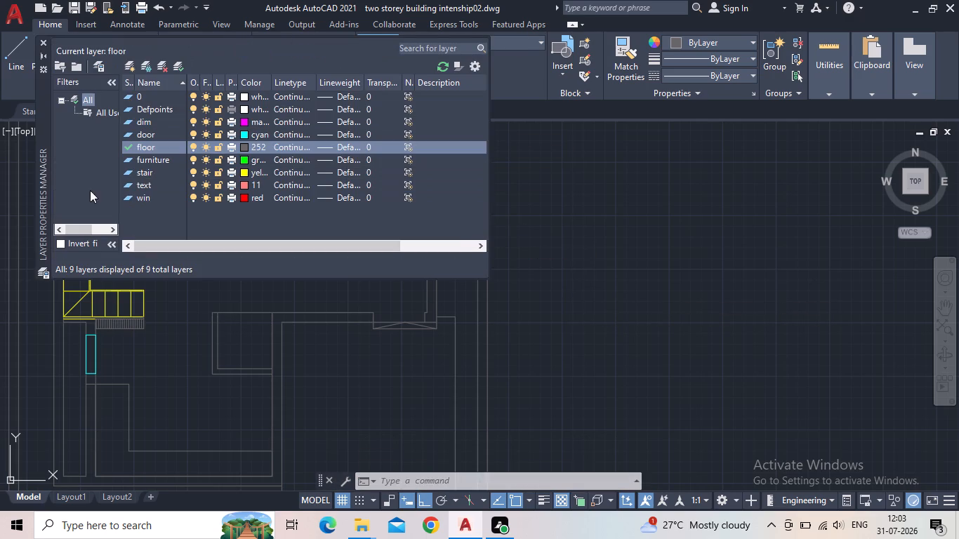
pyautogui.doubleClick(126, 135)
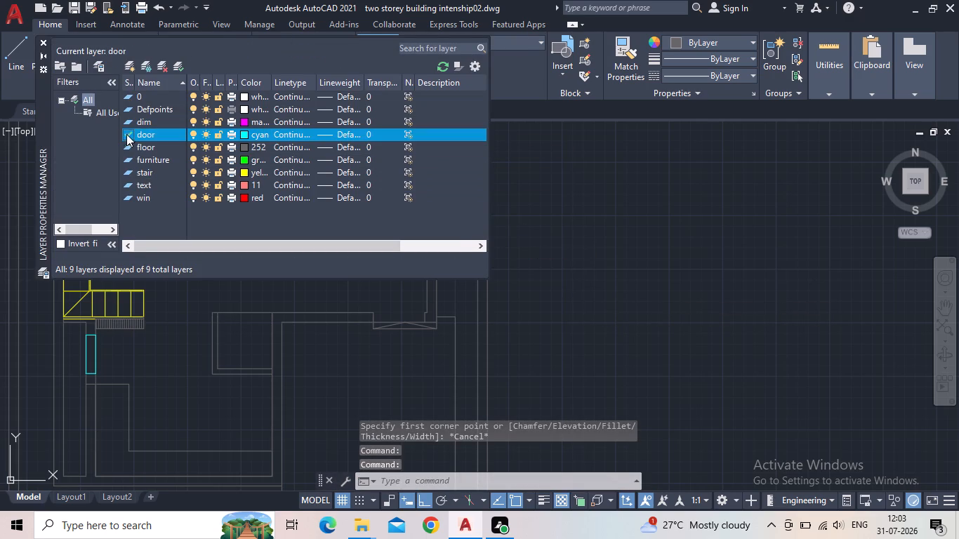
pyautogui.click(45, 40)
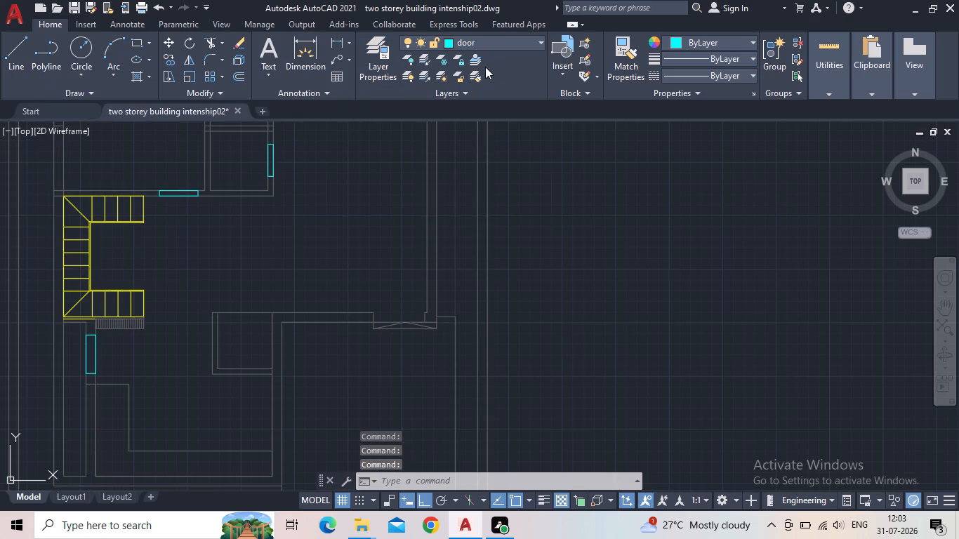
# Draw a door rectangle with length 9" and width 4' in the empty space east of the boundary wall.
pyautogui.click(138, 41)
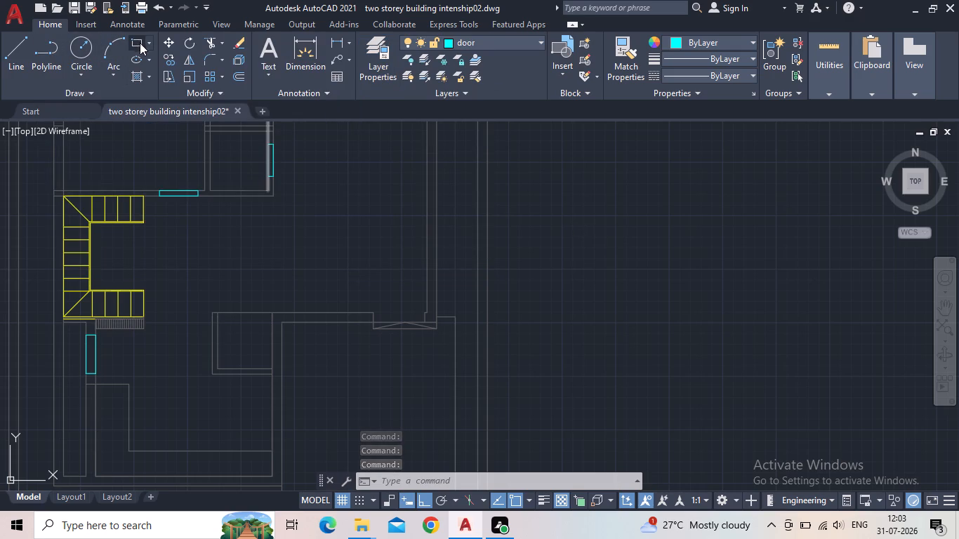
pyautogui.moveTo(625, 227); pyautogui.dragTo(640, 241)
pyautogui.moveTo(734, 305); pyautogui.dragTo(648, 302, button='middle')
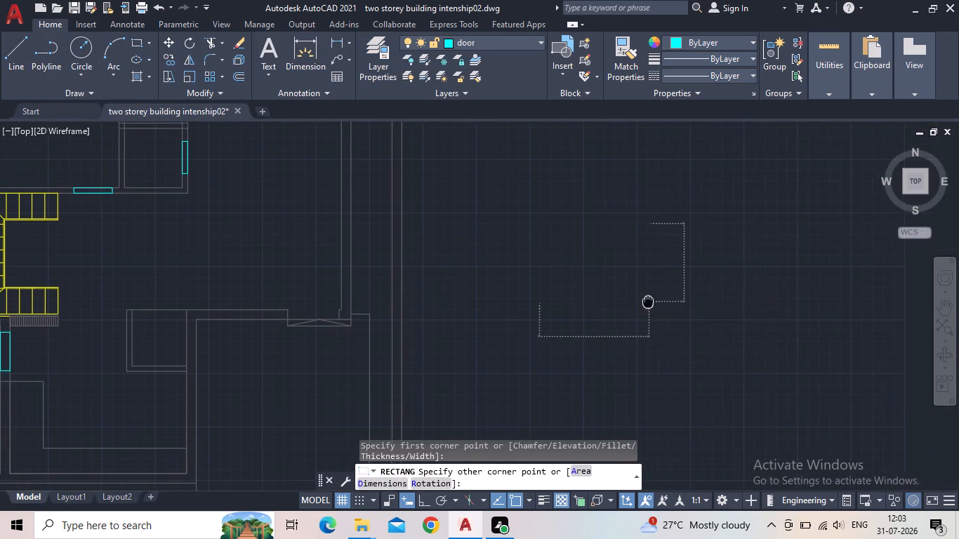
pyautogui.press('d')
pyautogui.press('Return')
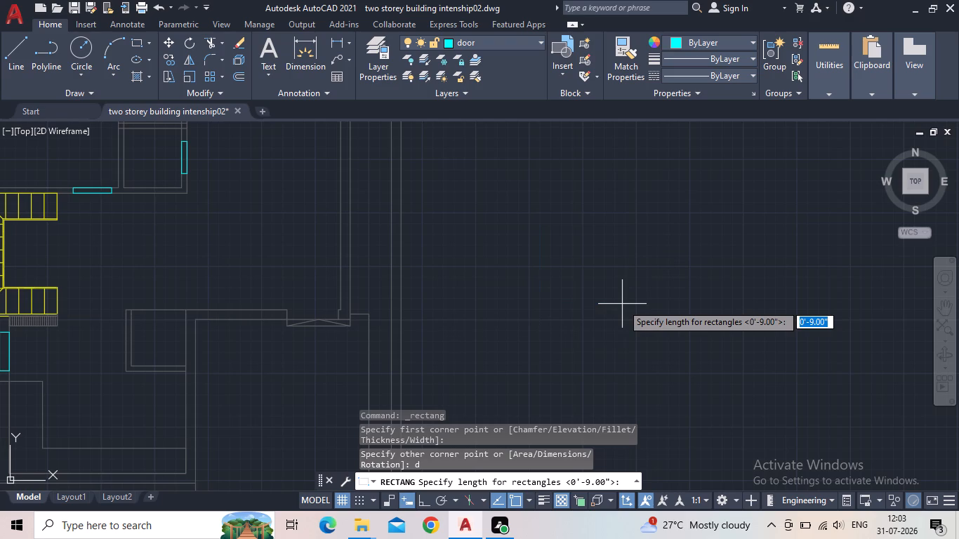
pyautogui.press('9')
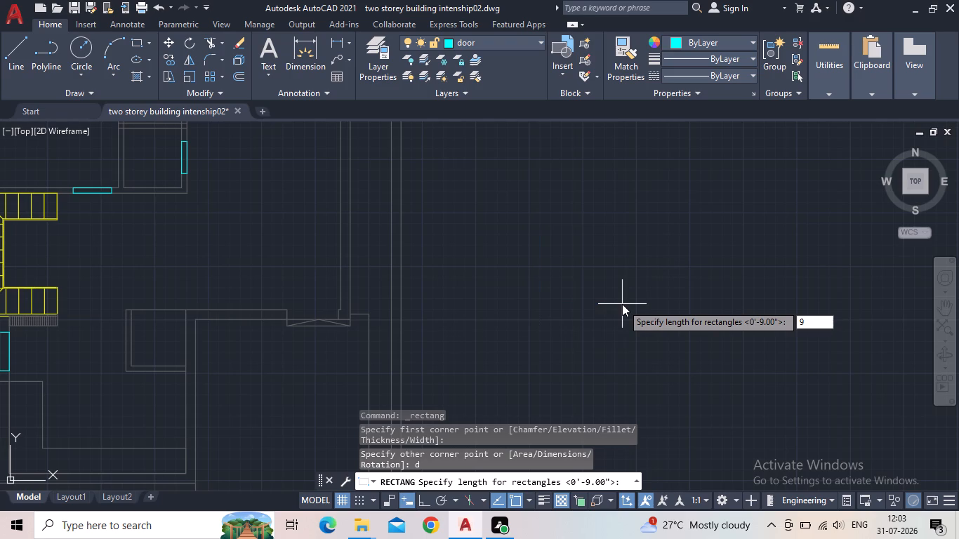
pyautogui.hotkey('shift', '"')
pyautogui.press('Return')
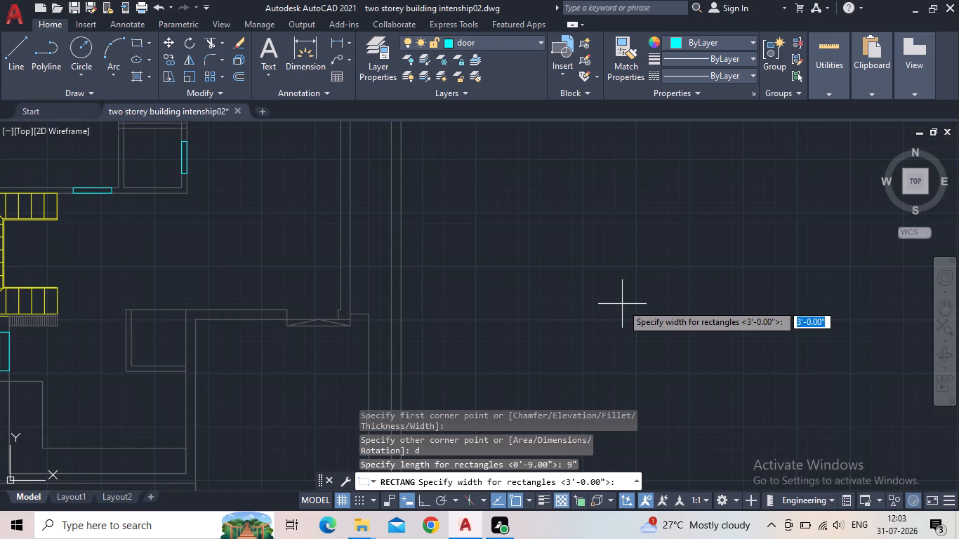
pyautogui.write("4'")
pyautogui.press('Return')
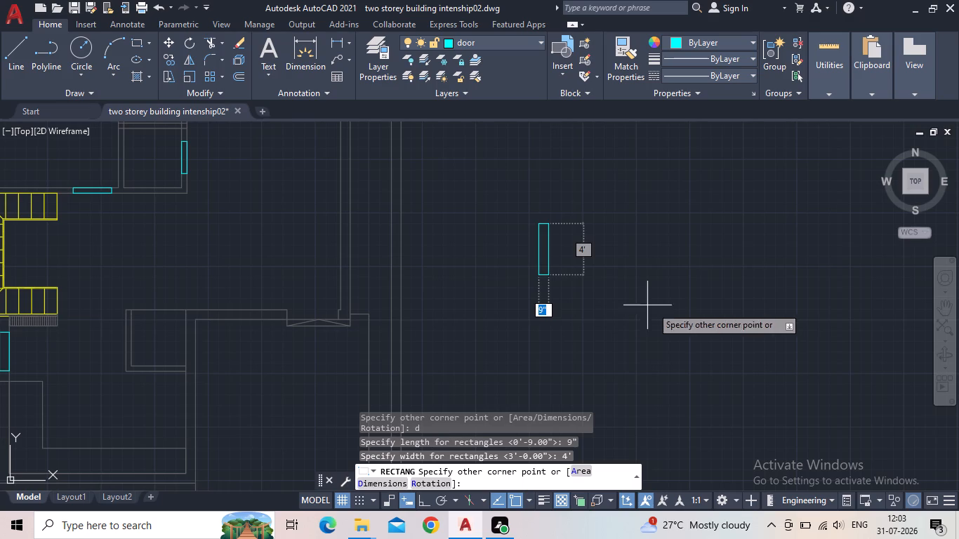
pyautogui.click(571, 267)
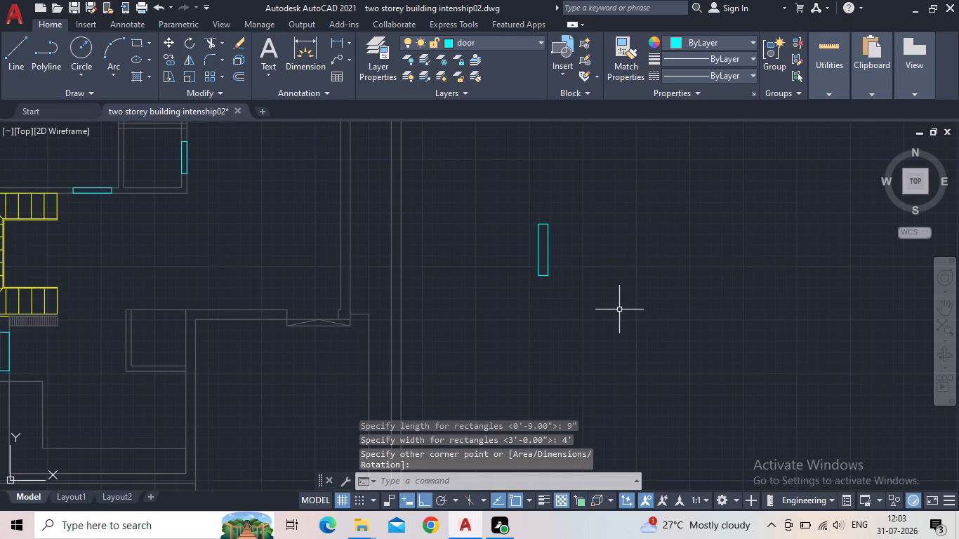
pyautogui.press('Escape')
# Rotate the new door rectangle 270° about its upper-left corner so it lies horizontally.
pyautogui.moveTo(619, 310); pyautogui.dragTo(536, 285)
pyautogui.click(502, 220)
pyautogui.press('r')
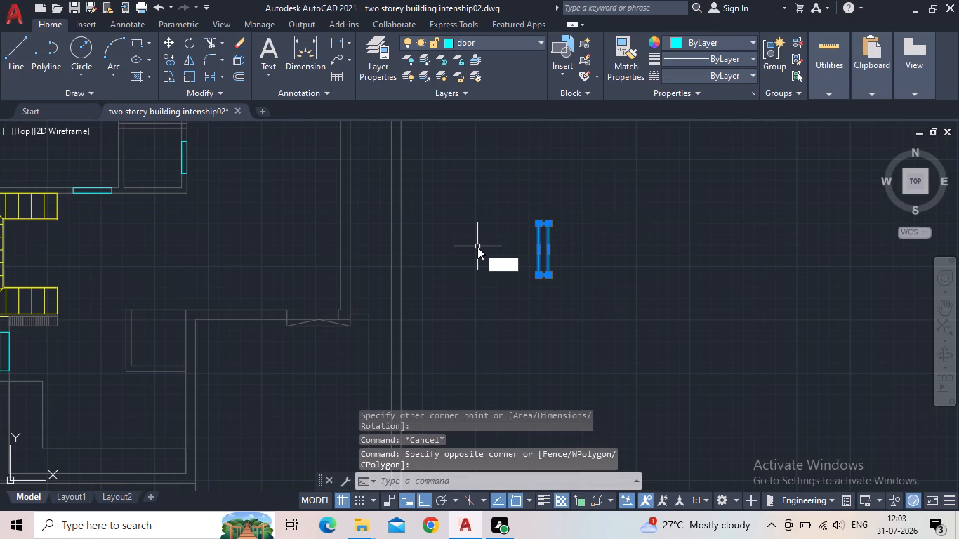
pyautogui.press('o')
pyautogui.press('Return')
pyautogui.click(538, 227)
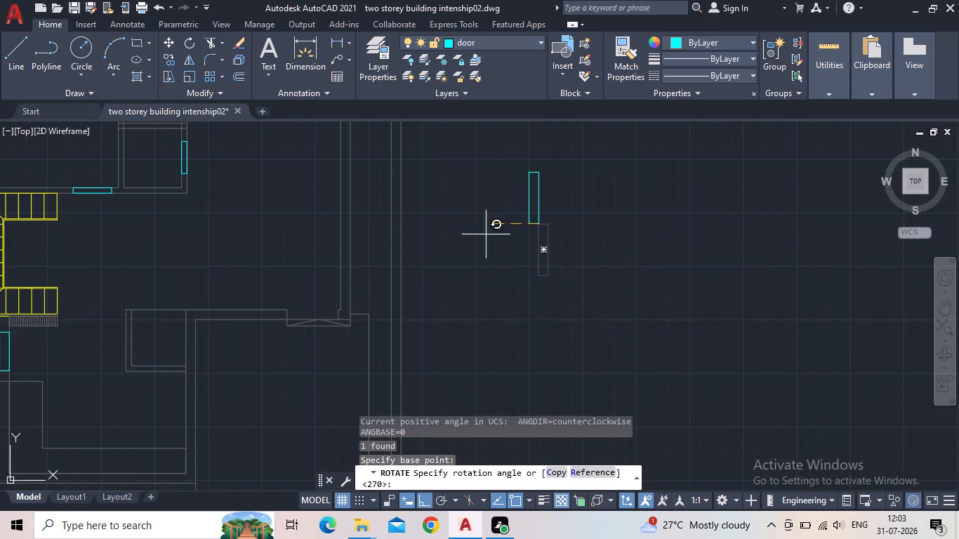
pyautogui.click(500, 286)
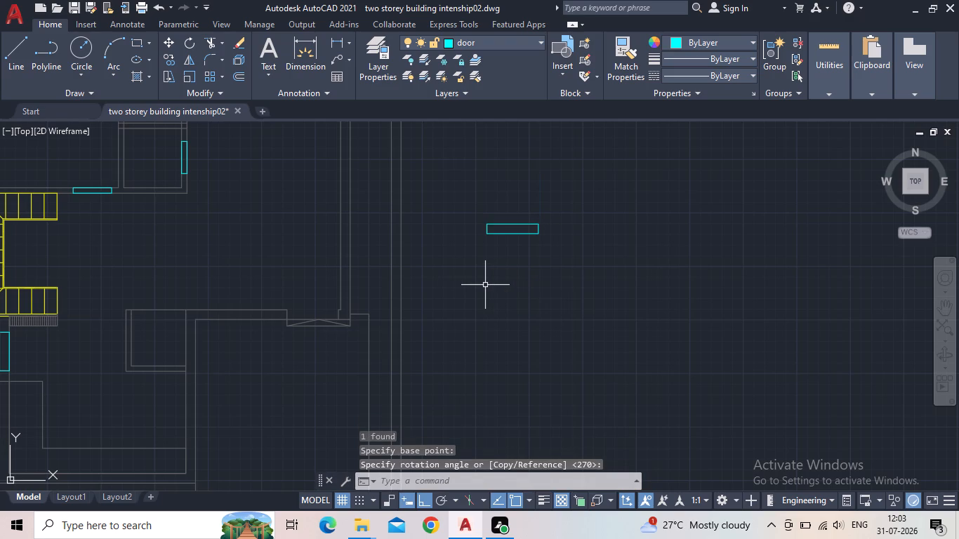
# With Ortho off, copy the door rectangle by its lower-left corner to the west end of the opening above the large southeast room.
pyautogui.scroll(-1, 487, 289)
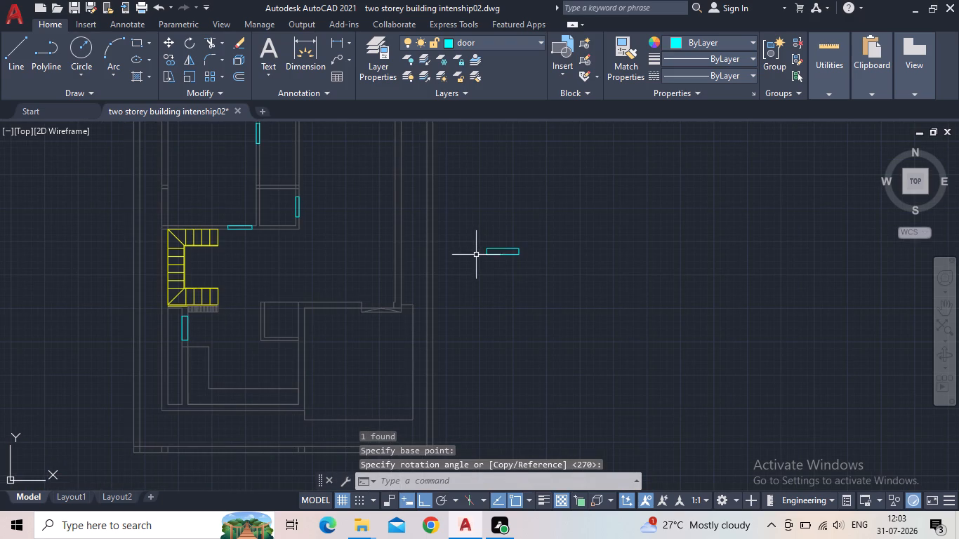
pyautogui.moveTo(476, 261); pyautogui.dragTo(437, 300, button='middle')
pyautogui.scroll(1, 461, 296)
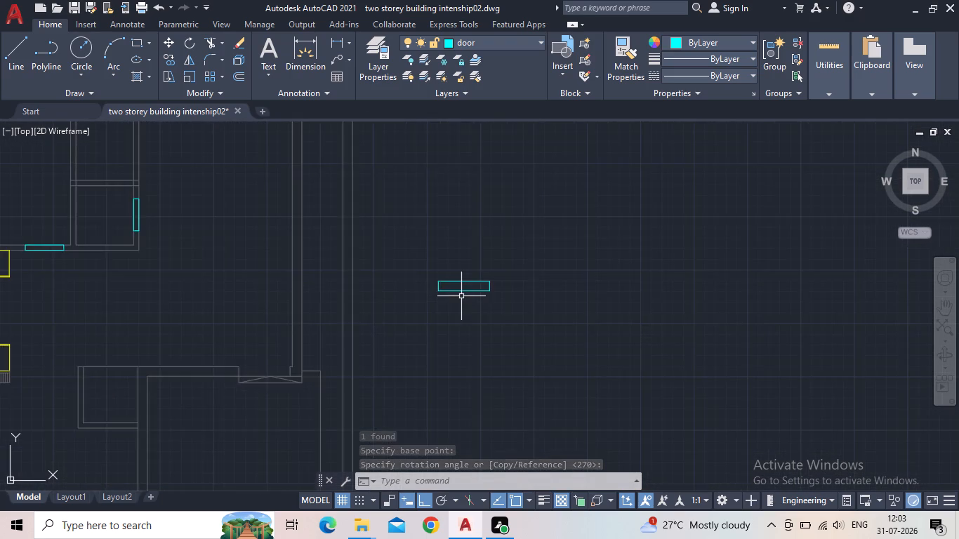
pyautogui.scroll(1, 461, 296)
pyautogui.click(457, 287)
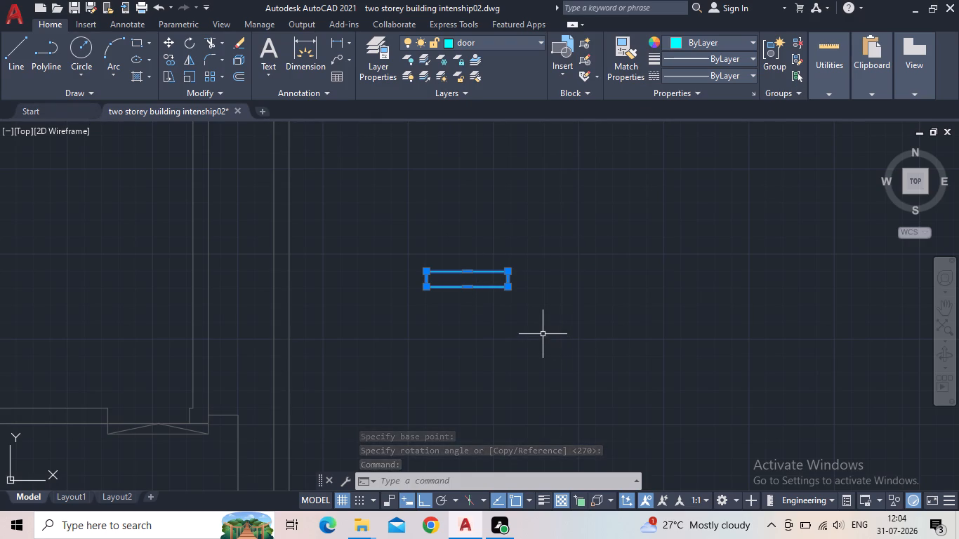
pyautogui.press('c')
pyautogui.press('o')
pyautogui.press('Return')
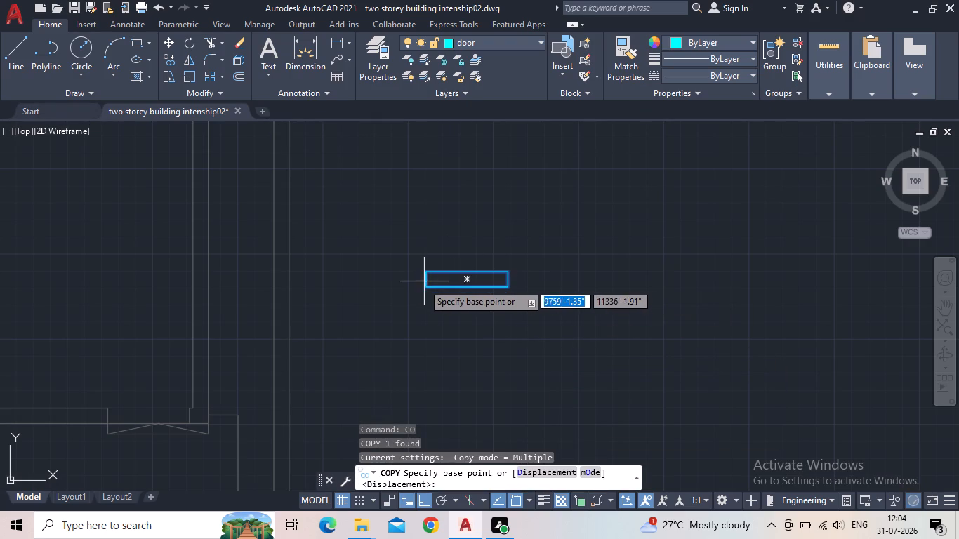
pyautogui.click(428, 289)
pyautogui.moveTo(314, 313); pyautogui.dragTo(418, 313, button='middle')
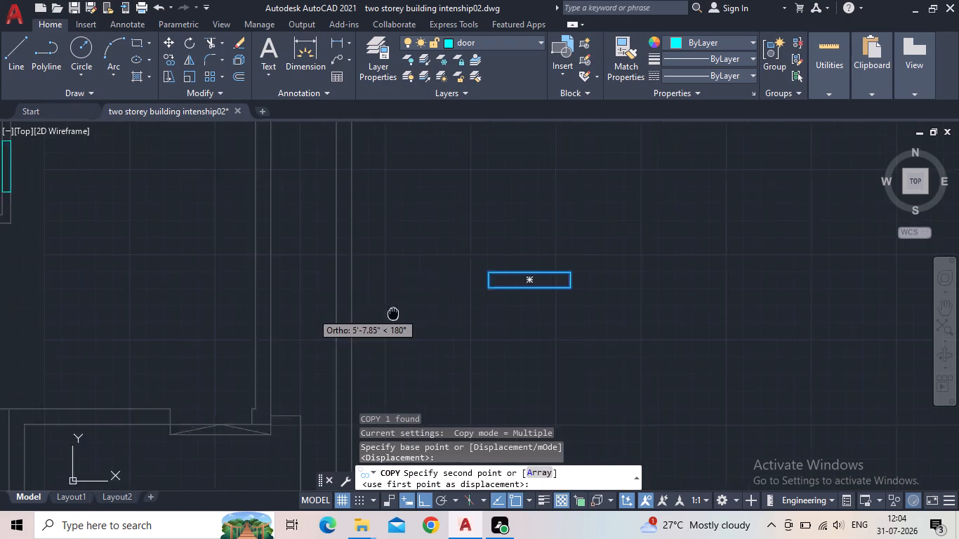
pyautogui.moveTo(418, 313); pyautogui.dragTo(451, 307, button='middle')
pyautogui.scroll(-3, 451, 307)
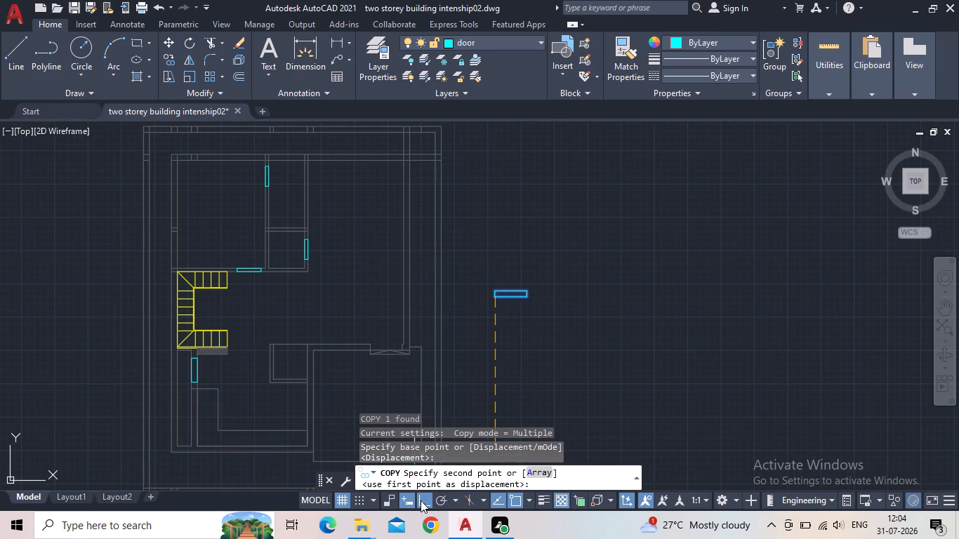
pyautogui.click(421, 500)
pyautogui.scroll(4, 378, 363)
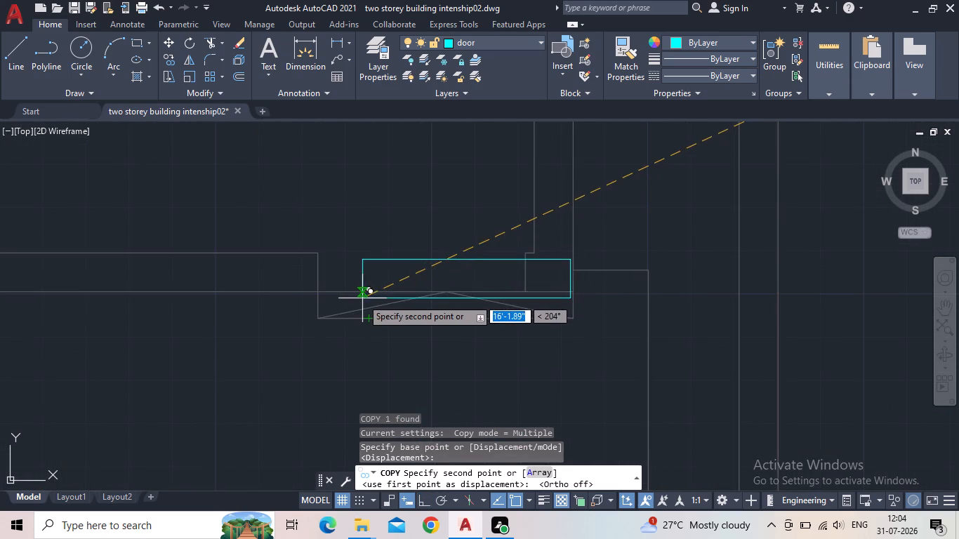
pyautogui.scroll(1, 329, 291)
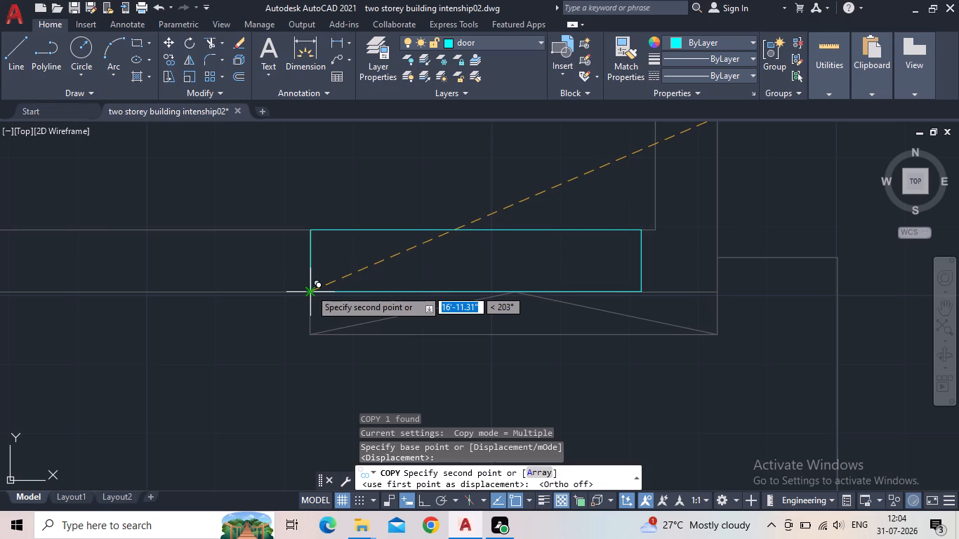
pyautogui.click(310, 289)
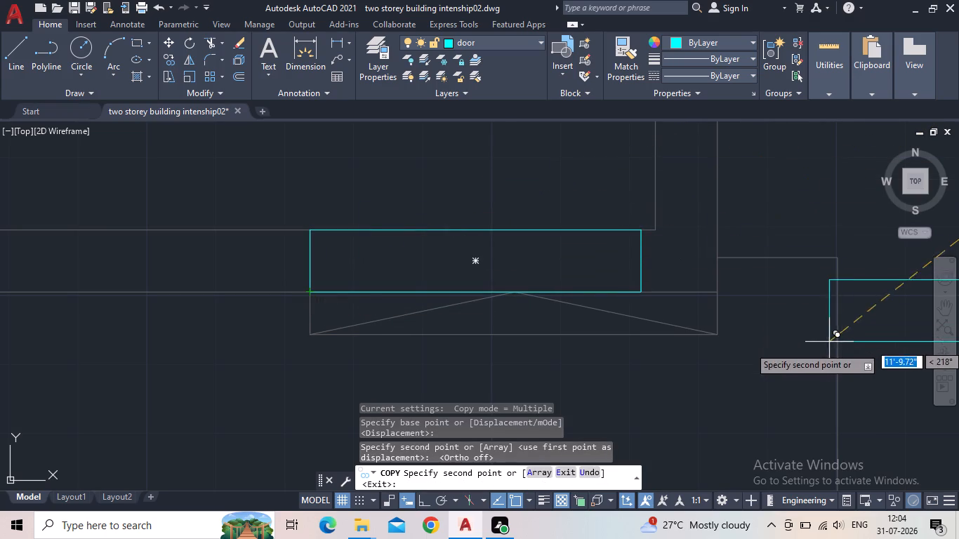
pyautogui.press('Escape')
# Erase the original 4' door rectangle left outside the east boundary wall.
pyautogui.scroll(-2, 697, 335)
pyautogui.moveTo(664, 336); pyautogui.dragTo(229, 333, button='middle')
pyautogui.scroll(-1, 220, 325)
pyautogui.scroll(4, 141, 325)
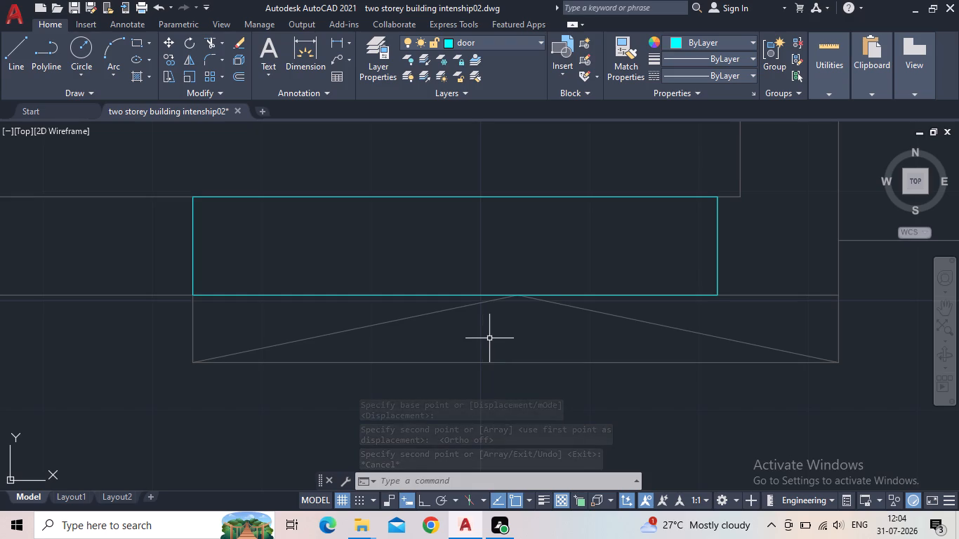
pyautogui.scroll(-1, 517, 303)
pyautogui.moveTo(487, 311); pyautogui.dragTo(379, 337, button='middle')
pyautogui.scroll(-5, 373, 338)
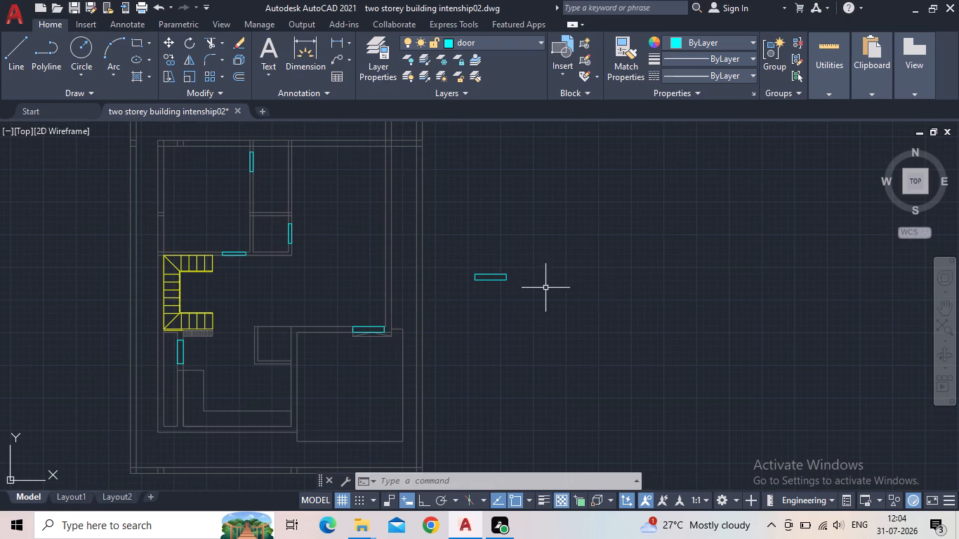
pyautogui.moveTo(522, 304); pyautogui.dragTo(484, 279)
pyautogui.click(440, 250)
pyautogui.press('Delete')
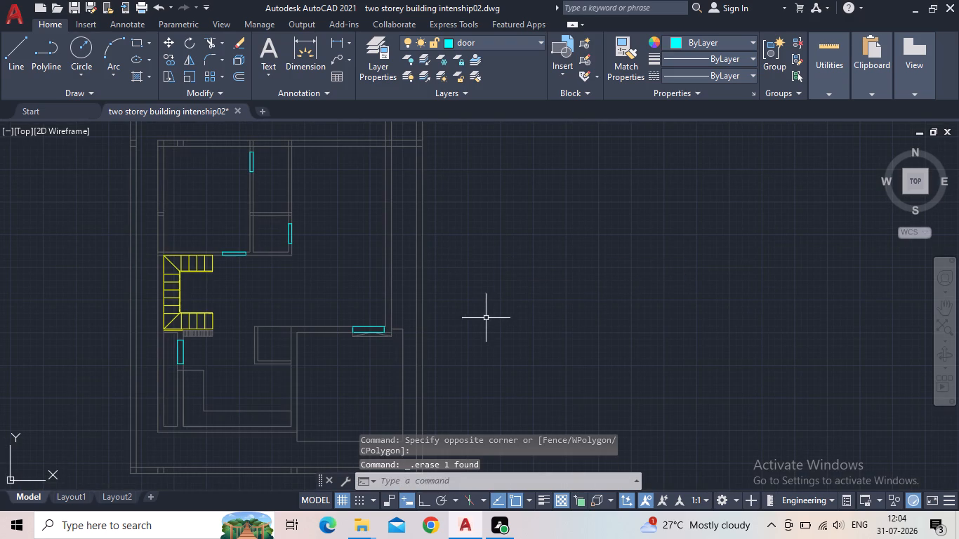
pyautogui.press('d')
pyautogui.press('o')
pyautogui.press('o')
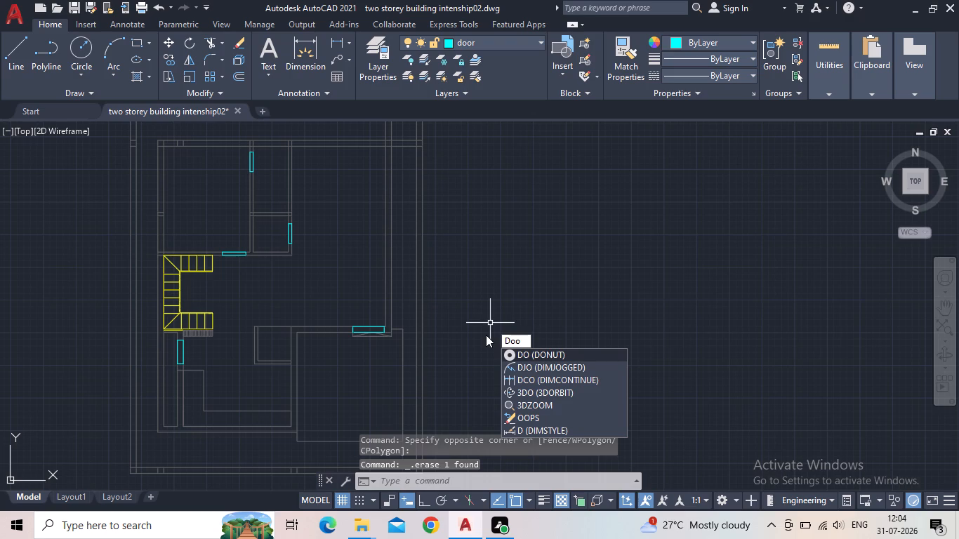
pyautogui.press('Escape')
# Insert the Door - Imperial block from the architectural tool palette into the empty space east of the boundary wall.
pyautogui.press('t')
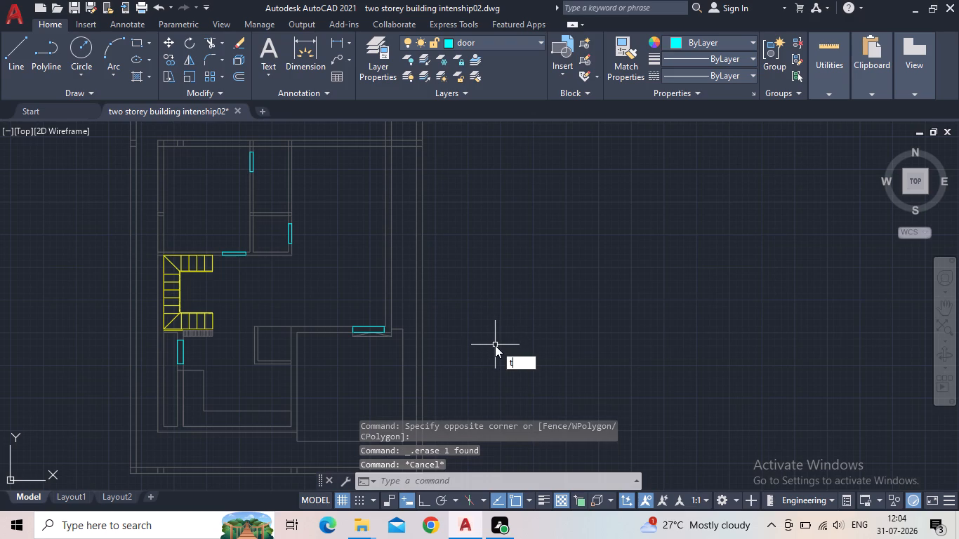
pyautogui.press('o')
pyautogui.press('o')
pyautogui.press('l')
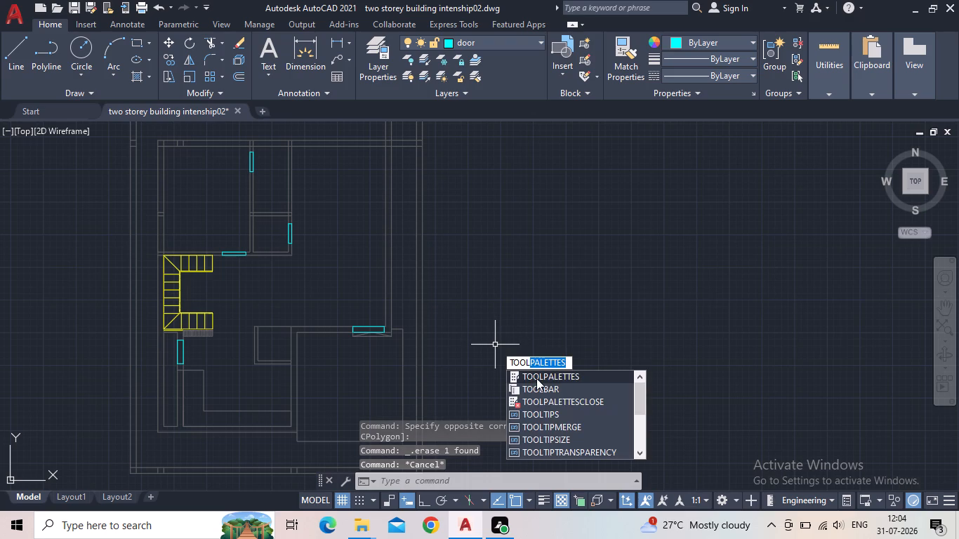
pyautogui.click(536, 378)
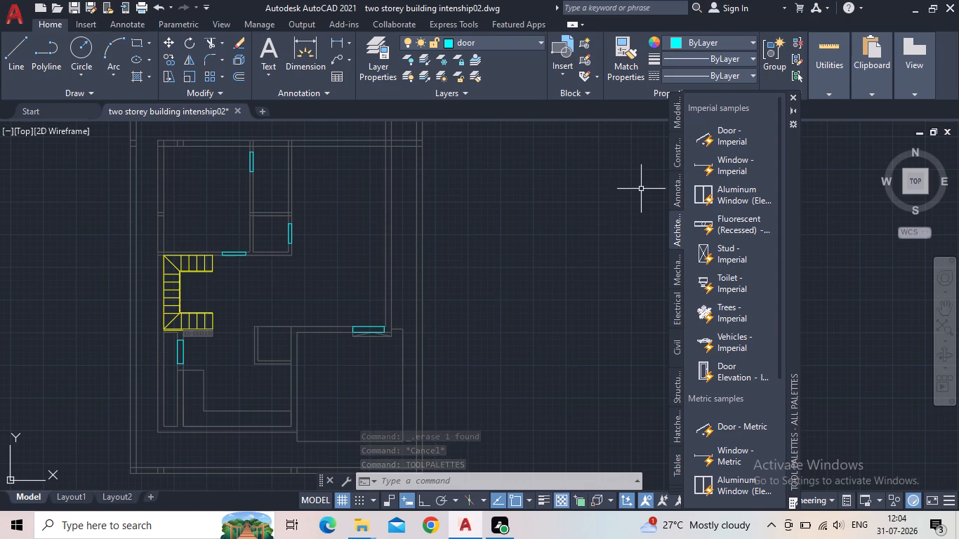
pyautogui.moveTo(721, 138); pyautogui.dragTo(598, 215)
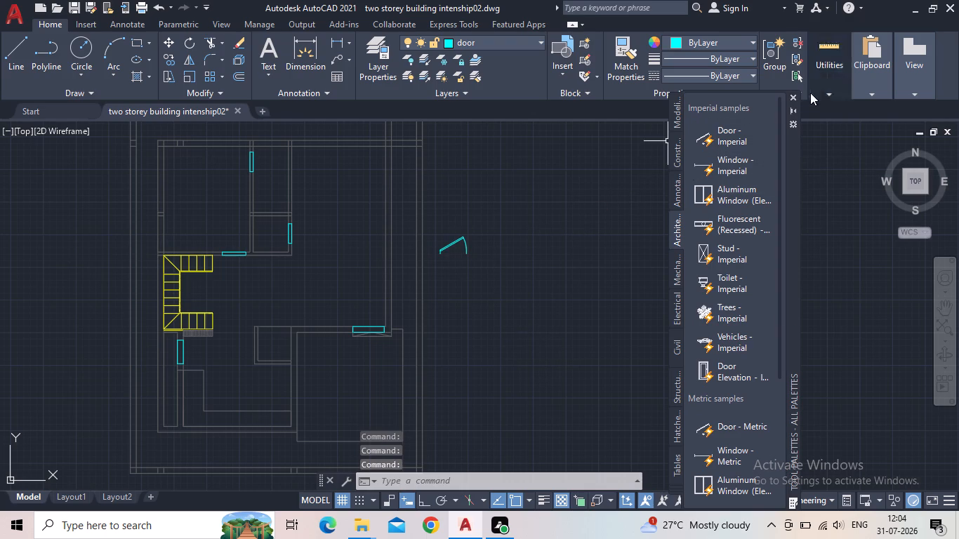
pyautogui.click(791, 99)
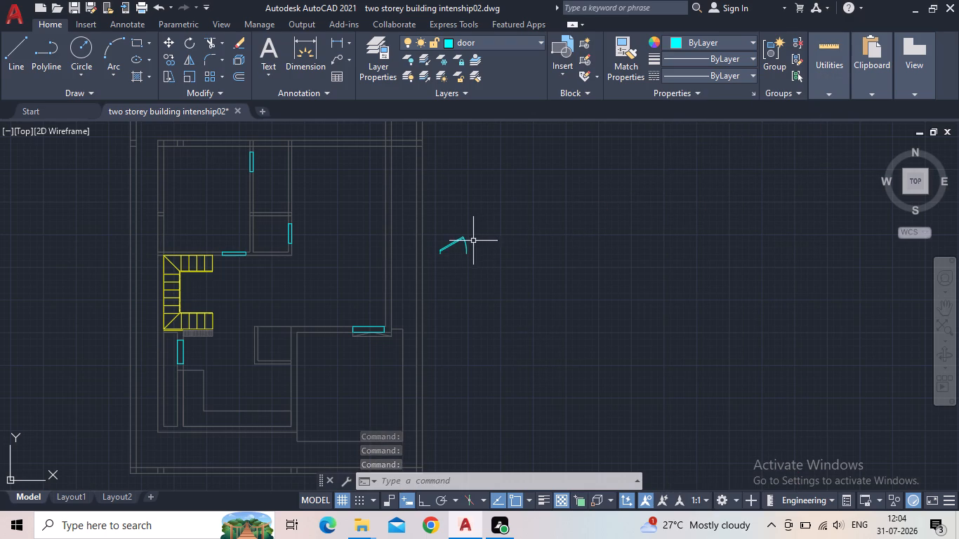
# Move the inserted door block farther east, away from the boundary wall, by its hinge-side insertion point.
pyautogui.click(458, 241)
pyautogui.scroll(4, 440, 254)
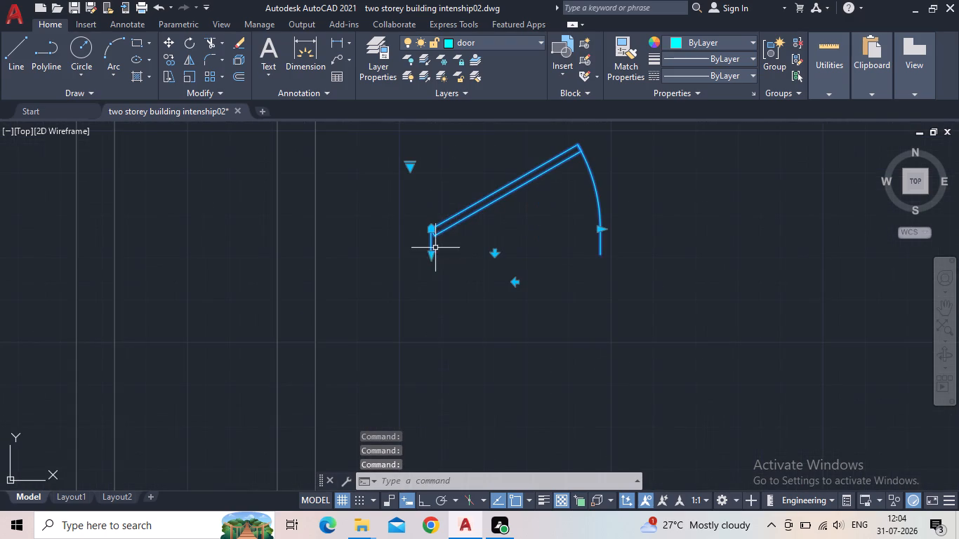
pyautogui.moveTo(434, 232); pyautogui.dragTo(653, 213)
pyautogui.click(654, 213)
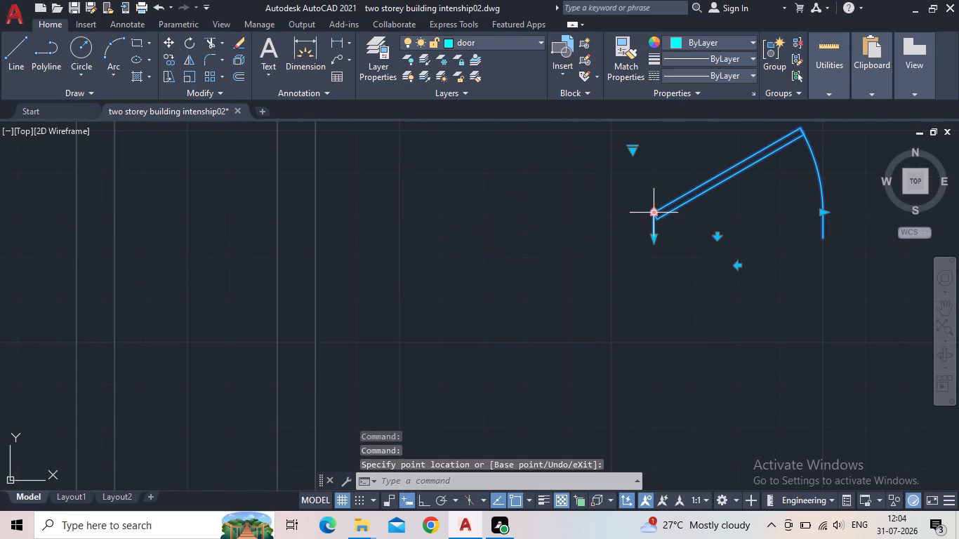
# Set the door block's opening angle to Open 90º.
pyautogui.moveTo(644, 227); pyautogui.dragTo(419, 329, button='middle')
pyautogui.scroll(-4, 402, 337)
pyautogui.moveTo(399, 330); pyautogui.dragTo(527, 244, button='middle')
pyautogui.scroll(1, 527, 244)
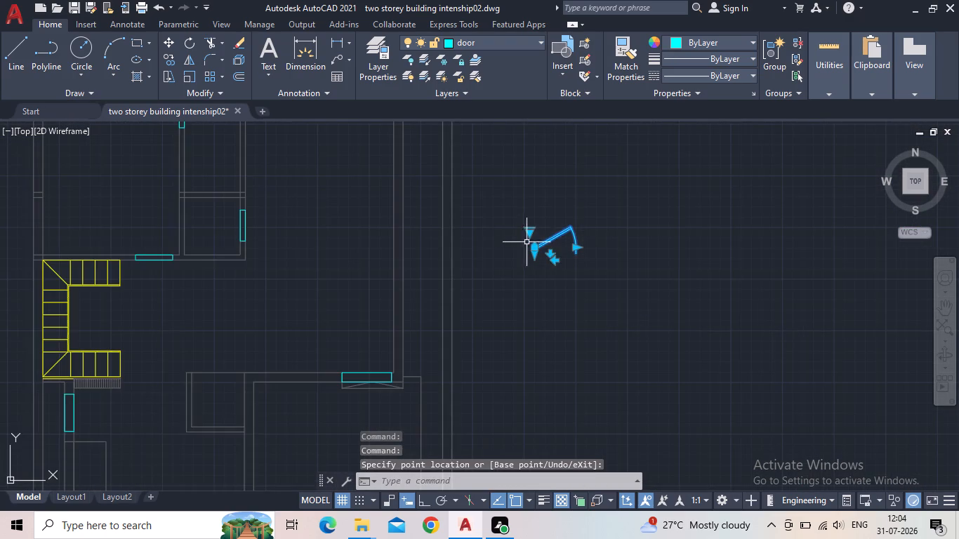
pyautogui.scroll(2, 522, 237)
pyautogui.click(536, 227)
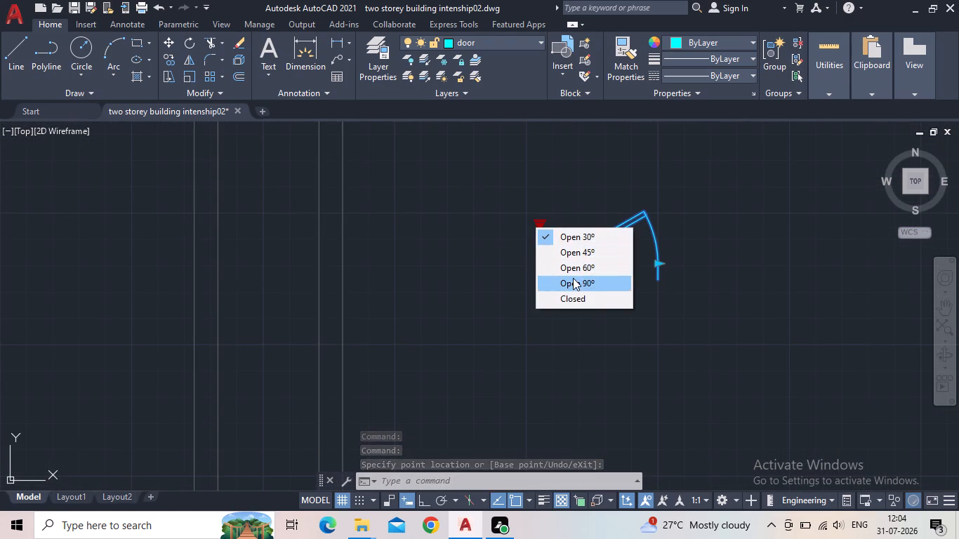
pyautogui.click(572, 278)
pyautogui.scroll(-3, 525, 260)
pyautogui.middleClick(516, 281)
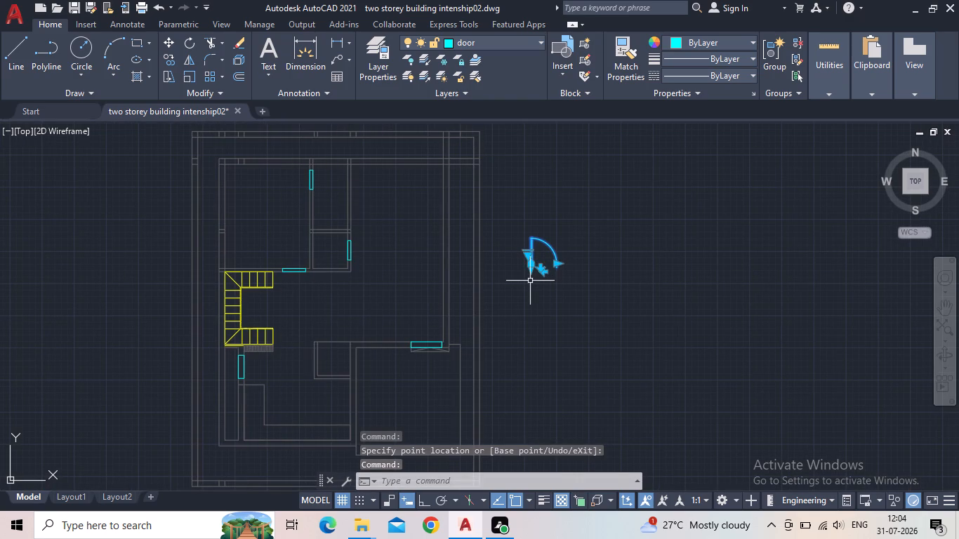
pyautogui.press('Escape')
# Measure the width of the horizontal door rectangle just northeast of the staircase between its upper corners.
pyautogui.scroll(1, 564, 274)
pyautogui.click(560, 270)
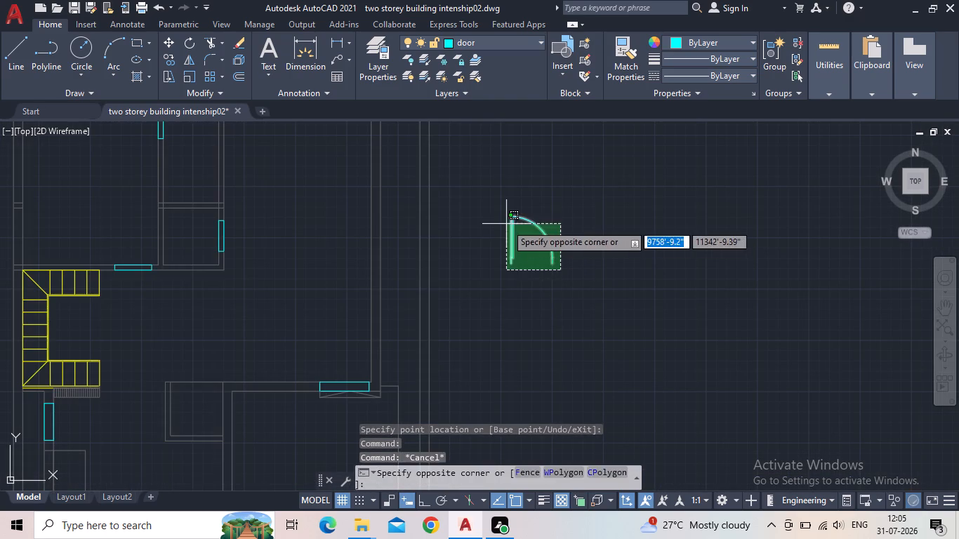
pyautogui.click(506, 223)
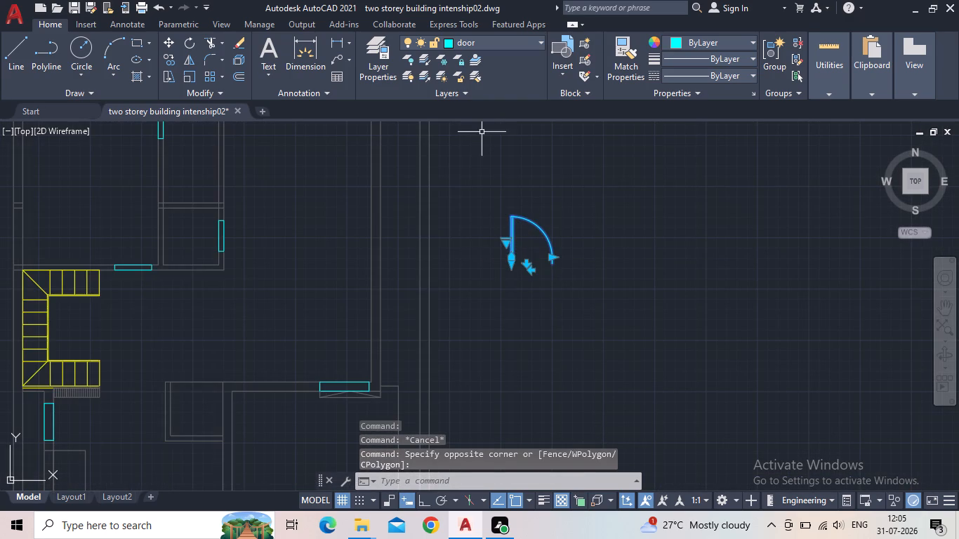
pyautogui.click(336, 44)
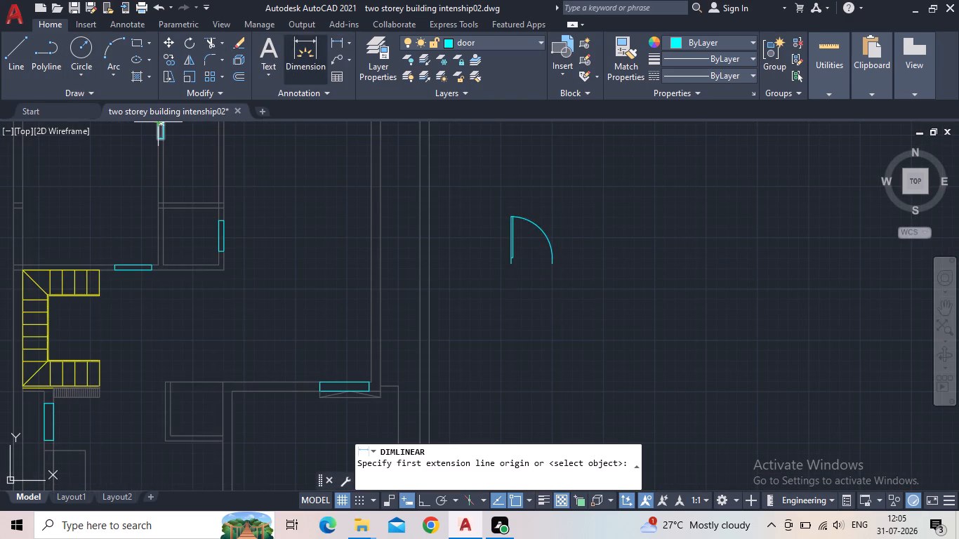
pyautogui.scroll(3, 98, 267)
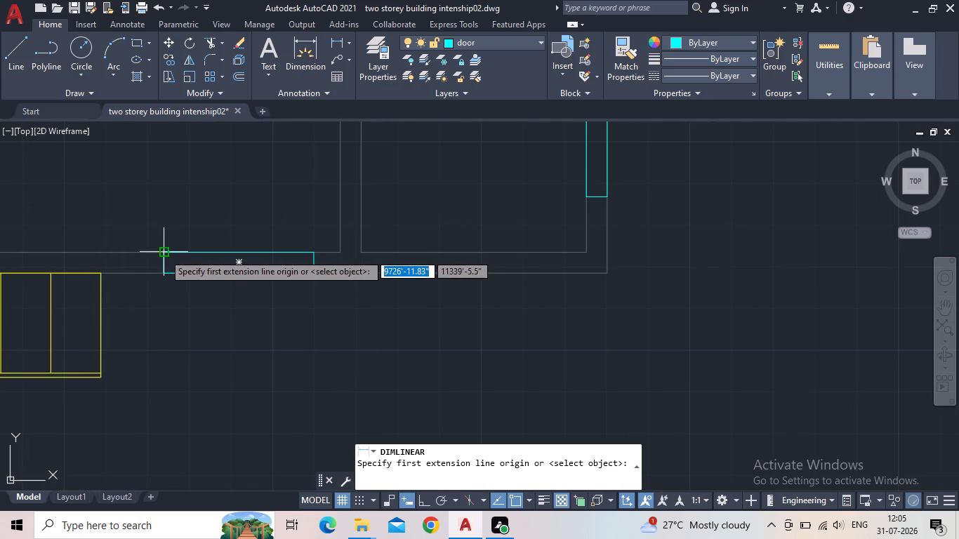
pyautogui.click(164, 253)
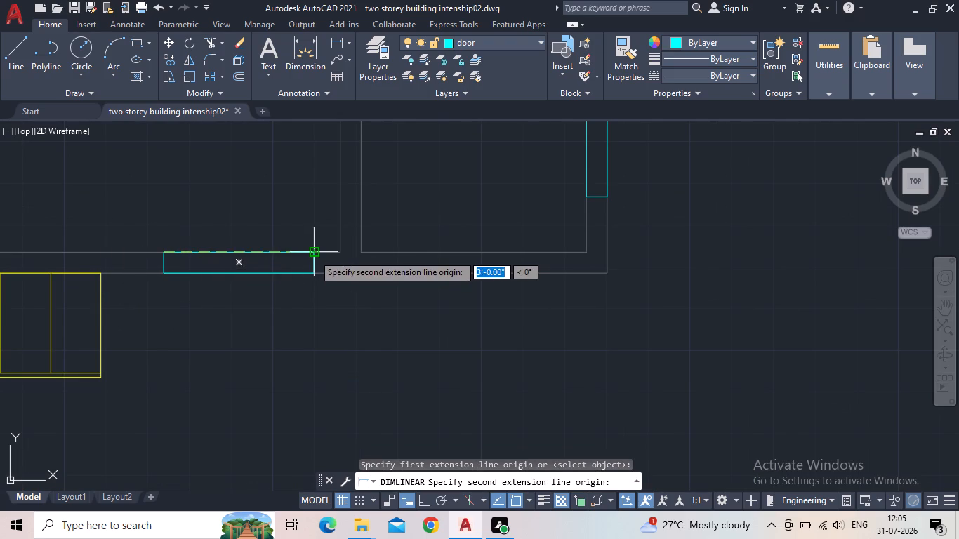
pyautogui.click(312, 254)
pyautogui.press('Escape')
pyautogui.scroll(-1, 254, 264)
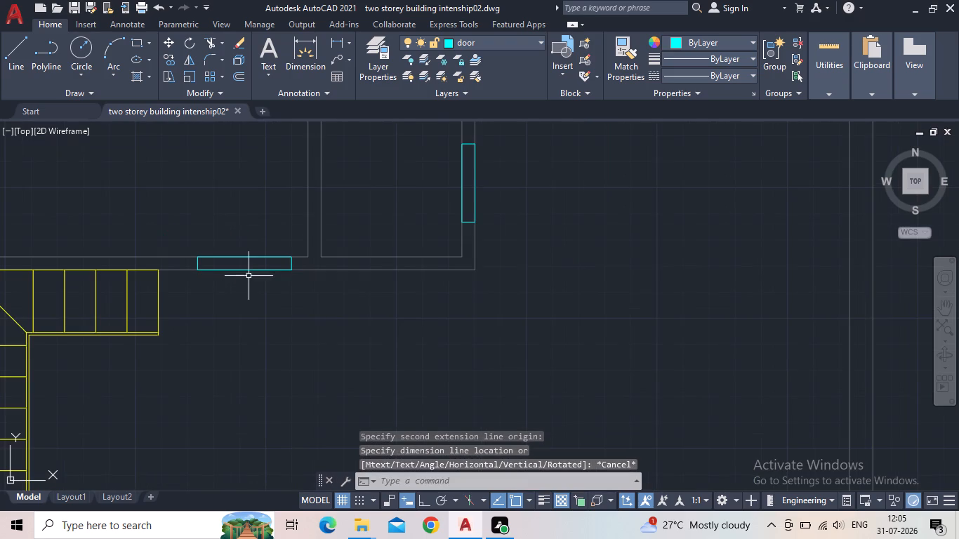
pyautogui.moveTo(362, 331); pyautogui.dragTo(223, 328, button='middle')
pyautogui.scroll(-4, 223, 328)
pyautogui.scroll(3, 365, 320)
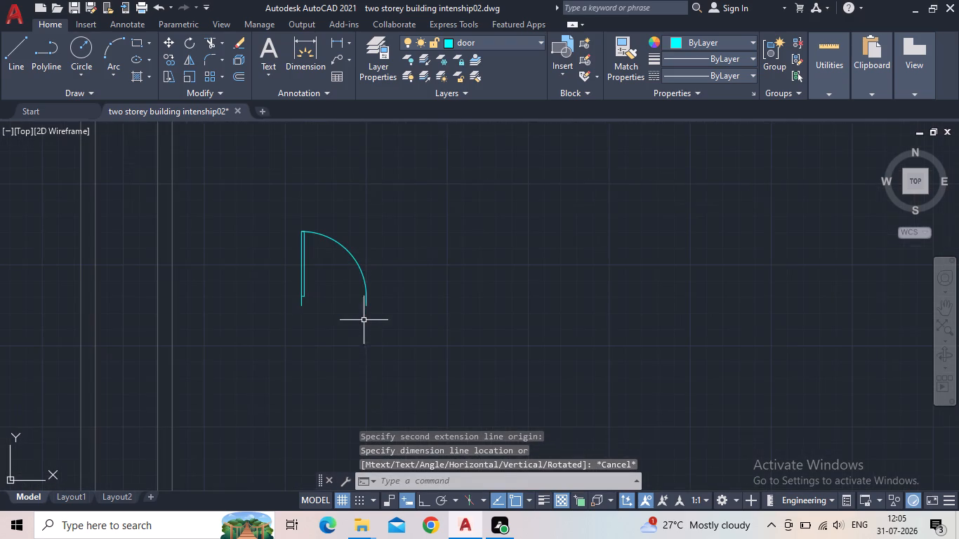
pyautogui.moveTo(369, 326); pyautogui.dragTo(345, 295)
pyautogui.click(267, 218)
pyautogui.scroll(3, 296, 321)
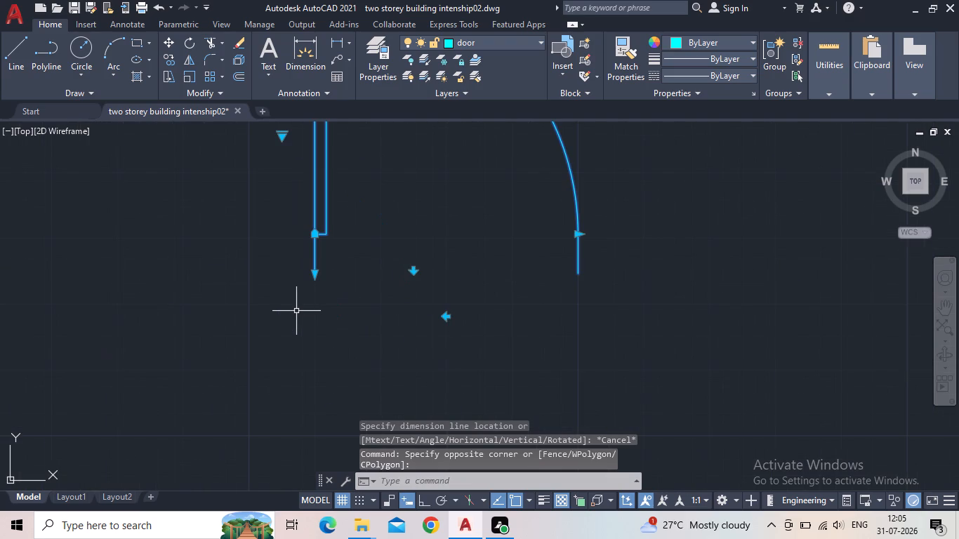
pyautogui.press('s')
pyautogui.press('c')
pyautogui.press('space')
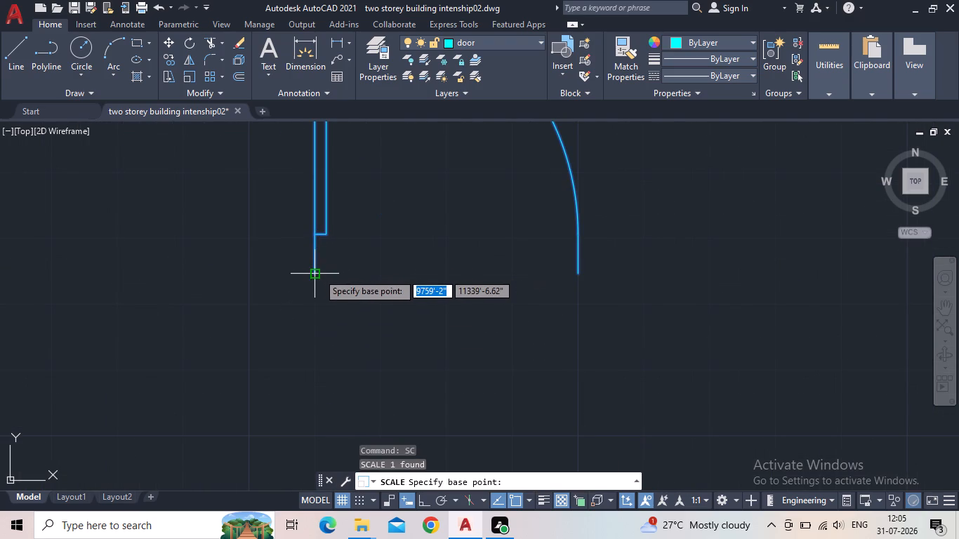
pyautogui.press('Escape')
# Copy the door block three times by its hinge-side jamb end: one to the east and two in a row below.
pyautogui.press('c')
pyautogui.press('o')
pyautogui.press('Return')
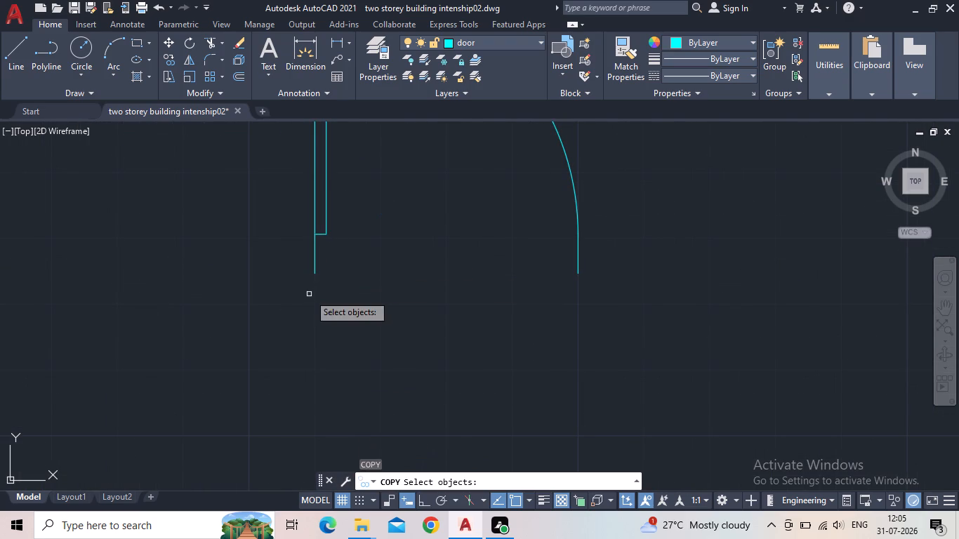
pyautogui.click(316, 270)
pyautogui.press('space')
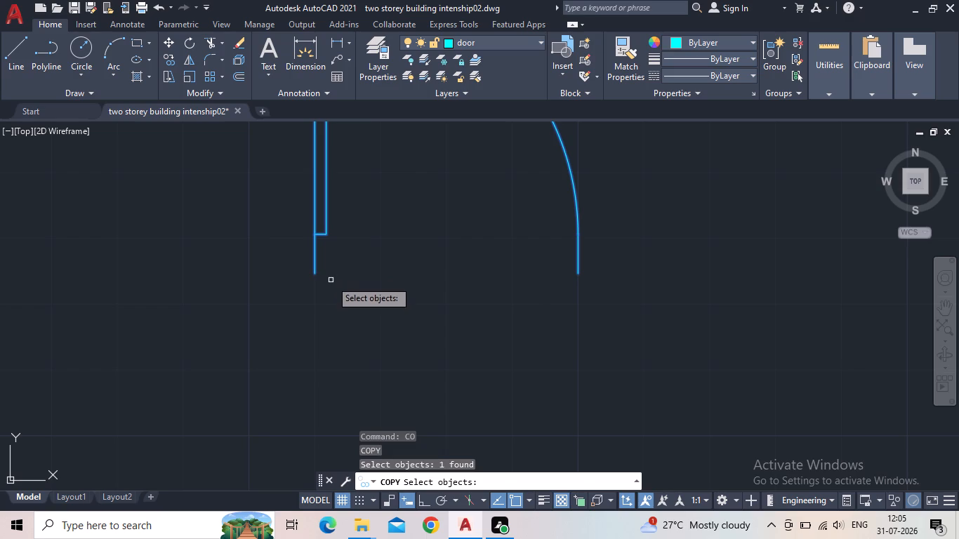
pyautogui.click(310, 275)
pyautogui.moveTo(739, 354); pyautogui.dragTo(580, 368, button='middle')
pyautogui.scroll(-2, 518, 367)
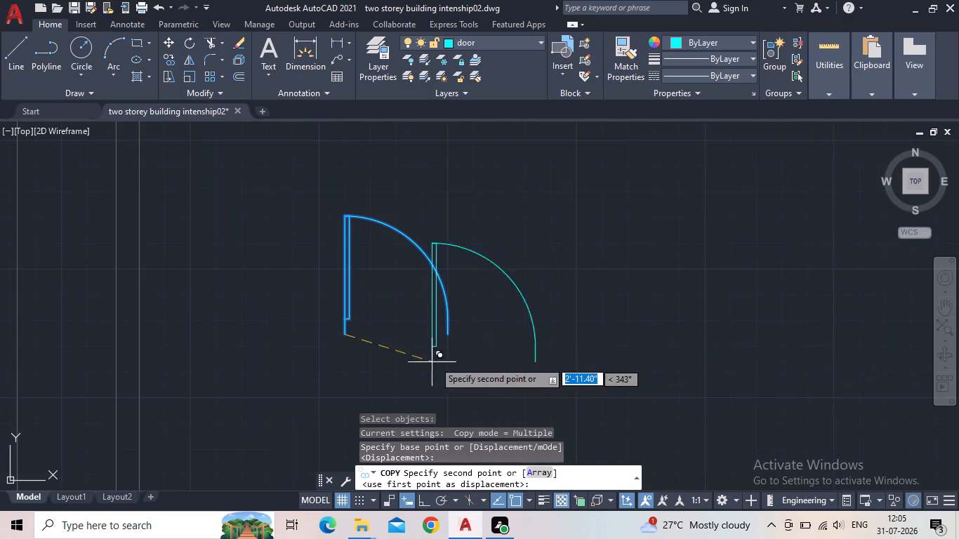
pyautogui.click(670, 327)
pyautogui.moveTo(535, 383); pyautogui.dragTo(543, 302, button='middle')
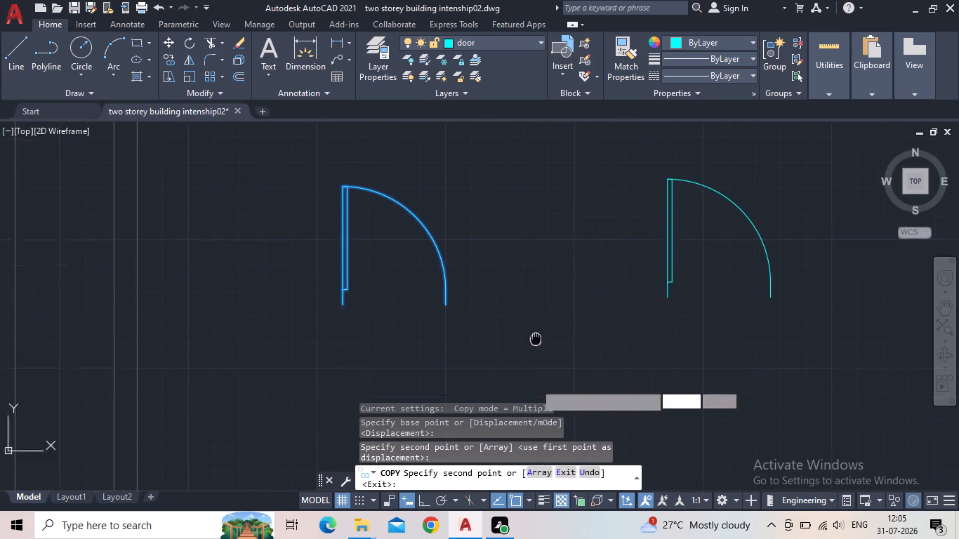
pyautogui.moveTo(543, 302); pyautogui.dragTo(550, 263, button='middle')
pyautogui.scroll(-2, 550, 263)
pyautogui.click(481, 376)
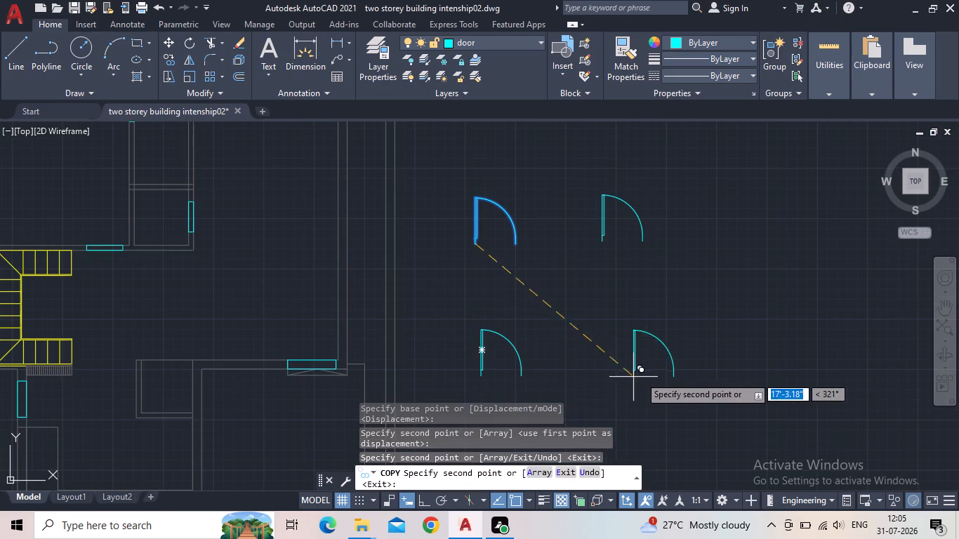
pyautogui.click(695, 375)
pyautogui.press('Escape')
# Scale the original door block about its hinge-side jamb end by reference, from its jamb-to-jamb width to a new length of 3'.
pyautogui.scroll(-1, 510, 344)
pyautogui.scroll(2, 468, 253)
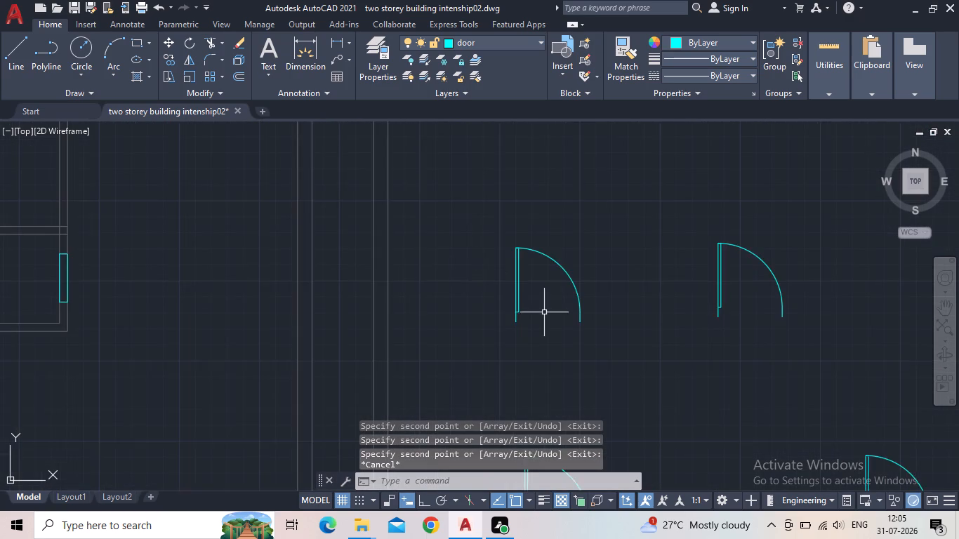
pyautogui.scroll(2, 544, 312)
pyautogui.press('s')
pyautogui.press('c')
pyautogui.press('space')
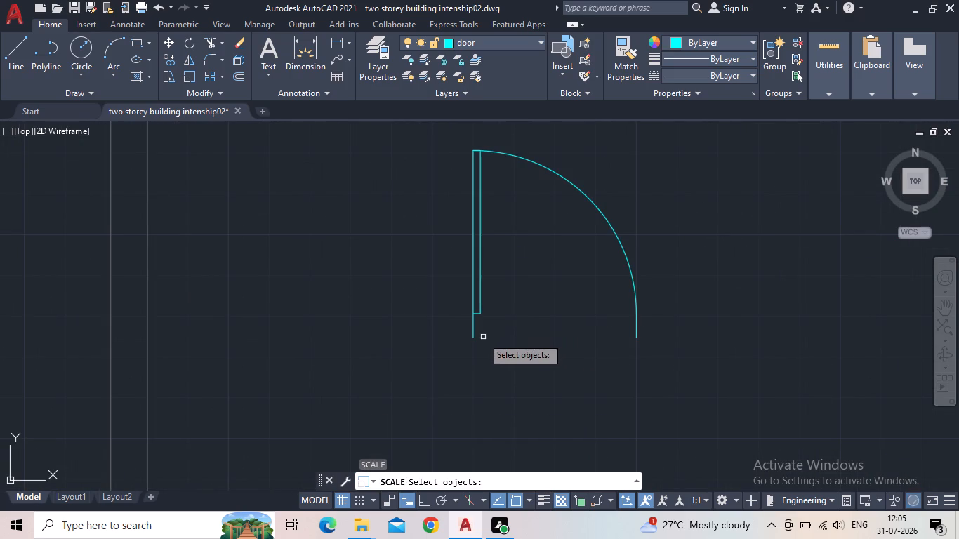
pyautogui.click(472, 333)
pyautogui.press('space')
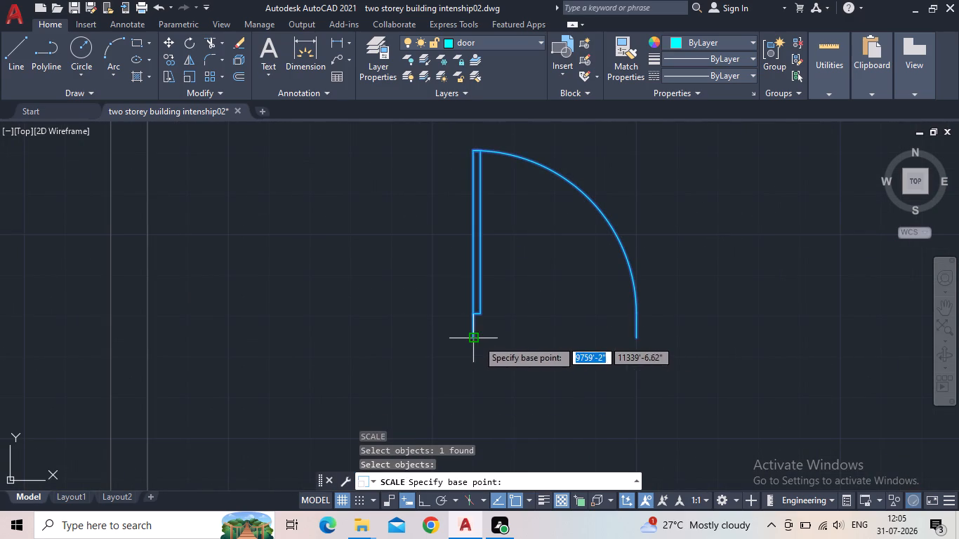
pyautogui.click(477, 340)
pyautogui.click(569, 480)
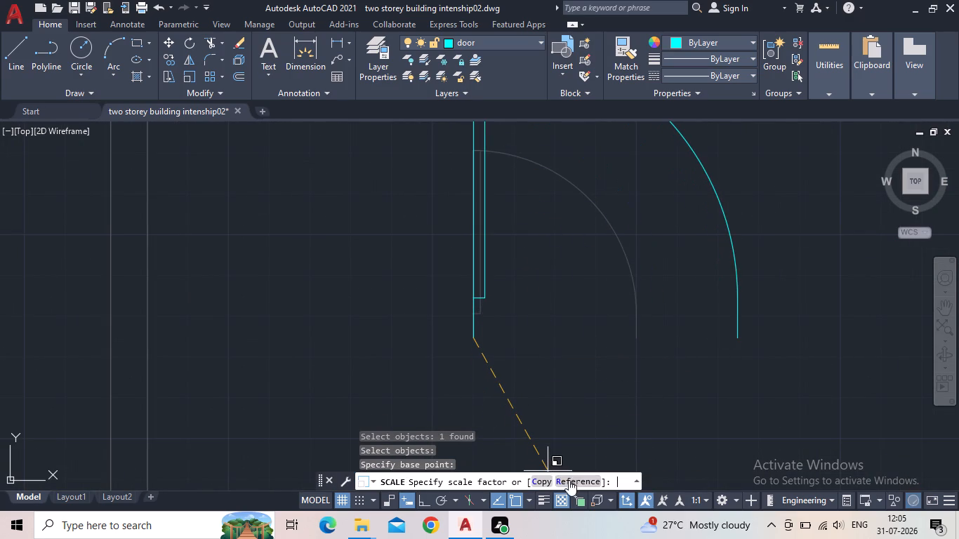
pyautogui.click(475, 340)
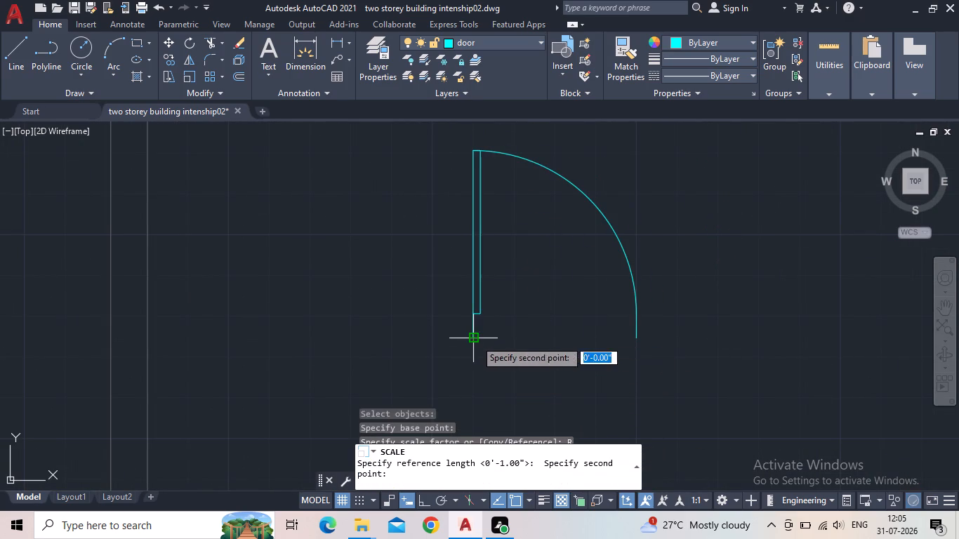
pyautogui.click(637, 339)
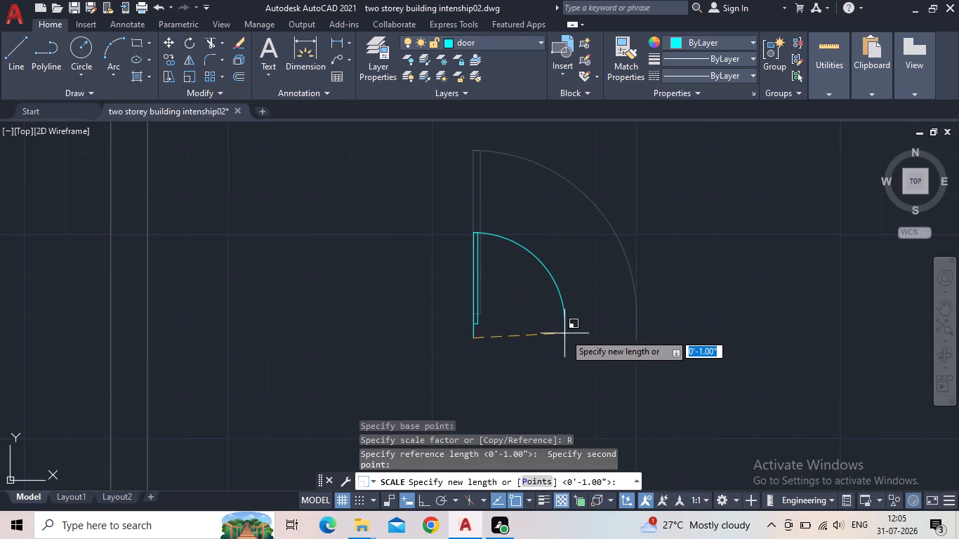
pyautogui.press('3')
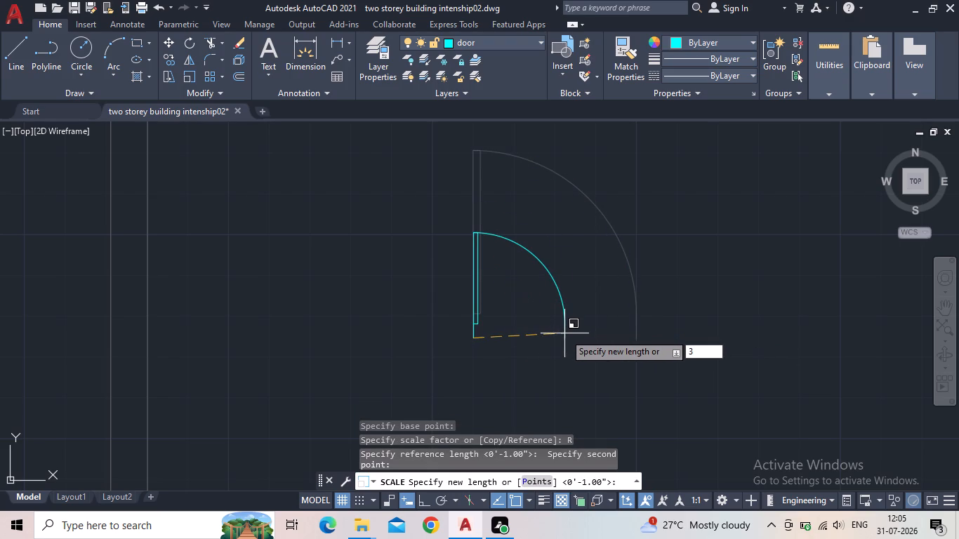
pyautogui.hotkey('shift', '"')
pyautogui.press('BackSpace')
pyautogui.press('BackSpace')
pyautogui.press('3')
pyautogui.press("'")
pyautogui.press('Return')
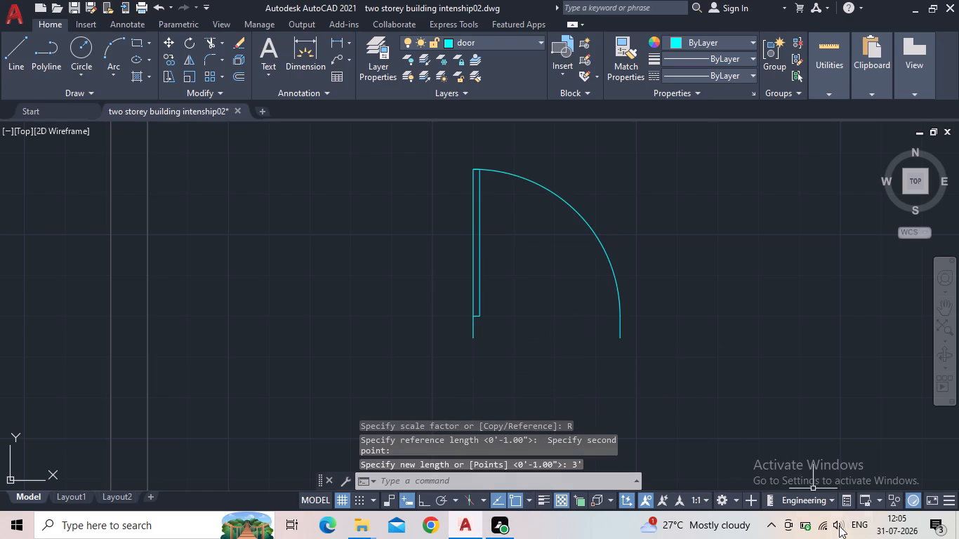
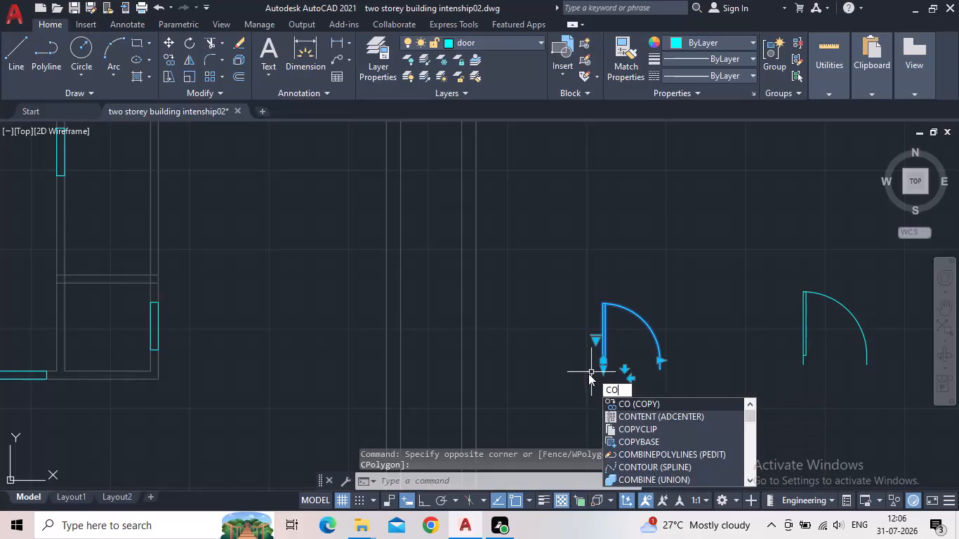
# Copy the 3' door block by its hinge-side jamb end into the open space just east of the staircase.
pyautogui.press('space')
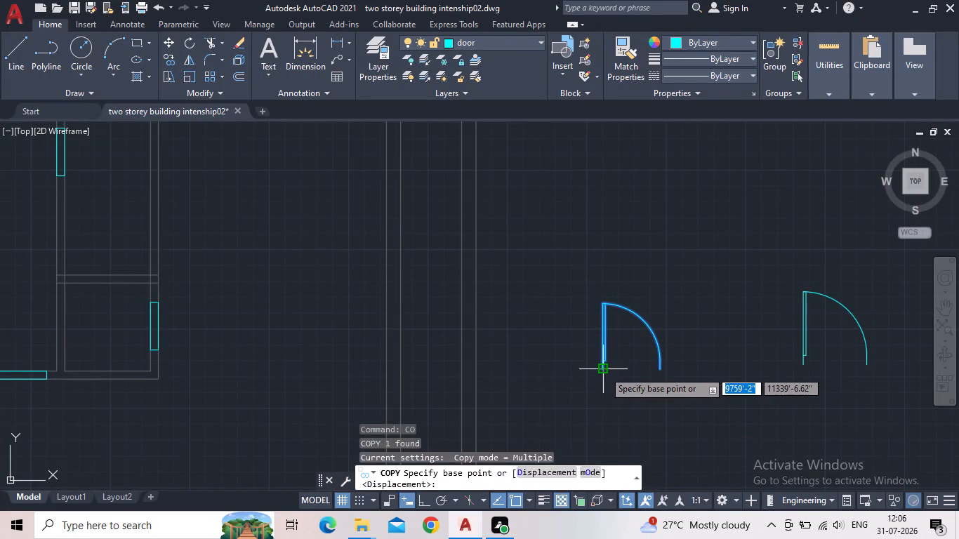
pyautogui.click(604, 371)
pyautogui.moveTo(414, 331); pyautogui.dragTo(527, 326, button='middle')
pyautogui.scroll(-4, 527, 326)
pyautogui.scroll(2, 422, 357)
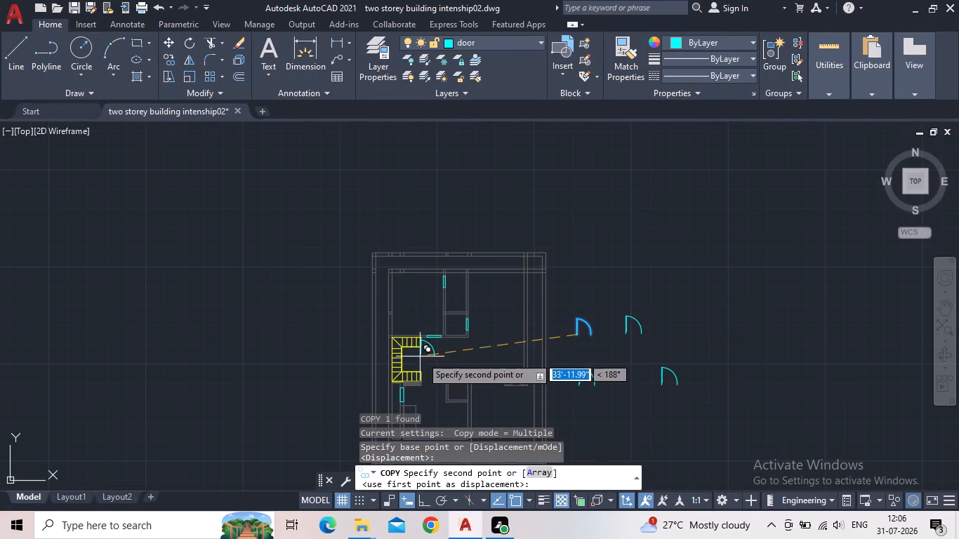
pyautogui.scroll(1, 423, 356)
pyautogui.scroll(4, 451, 291)
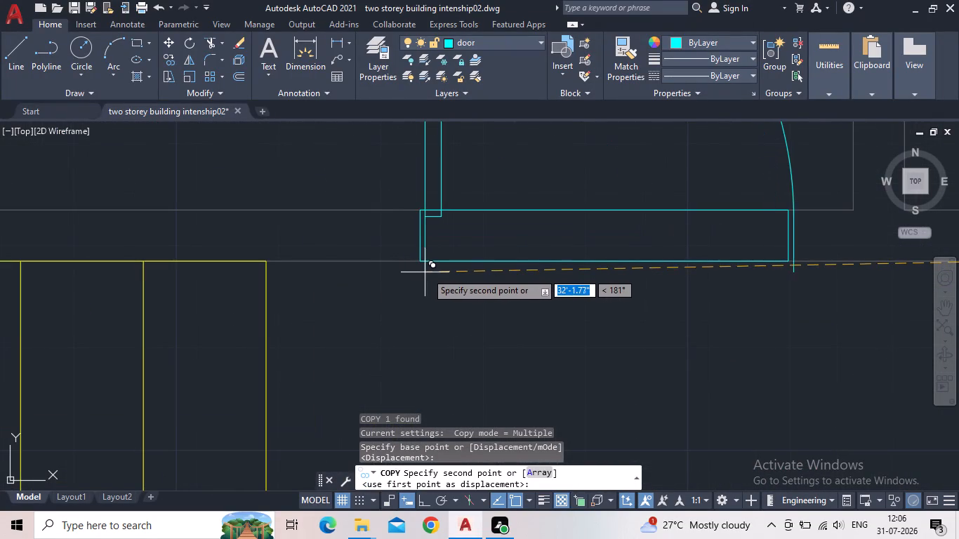
pyautogui.scroll(-4, 419, 285)
pyautogui.scroll(2, 421, 291)
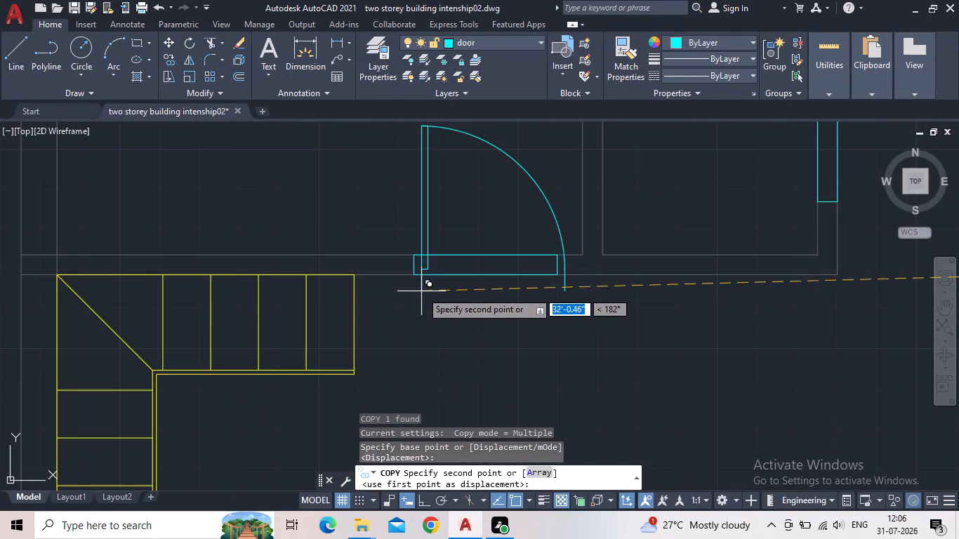
pyautogui.scroll(-3, 584, 407)
pyautogui.moveTo(574, 404); pyautogui.dragTo(548, 302, button='middle')
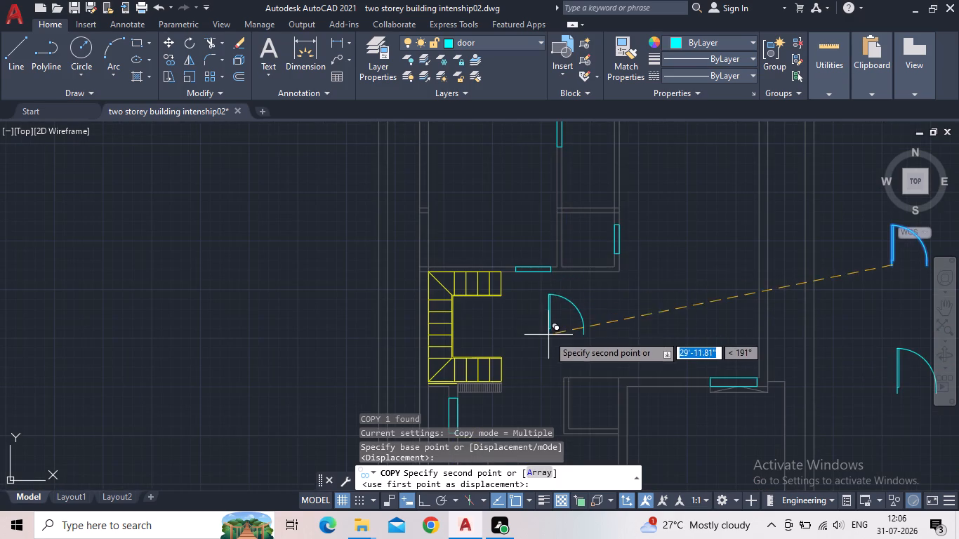
pyautogui.click(548, 341)
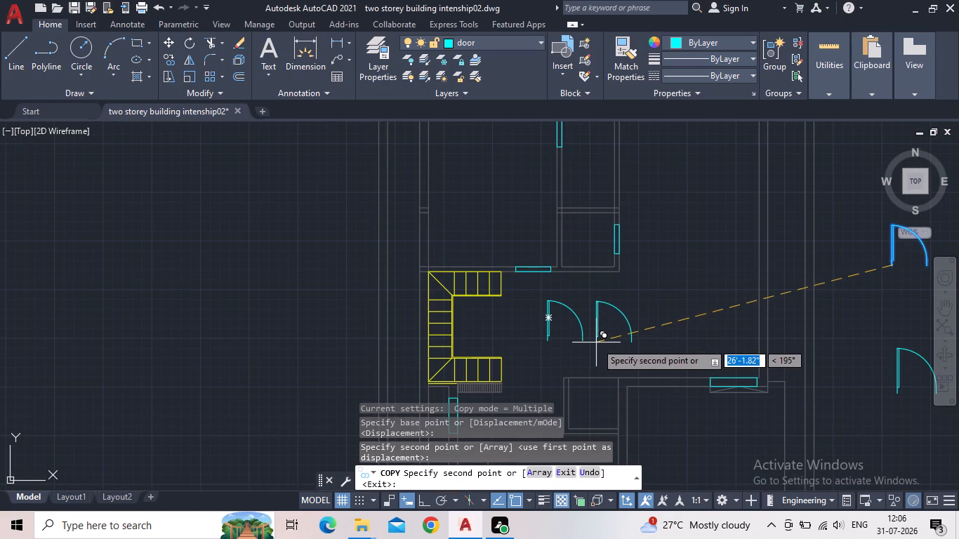
pyautogui.press('Escape')
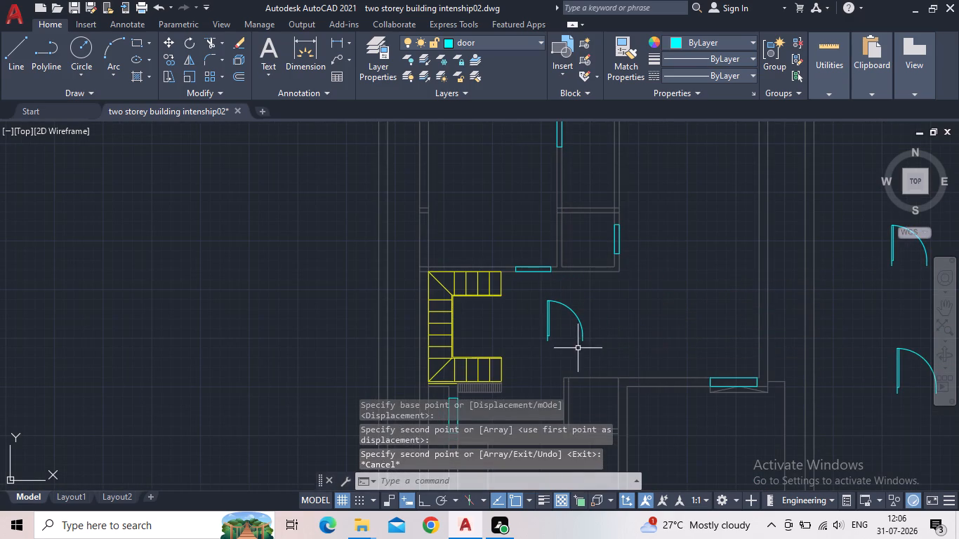
# Flip the copied door beside the staircase so that its hinge is on the east side.
pyautogui.click(548, 334)
pyautogui.scroll(3, 547, 343)
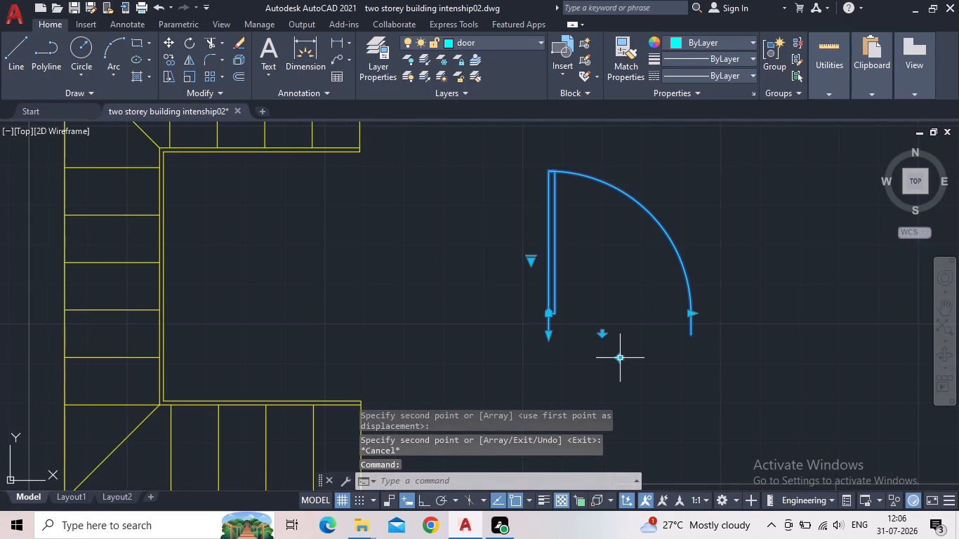
pyautogui.click(619, 360)
pyautogui.scroll(-3, 598, 345)
pyautogui.press('Escape')
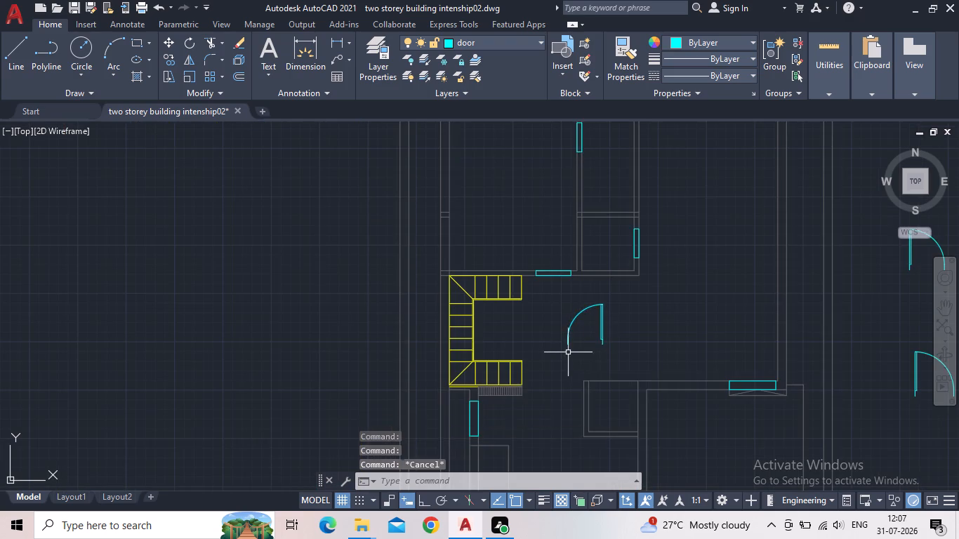
# Copy the flipped door by its hinge-side jamb end onto the lower east corner of the horizontal door rectangle northeast of the staircase.
pyautogui.scroll(2, 615, 344)
pyautogui.click(584, 338)
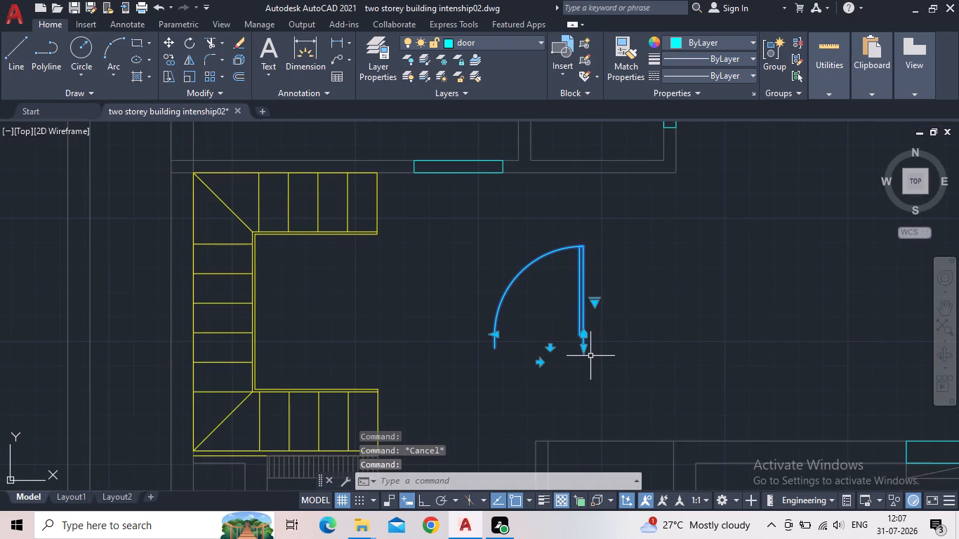
pyautogui.press('c')
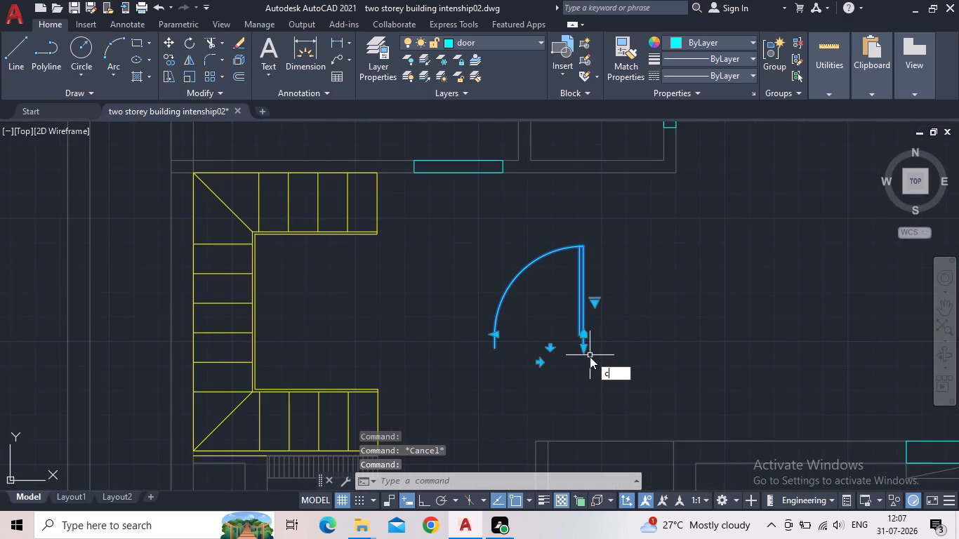
pyautogui.press('o')
pyautogui.press('Return')
pyautogui.click(585, 353)
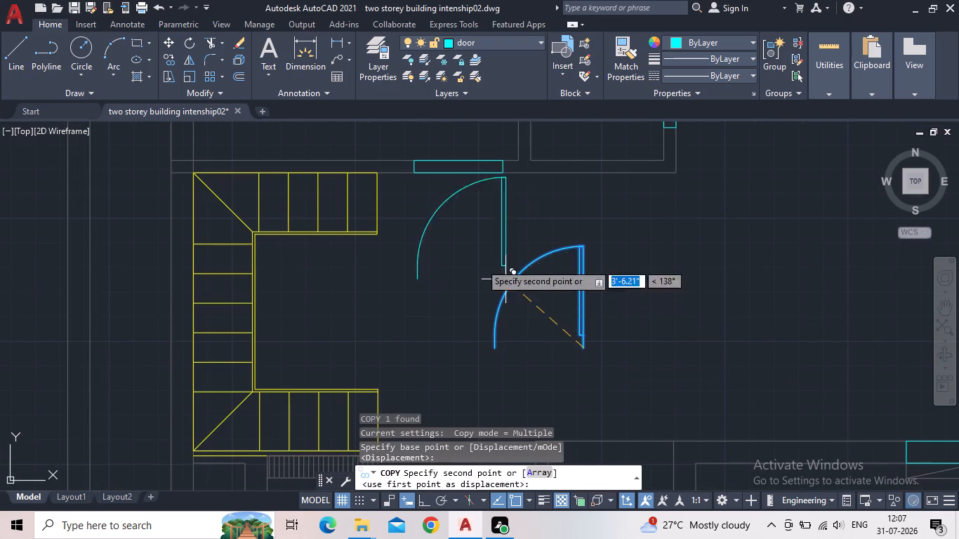
pyautogui.scroll(2, 494, 179)
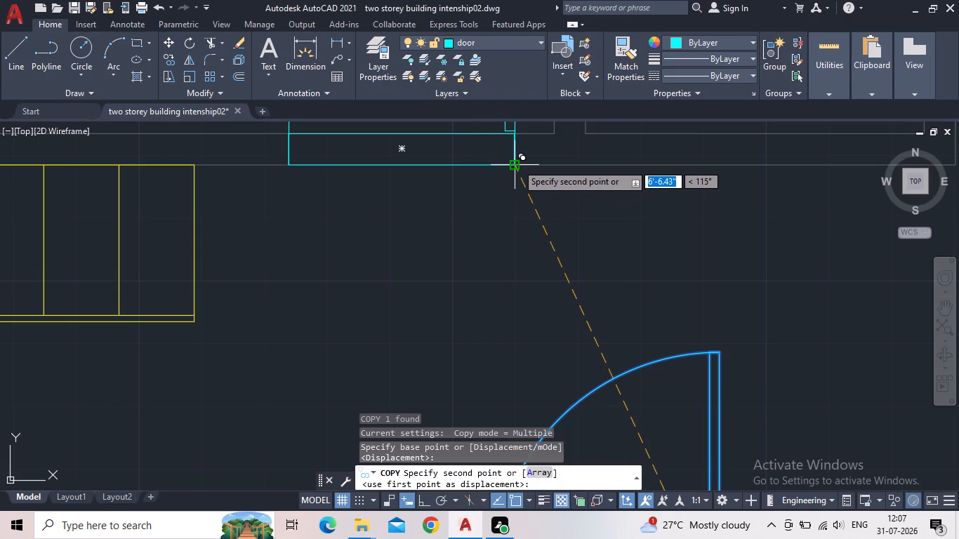
pyautogui.click(517, 164)
pyautogui.moveTo(492, 291); pyautogui.dragTo(419, 352, button='middle')
pyautogui.scroll(-2, 417, 354)
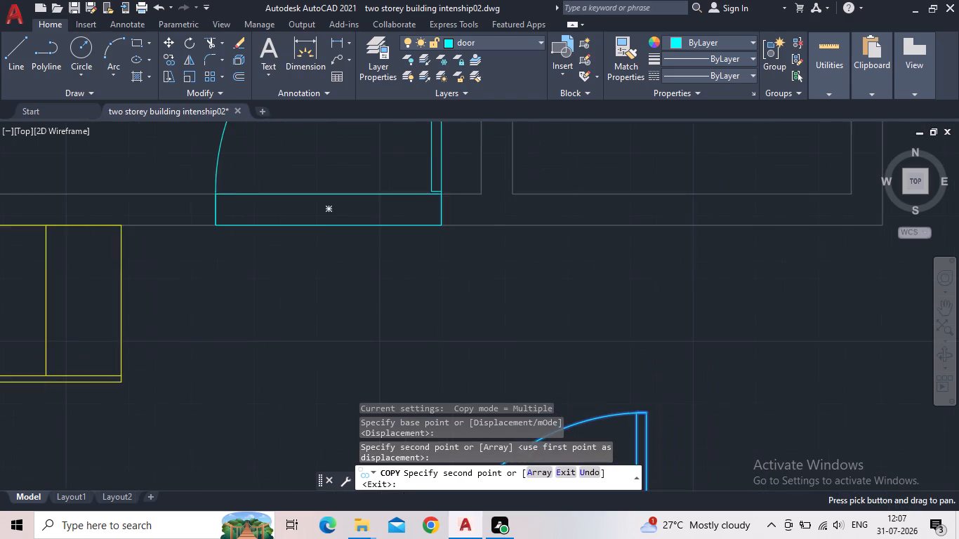
pyautogui.scroll(-2, 417, 354)
pyautogui.press('Escape')
pyautogui.scroll(-3, 487, 358)
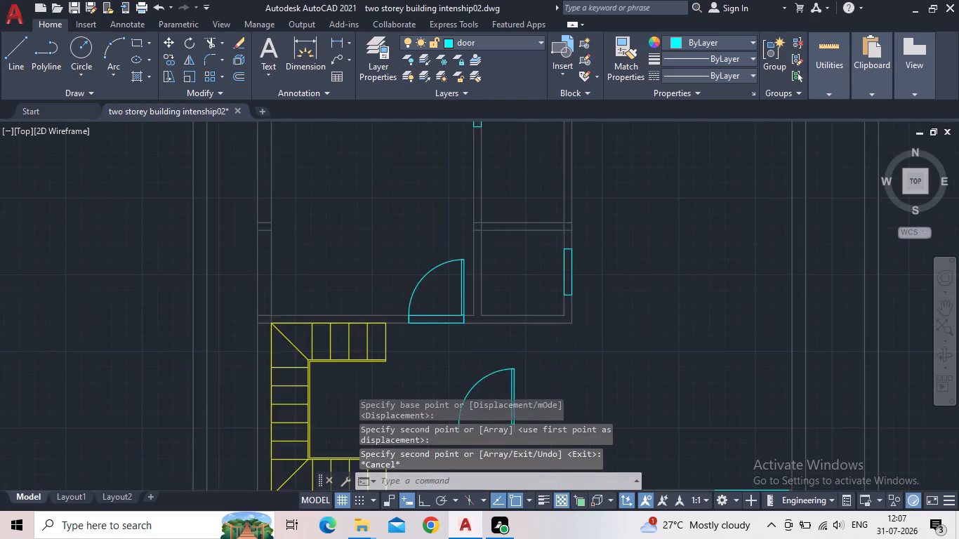
# Rotate the loose door beside the staircase 90° counterclockwise about its hinge-side jamb end, with Ortho on.
pyautogui.moveTo(603, 362); pyautogui.dragTo(623, 260, button='middle')
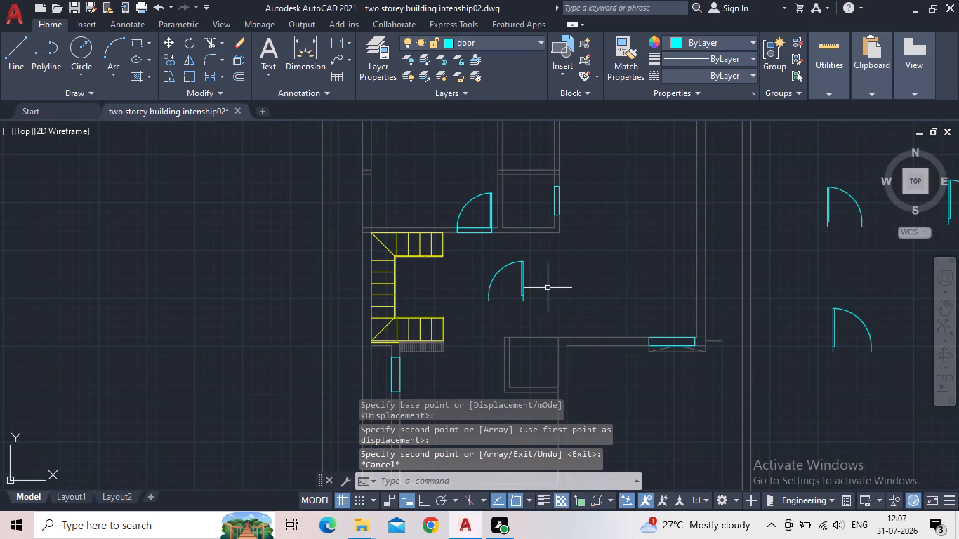
pyautogui.click(548, 288)
pyautogui.click(483, 279)
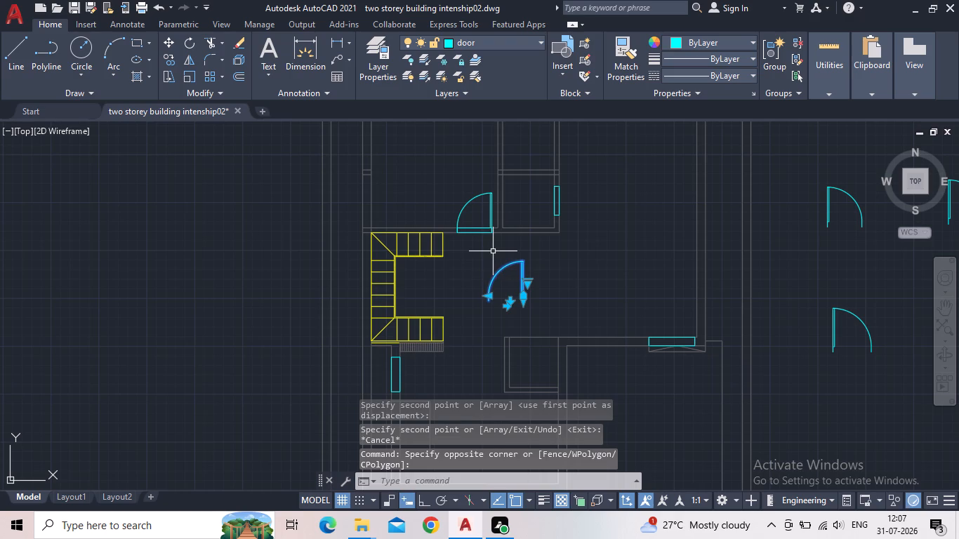
pyautogui.press('r')
pyautogui.press('o')
pyautogui.press('Return')
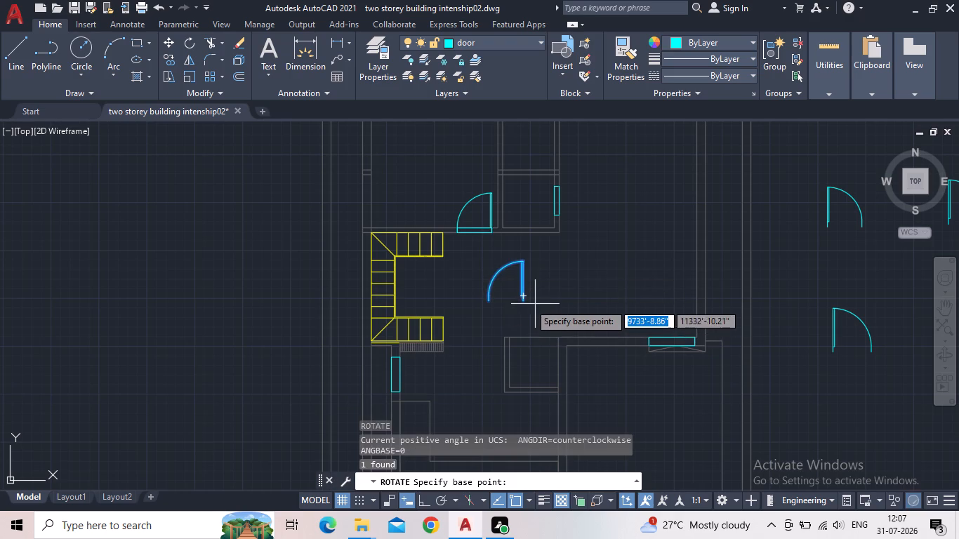
pyautogui.scroll(3, 522, 302)
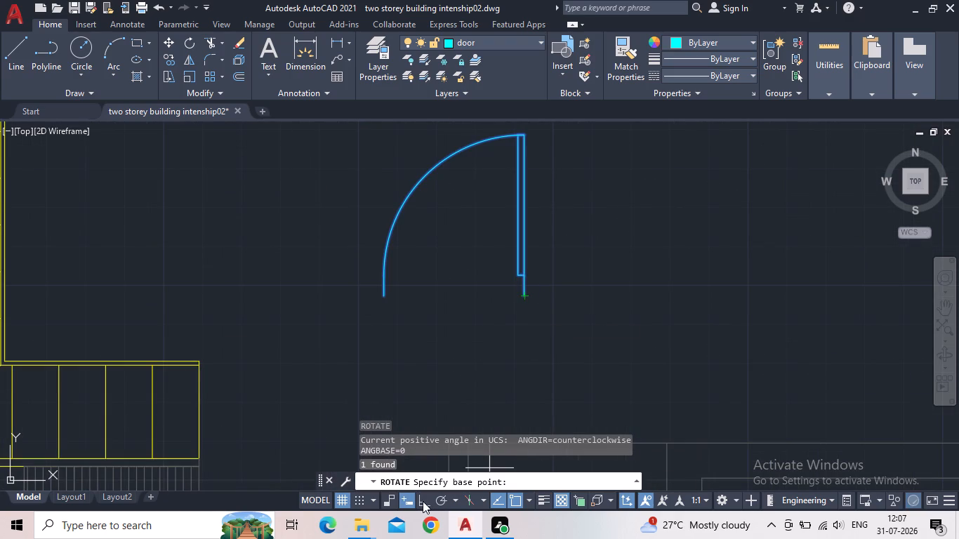
pyautogui.click(423, 501)
pyautogui.moveTo(525, 297); pyautogui.dragTo(534, 295)
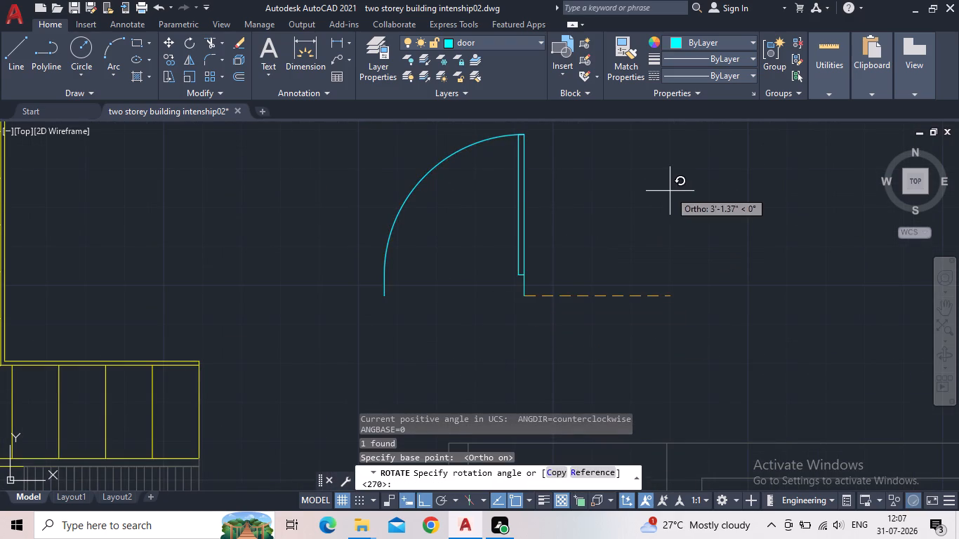
pyautogui.click(529, 212)
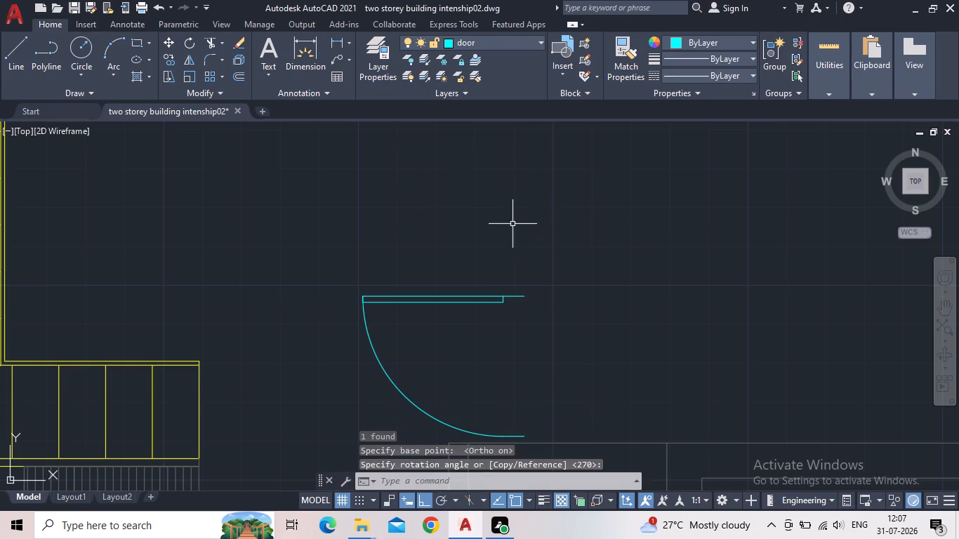
pyautogui.press('Escape')
# With Ortho off, copy the rotated door by its hinge-side jamb end to just east of the vertical door rectangle south of the staircase.
pyautogui.scroll(-1, 518, 319)
pyautogui.moveTo(513, 337); pyautogui.dragTo(504, 333)
pyautogui.click(463, 289)
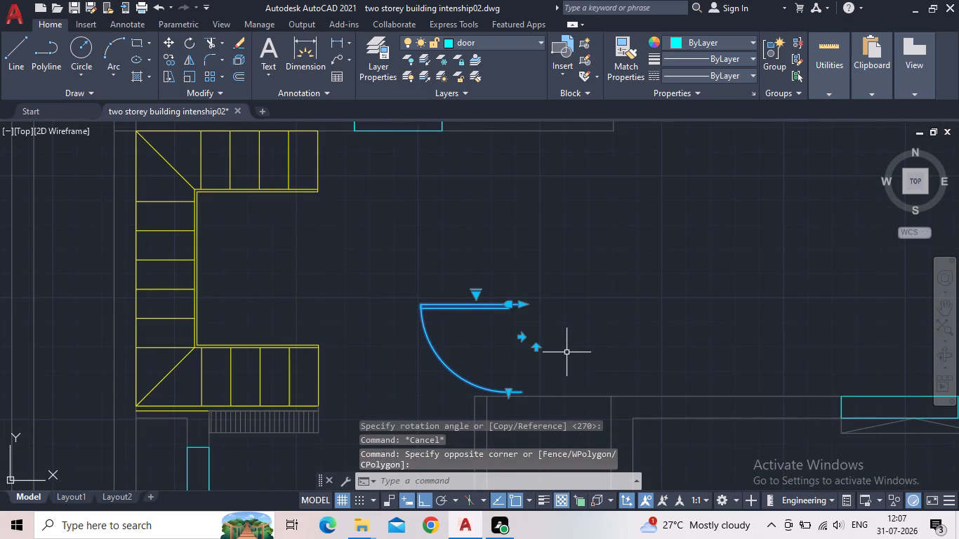
pyautogui.press('c')
pyautogui.press('o')
pyautogui.press('Return')
pyautogui.click(524, 305)
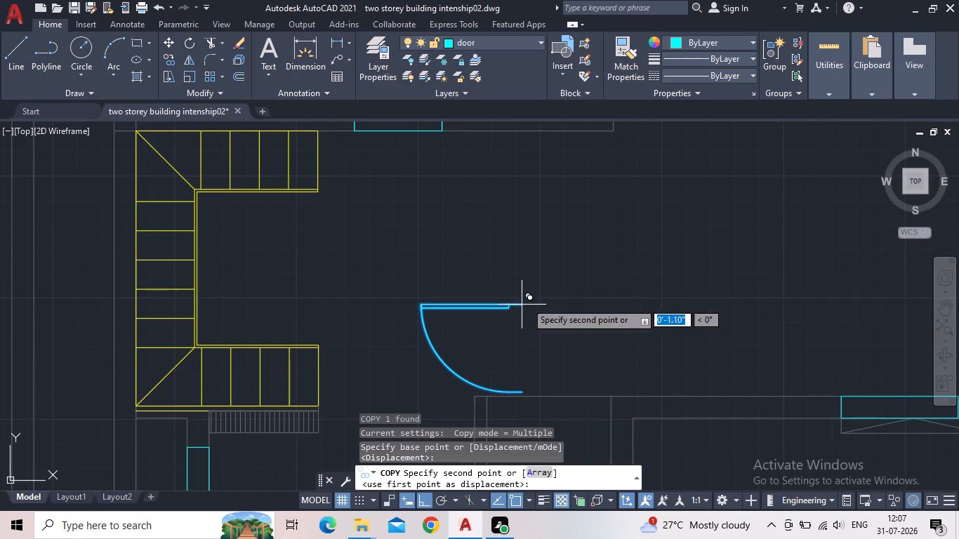
pyautogui.moveTo(619, 199); pyautogui.dragTo(520, 313, button='middle')
pyautogui.scroll(-2, 505, 326)
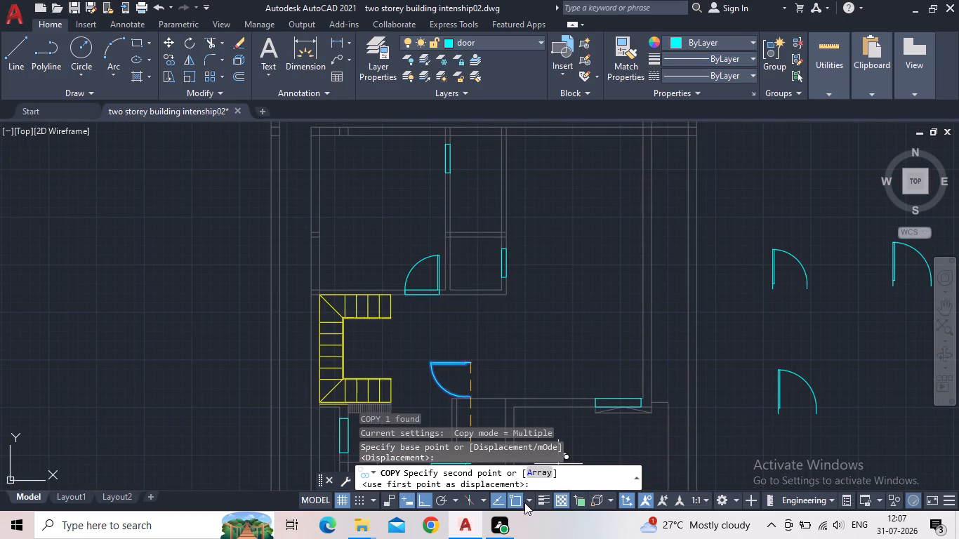
pyautogui.click(425, 501)
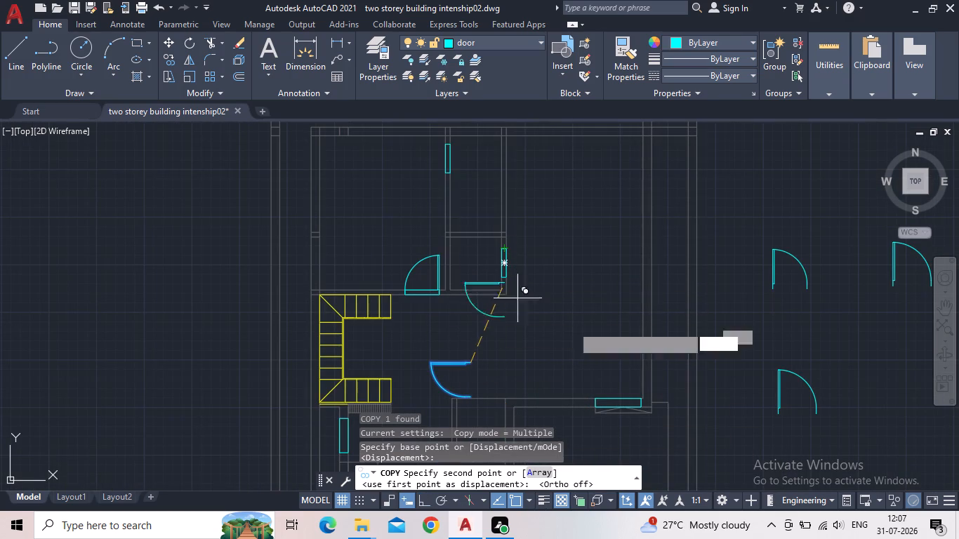
pyautogui.moveTo(616, 332); pyautogui.dragTo(639, 225, button='middle')
pyautogui.scroll(-1, 640, 221)
pyautogui.scroll(3, 459, 307)
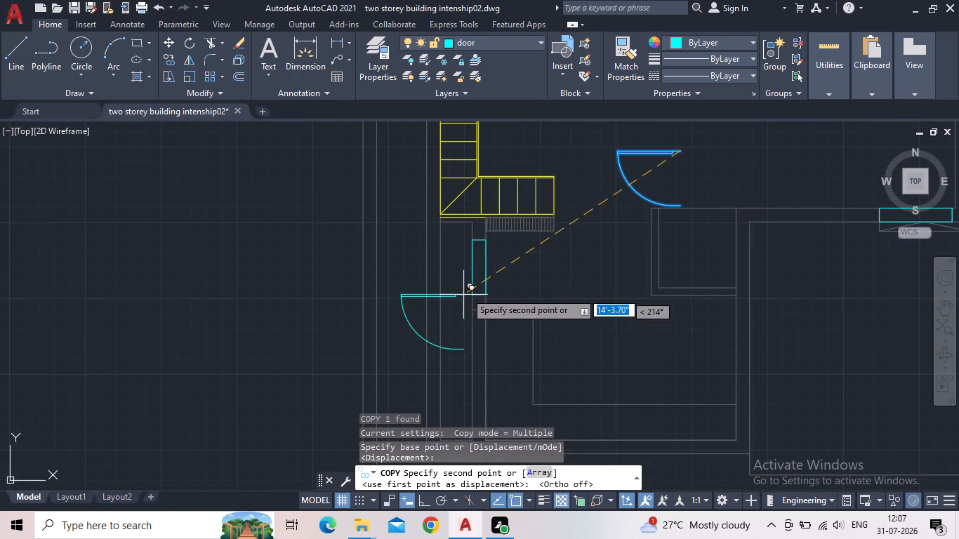
pyautogui.click(563, 249)
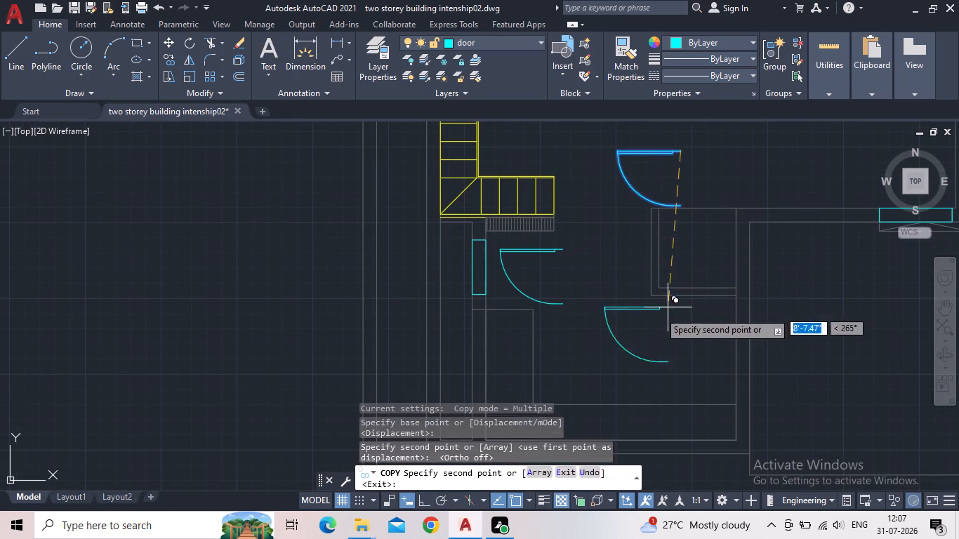
pyautogui.press('Escape')
# Flip the copied door south of the staircase to swing east, keeping its hinge at the north end.
pyautogui.click(545, 251)
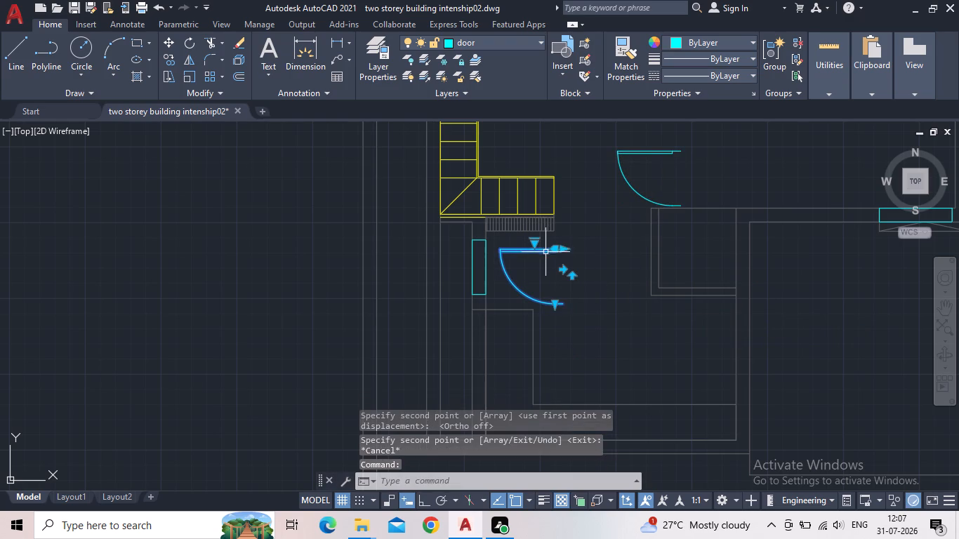
pyautogui.click(560, 269)
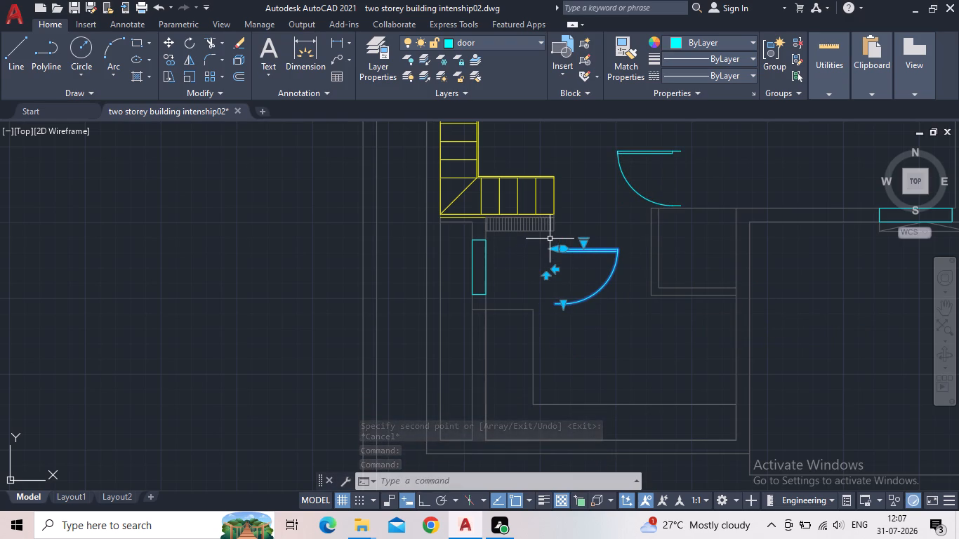
pyautogui.click(549, 275)
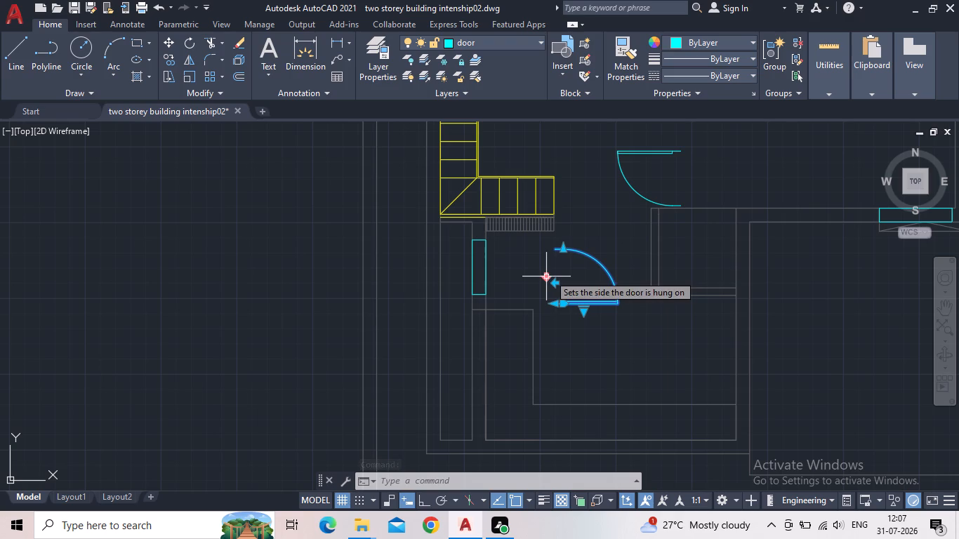
pyautogui.click(545, 279)
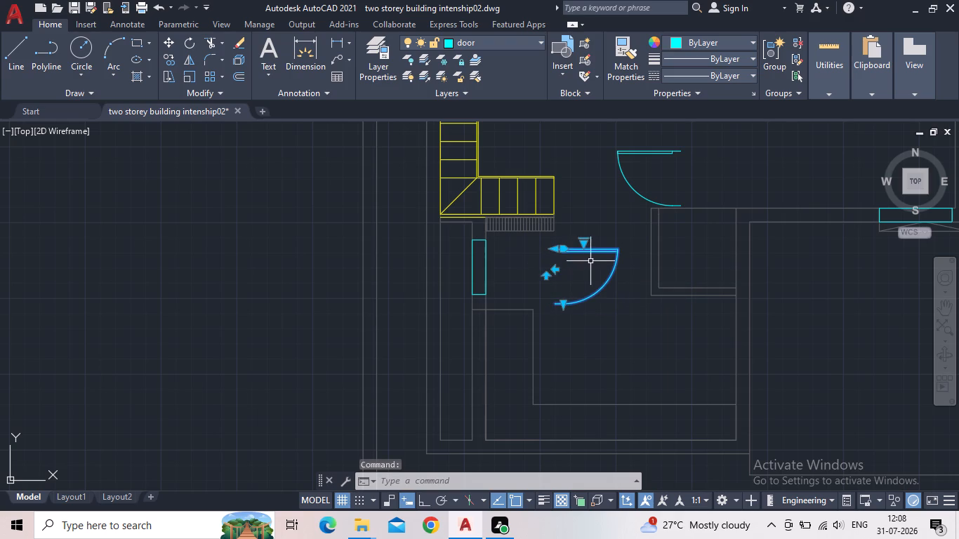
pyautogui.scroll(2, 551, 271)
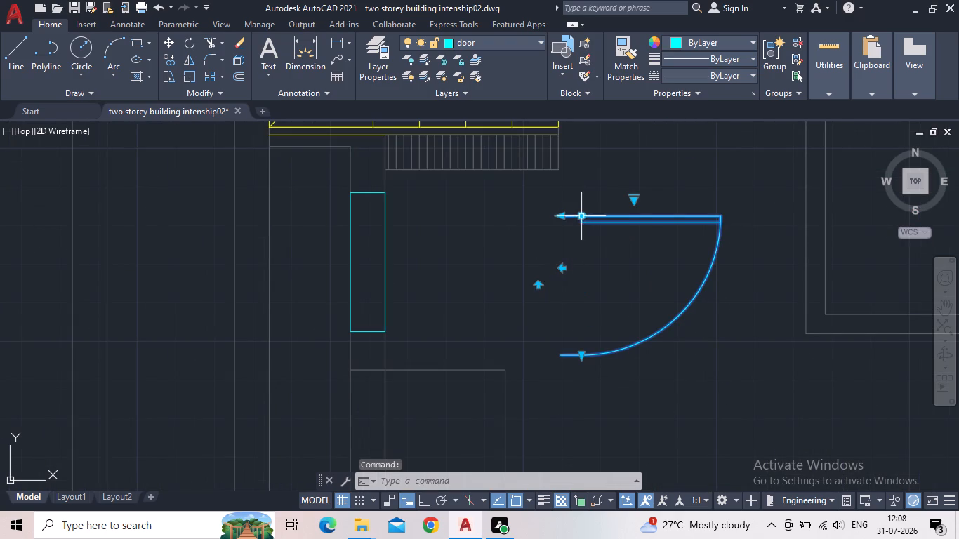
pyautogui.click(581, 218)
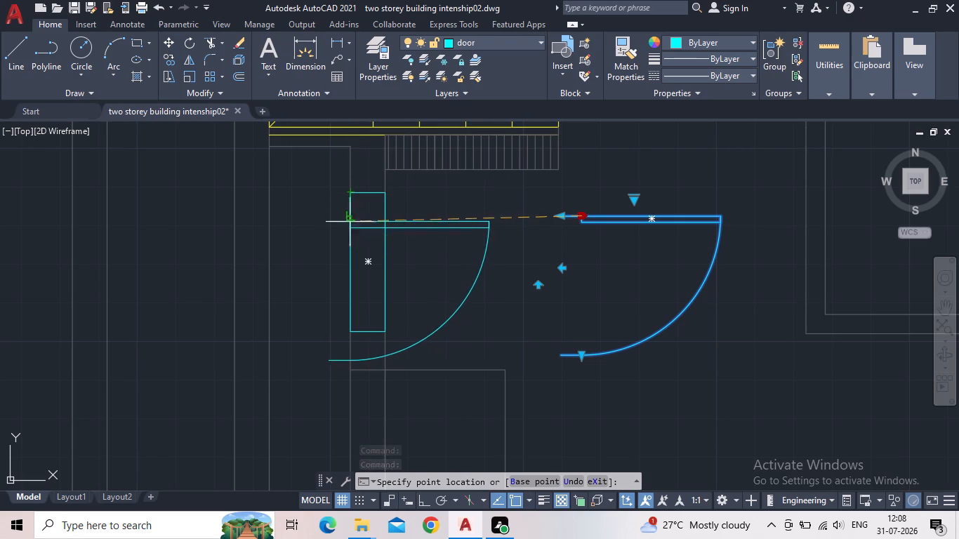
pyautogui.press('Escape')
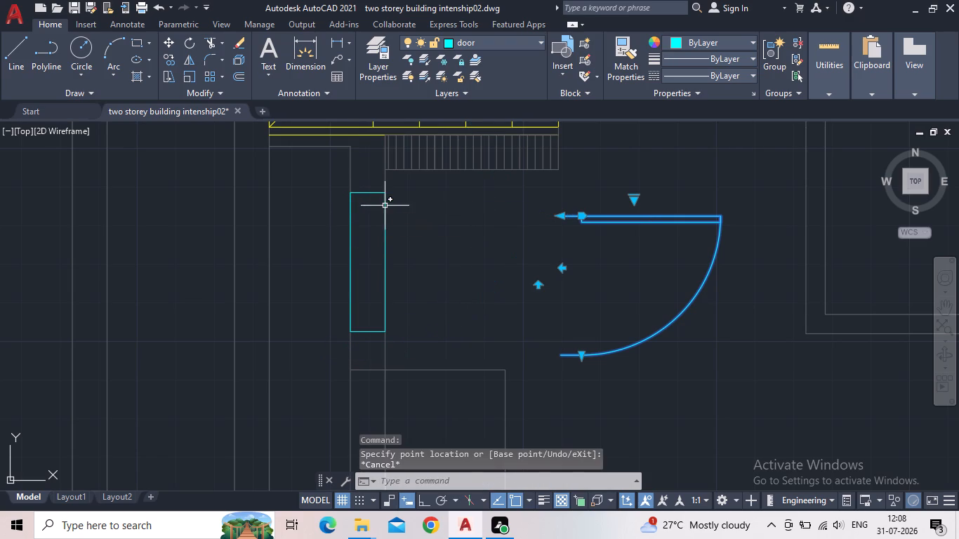
# Move the flipped door by its hinge-side jamb end onto the northwest corner of the vertical door rectangle south of the staircase.
pyautogui.press('m')
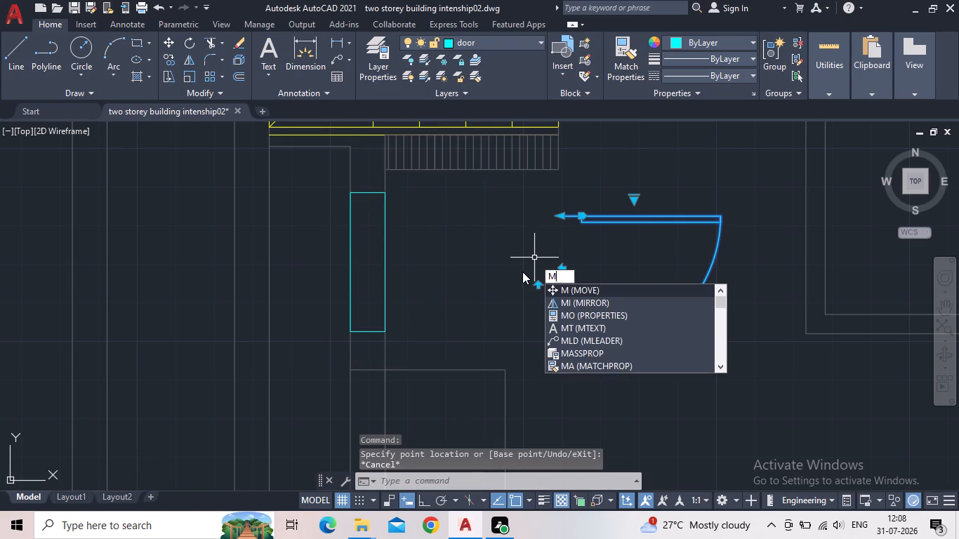
pyautogui.press('o')
pyautogui.click(570, 301)
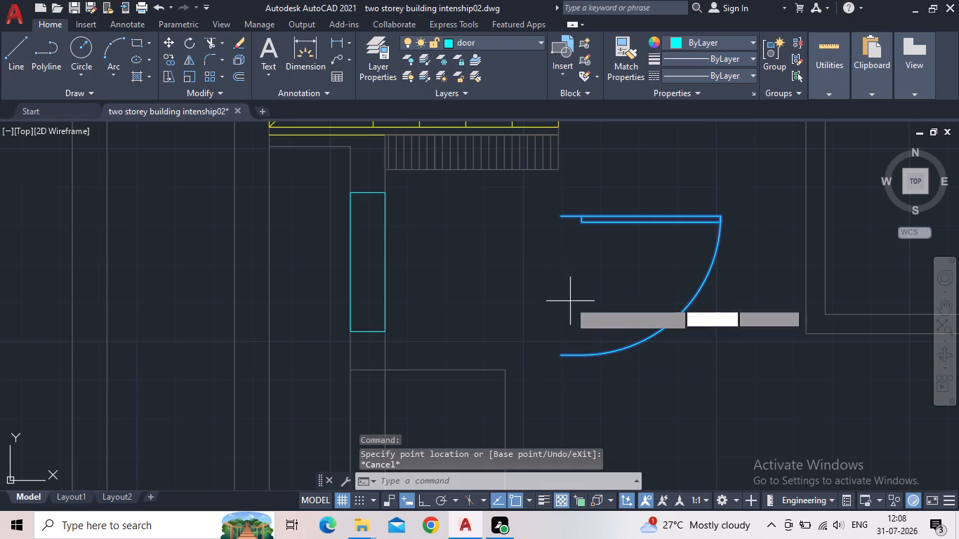
pyautogui.click(558, 218)
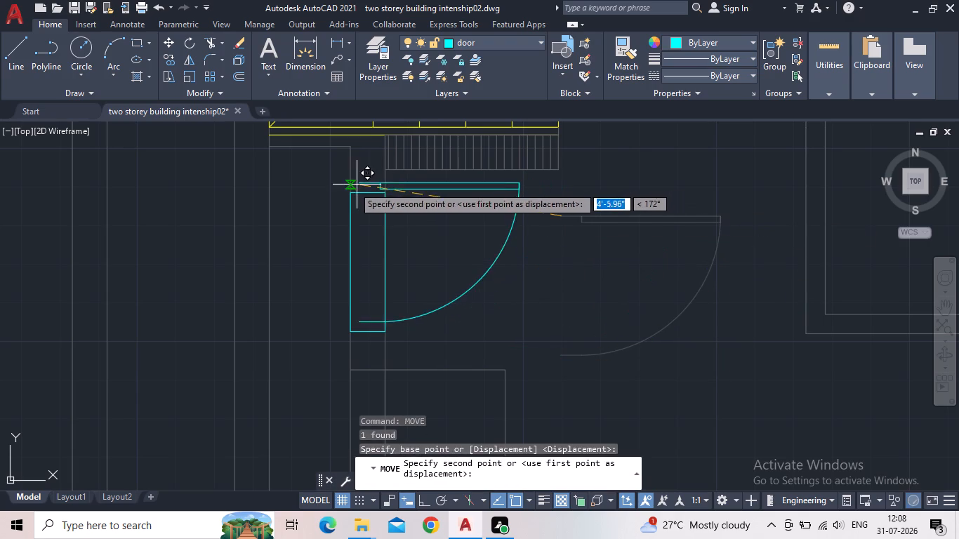
pyautogui.scroll(3, 347, 194)
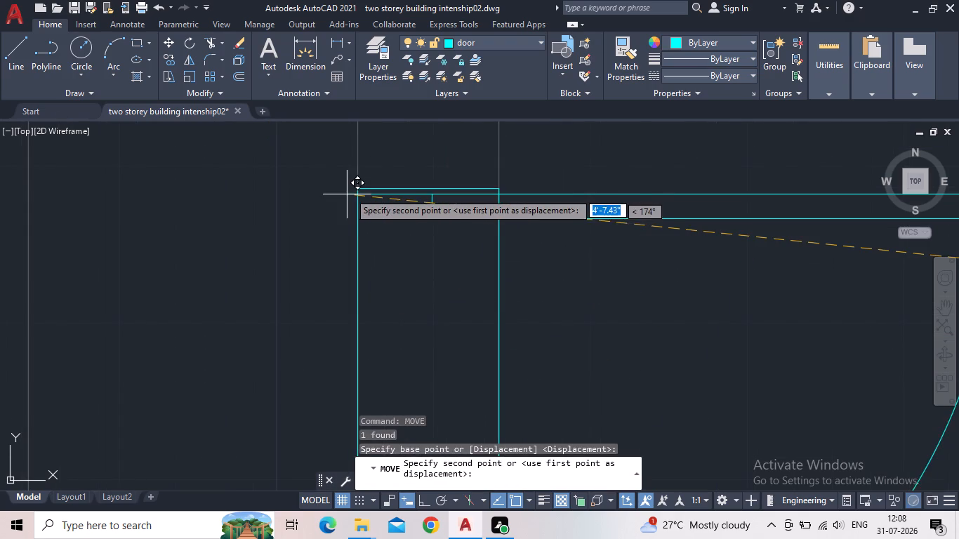
pyautogui.click(358, 185)
pyautogui.scroll(-3, 439, 206)
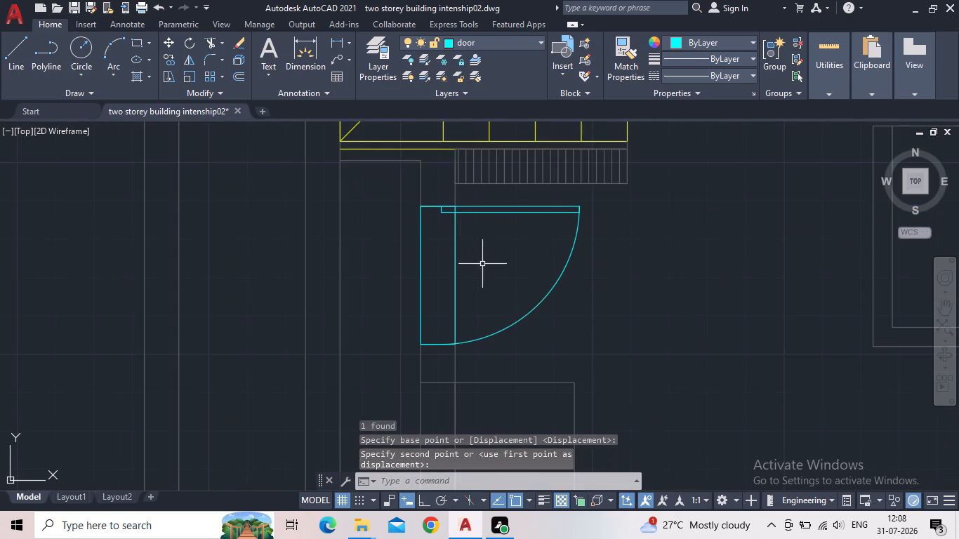
pyautogui.press('Escape')
# Trim away the vertical lines across the door opening south of the staircase, leaving its short end lines.
pyautogui.press('t')
pyautogui.press('r')
pyautogui.press('space')
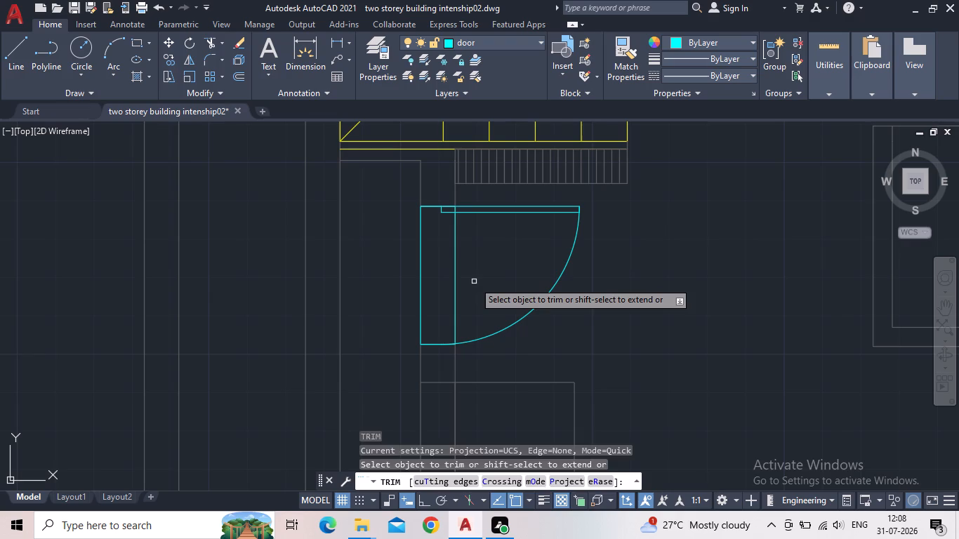
pyautogui.click(474, 281)
pyautogui.click(388, 264)
# Trim away the horizontal lines across the door opening just northeast of the staircase.
pyautogui.scroll(-2, 402, 272)
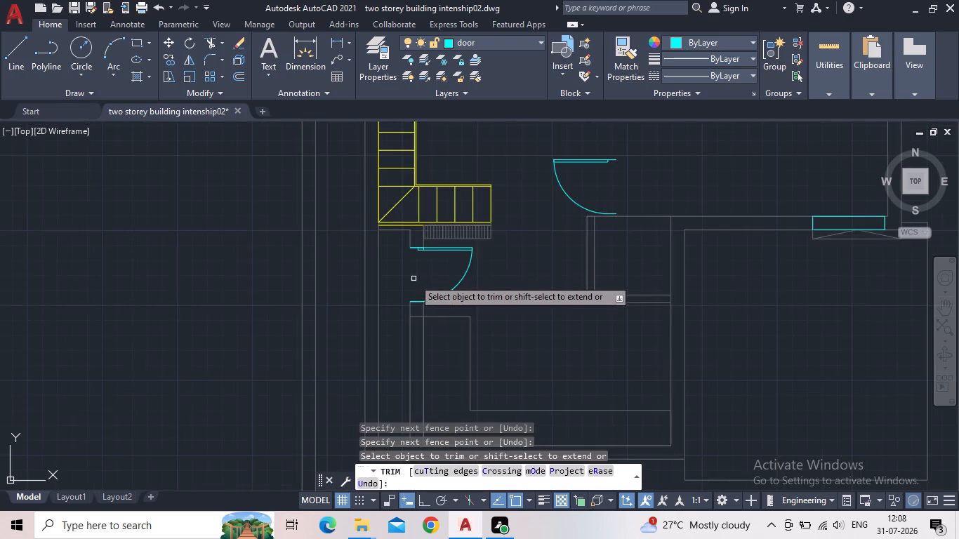
pyautogui.scroll(-1, 414, 279)
pyautogui.moveTo(503, 284); pyautogui.dragTo(452, 285, button='middle')
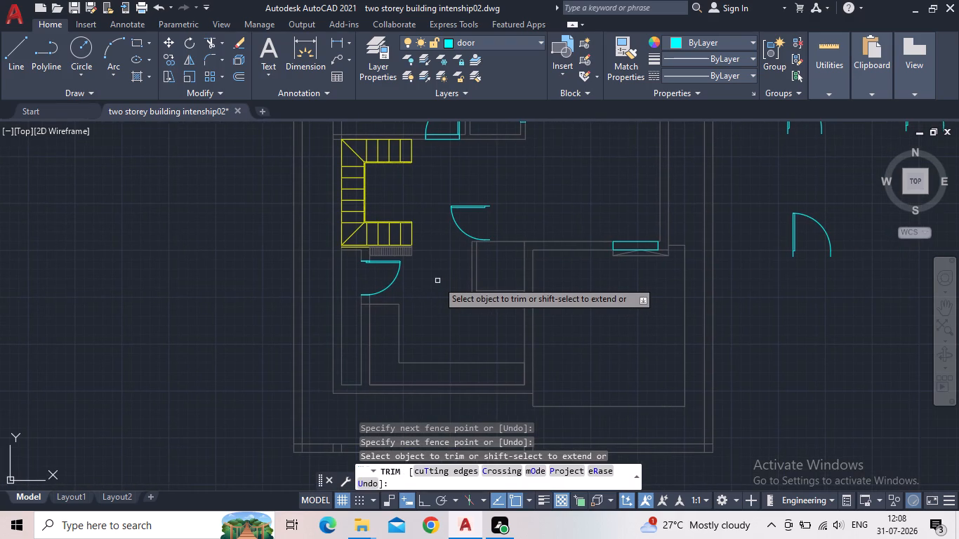
pyautogui.scroll(-1, 441, 270)
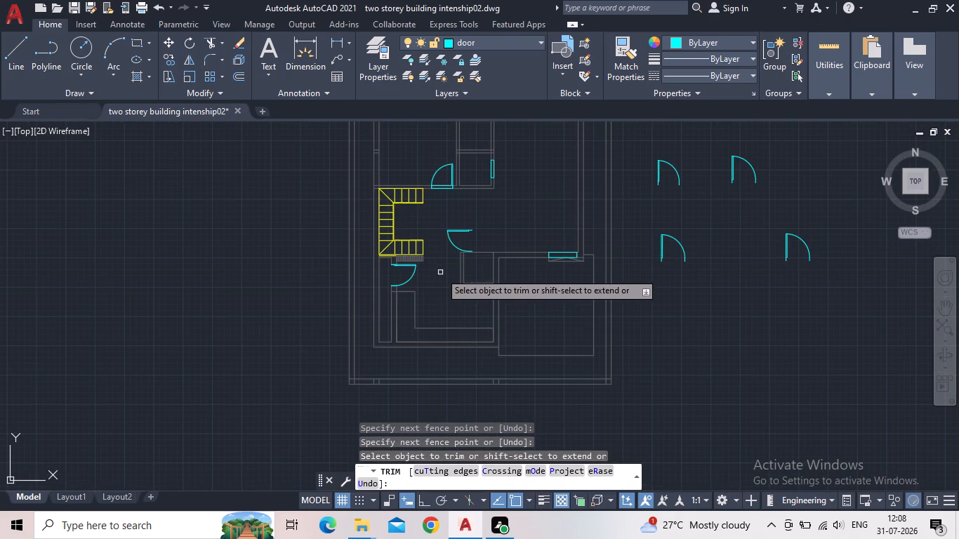
pyautogui.scroll(1, 439, 202)
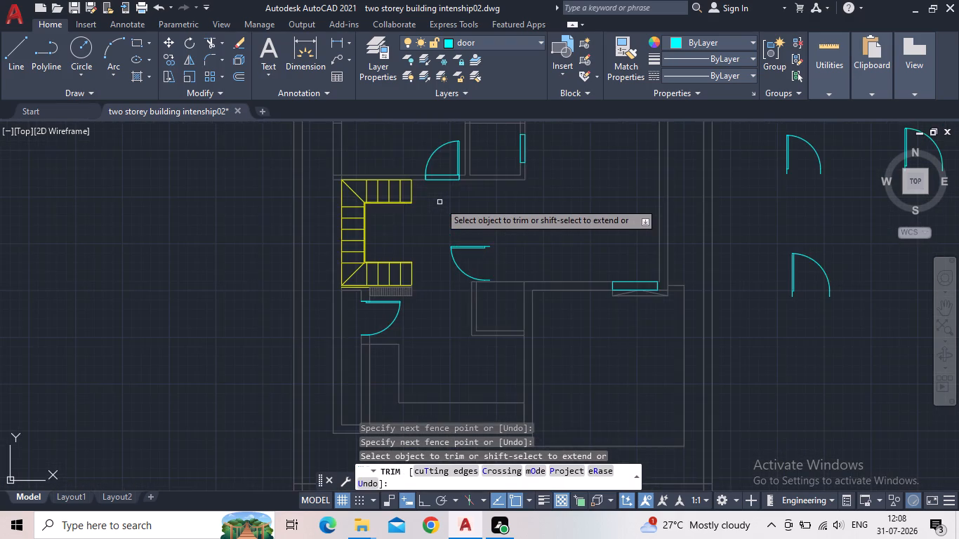
pyautogui.scroll(2, 444, 192)
pyautogui.click(444, 187)
pyautogui.click(431, 143)
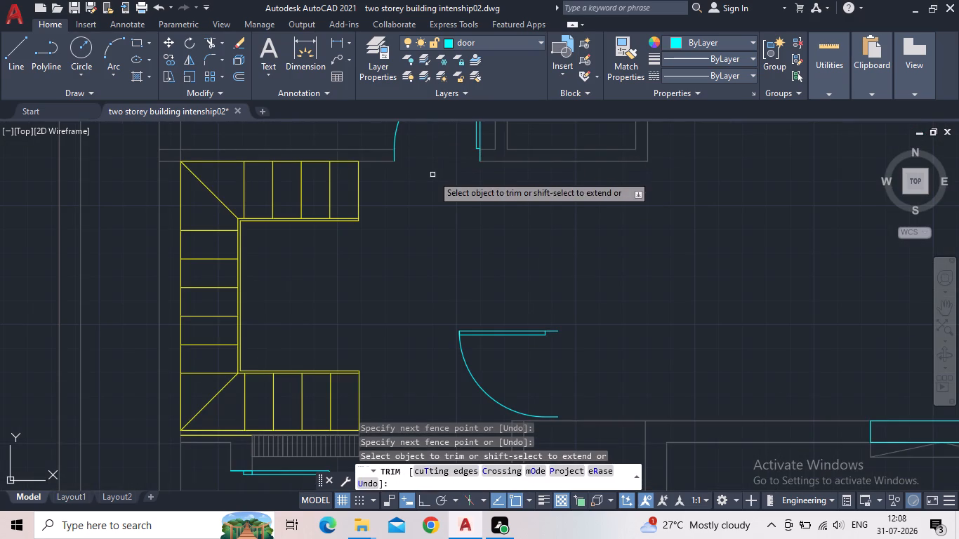
# Trim away the vertical lines across the two door openings in the walls of the small northern rooms.
pyautogui.moveTo(432, 201); pyautogui.dragTo(345, 338, button='middle')
pyautogui.scroll(-2, 340, 344)
pyautogui.scroll(1, 383, 180)
pyautogui.moveTo(372, 202); pyautogui.dragTo(335, 201)
pyautogui.click(322, 199)
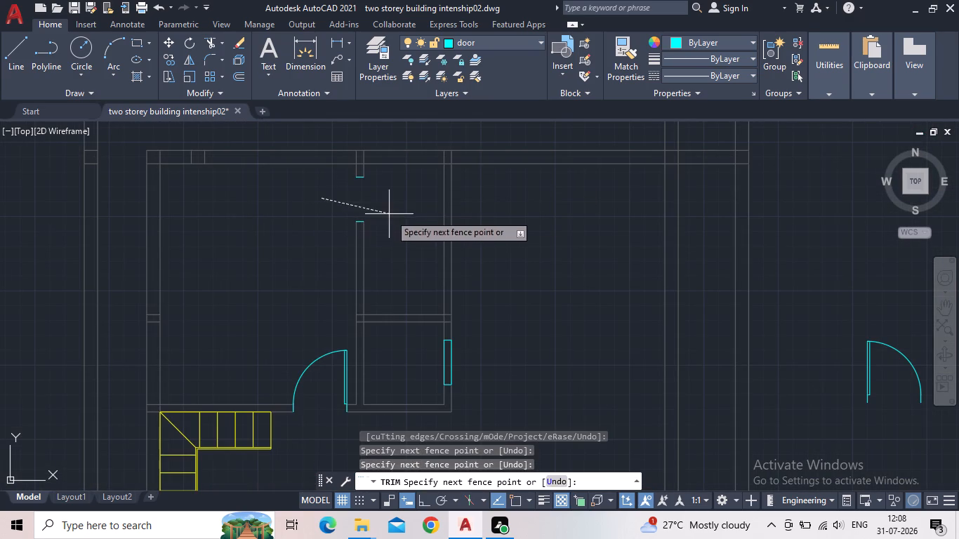
pyautogui.click(387, 209)
pyautogui.moveTo(468, 366); pyautogui.dragTo(460, 364)
pyautogui.click(437, 361)
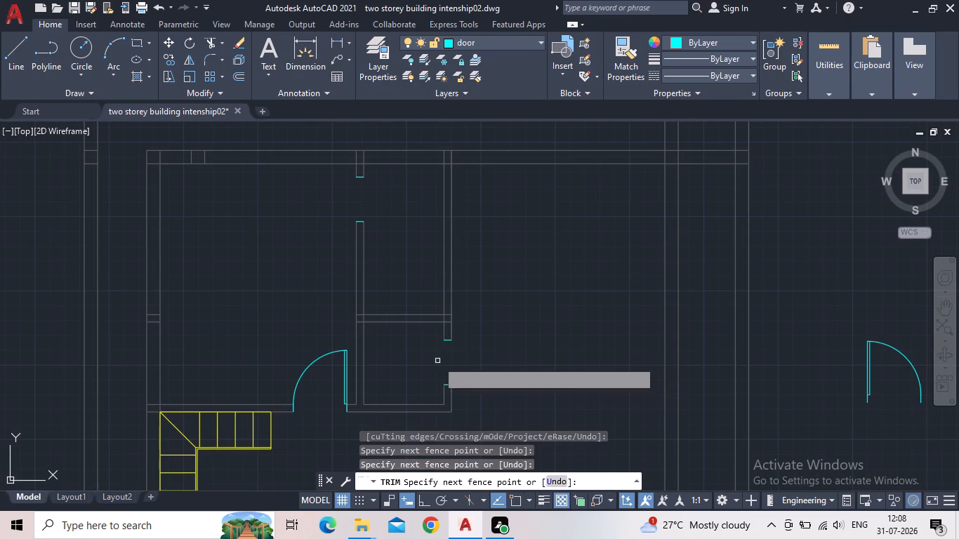
# Examine the plan's door openings, including the wide horizontal door rectangle to the southeast, and end trimming.
pyautogui.scroll(-1, 470, 361)
pyautogui.moveTo(487, 359); pyautogui.dragTo(482, 220, button='middle')
pyautogui.scroll(1, 555, 399)
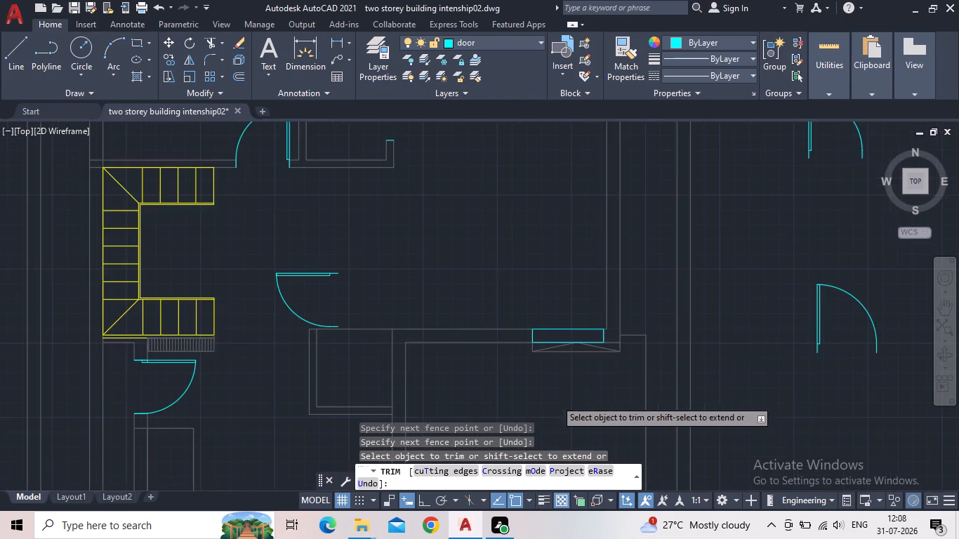
pyautogui.scroll(2, 567, 350)
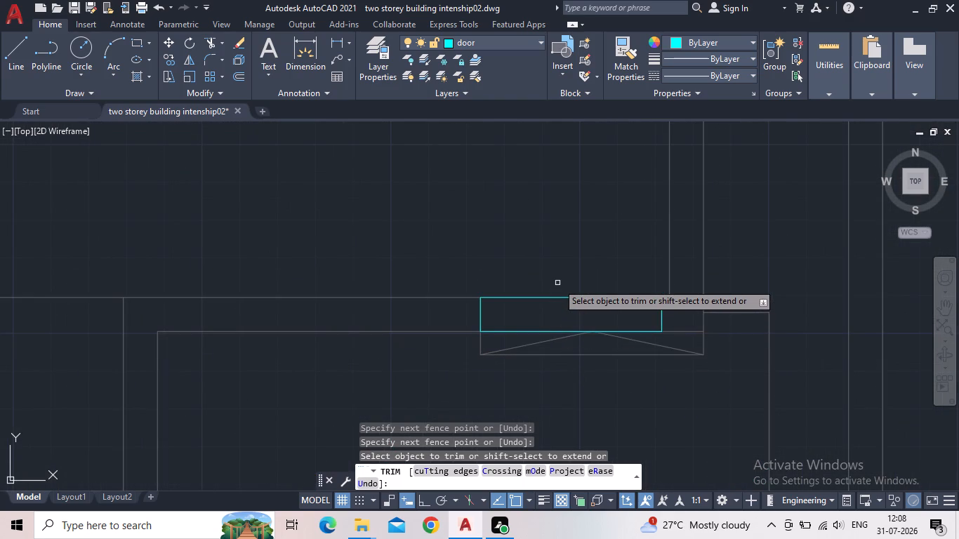
pyautogui.scroll(-2, 543, 326)
pyautogui.moveTo(538, 328); pyautogui.dragTo(540, 253, button='middle')
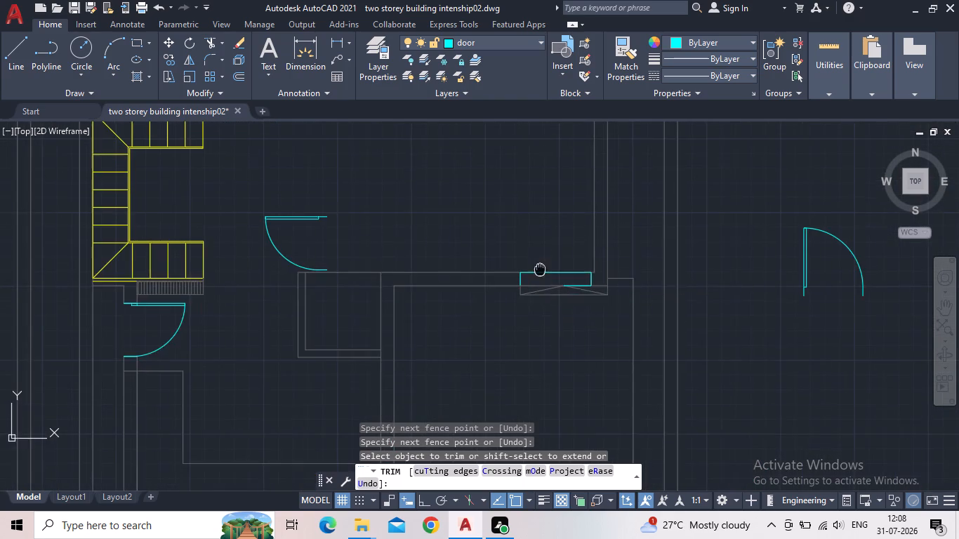
pyautogui.moveTo(540, 253); pyautogui.dragTo(545, 168, button='middle')
pyautogui.scroll(-1, 540, 168)
pyautogui.moveTo(355, 246); pyautogui.dragTo(351, 394, button='middle')
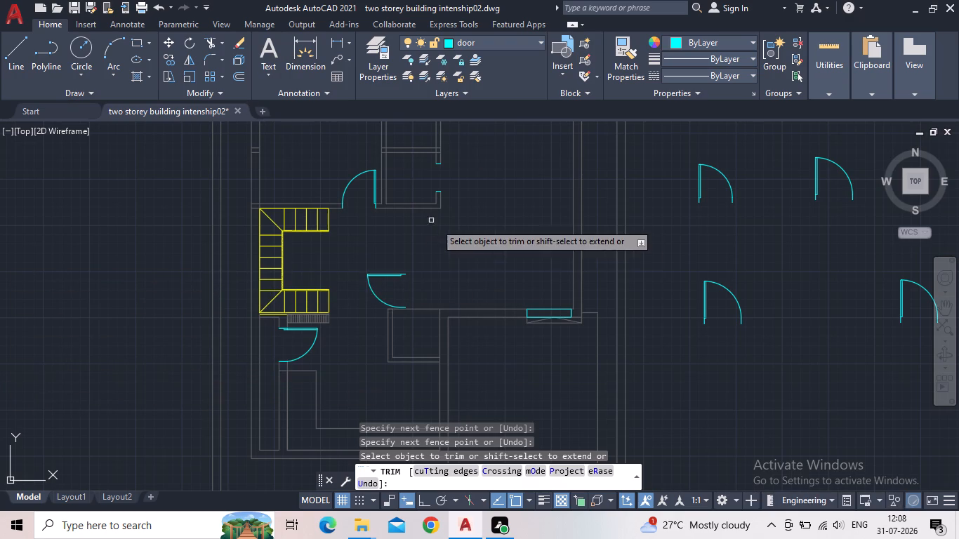
pyautogui.scroll(-1, 450, 238)
pyautogui.moveTo(499, 248); pyautogui.dragTo(414, 292, button='middle')
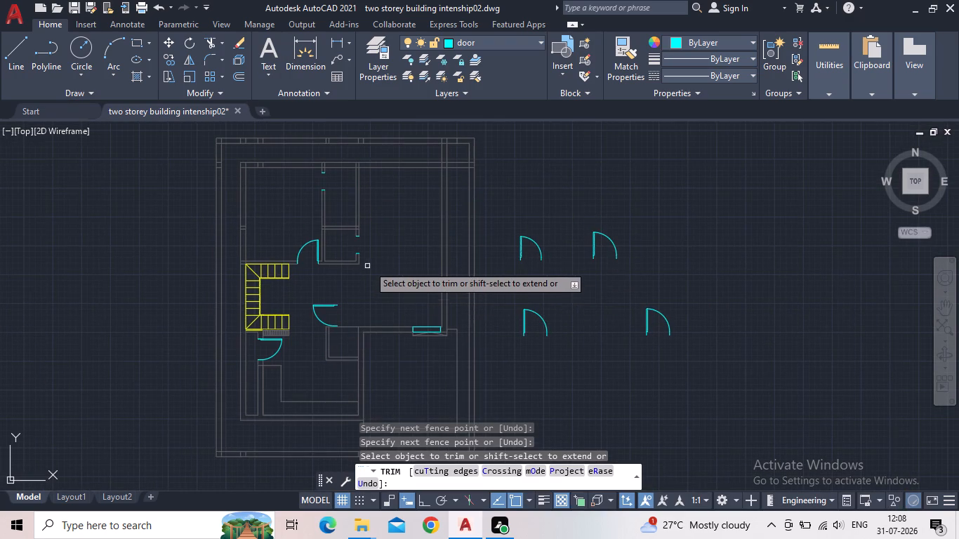
pyautogui.scroll(1, 379, 274)
pyautogui.press('Escape')
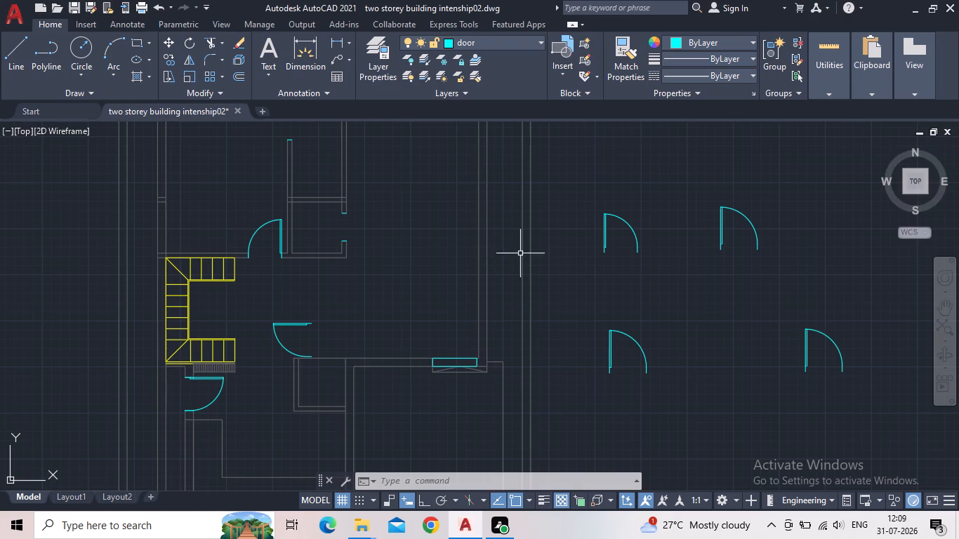
# Rotate the northeastern loose door outside the plan 90° counterclockwise about its hinge-side jamb end, with Ortho on.
pyautogui.scroll(-1, 625, 270)
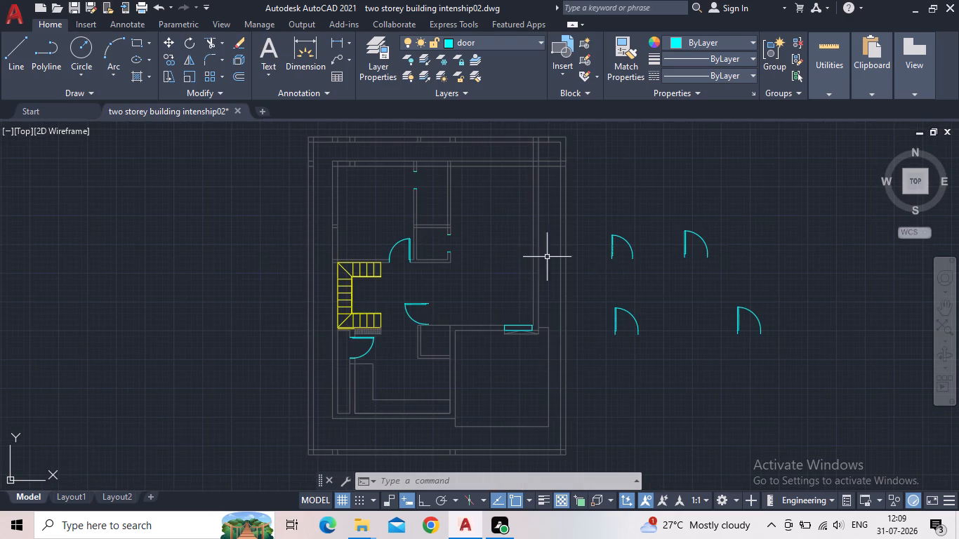
pyautogui.scroll(2, 375, 253)
pyautogui.moveTo(533, 248); pyautogui.dragTo(392, 305, button='middle')
pyautogui.scroll(-1, 391, 305)
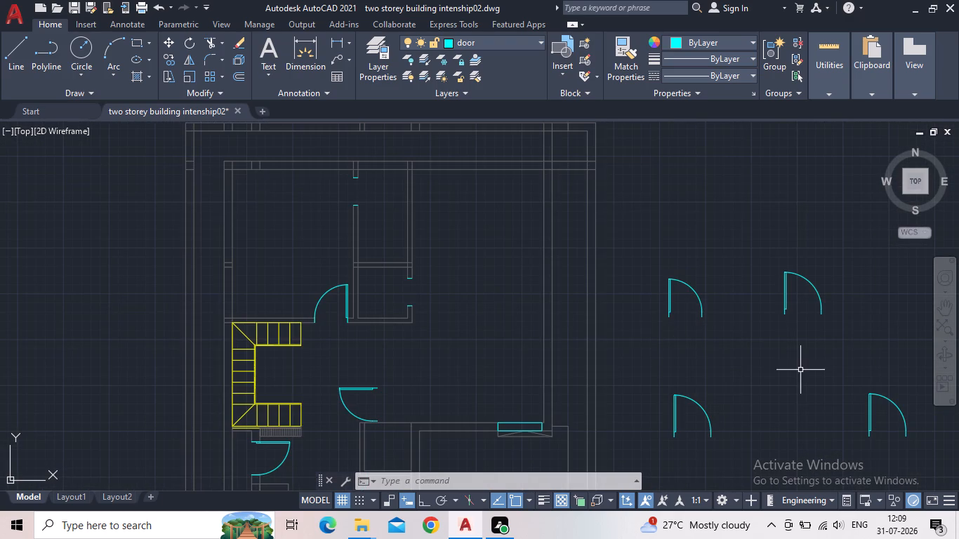
pyautogui.moveTo(834, 339); pyautogui.dragTo(816, 321)
pyautogui.click(754, 247)
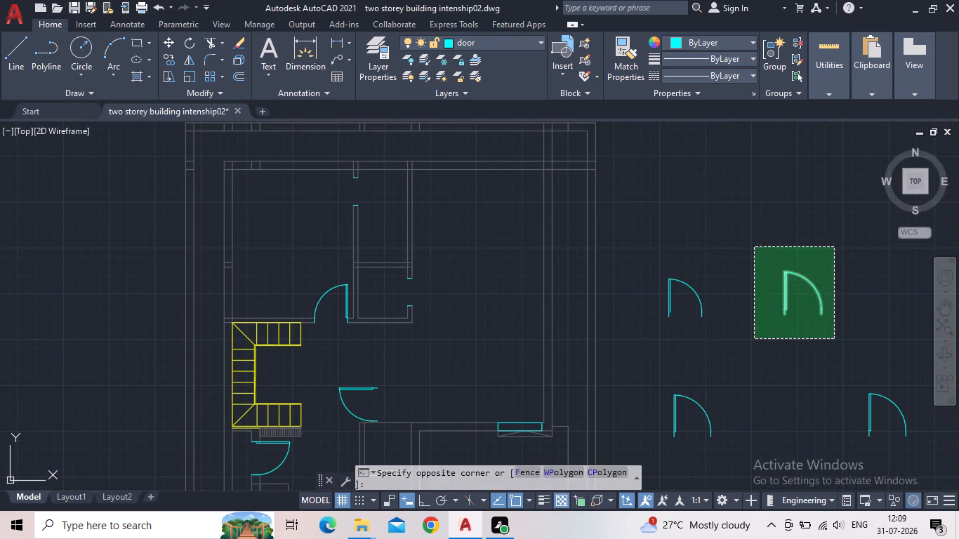
pyautogui.scroll(2, 788, 293)
pyautogui.press('r')
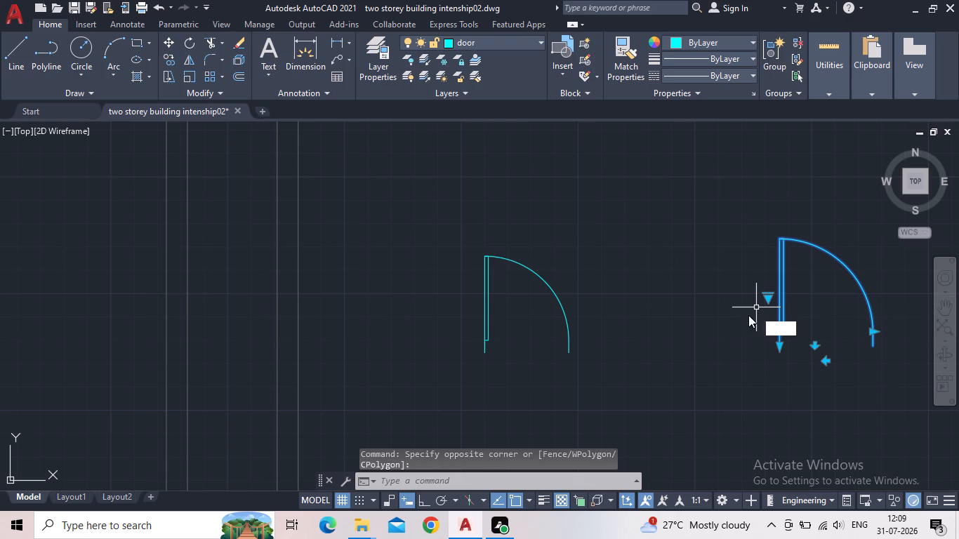
pyautogui.press('o')
pyautogui.press('space')
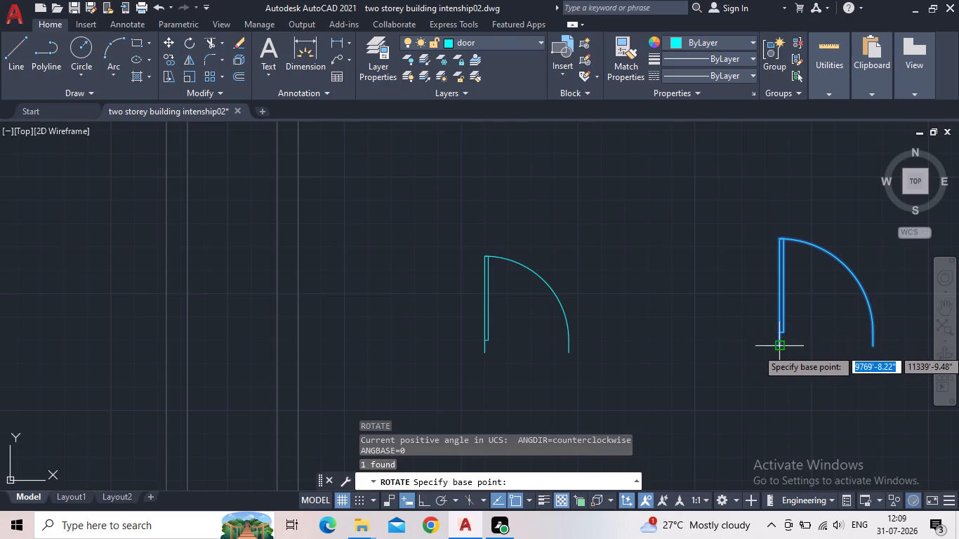
pyautogui.click(424, 498)
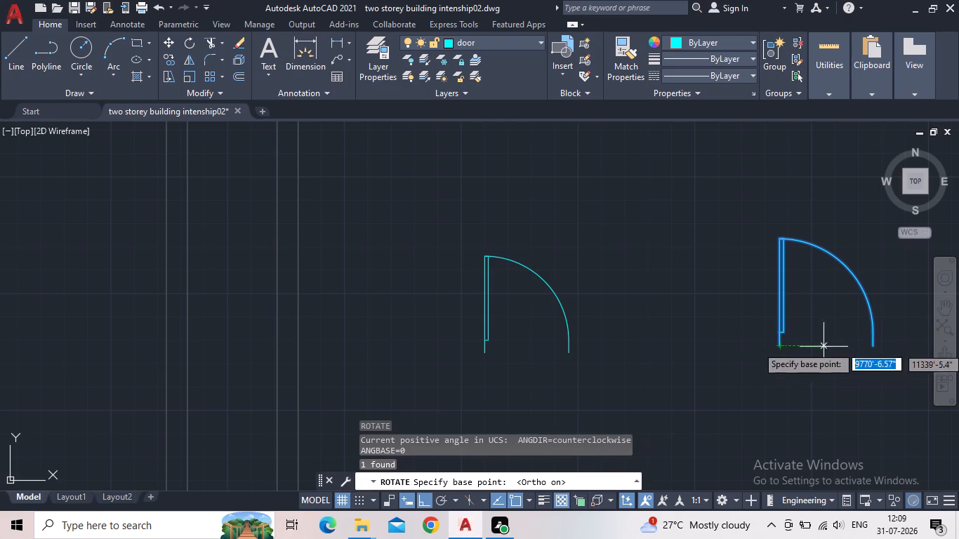
pyautogui.moveTo(777, 347); pyautogui.dragTo(786, 345)
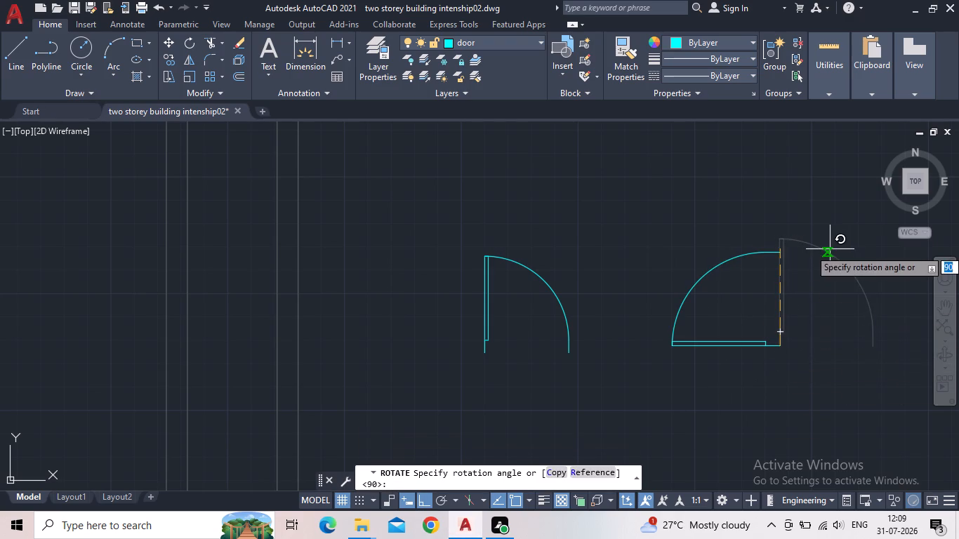
pyautogui.scroll(-2, 833, 291)
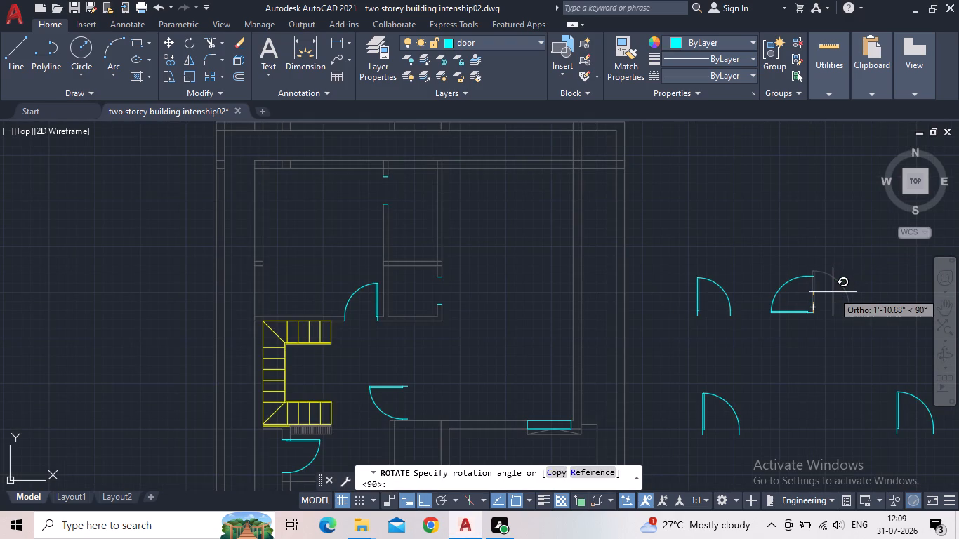
pyautogui.click(832, 291)
pyautogui.press('Escape')
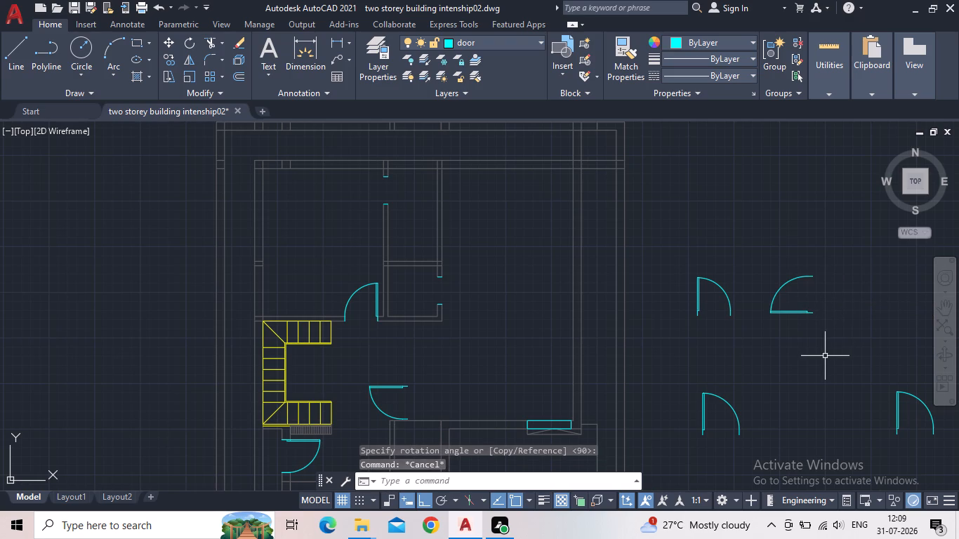
# Rotate the southern loose door nearest the plan 90° clockwise about its hinge-side jamb end.
pyautogui.click(739, 418)
pyautogui.press('r')
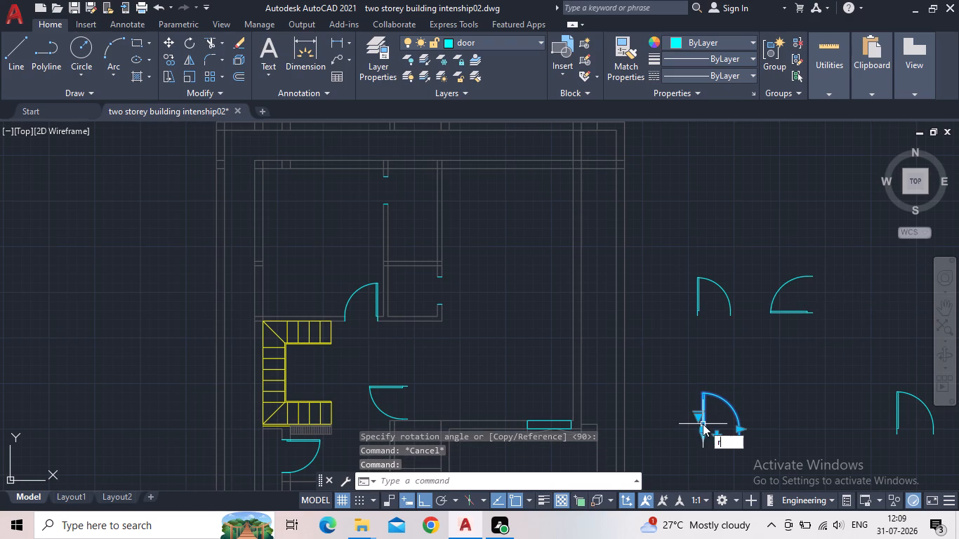
pyautogui.press('o')
pyautogui.press('space')
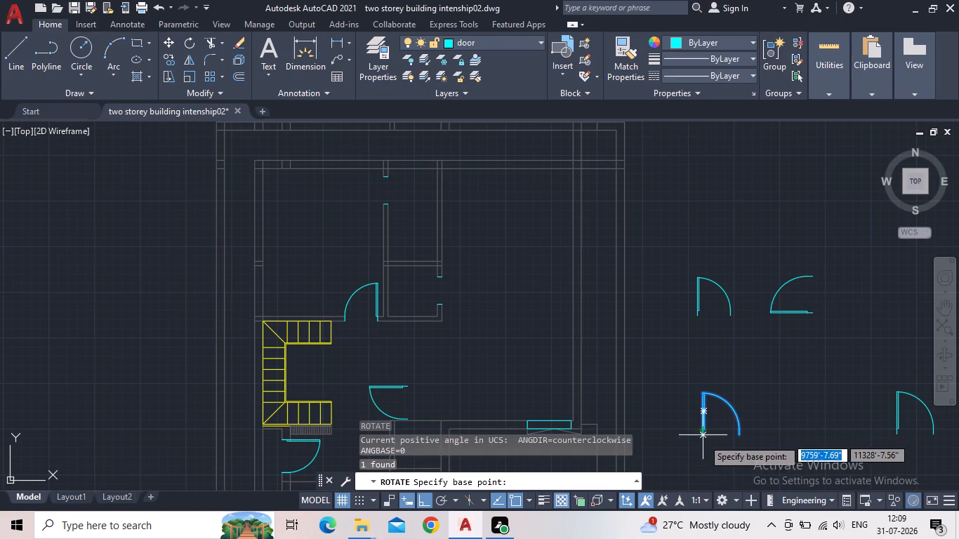
pyautogui.scroll(2, 694, 446)
pyautogui.click(713, 420)
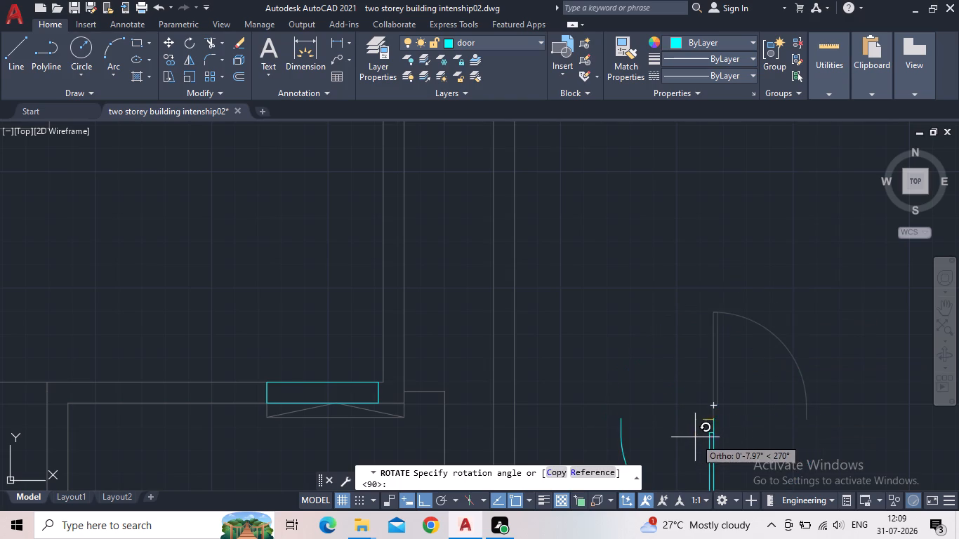
pyautogui.click(710, 445)
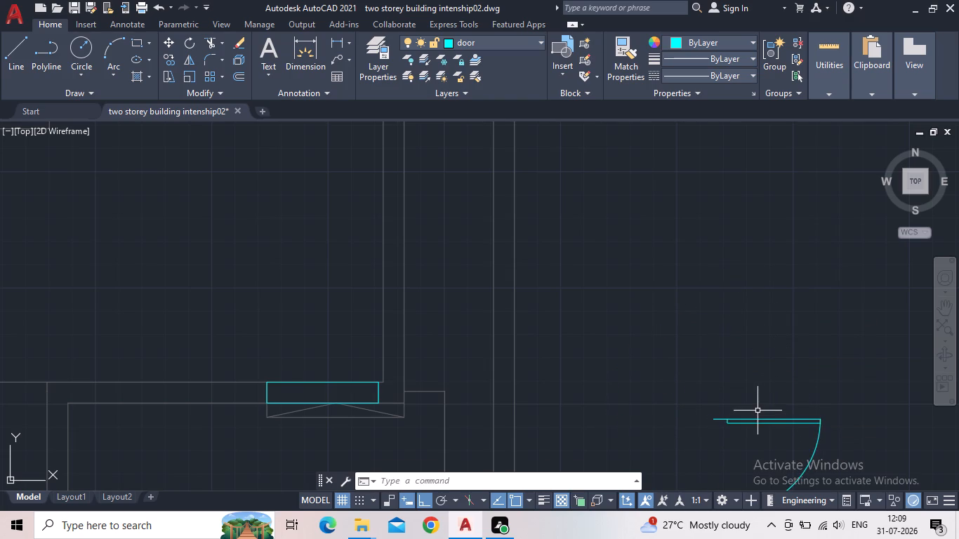
pyautogui.press('Escape')
# Scale the northern loose door with the horizontal leaf about its hinge-side jamb end, using its opening width as reference and 2'6" as new length.
pyautogui.scroll(-3, 753, 404)
pyautogui.moveTo(715, 378); pyautogui.dragTo(563, 349, button='middle')
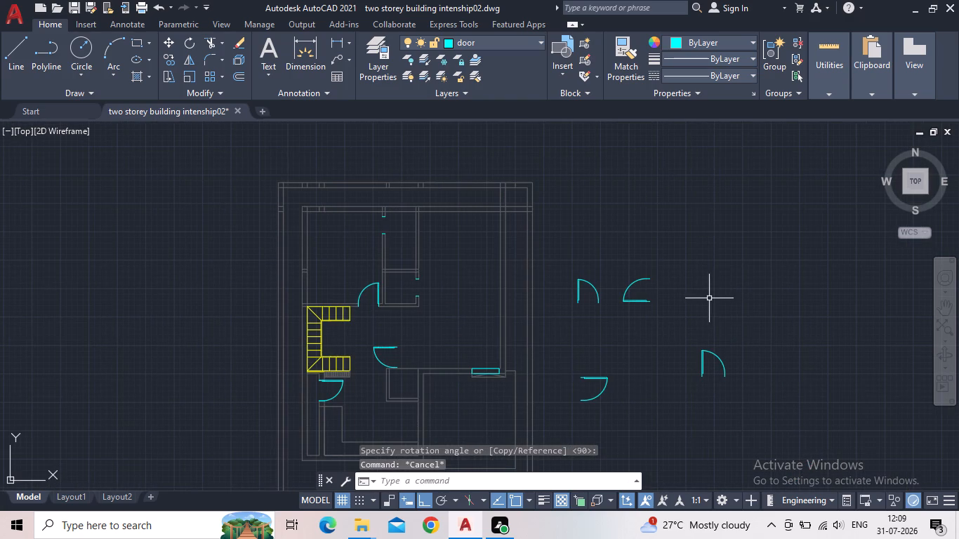
pyautogui.moveTo(650, 317); pyautogui.dragTo(644, 300)
pyautogui.click(628, 262)
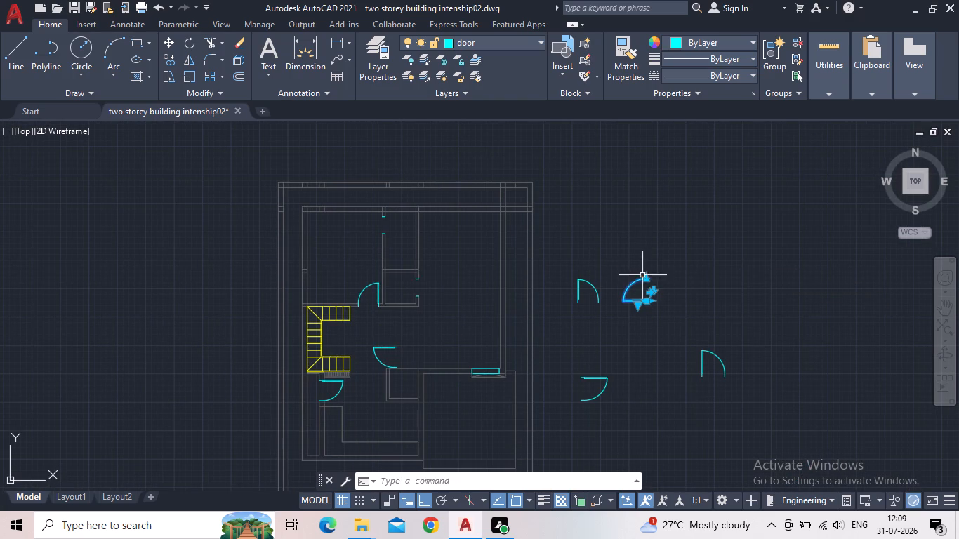
pyautogui.scroll(2, 645, 282)
pyautogui.press('s')
pyautogui.press('c')
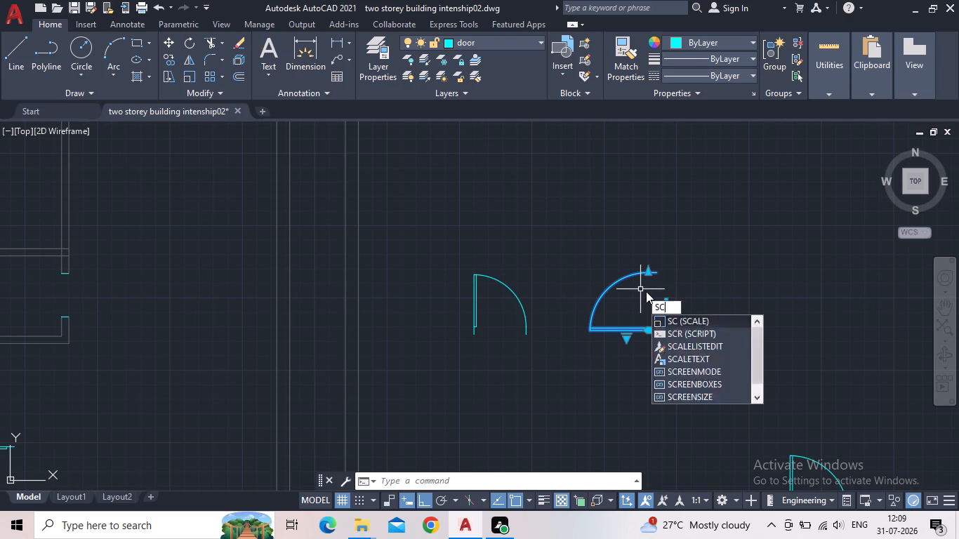
pyautogui.press('Return')
pyautogui.scroll(2, 659, 344)
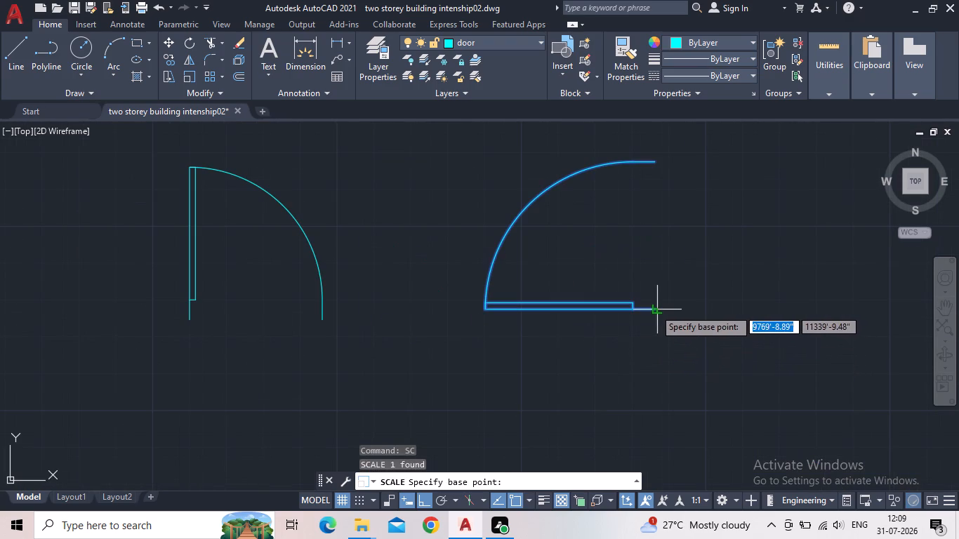
pyautogui.click(654, 309)
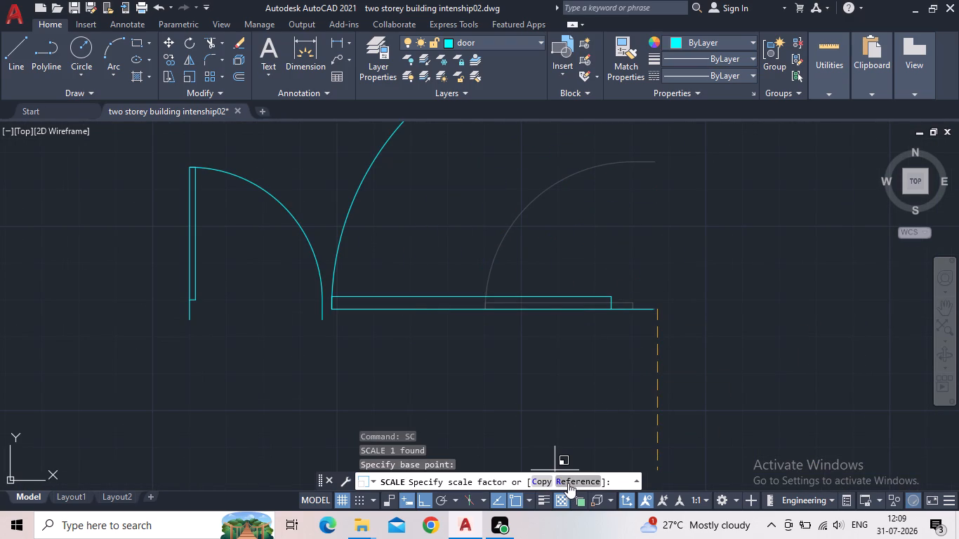
pyautogui.click(568, 483)
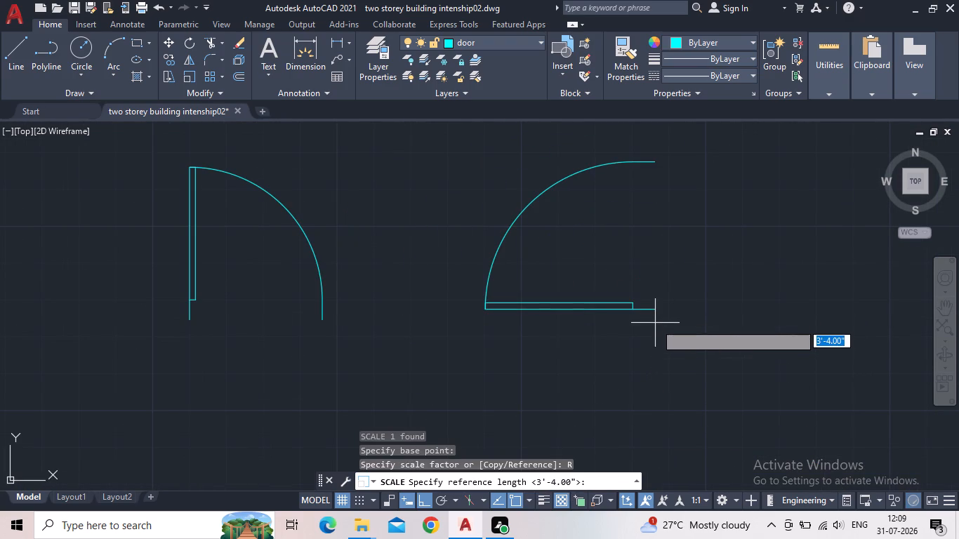
pyautogui.click(659, 312)
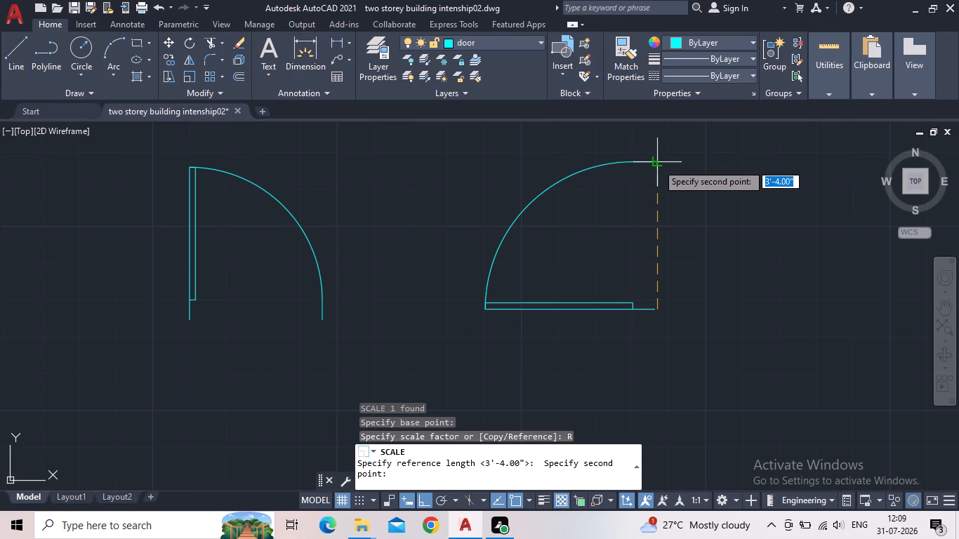
pyautogui.click(652, 165)
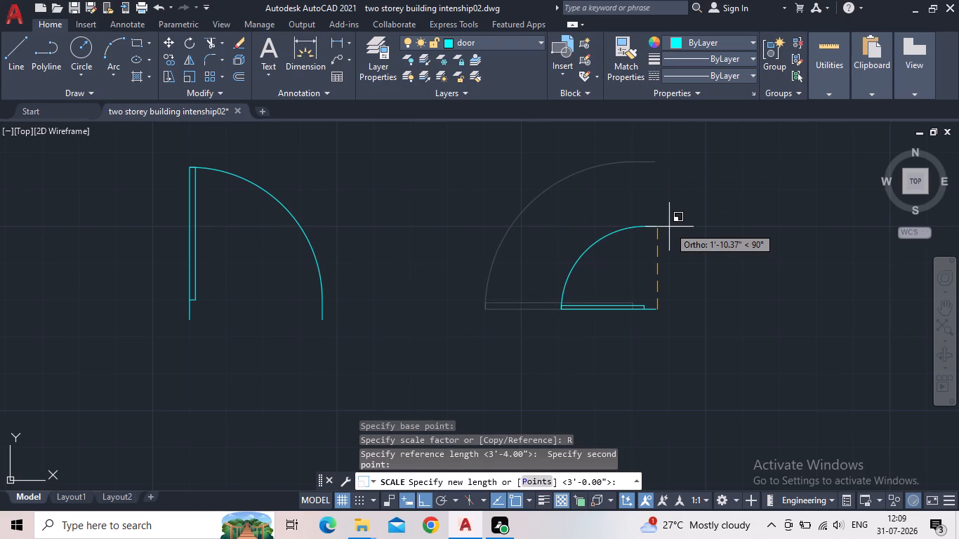
pyautogui.press('2')
pyautogui.press("'")
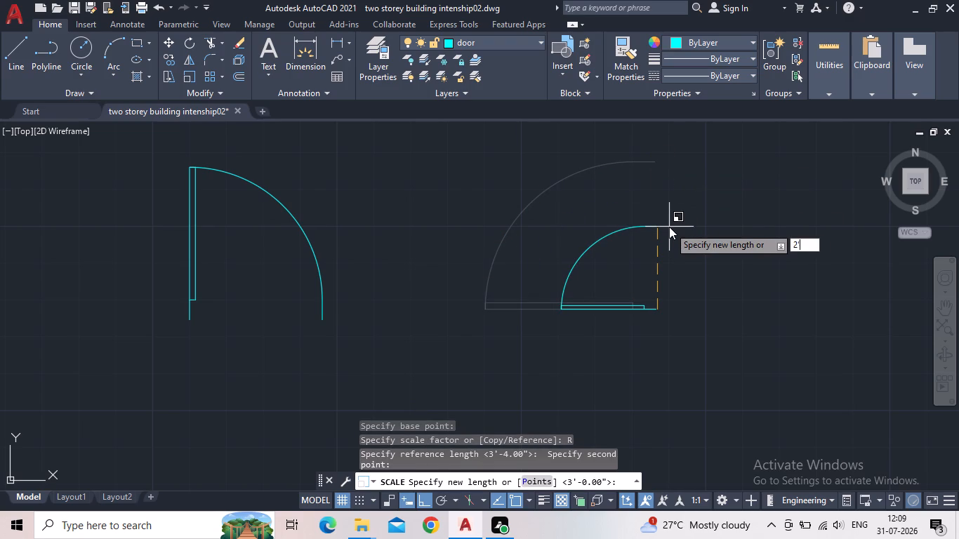
pyautogui.write('6"')
pyautogui.press('Return')
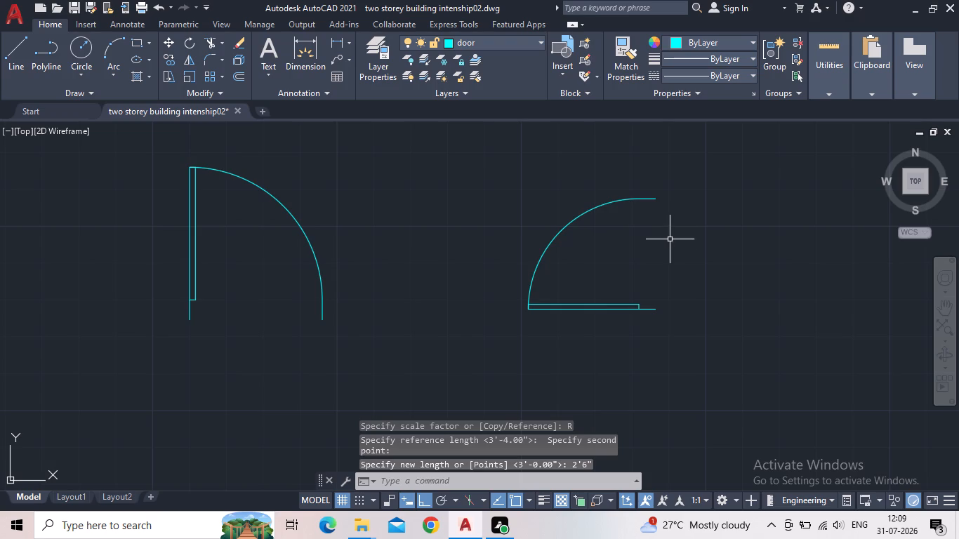
# Scale the southern loose door nearest the plan about its hinge-side jamb end, using its opening width as reference and 2'6" as new length.
pyautogui.scroll(-2, 656, 272)
pyautogui.moveTo(630, 310); pyautogui.dragTo(688, 214, button='middle')
pyautogui.scroll(-1, 688, 214)
pyautogui.moveTo(644, 388); pyautogui.dragTo(636, 383)
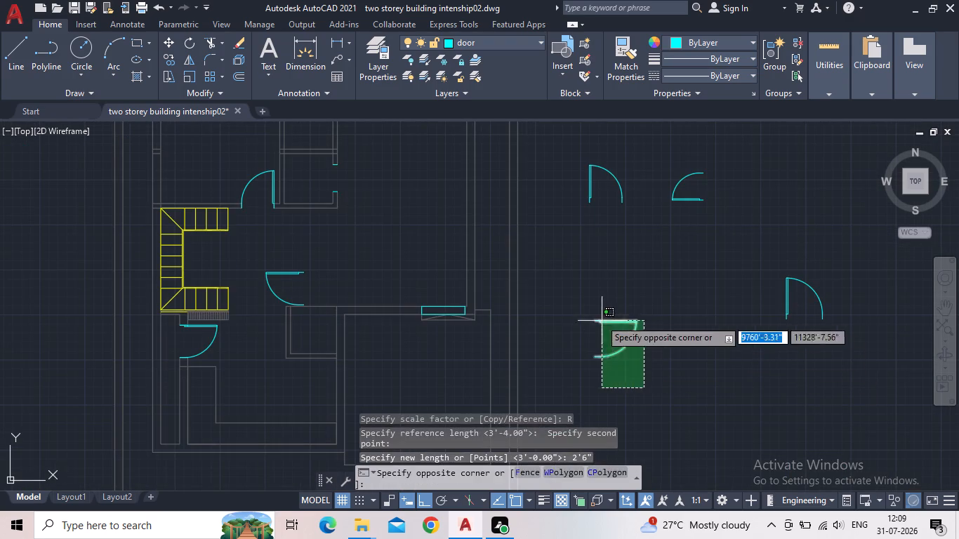
pyautogui.click(585, 307)
pyautogui.scroll(3, 581, 311)
pyautogui.press('s')
pyautogui.press('c')
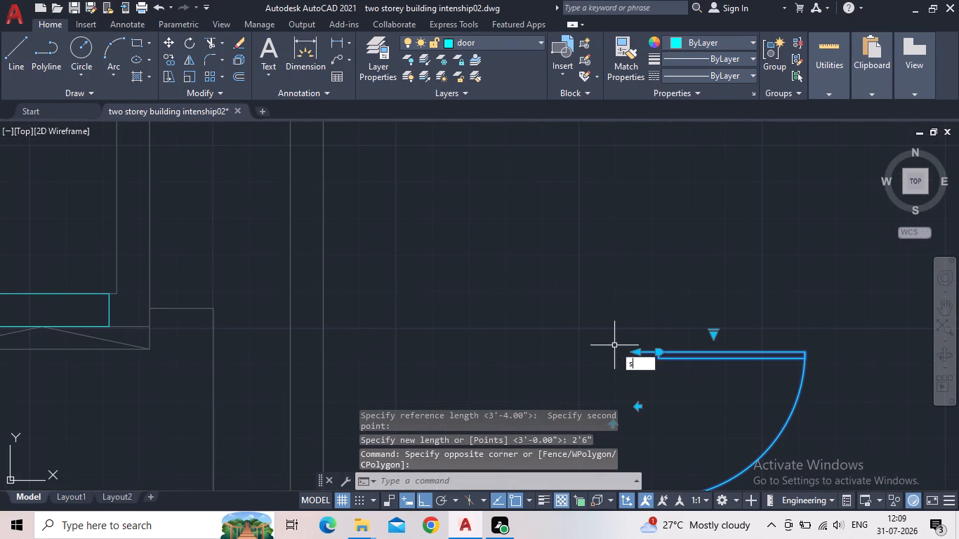
pyautogui.press('space')
pyautogui.click(637, 355)
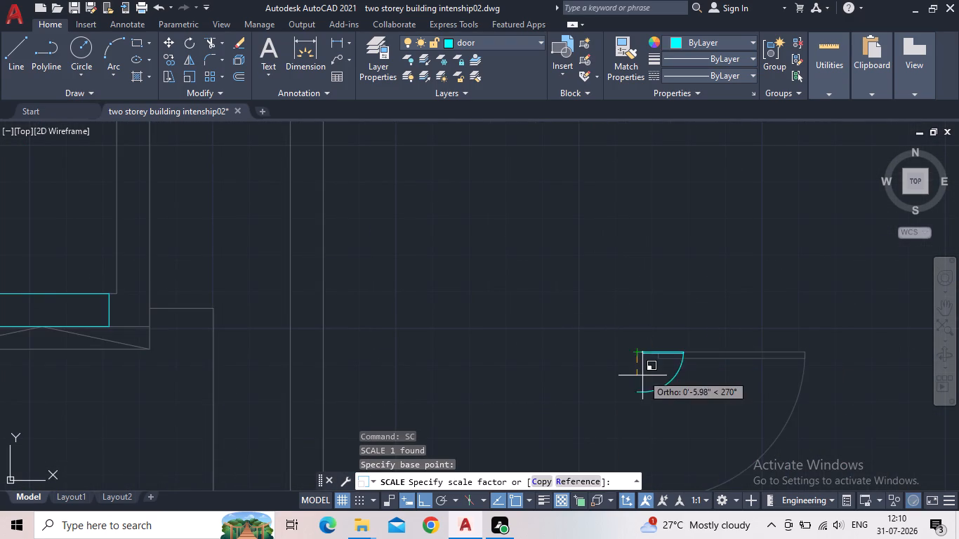
pyautogui.moveTo(652, 361); pyautogui.dragTo(677, 229, button='middle')
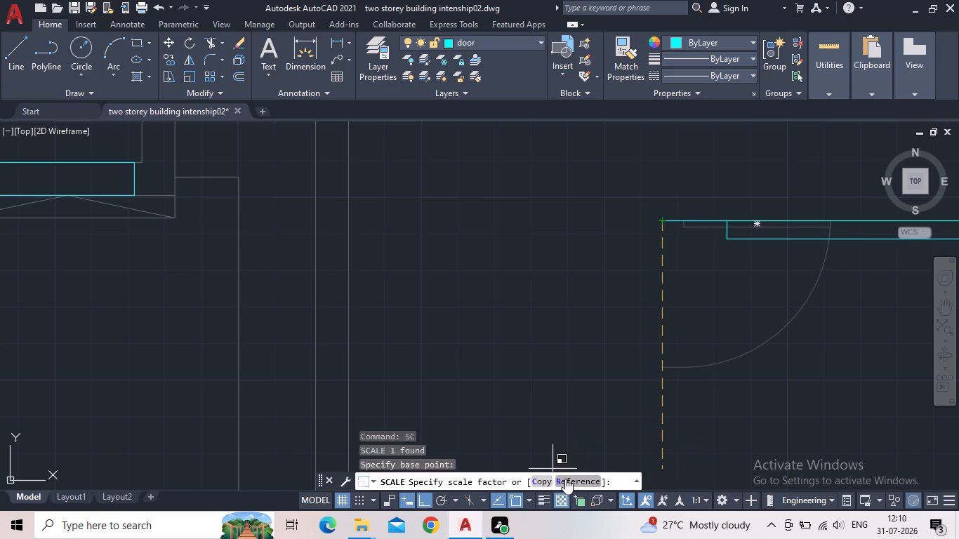
pyautogui.click(565, 479)
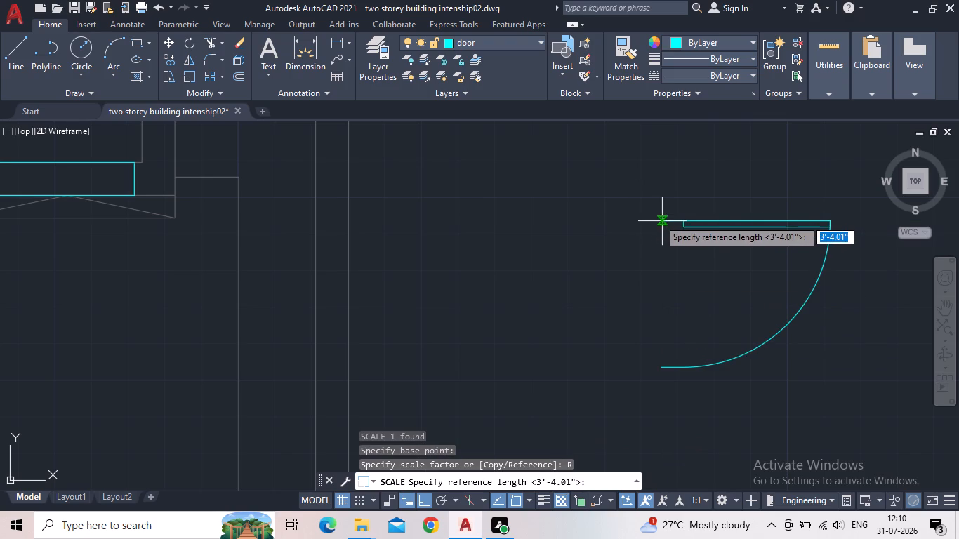
pyautogui.click(661, 224)
pyautogui.click(661, 368)
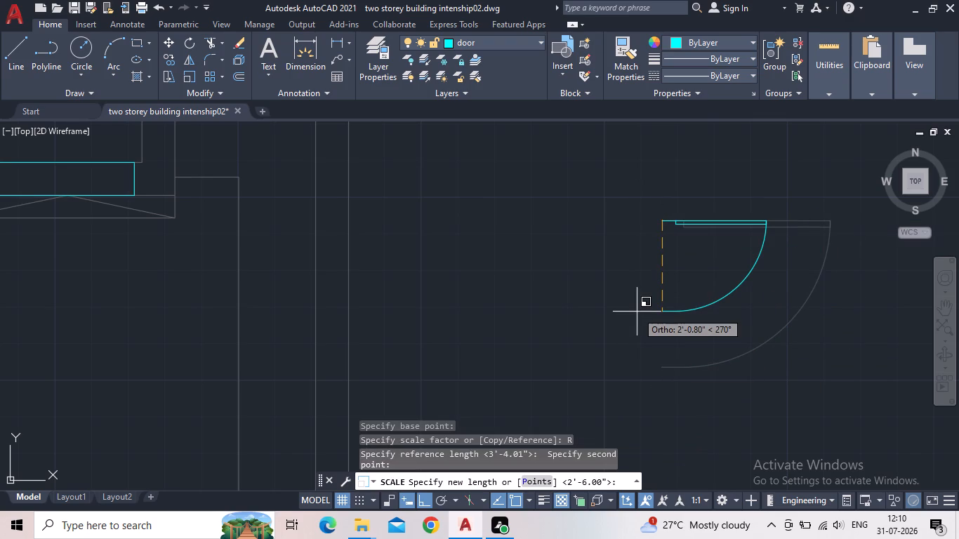
pyautogui.write('2\'6"')
pyautogui.press('Return')
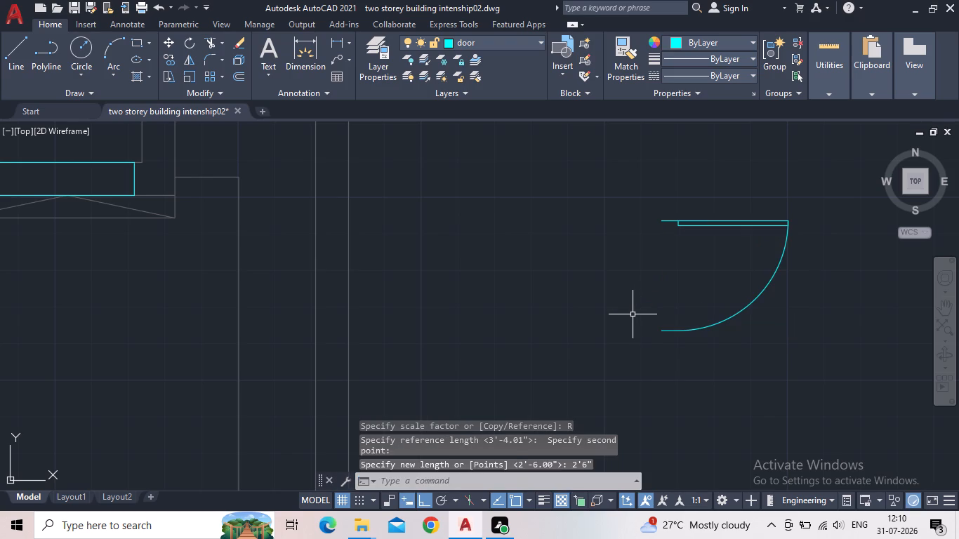
# Copy the resized northern loose door by its hinge-side jamb end into the east-wall opening of the lower small room, with Ortho off.
pyautogui.scroll(-3, 641, 314)
pyautogui.moveTo(741, 211); pyautogui.dragTo(713, 262, button='middle')
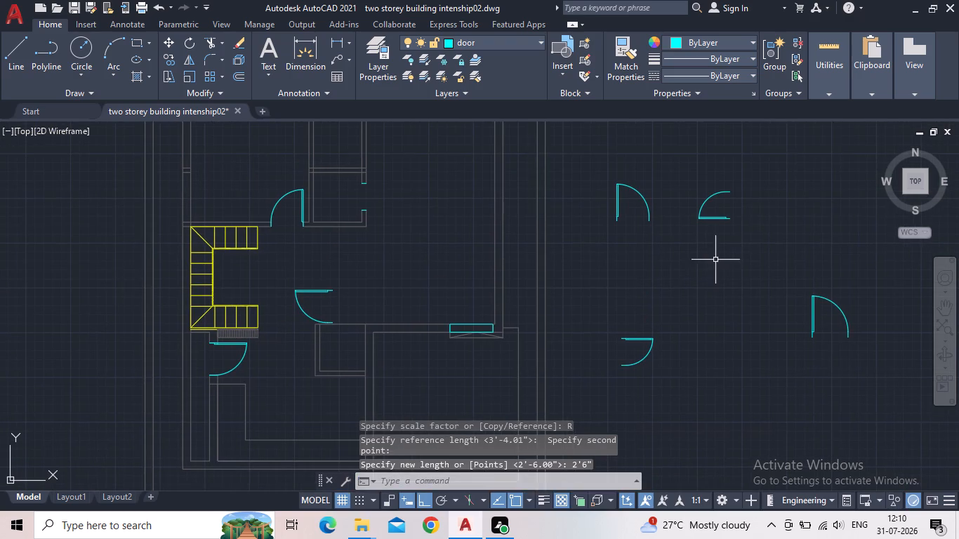
pyautogui.click(744, 221)
pyautogui.click(688, 189)
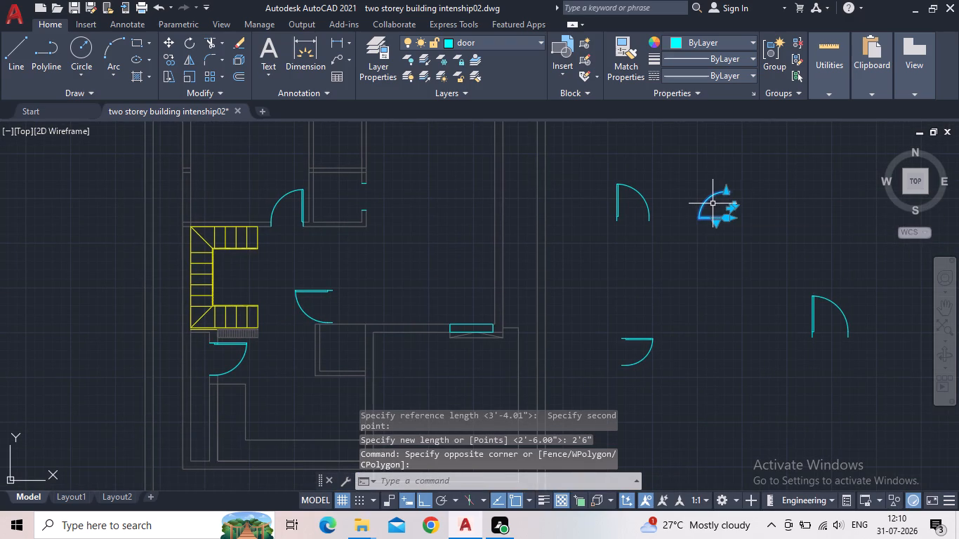
pyautogui.press('c')
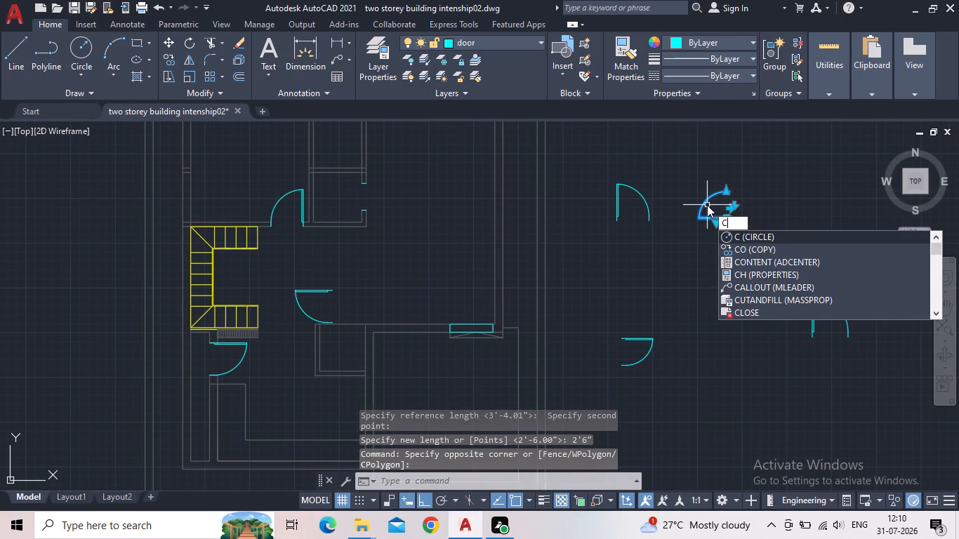
pyautogui.press('o')
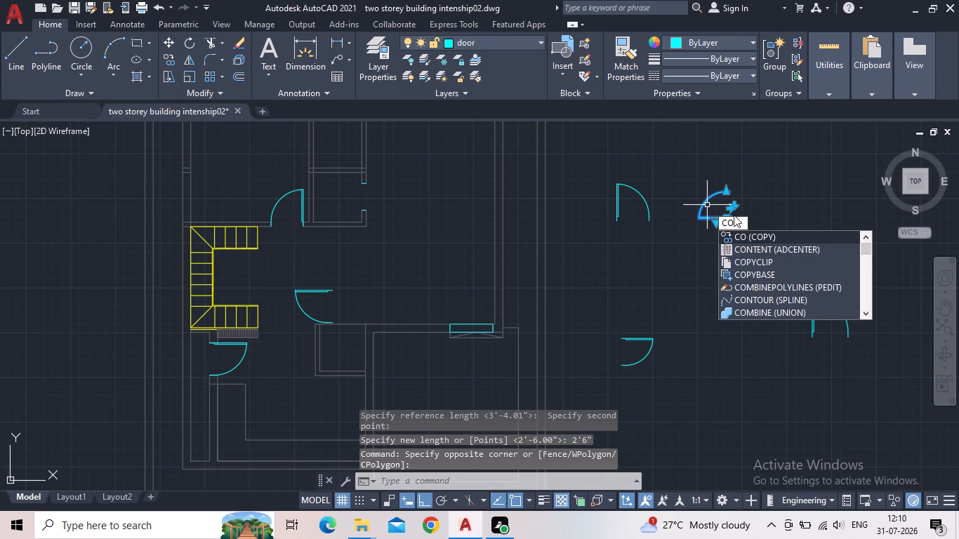
pyautogui.click(746, 237)
pyautogui.scroll(3, 732, 215)
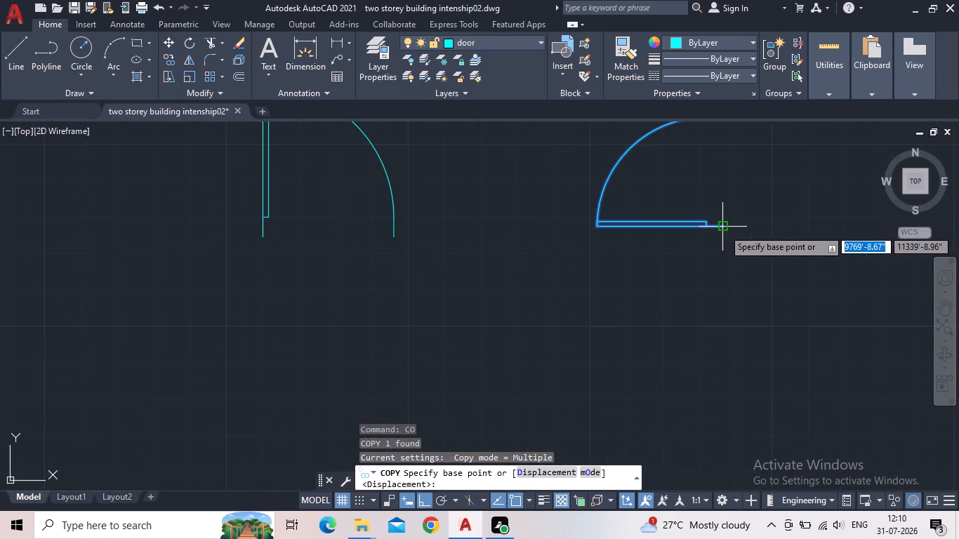
pyautogui.click(722, 229)
pyautogui.moveTo(484, 227); pyautogui.dragTo(654, 260, button='middle')
pyautogui.scroll(-2, 673, 264)
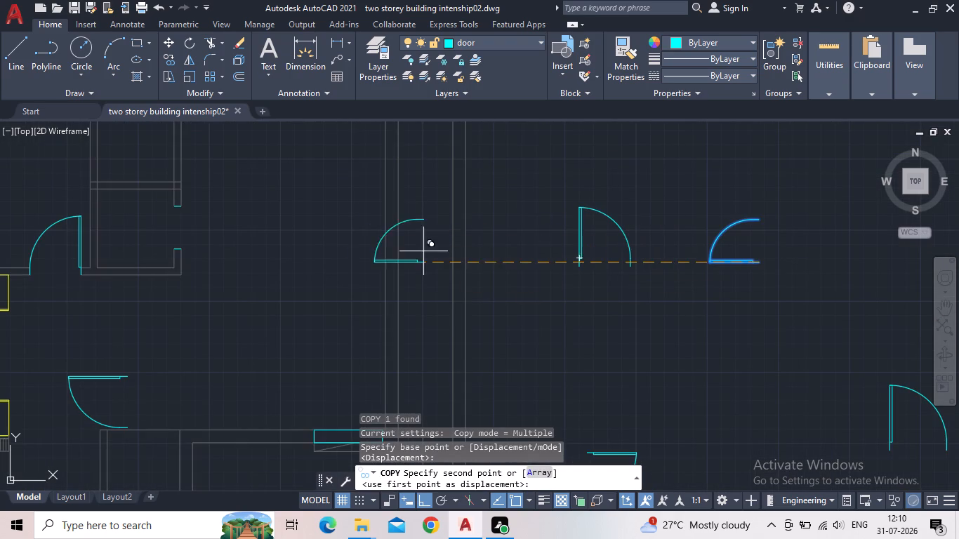
pyautogui.click(424, 495)
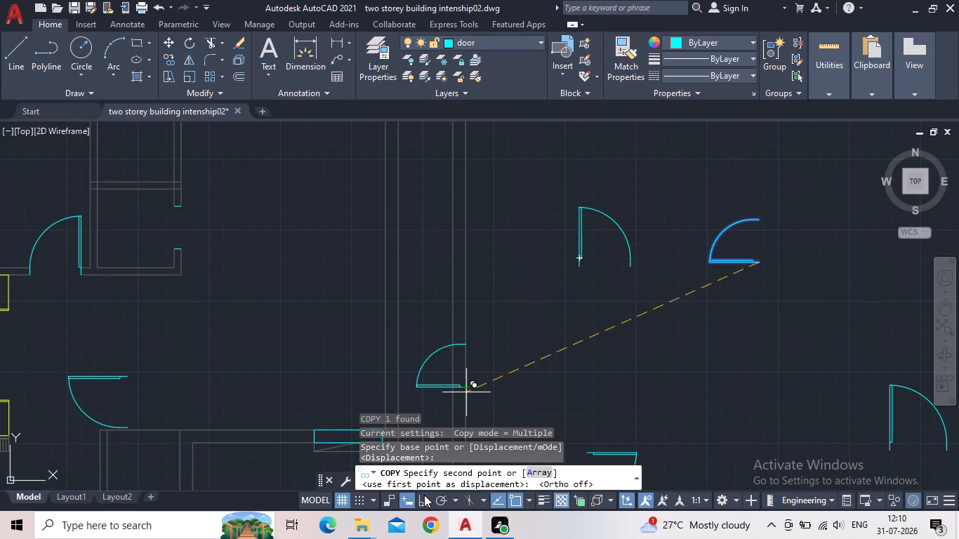
pyautogui.moveTo(206, 237); pyautogui.dragTo(318, 246, button='middle')
pyautogui.scroll(2, 289, 258)
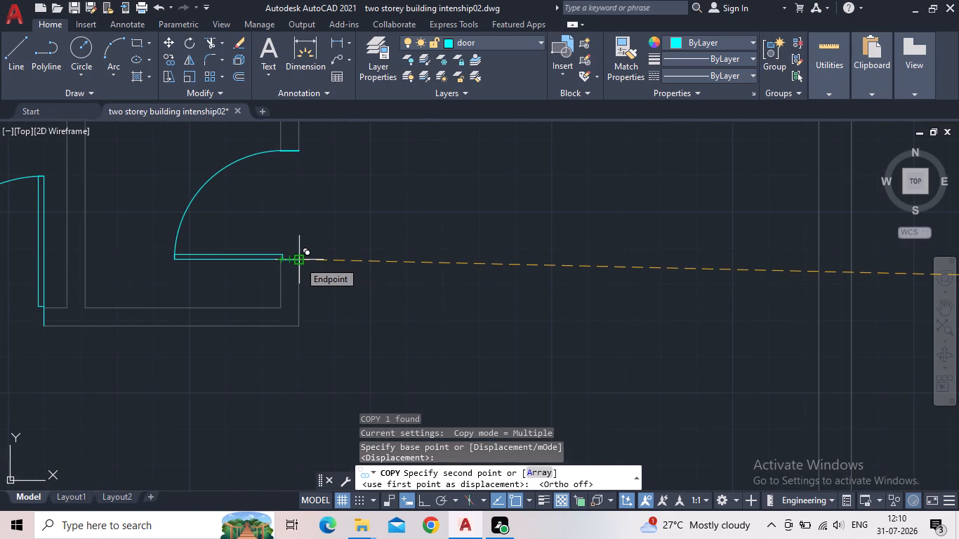
pyautogui.click(299, 261)
pyautogui.moveTo(441, 235); pyautogui.dragTo(472, 321, button='middle')
pyautogui.scroll(-2, 485, 331)
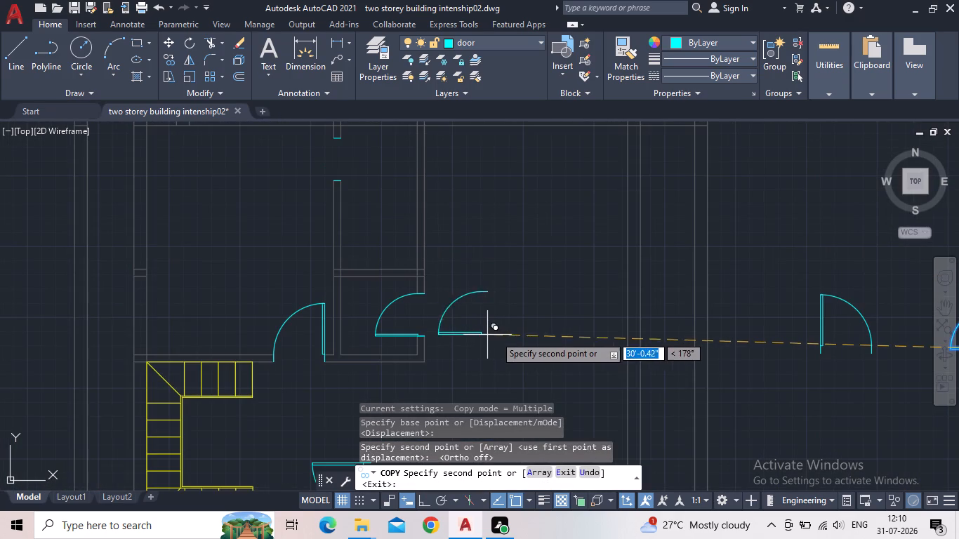
pyautogui.press('Escape')
# Copy the resized southern loose door by its hinge-side jamb end into the west-wall opening of the northernmost small room.
pyautogui.moveTo(533, 339); pyautogui.dragTo(432, 294, button='middle')
pyautogui.scroll(-3, 473, 313)
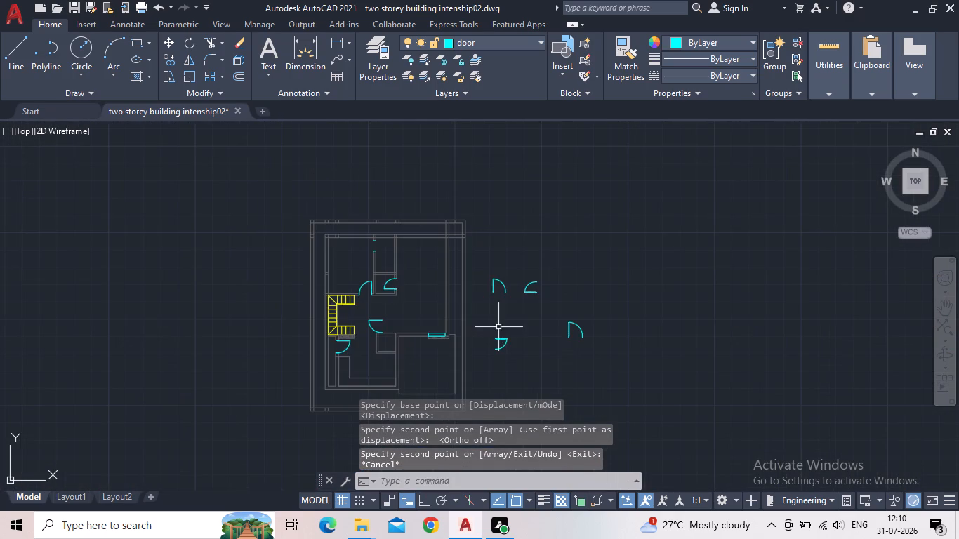
pyautogui.scroll(3, 506, 357)
pyautogui.moveTo(507, 359); pyautogui.dragTo(498, 342)
pyautogui.click(442, 244)
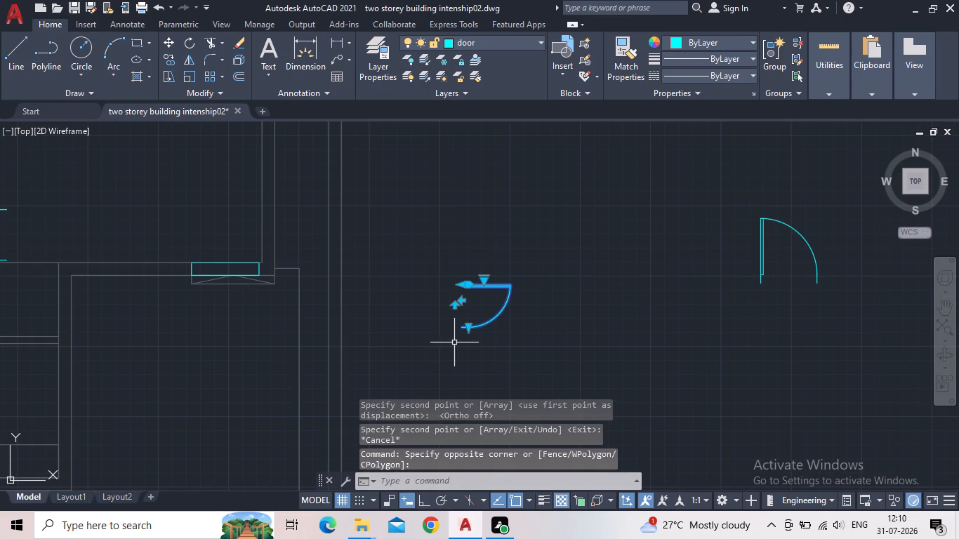
pyautogui.press('c')
pyautogui.press('o')
pyautogui.press('space')
pyautogui.scroll(2, 461, 288)
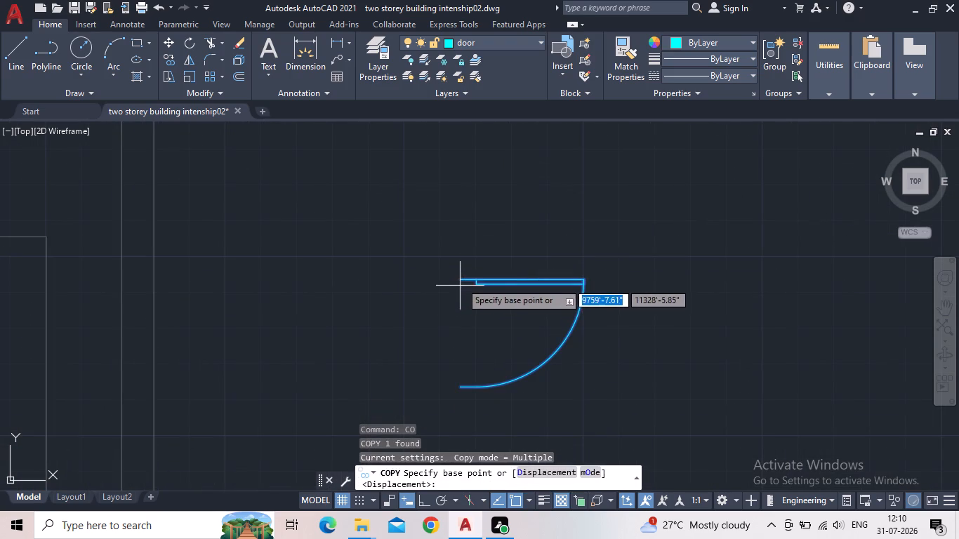
pyautogui.click(461, 278)
pyautogui.moveTo(278, 191); pyautogui.dragTo(432, 237, button='middle')
pyautogui.scroll(-3, 440, 238)
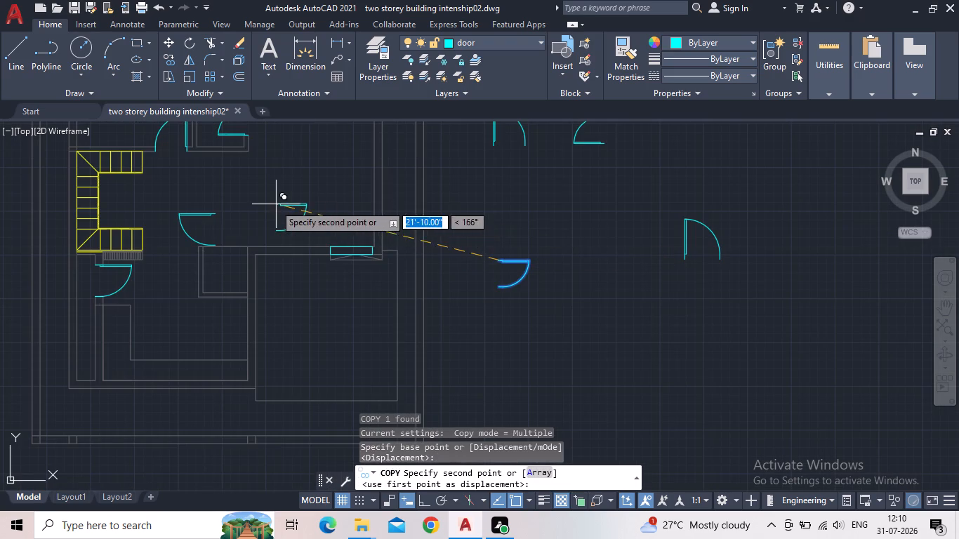
pyautogui.moveTo(272, 206); pyautogui.dragTo(423, 331, button='middle')
pyautogui.moveTo(275, 166); pyautogui.dragTo(327, 250, button='middle')
pyautogui.scroll(1, 392, 227)
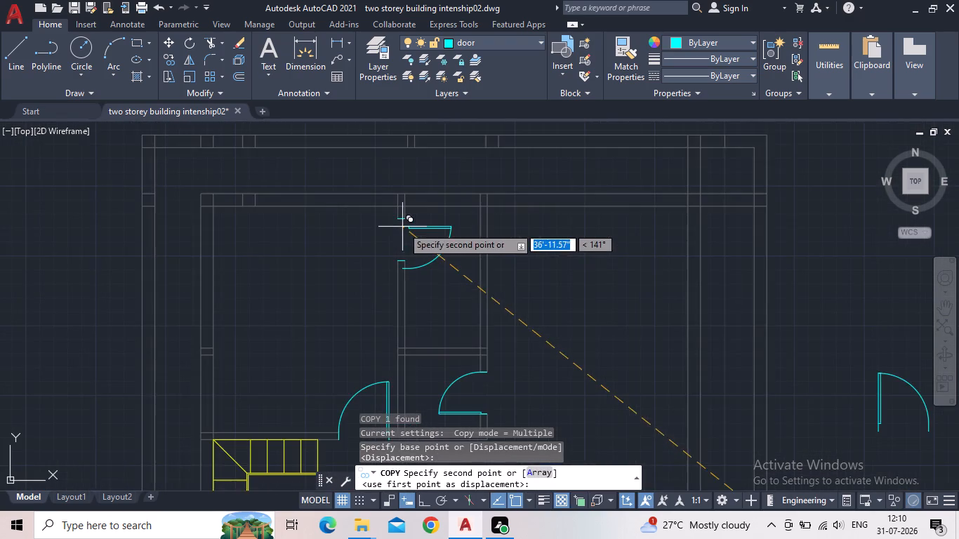
pyautogui.scroll(3, 391, 230)
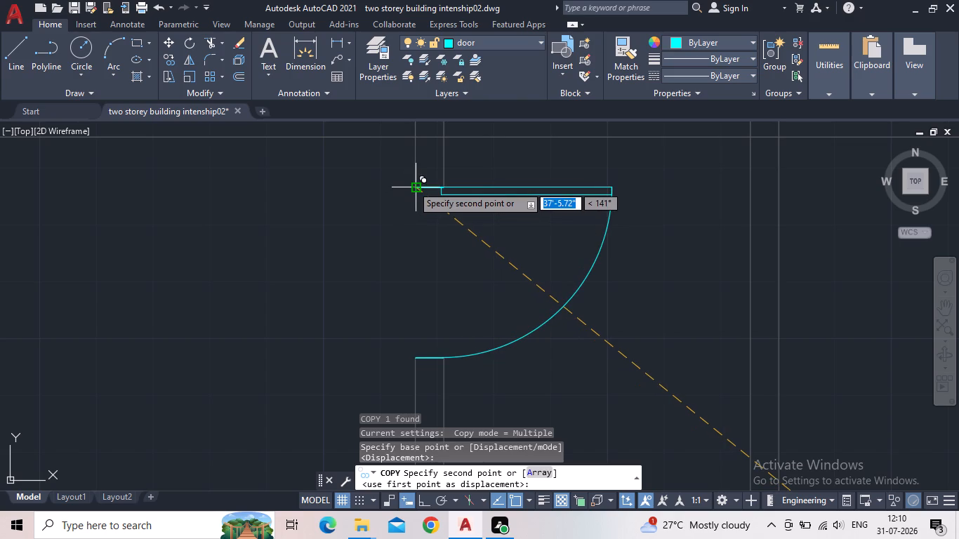
pyautogui.click(412, 185)
pyautogui.scroll(-2, 479, 246)
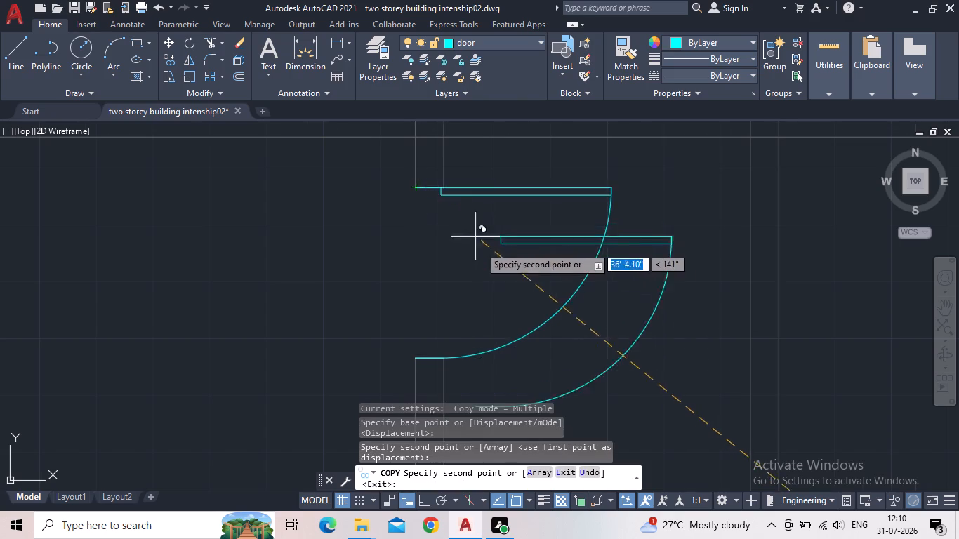
pyautogui.scroll(-1, 481, 250)
pyautogui.moveTo(603, 307); pyautogui.dragTo(496, 252, button='middle')
pyautogui.scroll(-2, 496, 252)
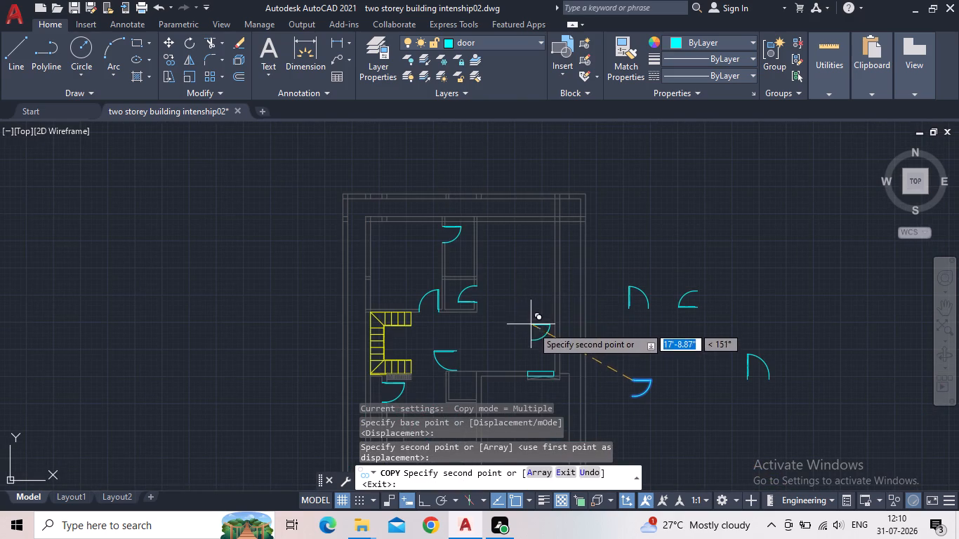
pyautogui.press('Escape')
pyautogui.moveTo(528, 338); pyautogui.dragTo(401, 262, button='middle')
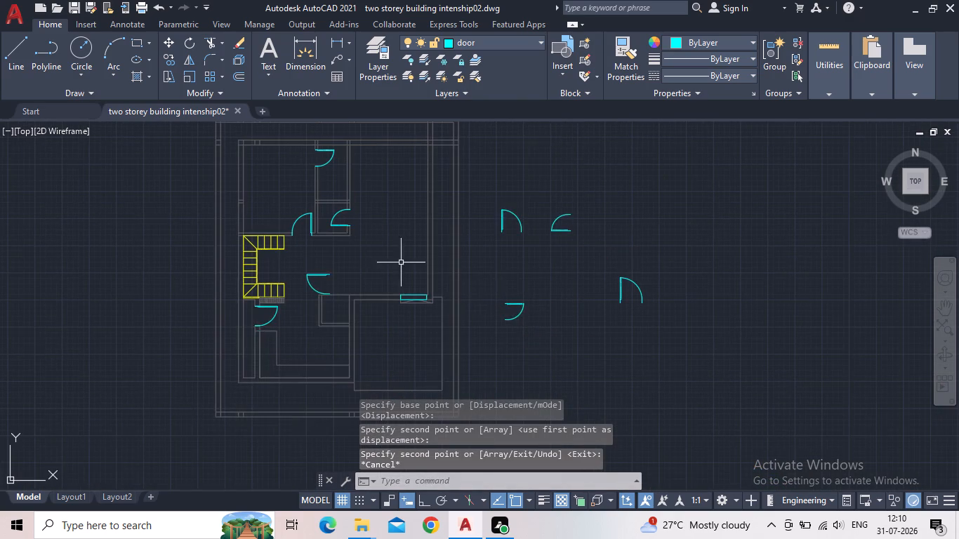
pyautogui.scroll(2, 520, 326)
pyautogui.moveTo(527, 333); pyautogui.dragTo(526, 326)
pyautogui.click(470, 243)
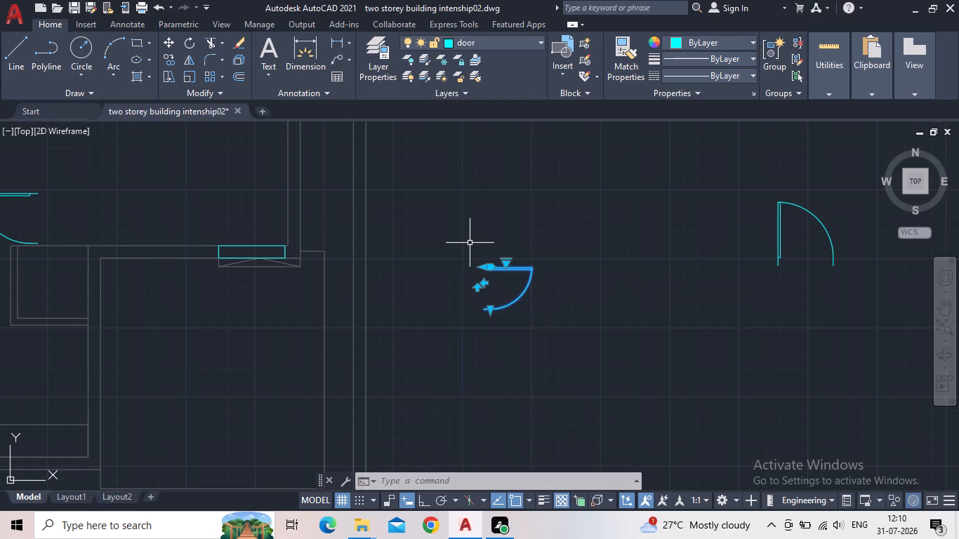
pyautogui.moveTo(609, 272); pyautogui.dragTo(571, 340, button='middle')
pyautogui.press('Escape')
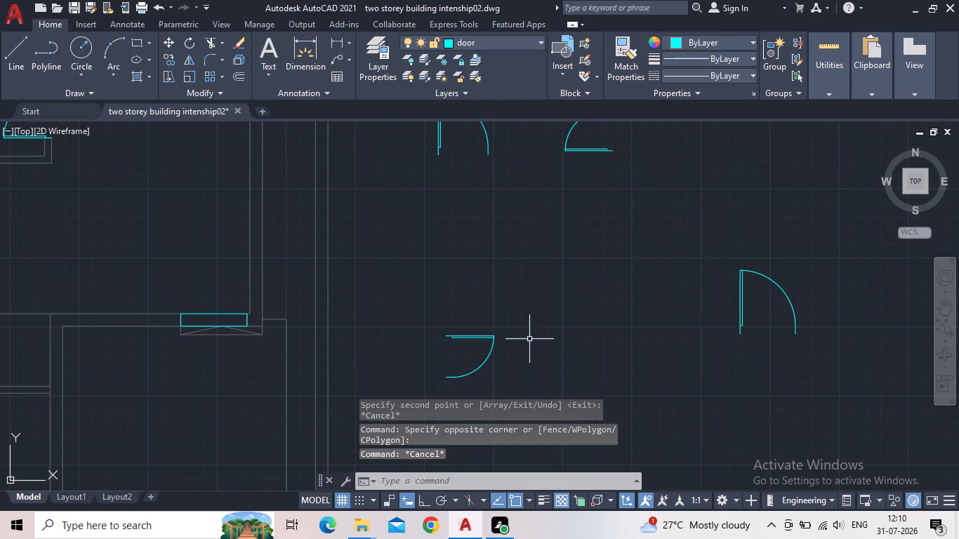
# Copy the easternmost loose door with the vertical leaf by its hinge-side jamb end to the empty space east of it.
pyautogui.moveTo(808, 335); pyautogui.dragTo(800, 332)
pyautogui.click(632, 246)
pyautogui.moveTo(734, 305); pyautogui.dragTo(708, 307, button='middle')
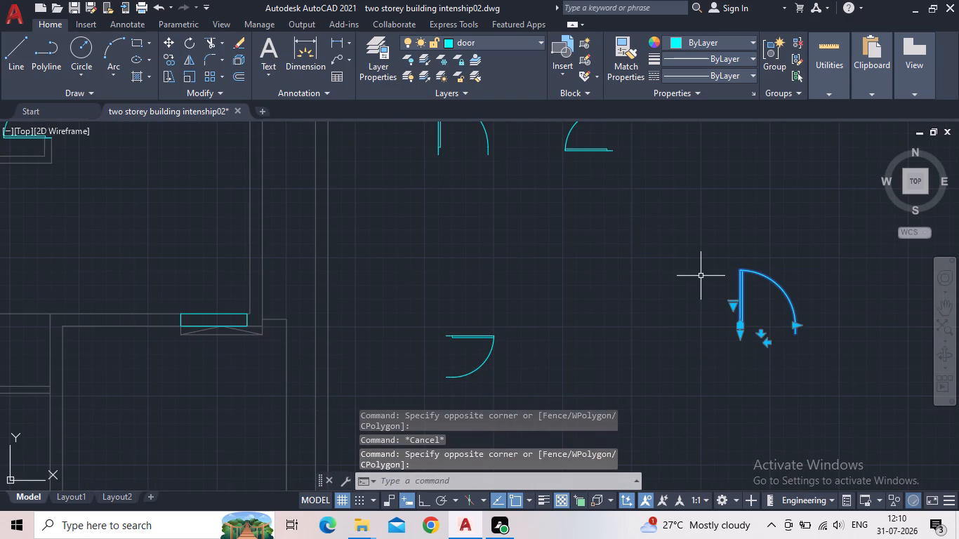
pyautogui.moveTo(708, 307); pyautogui.dragTo(569, 309, button='middle')
pyautogui.scroll(-1, 544, 317)
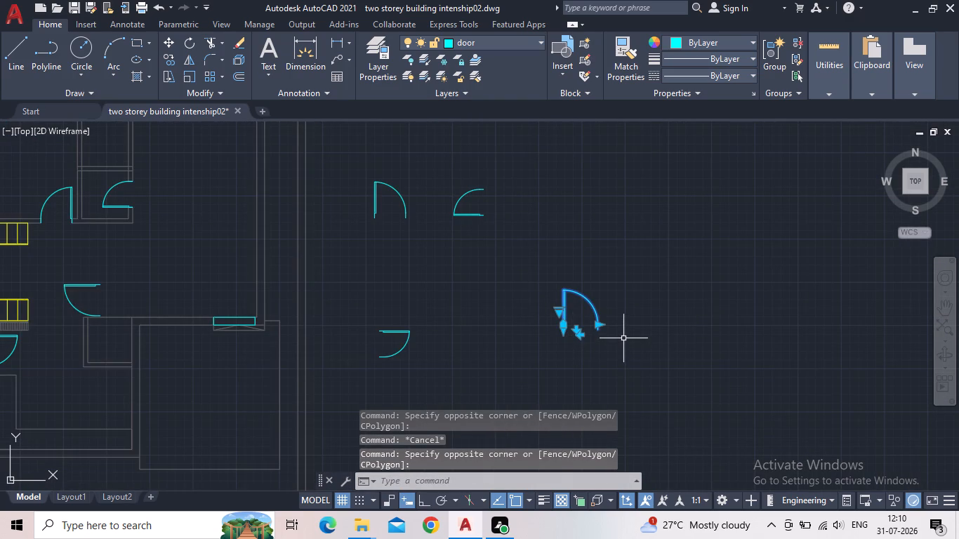
pyautogui.press('c')
pyautogui.press('o')
pyautogui.press('space')
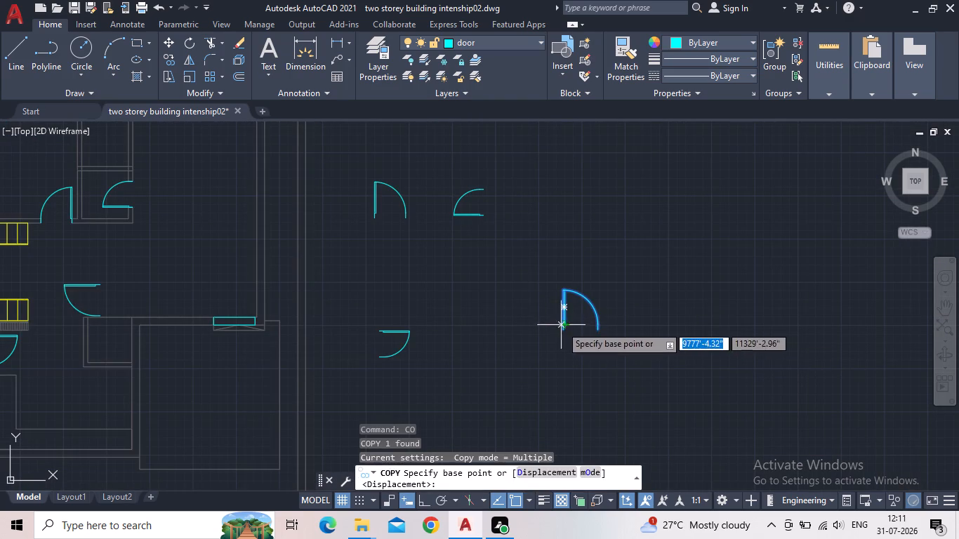
pyautogui.click(562, 331)
pyautogui.click(696, 322)
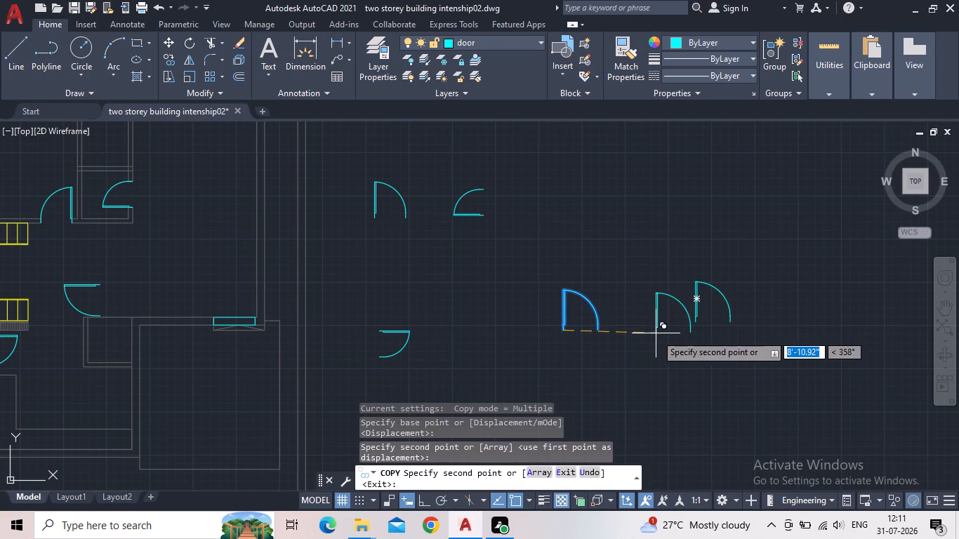
pyautogui.press('Escape')
# Flip the new door copy horizontally so its leaf stands on the east side, mirroring the original.
pyautogui.click(764, 360)
pyautogui.click(679, 284)
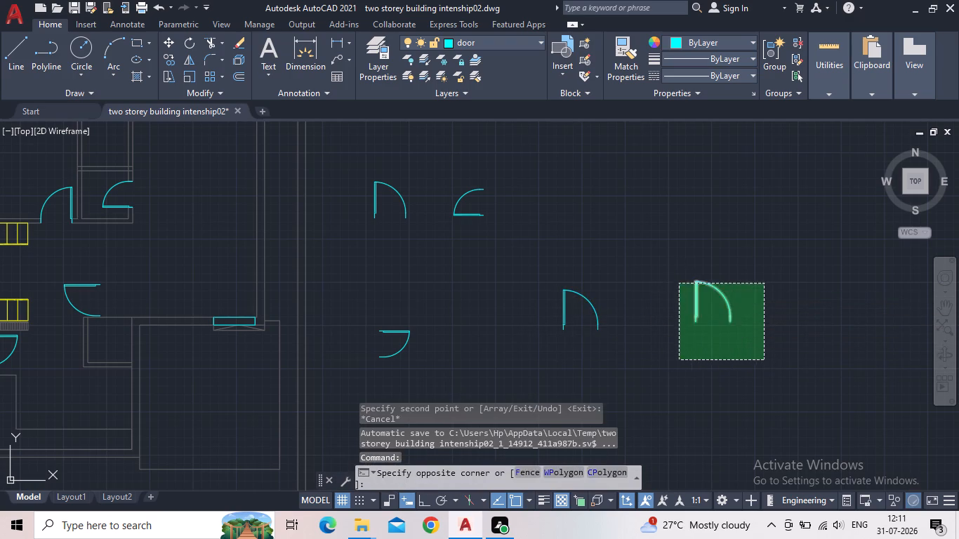
pyautogui.scroll(2, 706, 319)
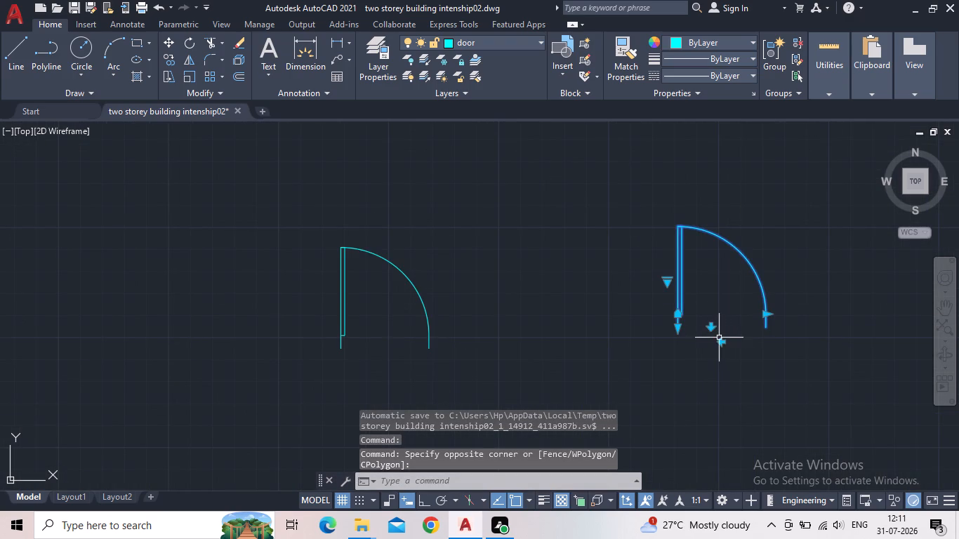
pyautogui.click(722, 340)
pyautogui.scroll(-1, 629, 323)
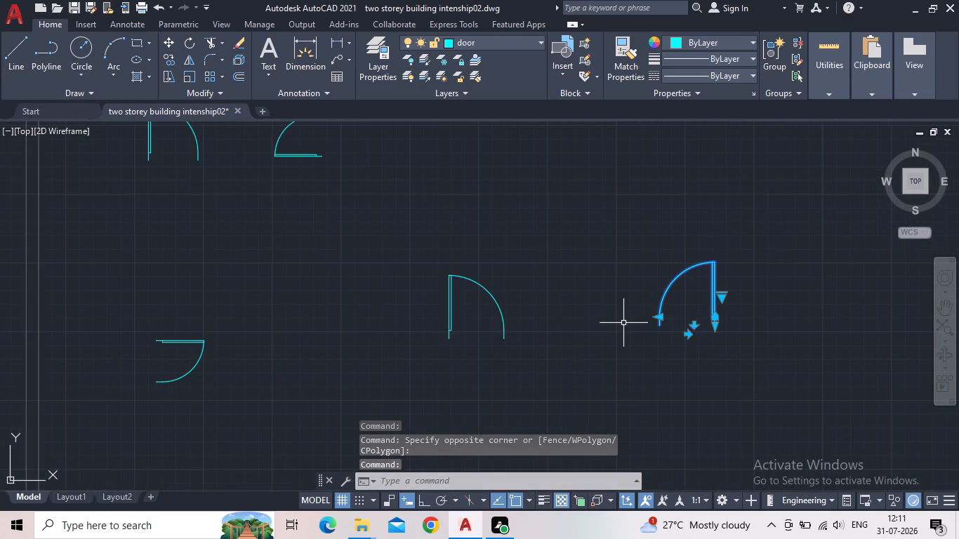
pyautogui.press('Escape')
# Scale the original loose door about its hinge-side jamb end, using its opening width as reference and 2' as new length.
pyautogui.click(511, 325)
pyautogui.click(267, 250)
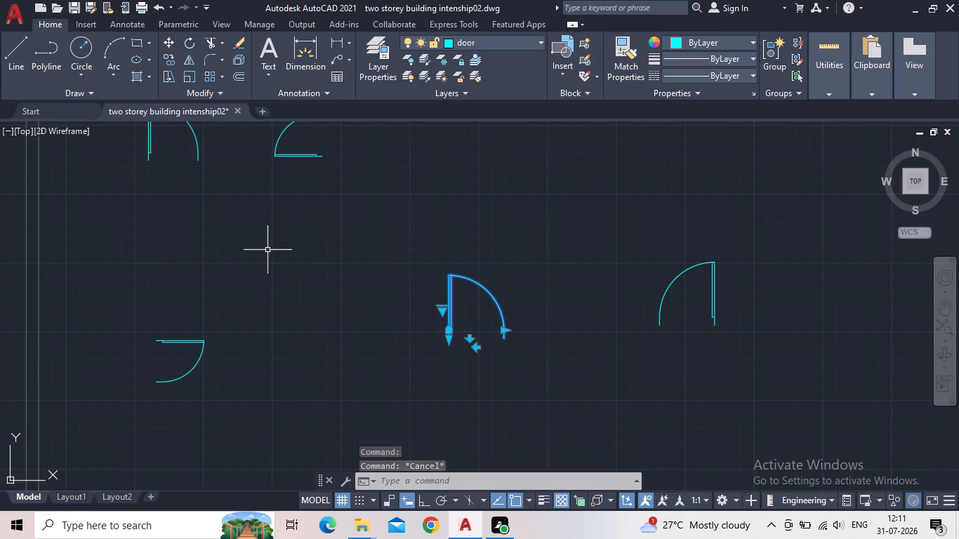
pyautogui.press('s')
pyautogui.press('c')
pyautogui.press('space')
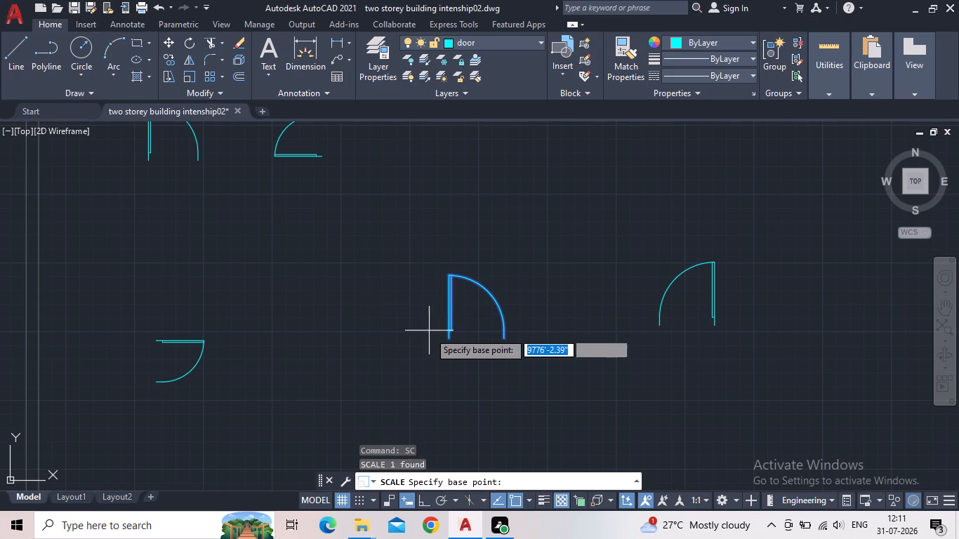
pyautogui.click(449, 340)
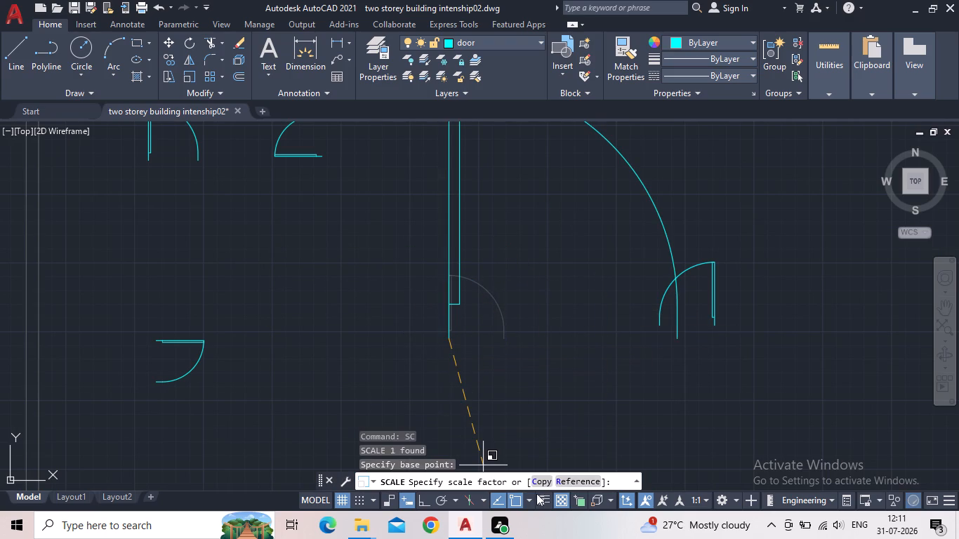
pyautogui.click(567, 484)
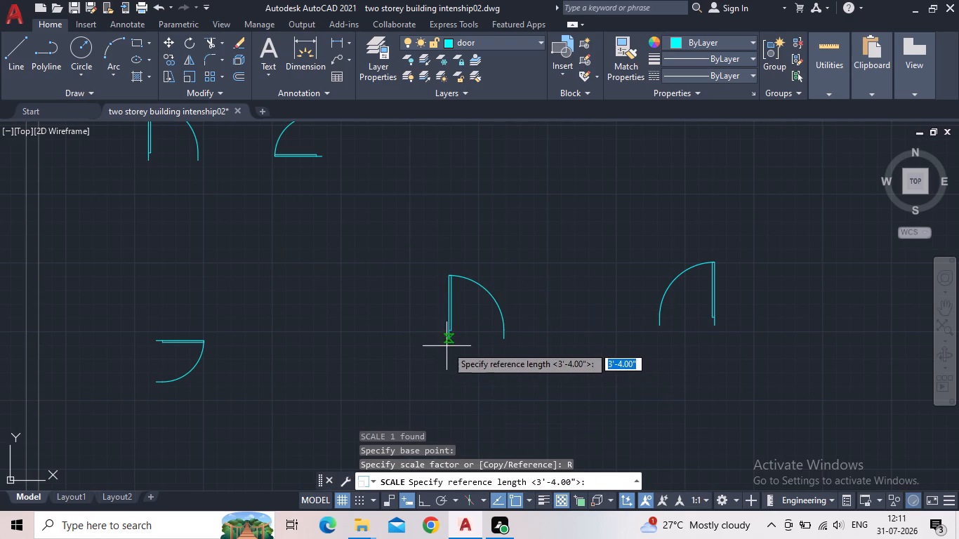
pyautogui.click(448, 343)
pyautogui.click(506, 342)
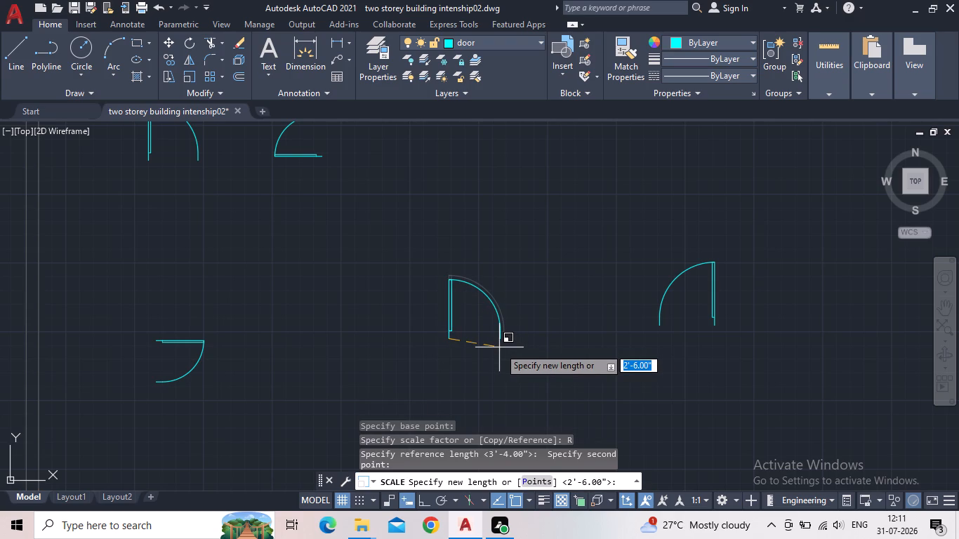
pyautogui.press('2')
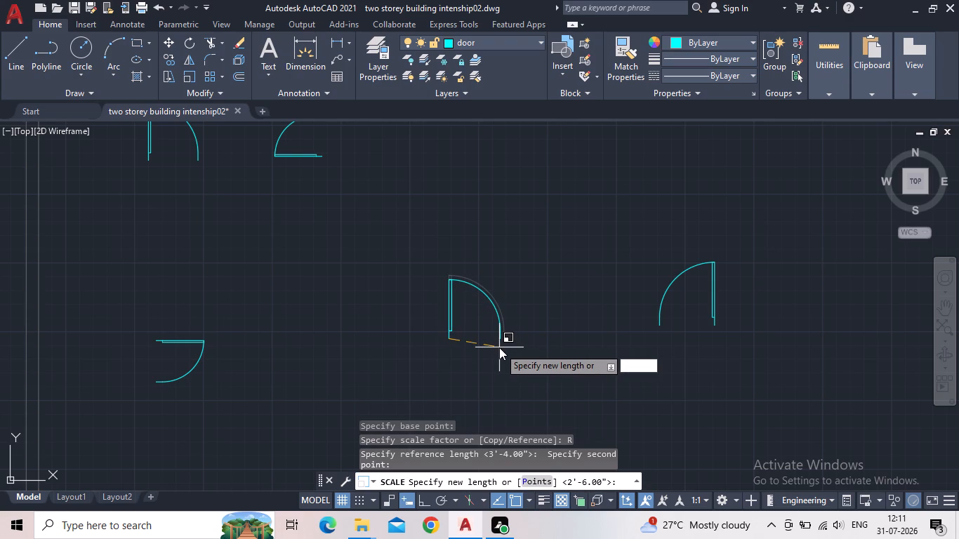
pyautogui.press("'")
pyautogui.press('Return')
# Scale the flipped door copy about its hinge-side jamb end, using its opening width as reference and 2' as new length.
pyautogui.moveTo(743, 342); pyautogui.dragTo(737, 340)
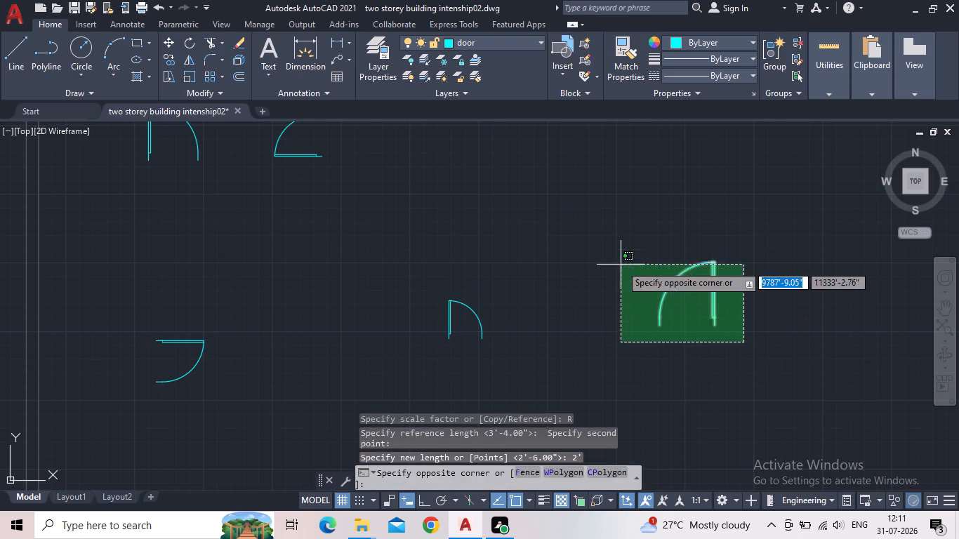
pyautogui.click(621, 265)
pyautogui.press('s')
pyautogui.press('c')
pyautogui.press('space')
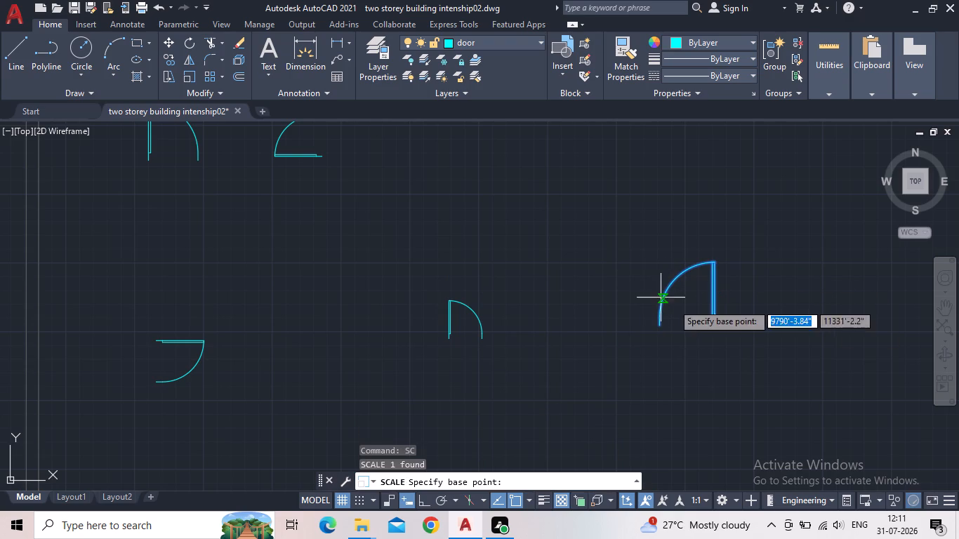
pyautogui.click(714, 326)
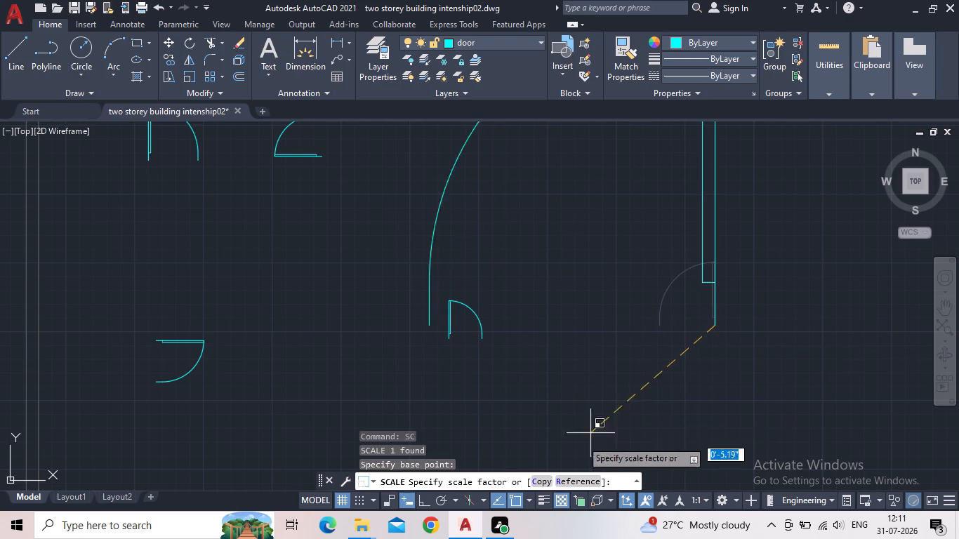
pyautogui.click(572, 478)
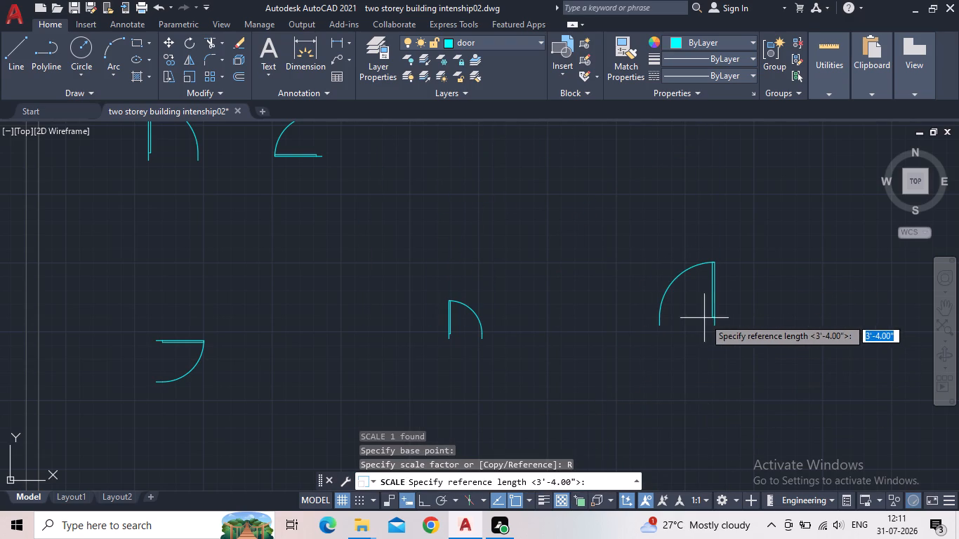
pyautogui.click(717, 326)
pyautogui.click(659, 326)
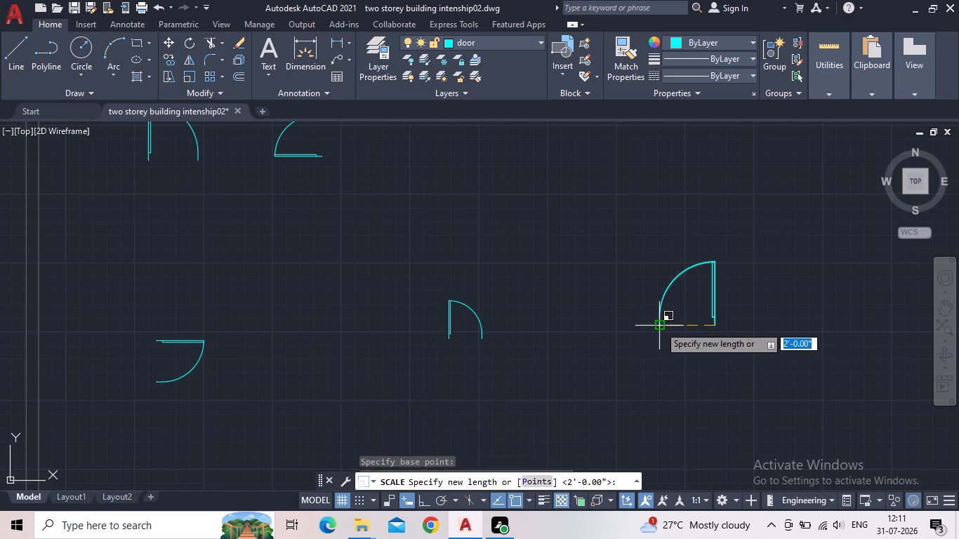
pyautogui.write("2'")
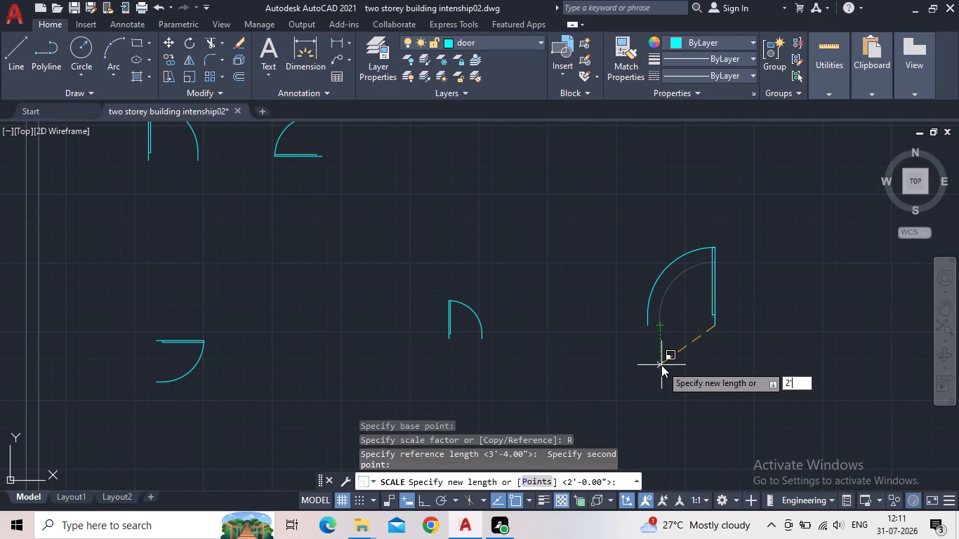
pyautogui.press('Return')
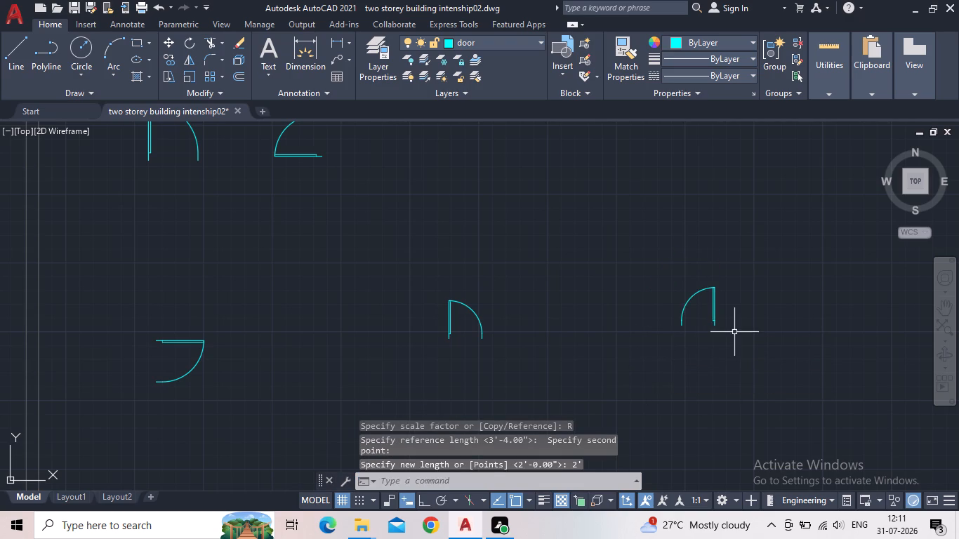
# Move the flipped door by its swing-side jamb end onto the other 2' door's swing-side jamb end, forming a double door.
pyautogui.click(734, 332)
pyautogui.click(684, 307)
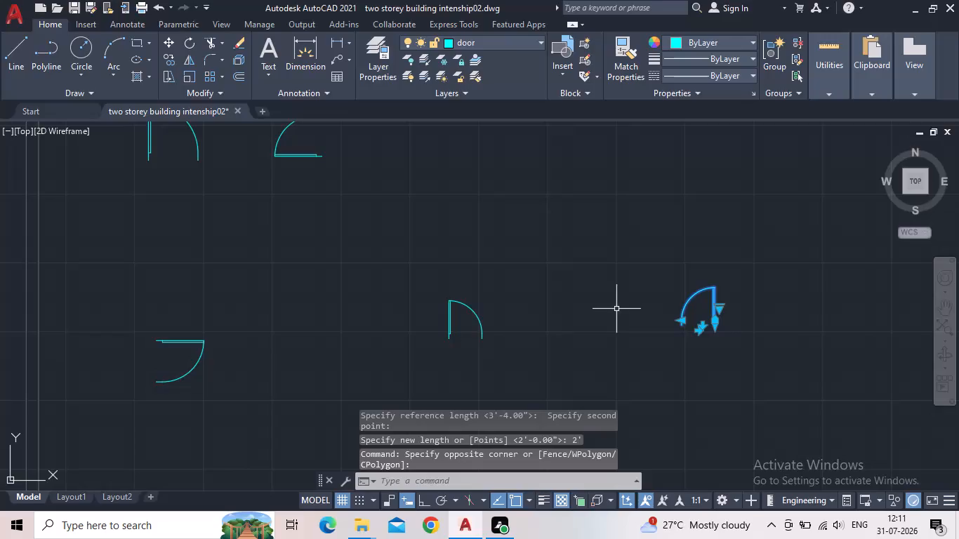
pyautogui.click(168, 41)
pyautogui.scroll(1, 726, 340)
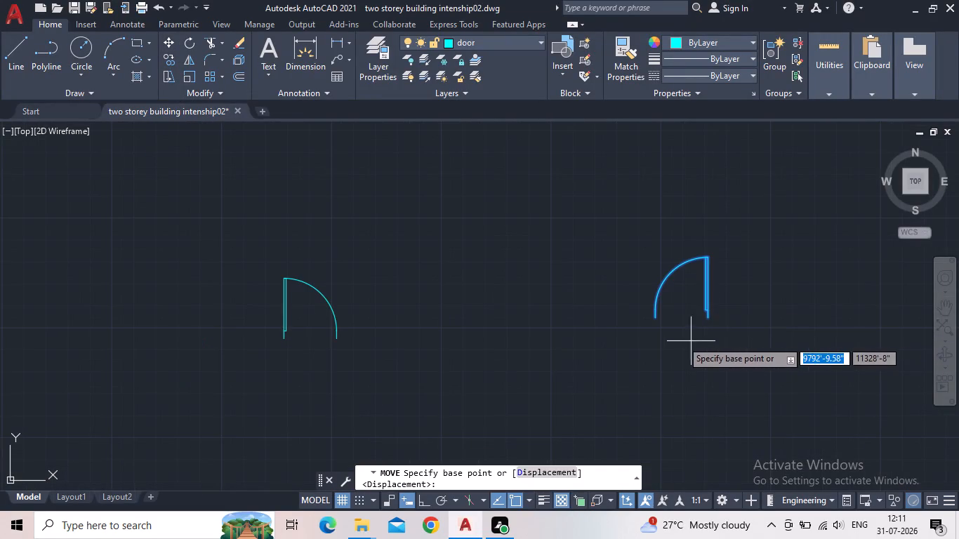
pyautogui.click(656, 319)
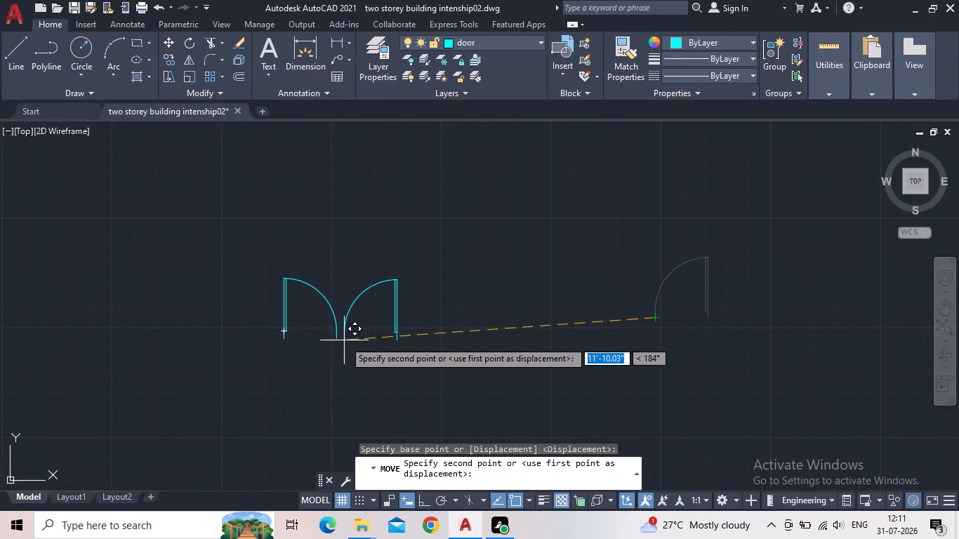
pyautogui.scroll(1, 340, 338)
pyautogui.click(332, 338)
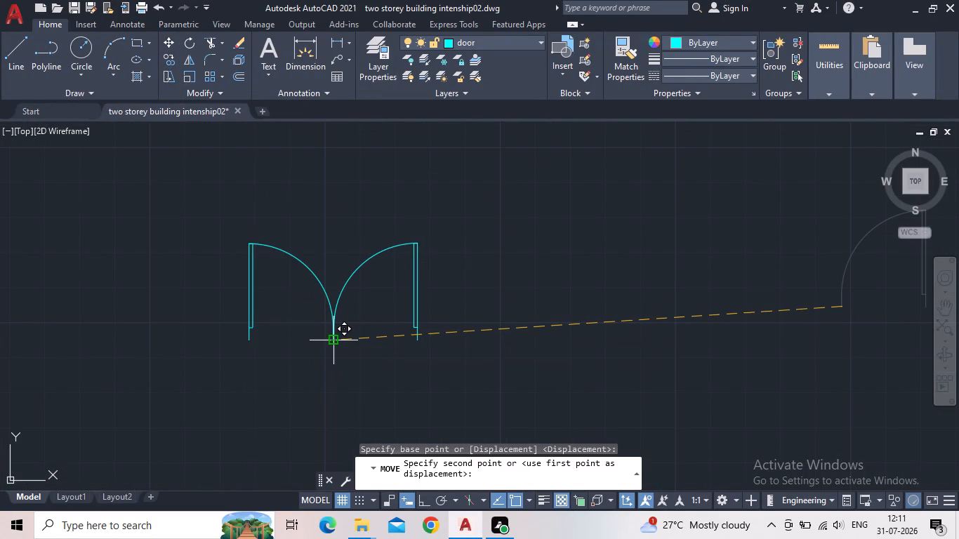
pyautogui.press('Escape')
# Move both leaves of the double door by their meeting point to the southern edge midpoint of the cyan opening rectangle near the large room's southeast corner.
pyautogui.moveTo(552, 308); pyautogui.dragTo(637, 286, button='middle')
pyautogui.scroll(-1, 637, 286)
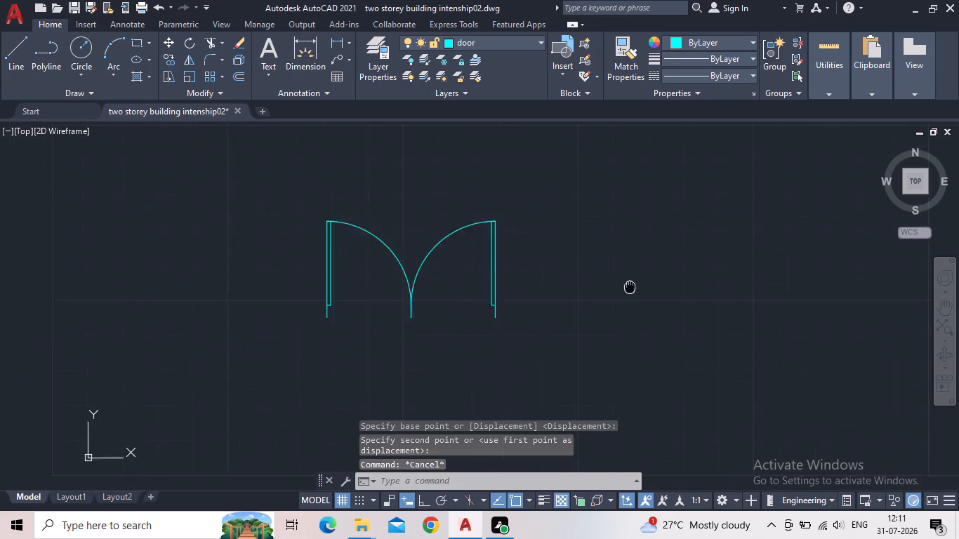
pyautogui.scroll(-2, 633, 286)
pyautogui.moveTo(633, 326); pyautogui.dragTo(602, 307)
pyautogui.click(530, 245)
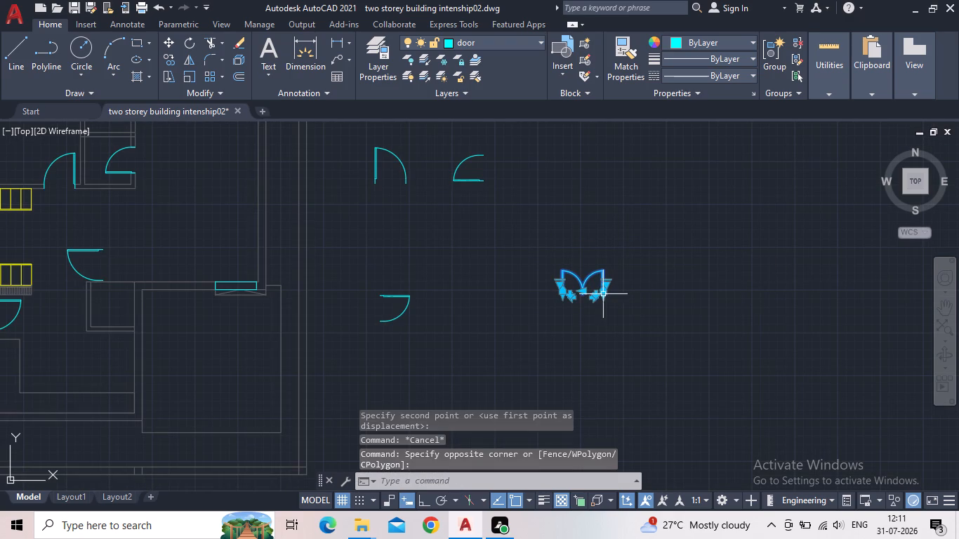
pyautogui.press('m')
pyautogui.press('space')
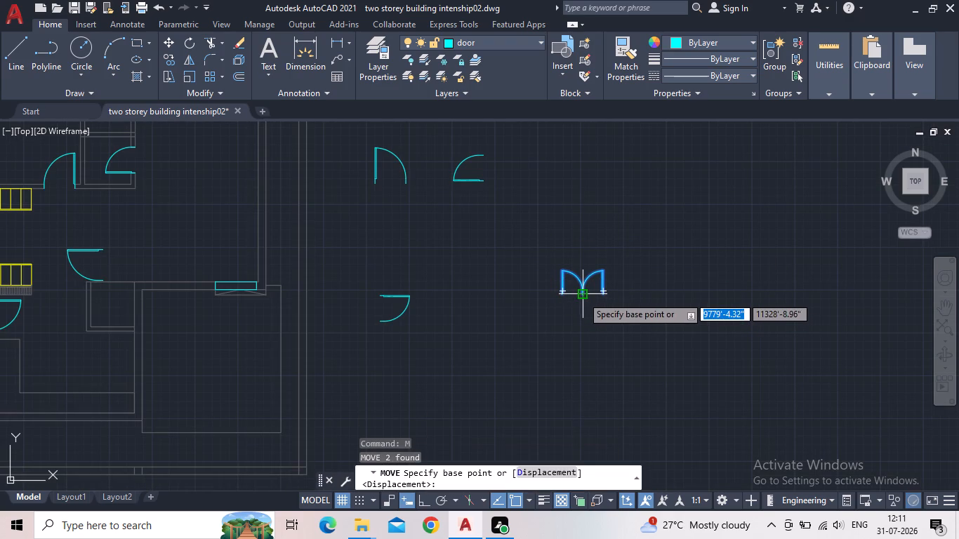
pyautogui.click(582, 295)
pyautogui.moveTo(227, 286); pyautogui.dragTo(298, 259, button='middle')
pyautogui.scroll(3, 298, 259)
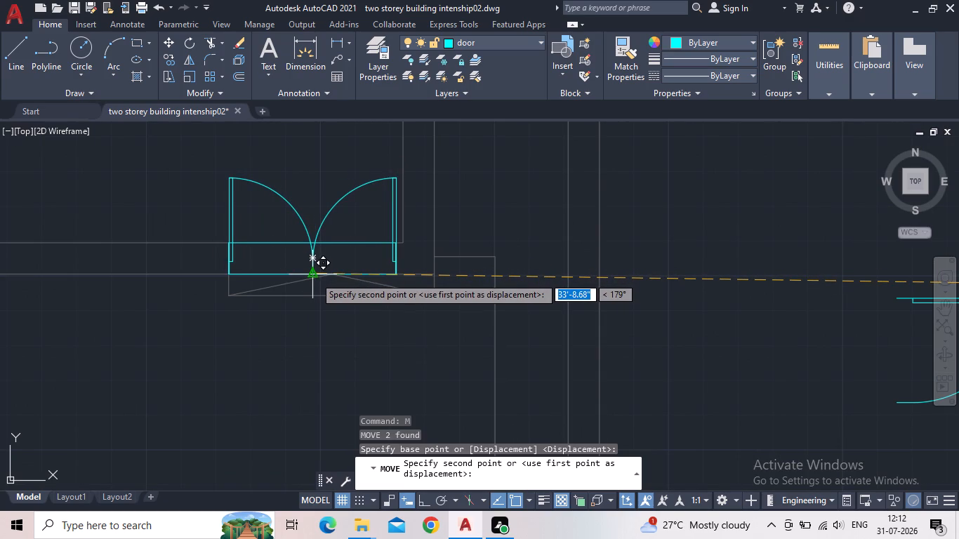
pyautogui.click(315, 277)
pyautogui.scroll(2, 304, 265)
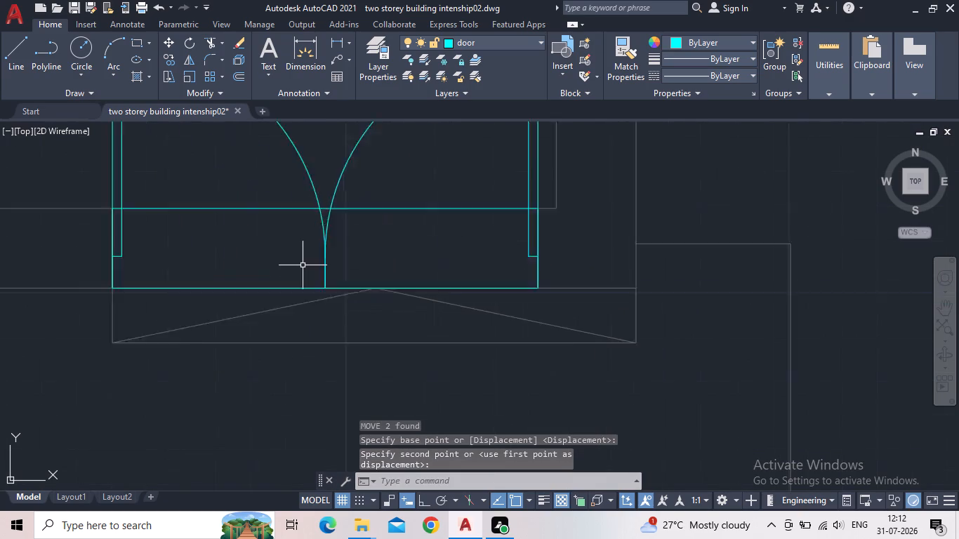
pyautogui.scroll(1, 303, 265)
pyautogui.scroll(-2, 306, 260)
pyautogui.press('Escape')
# Trim the wall lines and opening rectangle edges crossing both leaves of the double door near the large room's southeast corner.
pyautogui.scroll(-2, 332, 272)
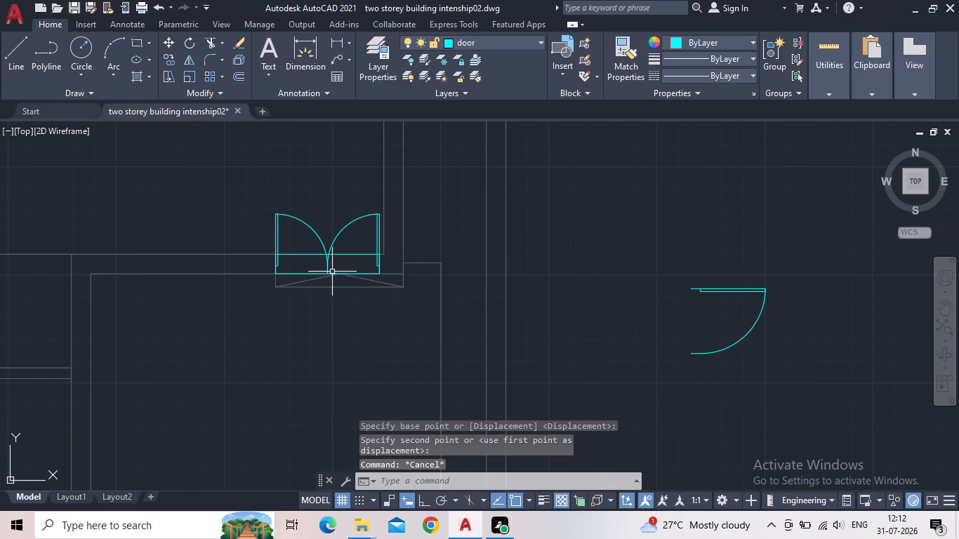
pyautogui.press('t')
pyautogui.write('r')
pyautogui.press('space')
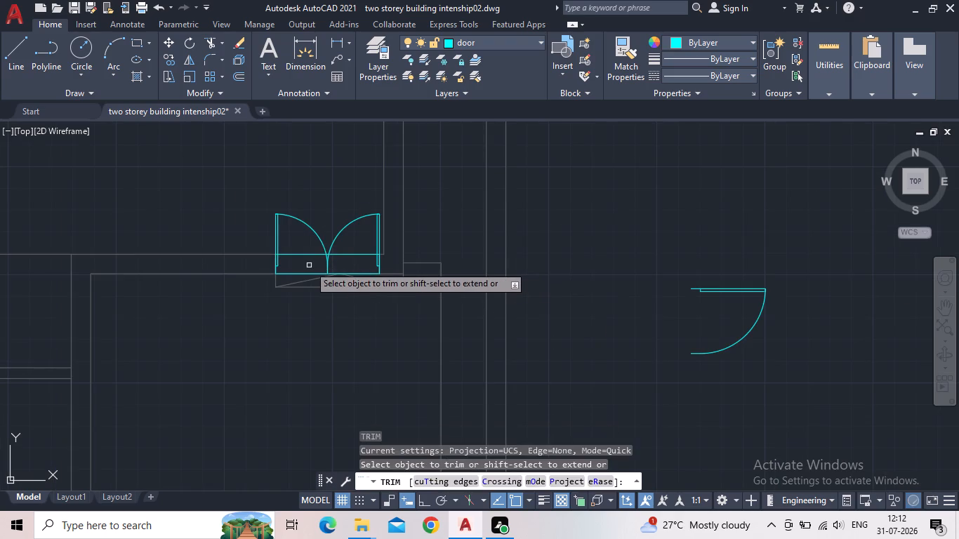
pyautogui.click(309, 265)
pyautogui.click(303, 251)
pyautogui.click(346, 263)
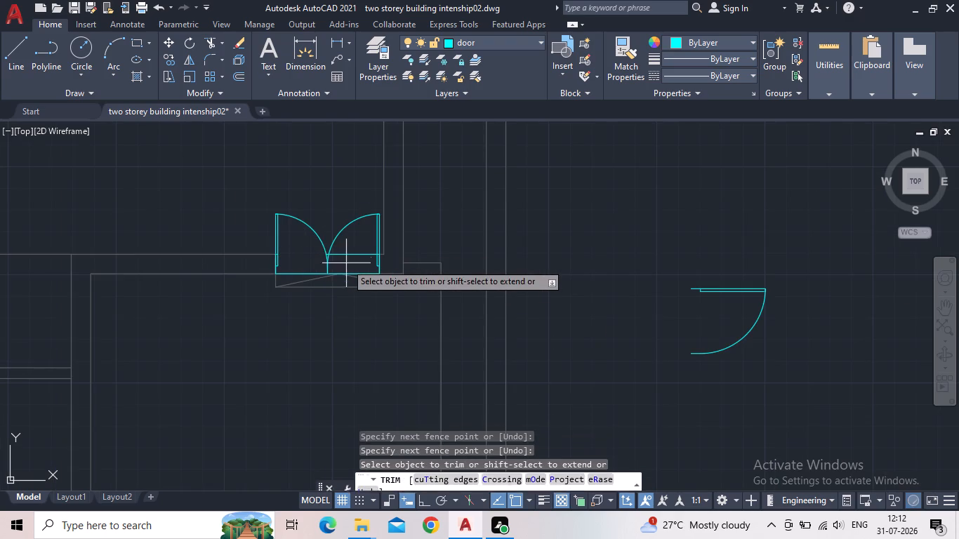
pyautogui.click(349, 251)
pyautogui.scroll(2, 293, 274)
pyautogui.click(306, 286)
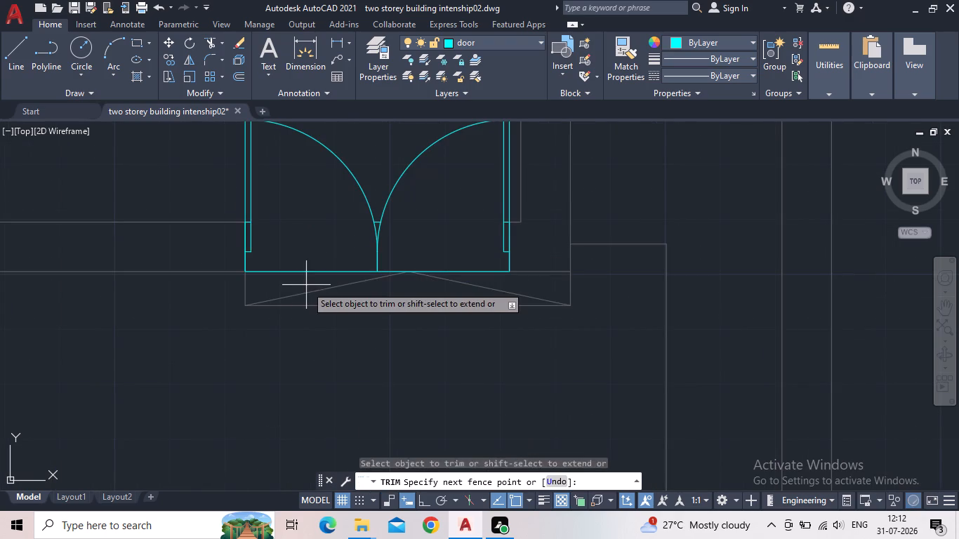
pyautogui.click(305, 258)
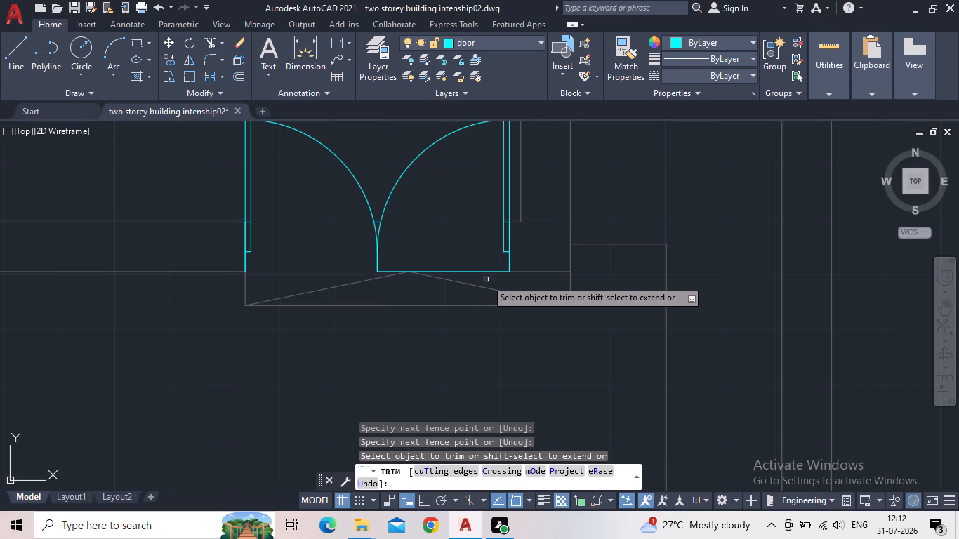
pyautogui.click(486, 279)
pyautogui.click(470, 262)
pyautogui.scroll(3, 388, 269)
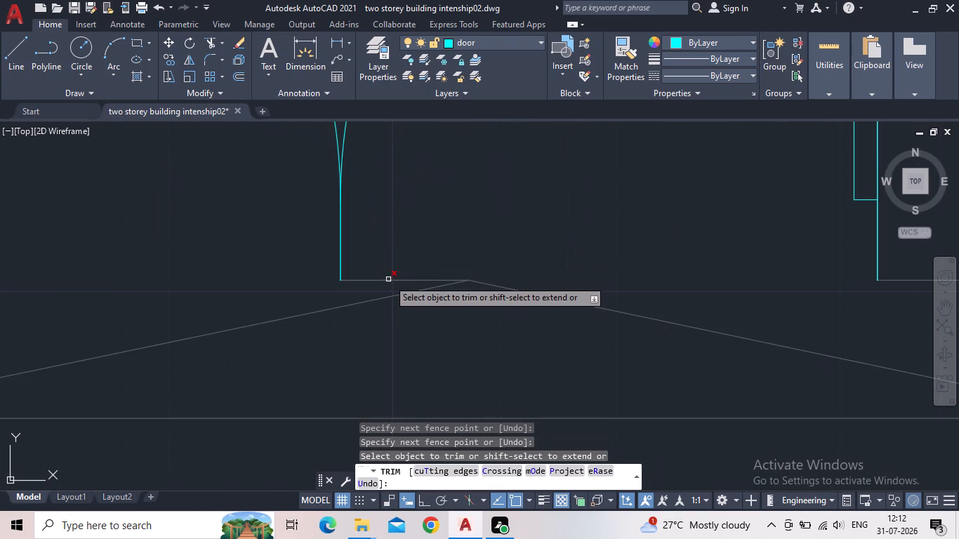
pyautogui.click(388, 280)
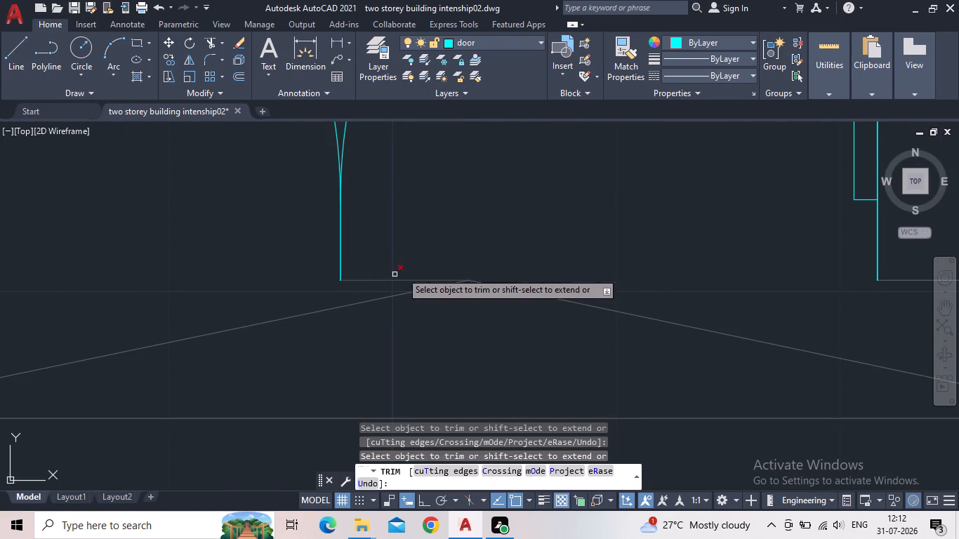
pyautogui.press('Escape')
pyautogui.scroll(-4, 411, 254)
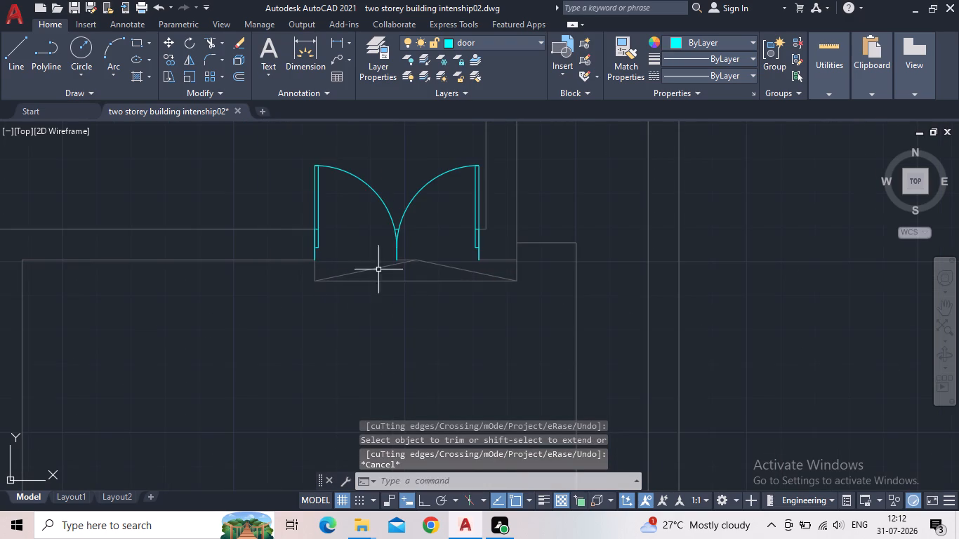
# Extend the grey southern wall line westward across the double door opening to meet the wall line beyond its west jamb.
pyautogui.scroll(4, 382, 258)
pyautogui.write('ex')
pyautogui.press('space')
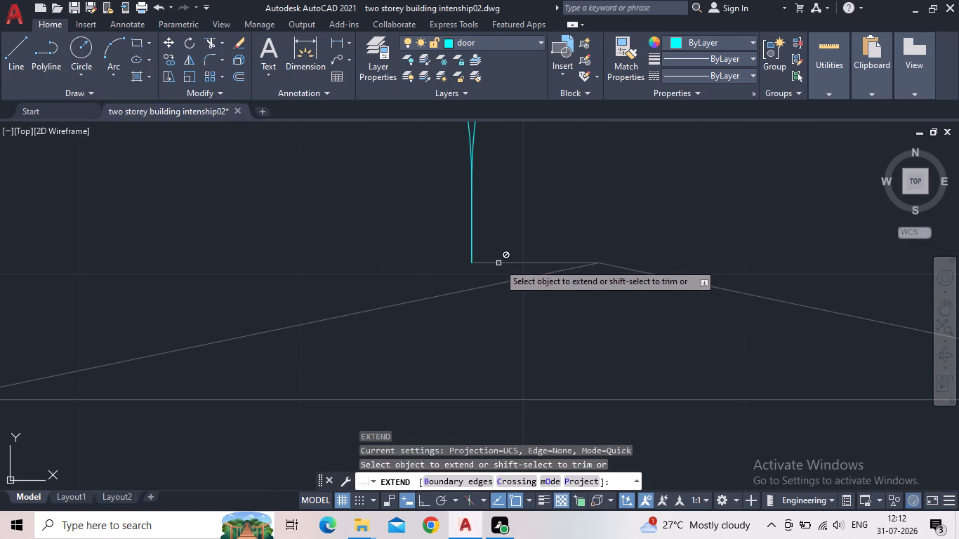
pyautogui.click(494, 264)
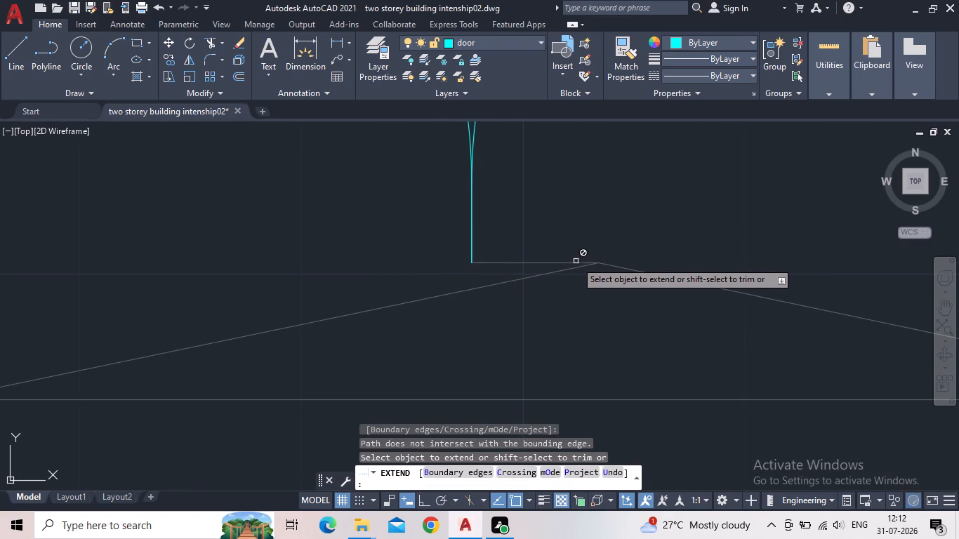
pyautogui.scroll(-3, 675, 262)
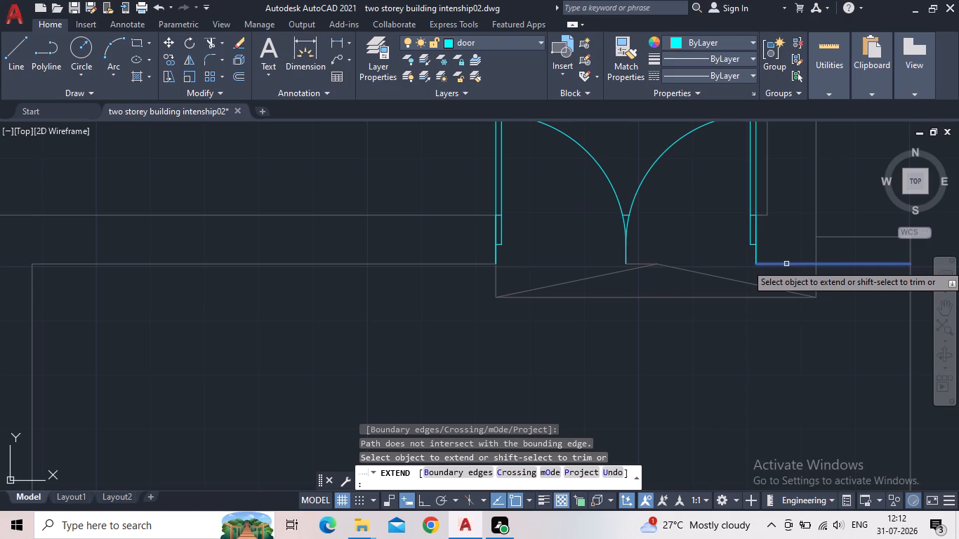
pyautogui.click(767, 265)
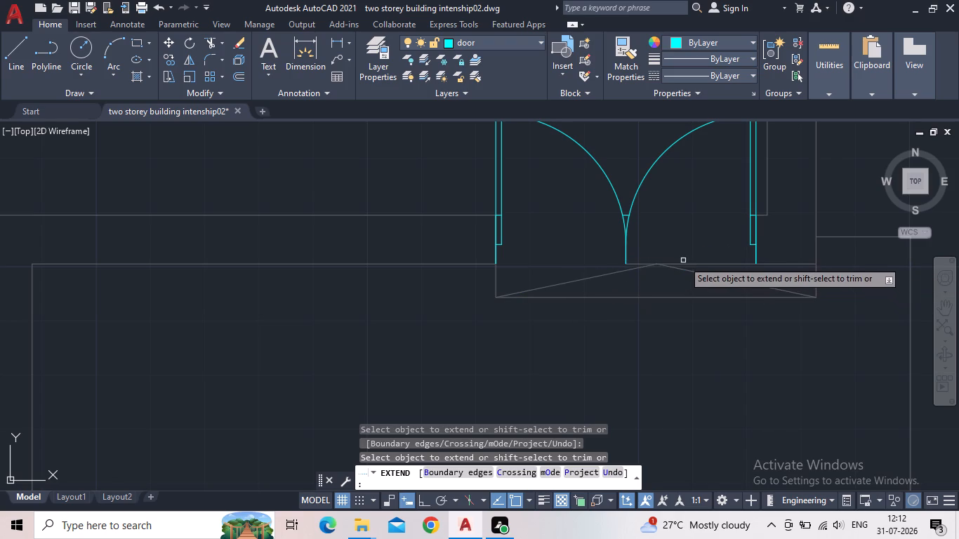
pyautogui.scroll(2, 680, 265)
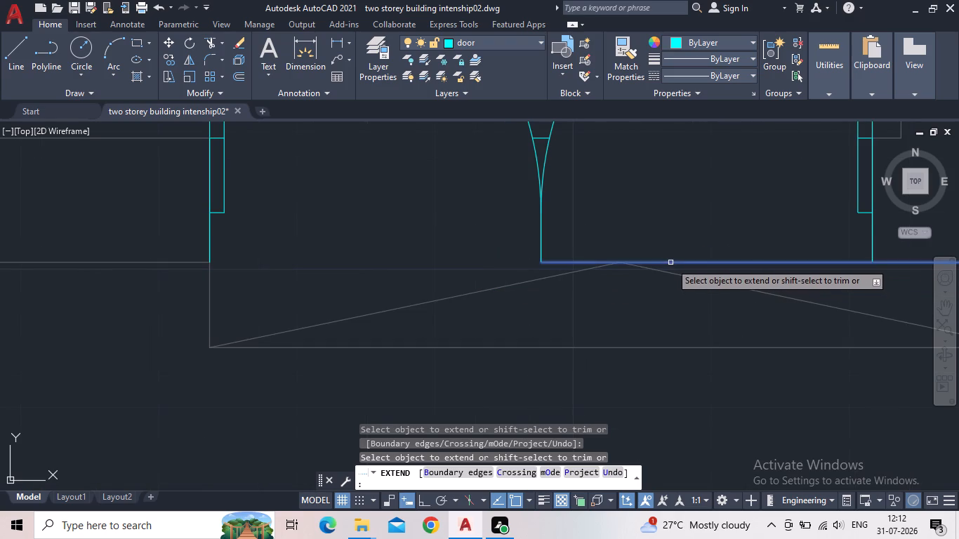
pyautogui.click(670, 262)
pyautogui.click(558, 261)
pyautogui.scroll(-3, 500, 296)
pyautogui.press('Escape')
# Save the drawing.
pyautogui.scroll(-3, 442, 307)
pyautogui.scroll(4, 403, 295)
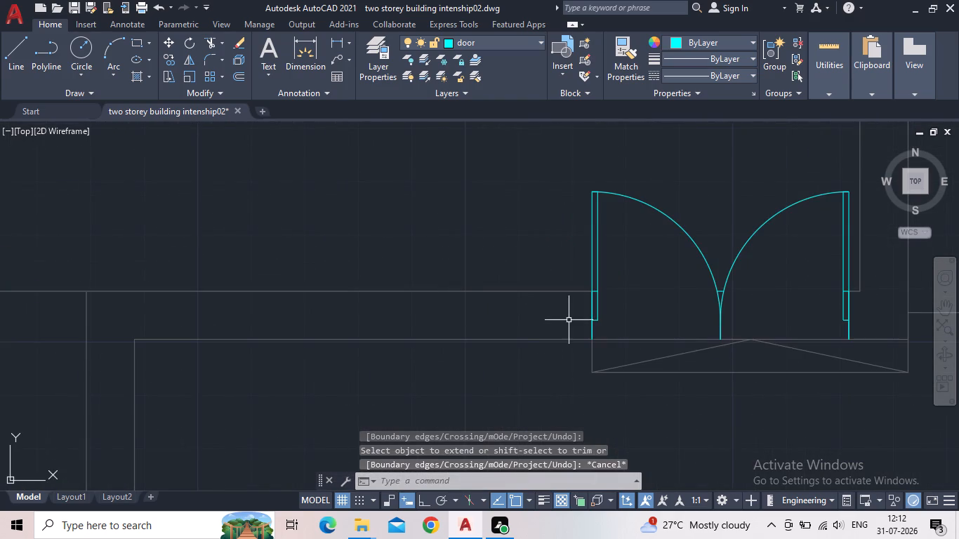
pyautogui.moveTo(529, 346); pyautogui.dragTo(328, 314, button='middle')
pyautogui.scroll(-3, 328, 314)
pyautogui.scroll(1, 362, 278)
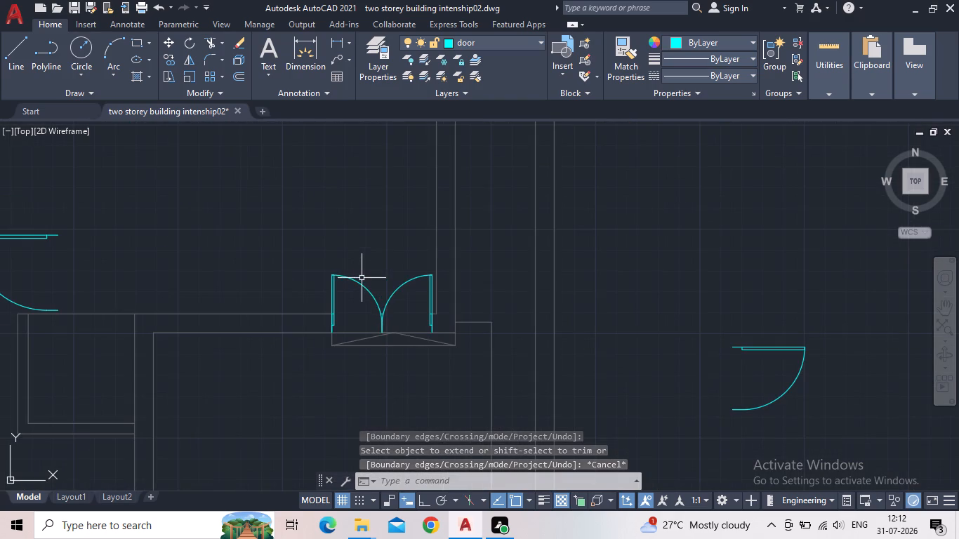
pyautogui.moveTo(373, 236); pyautogui.dragTo(381, 296, button='middle')
pyautogui.click(72, 8)
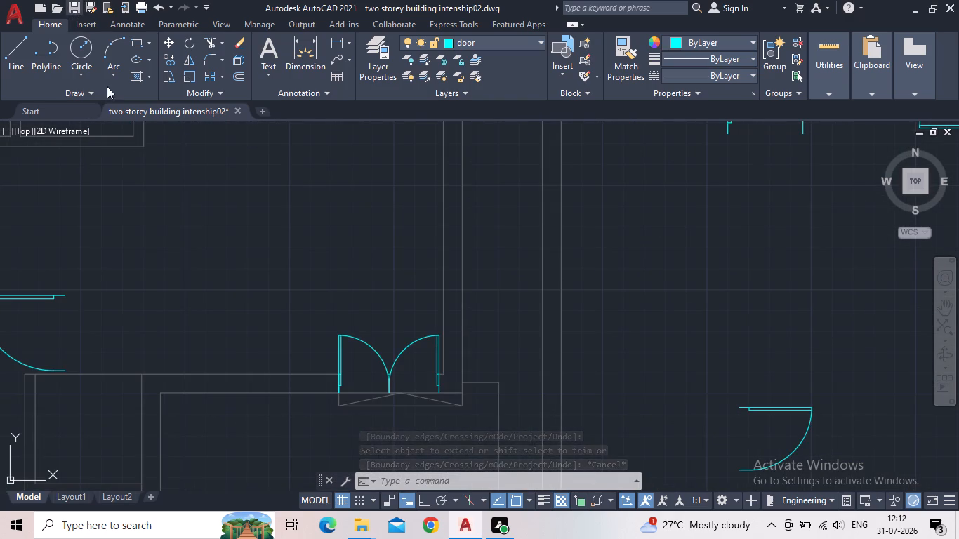
# Trim the overlapping lines at the inner walls' northwest corner, the adjacent north-wall cross lines, and the cross lines in the outer west wall.
pyautogui.scroll(-4, 218, 266)
pyautogui.moveTo(227, 288); pyautogui.dragTo(348, 318, button='middle')
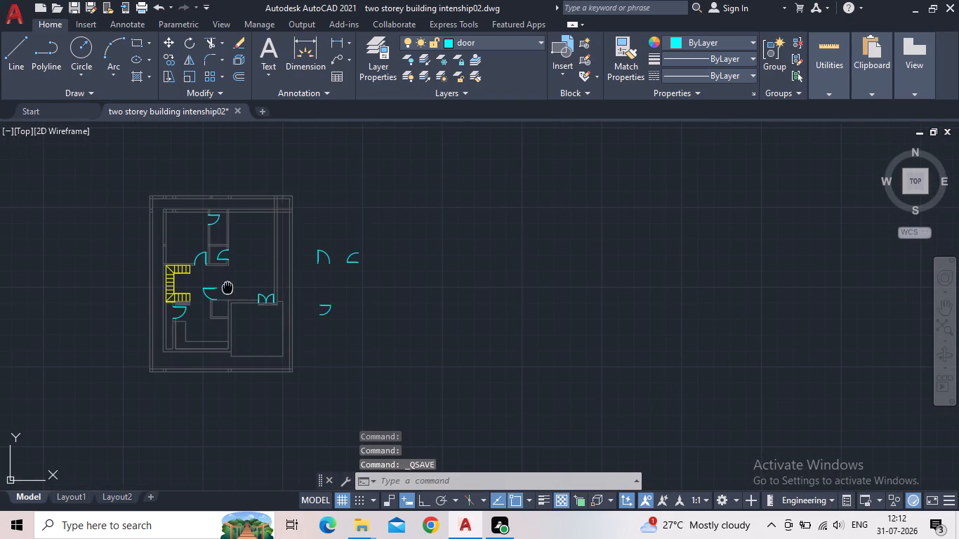
pyautogui.scroll(1, 358, 359)
pyautogui.scroll(1, 300, 267)
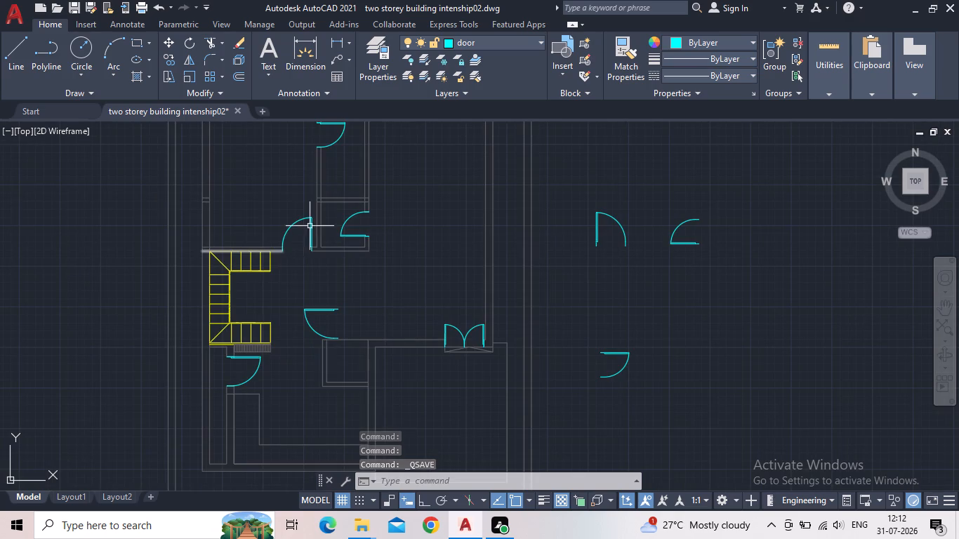
pyautogui.moveTo(315, 182); pyautogui.dragTo(412, 260, button='middle')
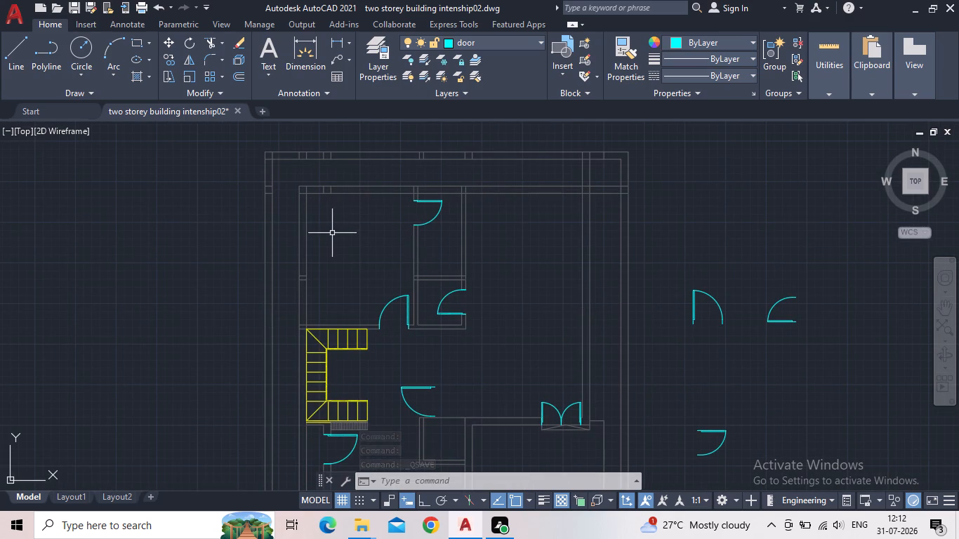
pyautogui.write('tr')
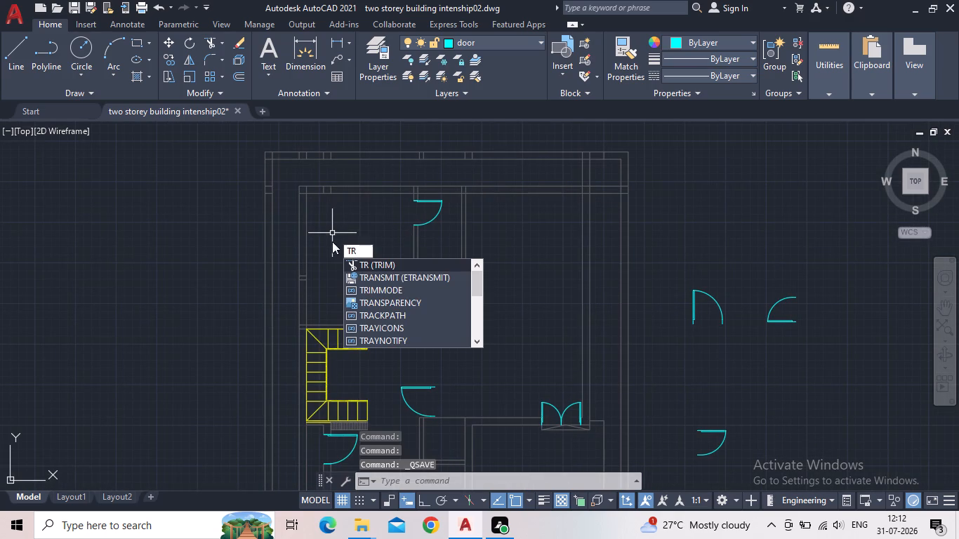
pyautogui.press('space')
pyautogui.scroll(2, 313, 197)
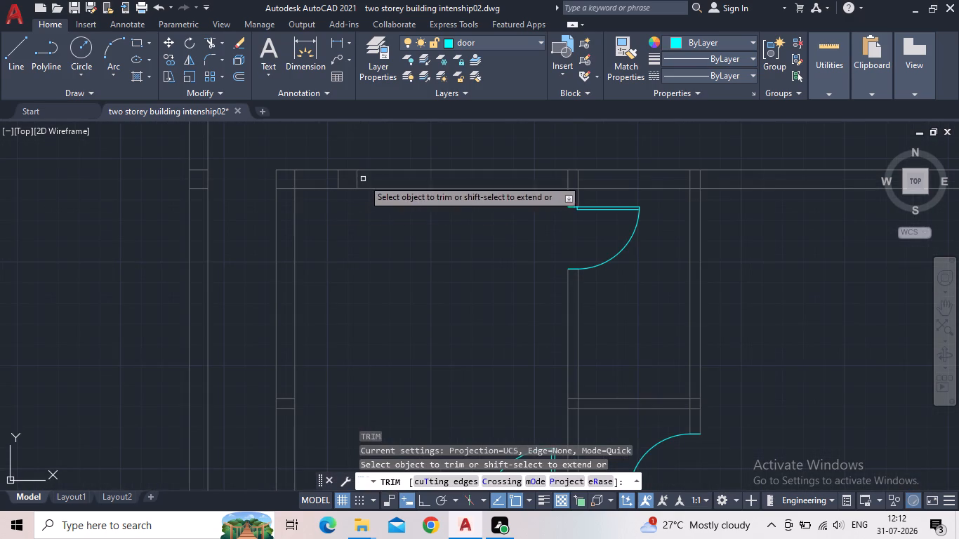
pyautogui.click(363, 180)
pyautogui.click(329, 180)
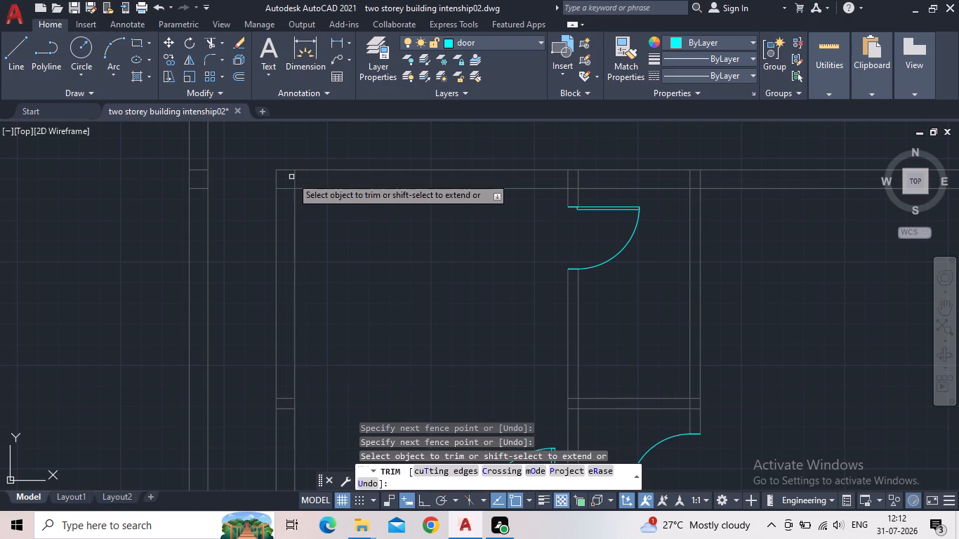
pyautogui.click(291, 177)
pyautogui.click(297, 175)
pyautogui.click(288, 188)
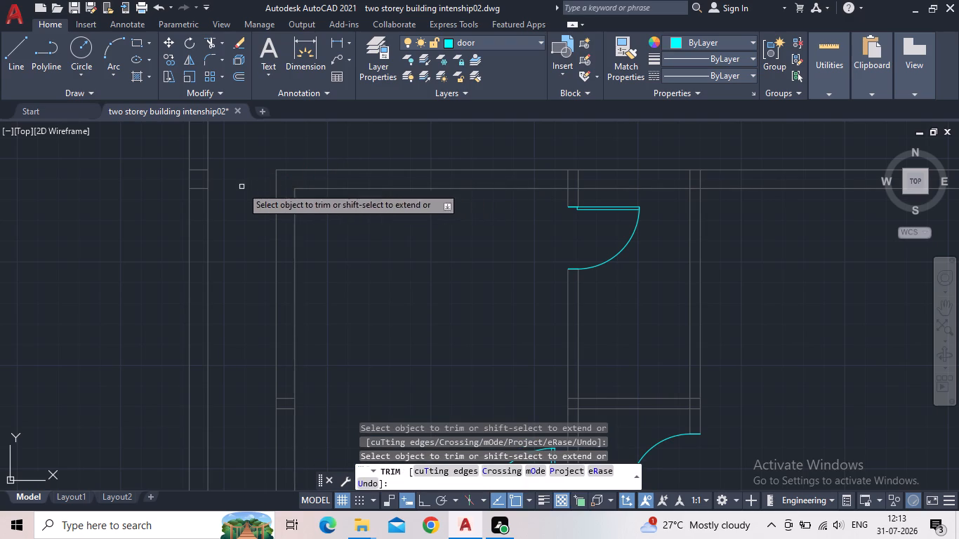
pyautogui.click(197, 163)
pyautogui.click(197, 192)
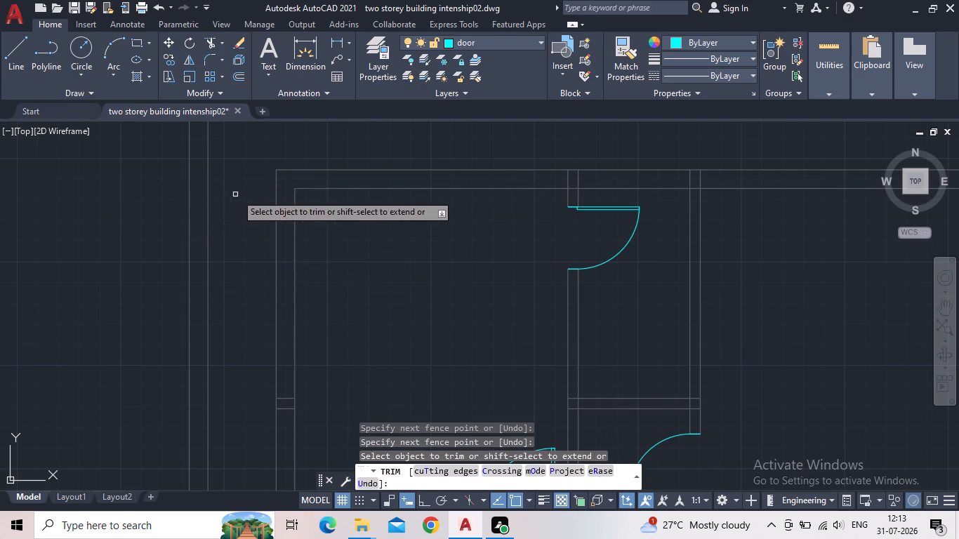
# Trim the short cross lines inside the inner west wall, both north of the staircase and at the staircase's northern edge.
pyautogui.scroll(-1, 266, 379)
pyautogui.moveTo(268, 371); pyautogui.dragTo(250, 260, button='middle')
pyautogui.scroll(2, 255, 289)
pyautogui.click(265, 297)
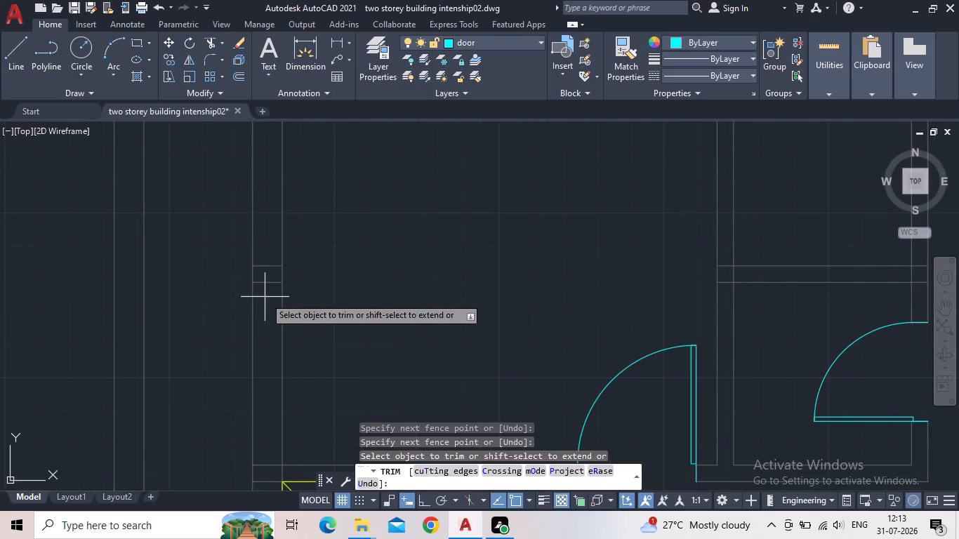
pyautogui.click(268, 256)
pyautogui.scroll(-1, 251, 359)
pyautogui.moveTo(248, 367); pyautogui.dragTo(272, 183, button='middle')
pyautogui.scroll(1, 283, 259)
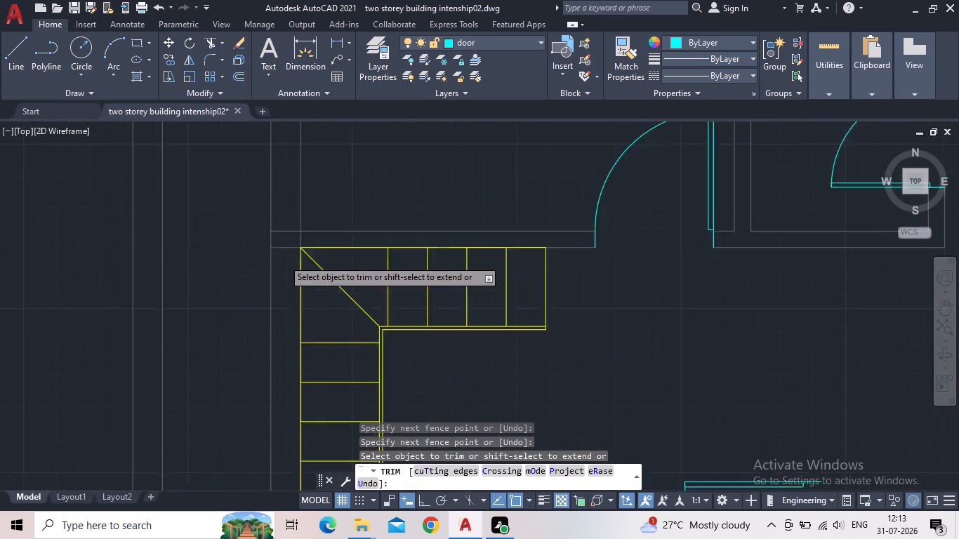
pyautogui.scroll(1, 283, 259)
pyautogui.moveTo(283, 259); pyautogui.dragTo(283, 244)
pyautogui.click(280, 201)
pyautogui.scroll(-3, 279, 246)
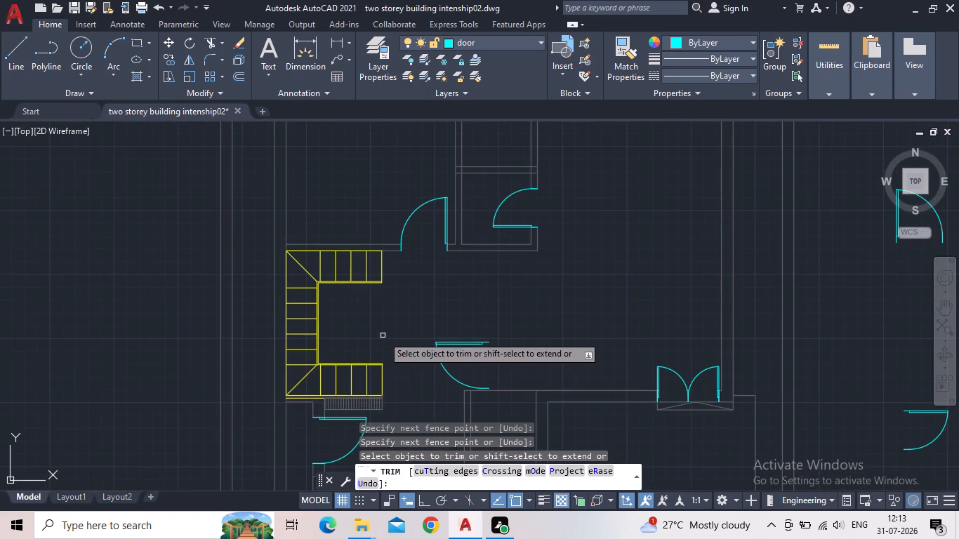
# Trim the overlapping lines at the outer wall's northwest corner and the four short cross lines just east in the outer north wall.
pyautogui.moveTo(383, 334); pyautogui.dragTo(353, 281, button='middle')
pyautogui.scroll(-2, 345, 277)
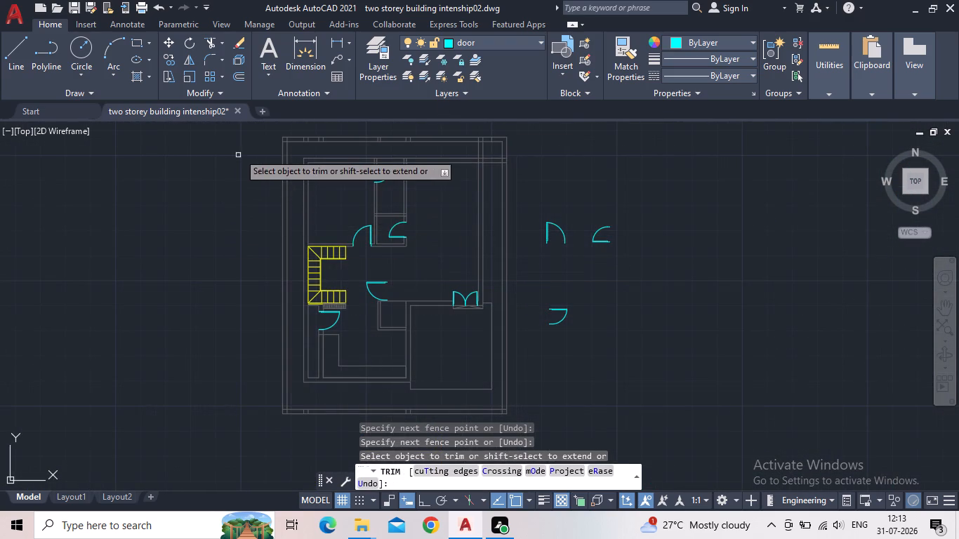
pyautogui.scroll(3, 270, 145)
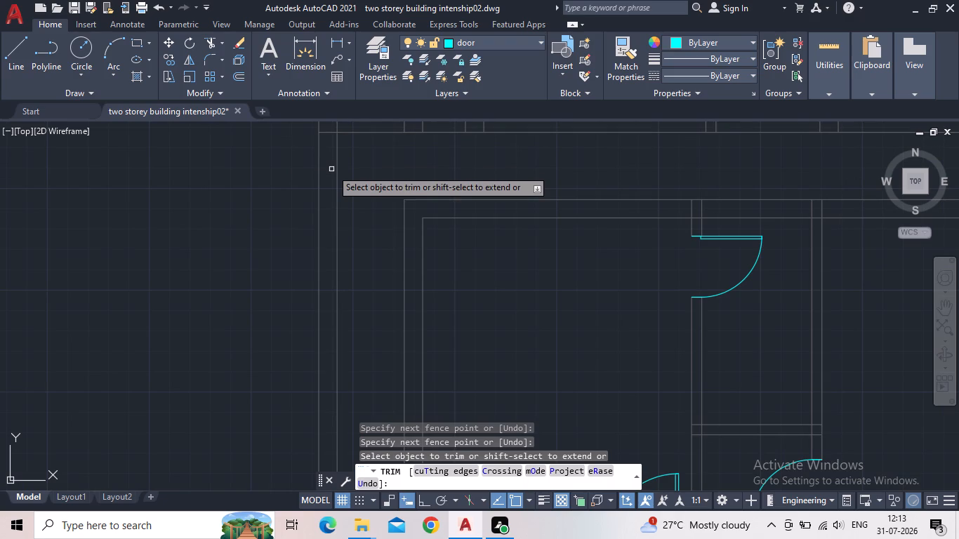
pyautogui.moveTo(346, 176); pyautogui.dragTo(348, 182, button='middle')
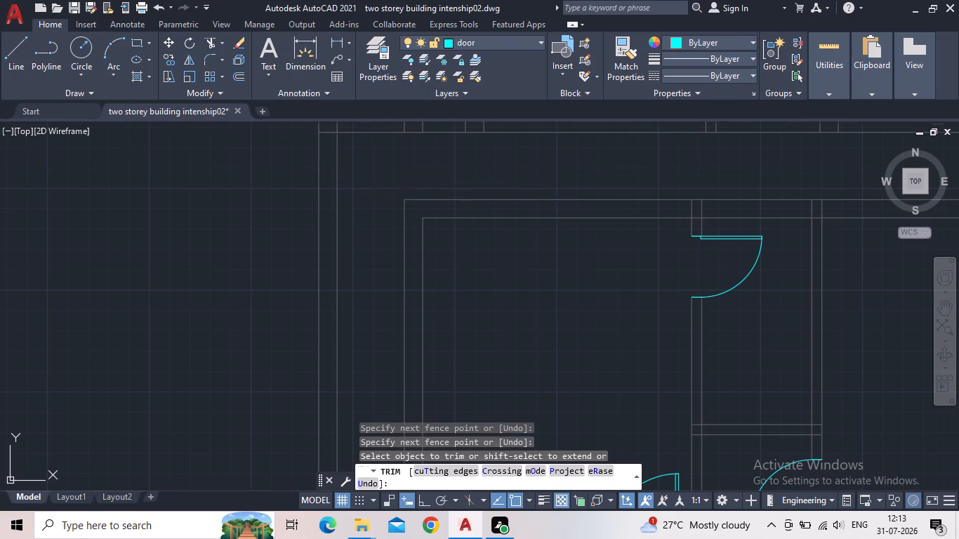
pyautogui.moveTo(348, 182); pyautogui.dragTo(378, 310, button='middle')
pyautogui.scroll(1, 371, 263)
pyautogui.click(376, 259)
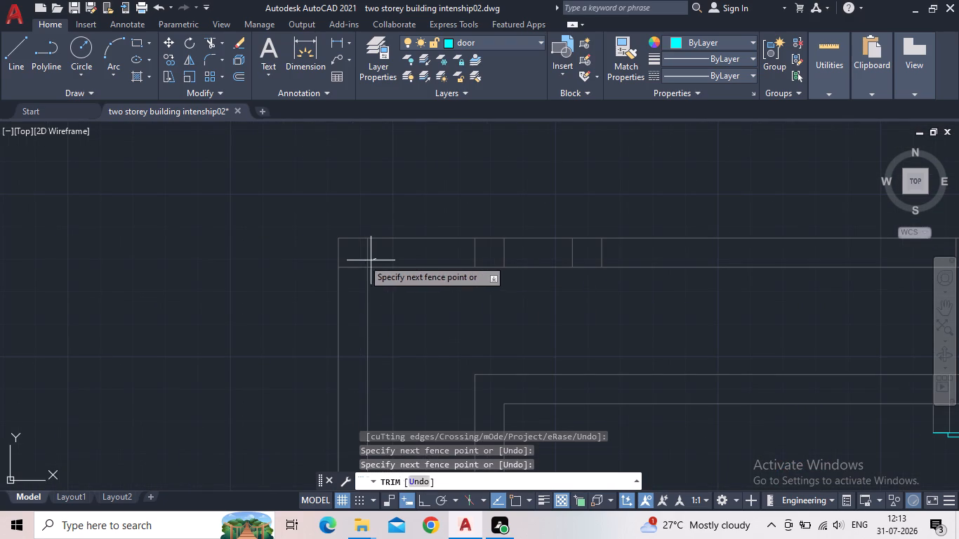
pyautogui.click(350, 263)
pyautogui.click(350, 267)
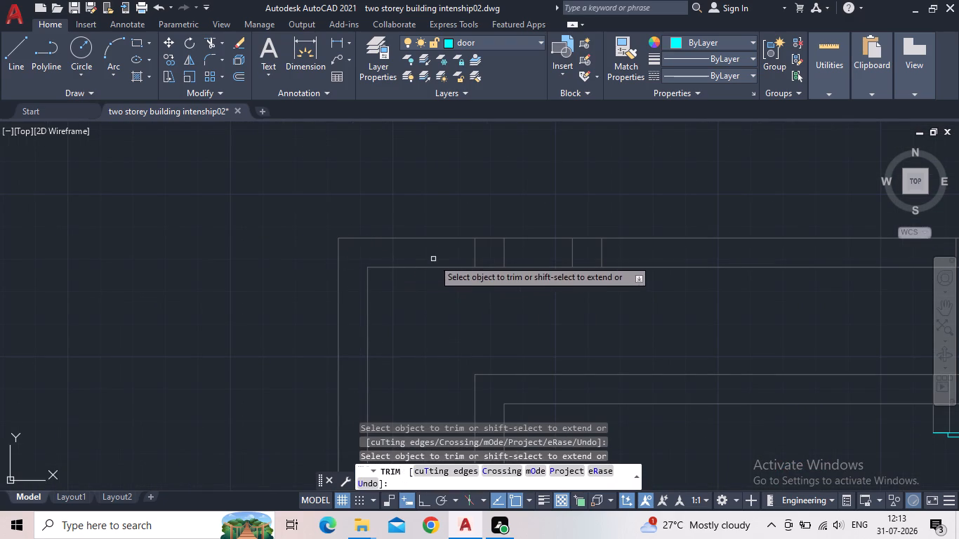
pyautogui.click(459, 257)
pyautogui.click(608, 257)
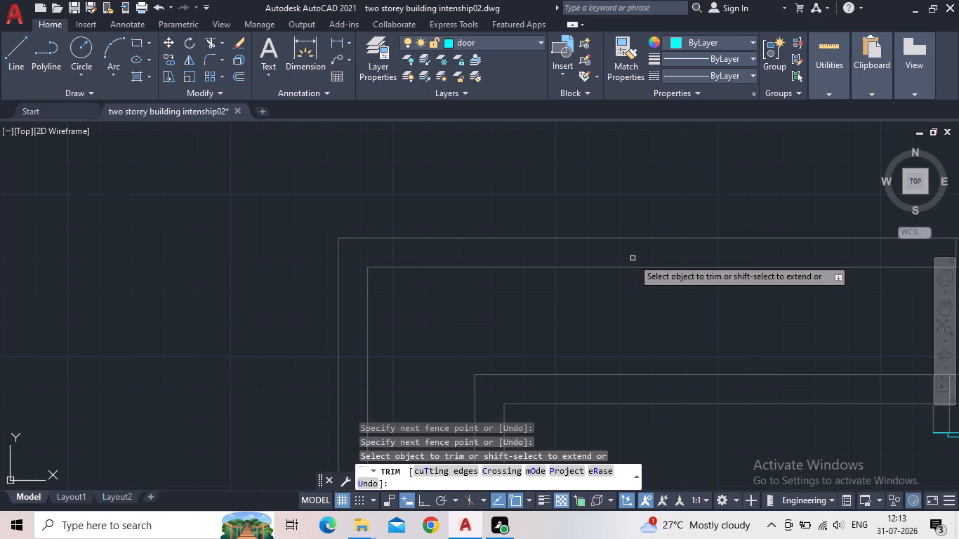
# Trim the two remaining pairs of short cross lines inside the middle stretch of the outer north wall.
pyautogui.scroll(-2, 616, 275)
pyautogui.moveTo(641, 308); pyautogui.dragTo(395, 343, button='middle')
pyautogui.scroll(3, 475, 332)
pyautogui.click(553, 234)
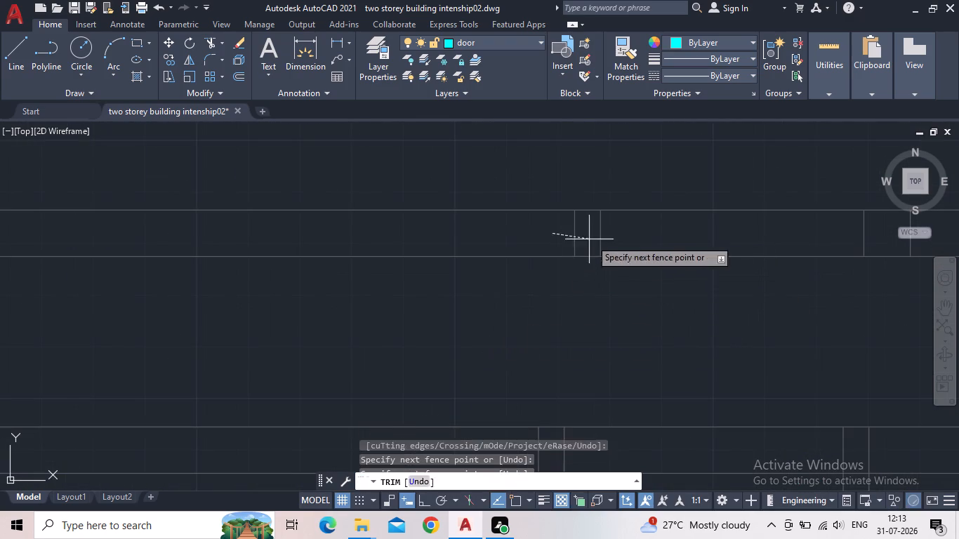
pyautogui.click(625, 239)
pyautogui.moveTo(734, 230); pyautogui.dragTo(526, 284, button='middle')
pyautogui.scroll(-1, 510, 290)
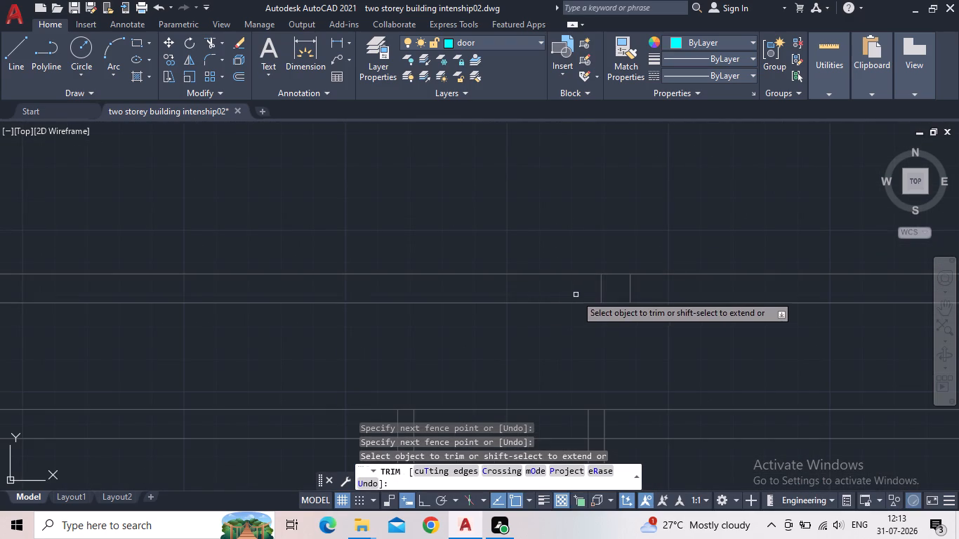
pyautogui.moveTo(577, 291); pyautogui.dragTo(583, 291)
pyautogui.click(659, 293)
# Trim the overlapping lines where the two partition walls of the small north room meet the inner north wall.
pyautogui.scroll(-3, 652, 330)
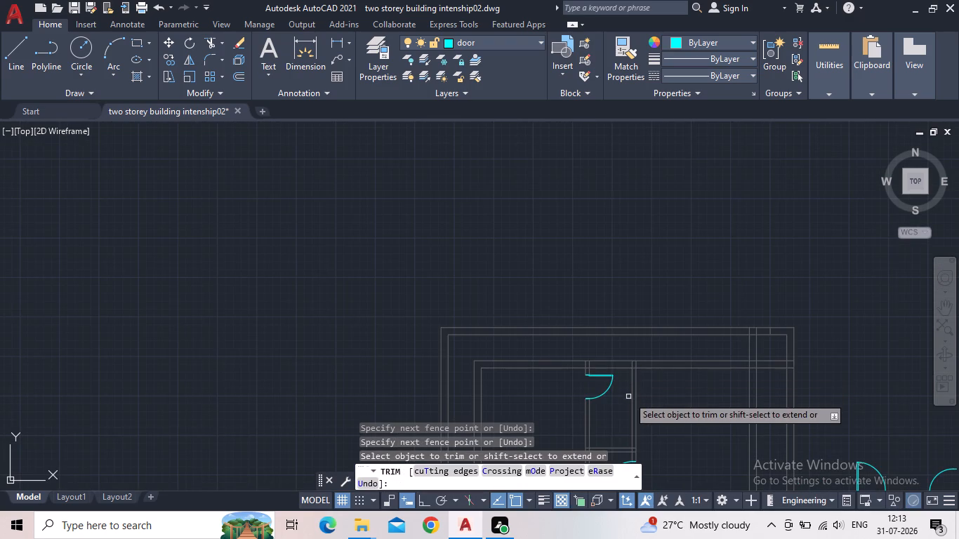
pyautogui.scroll(3, 570, 373)
pyautogui.moveTo(659, 350); pyautogui.dragTo(676, 347)
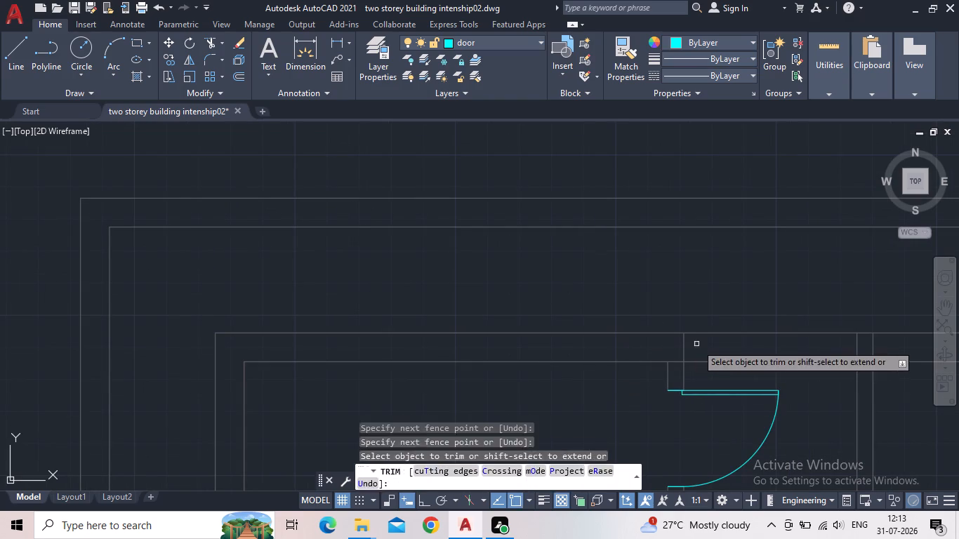
pyautogui.click(696, 344)
pyautogui.moveTo(693, 344); pyautogui.dragTo(665, 345)
pyautogui.moveTo(666, 345); pyautogui.dragTo(695, 347)
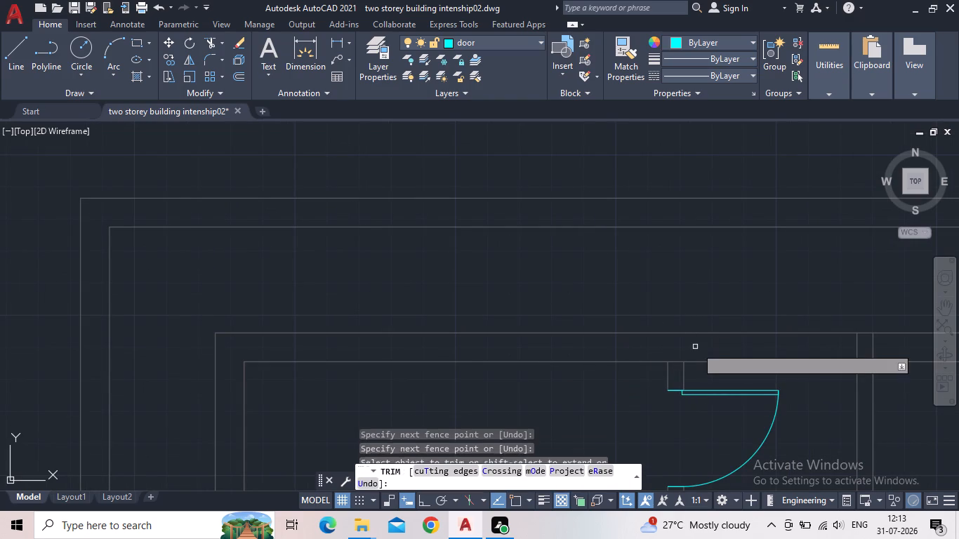
pyautogui.scroll(2, 680, 357)
pyautogui.click(670, 372)
pyautogui.scroll(-3, 678, 350)
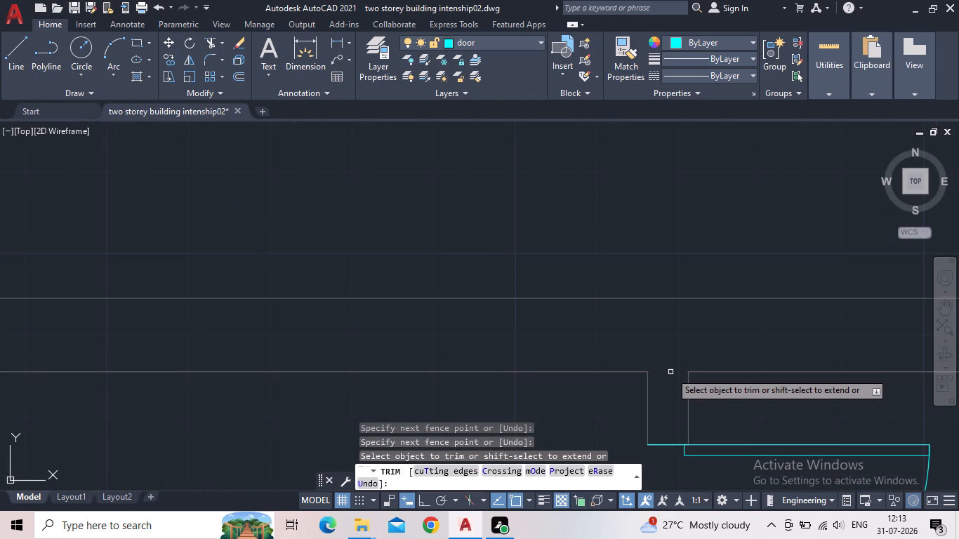
pyautogui.scroll(-1, 736, 367)
pyautogui.scroll(-1, 875, 373)
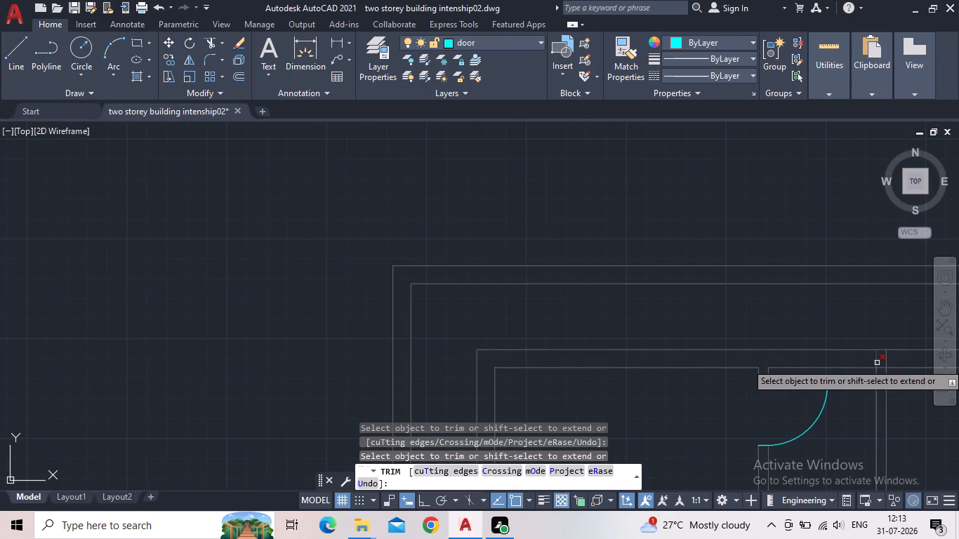
pyautogui.scroll(1, 895, 365)
pyautogui.moveTo(719, 373); pyautogui.dragTo(732, 374, button='middle')
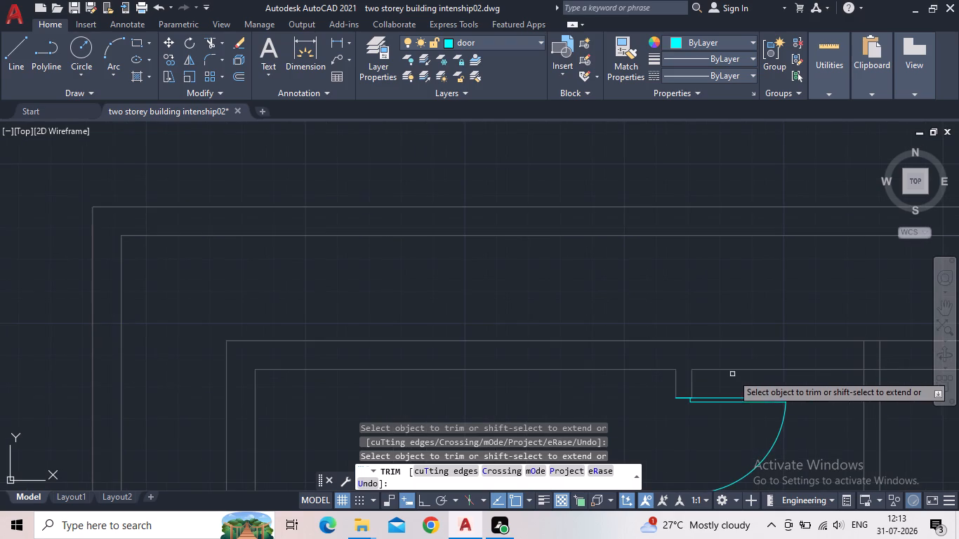
pyautogui.moveTo(732, 374); pyautogui.dragTo(518, 326, button='middle')
pyautogui.moveTo(693, 305); pyautogui.dragTo(684, 307)
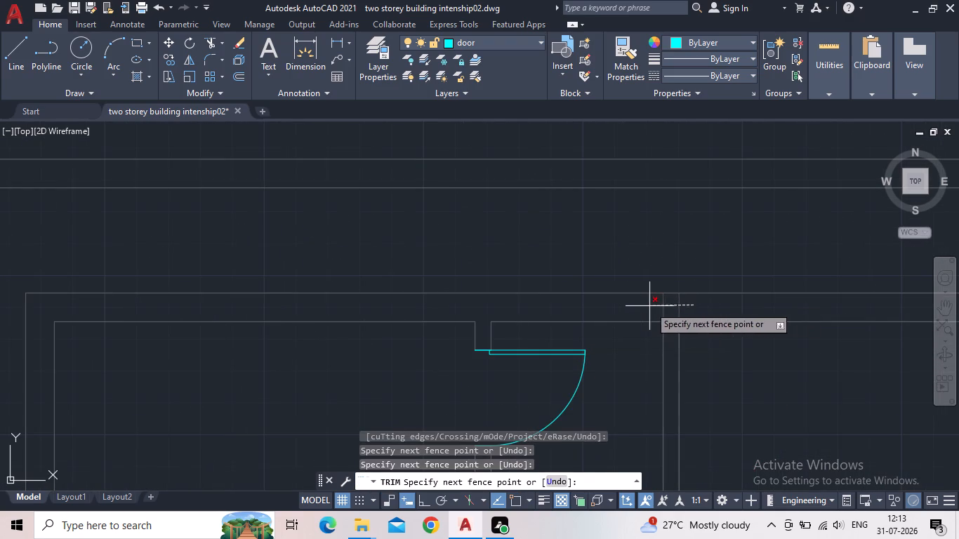
pyautogui.click(649, 306)
pyautogui.click(670, 321)
# Trim the overlapping lines at both ends of the wall dividing the two small rooms, where it meets the side partitions.
pyautogui.scroll(-2, 681, 305)
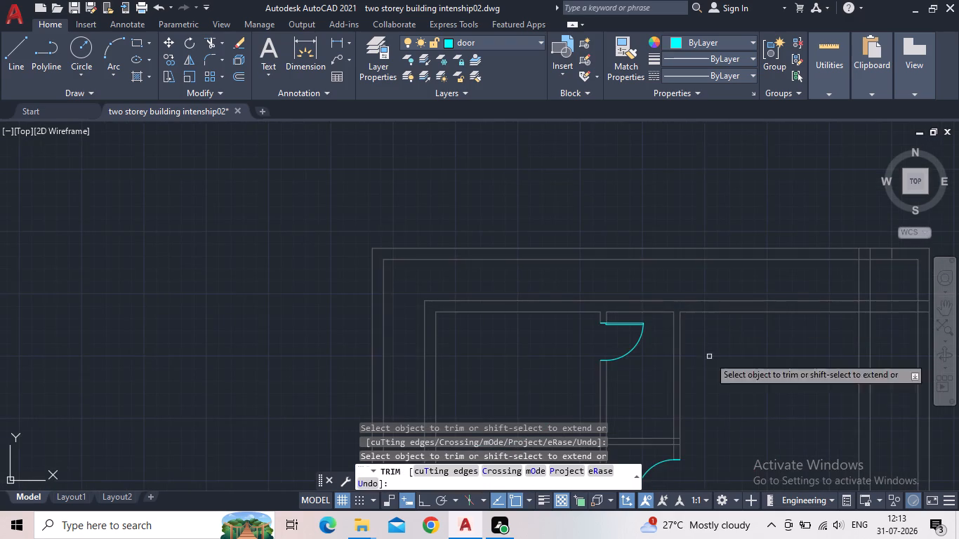
pyautogui.moveTo(715, 384); pyautogui.dragTo(715, 317, button='middle')
pyautogui.scroll(3, 669, 386)
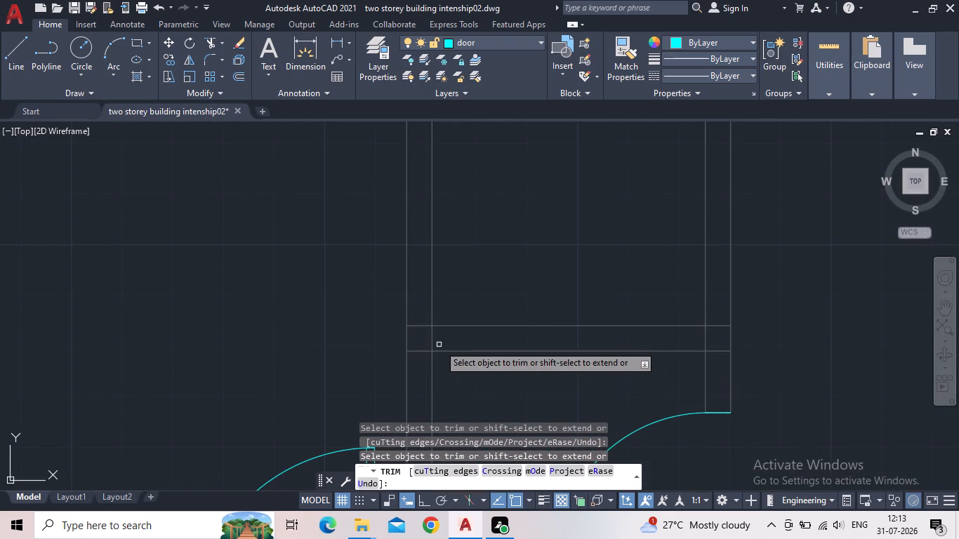
pyautogui.click(430, 343)
pyautogui.click(418, 326)
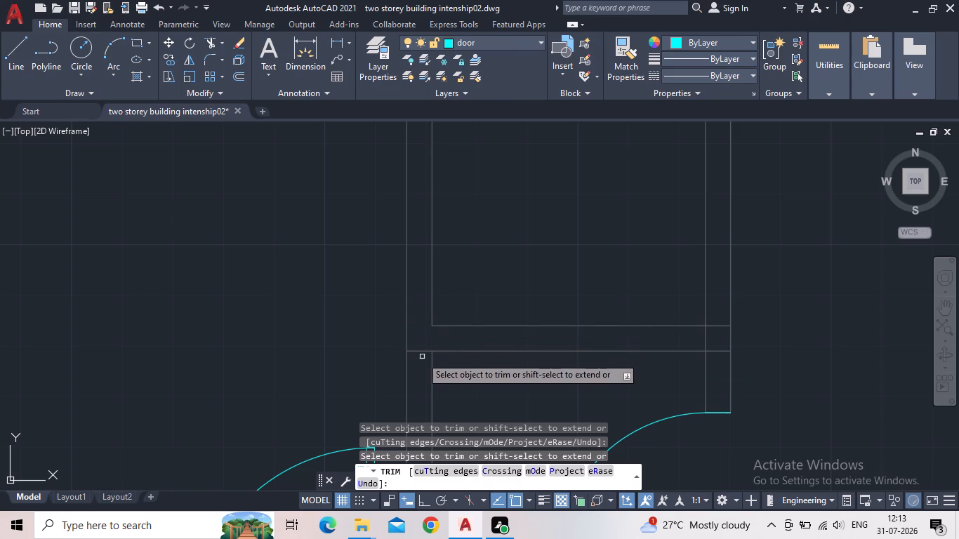
pyautogui.click(418, 350)
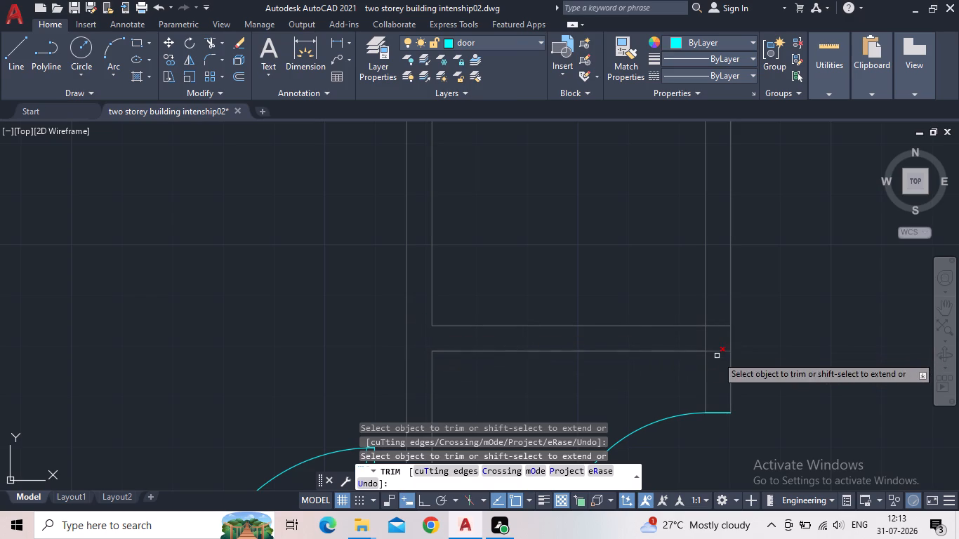
pyautogui.click(717, 354)
pyautogui.click(716, 320)
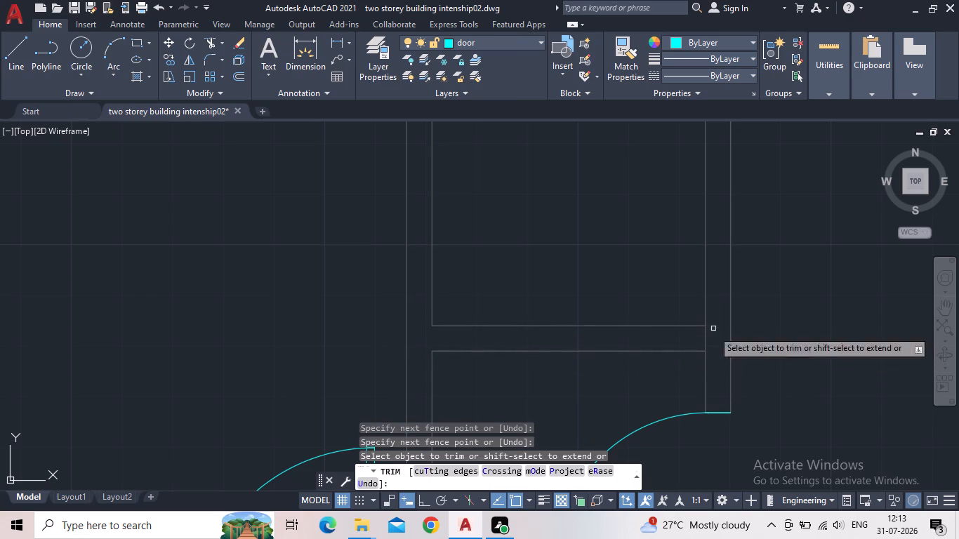
pyautogui.click(706, 342)
# Erase the three spare swing doors lying east of the floor plan.
pyautogui.scroll(-3, 658, 341)
pyautogui.moveTo(614, 380); pyautogui.dragTo(619, 357, button='middle')
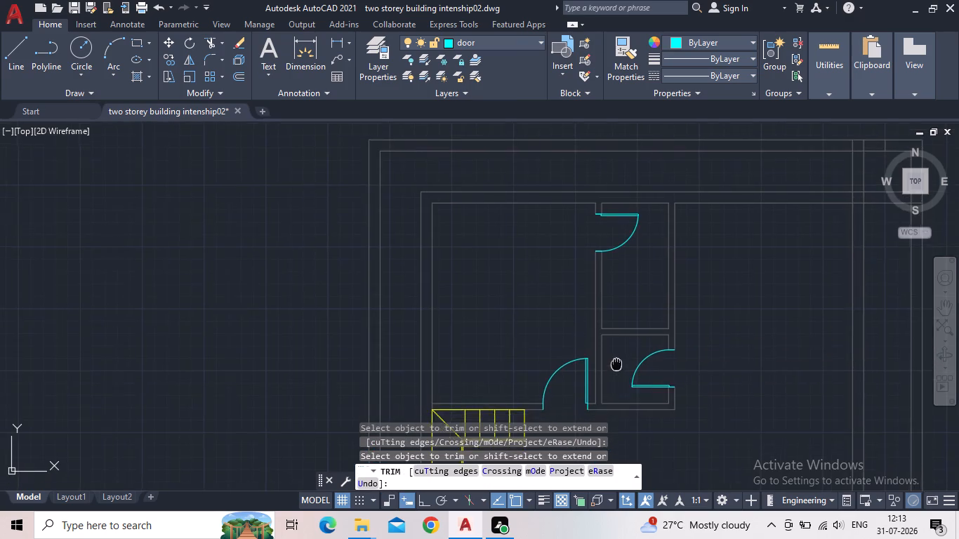
pyautogui.moveTo(619, 357); pyautogui.dragTo(635, 319, button='middle')
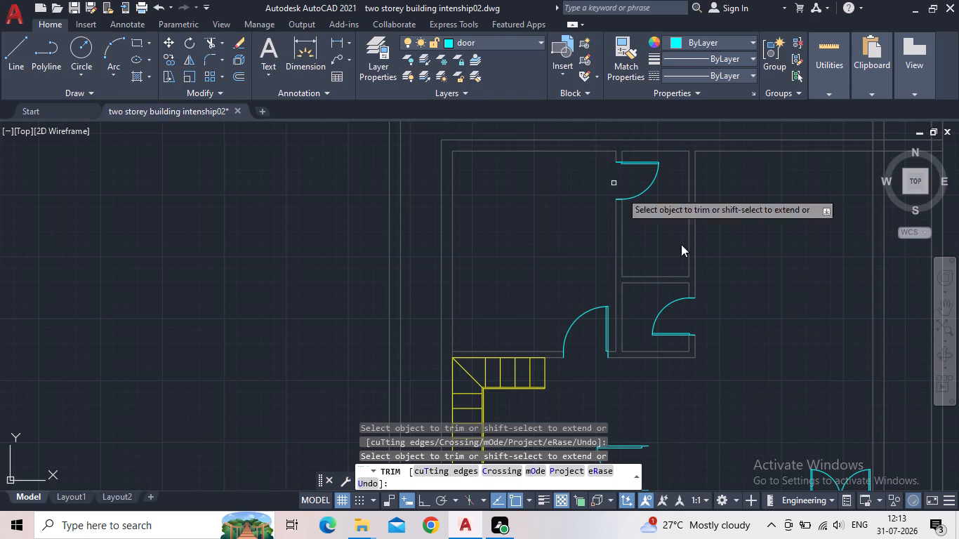
pyautogui.moveTo(650, 387); pyautogui.dragTo(549, 330, button='middle')
pyautogui.scroll(-2, 546, 326)
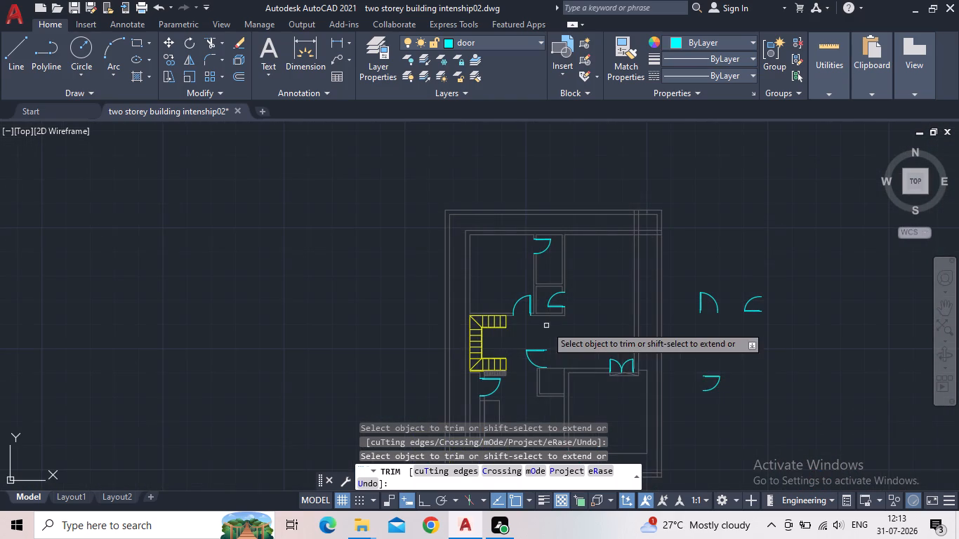
pyautogui.scroll(3, 558, 377)
pyautogui.moveTo(538, 387); pyautogui.dragTo(504, 271, button='middle')
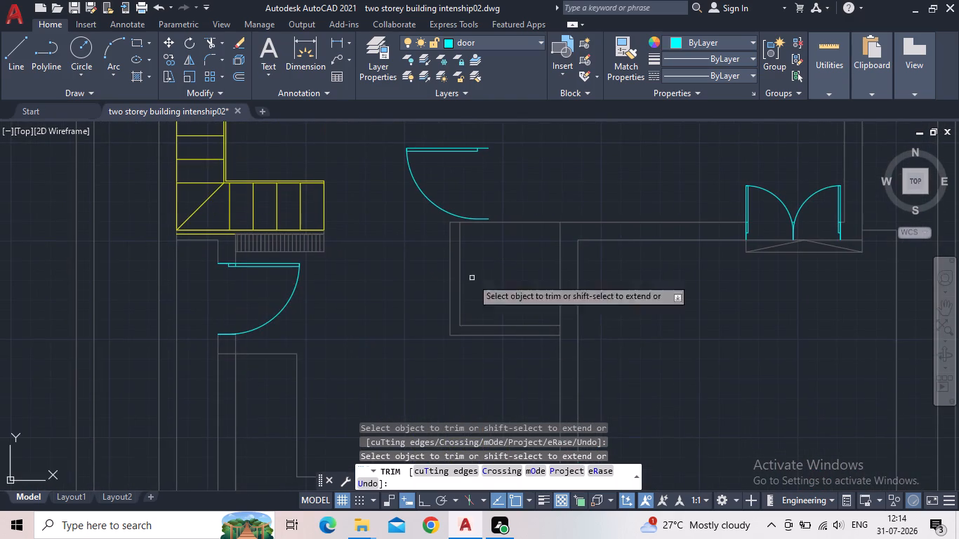
pyautogui.scroll(-2, 304, 335)
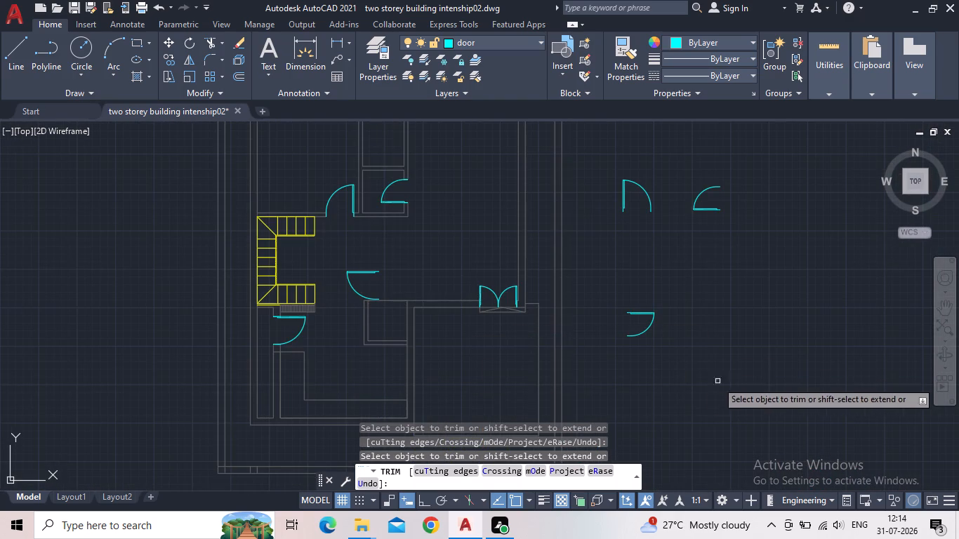
pyautogui.press('Escape')
pyautogui.moveTo(725, 382); pyautogui.dragTo(682, 342)
pyautogui.moveTo(597, 135); pyautogui.dragTo(600, 142)
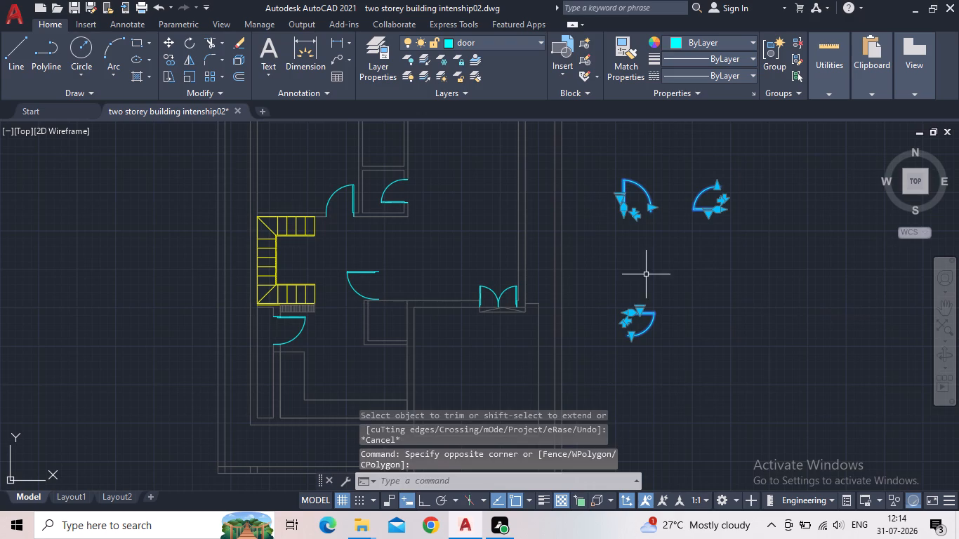
pyautogui.press('Delete')
# Trim the inner wall lines that extend past the inner northeast corner to the outer north and east walls.
pyautogui.scroll(-2, 555, 385)
pyautogui.scroll(1, 471, 375)
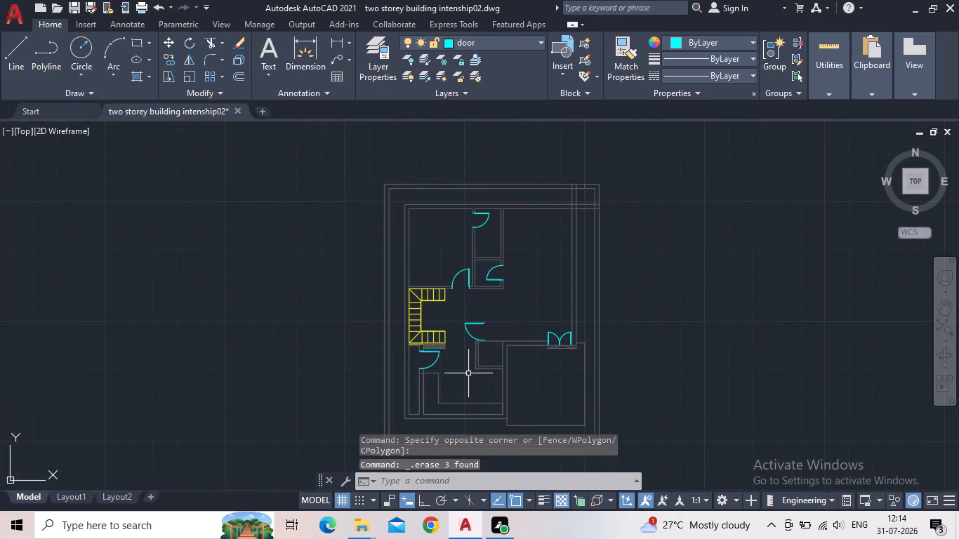
pyautogui.scroll(2, 469, 372)
pyautogui.moveTo(457, 386); pyautogui.dragTo(475, 380, button='middle')
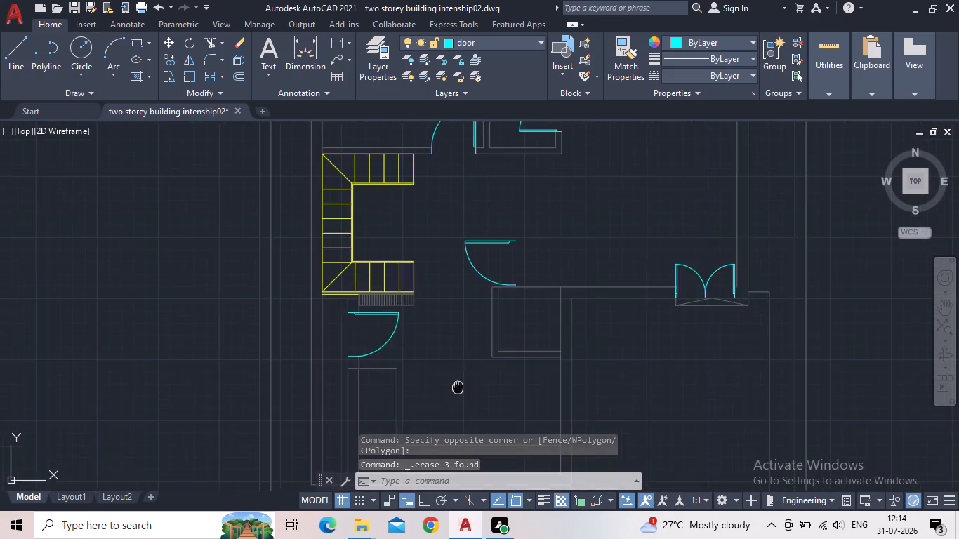
pyautogui.moveTo(475, 380); pyautogui.dragTo(487, 381, button='middle')
pyautogui.scroll(-1, 487, 381)
pyautogui.moveTo(478, 375); pyautogui.dragTo(526, 427, button='middle')
pyautogui.scroll(-1, 527, 429)
pyautogui.moveTo(401, 309); pyautogui.dragTo(380, 224, button='middle')
pyautogui.scroll(1, 647, 167)
pyautogui.press('t')
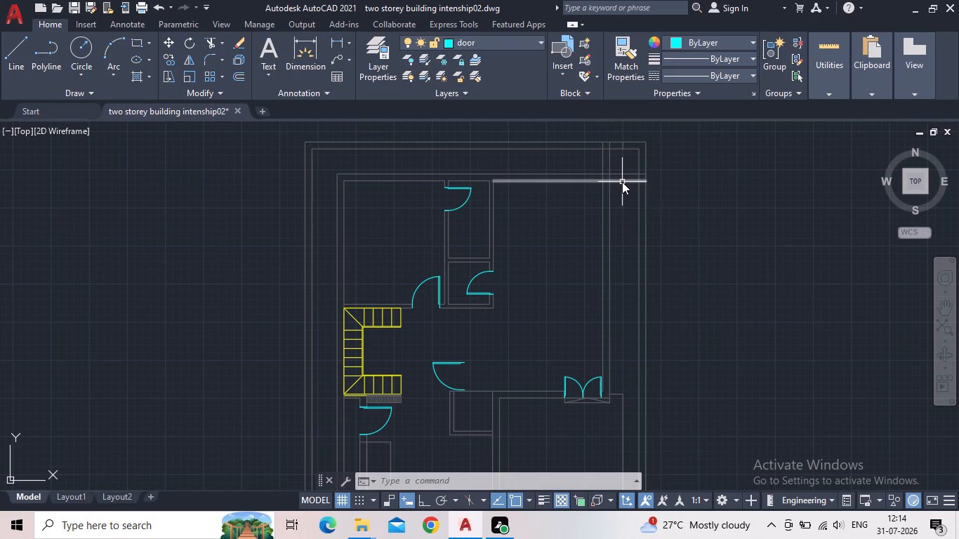
pyautogui.press('r')
pyautogui.press('space')
pyautogui.moveTo(618, 164); pyautogui.dragTo(611, 164)
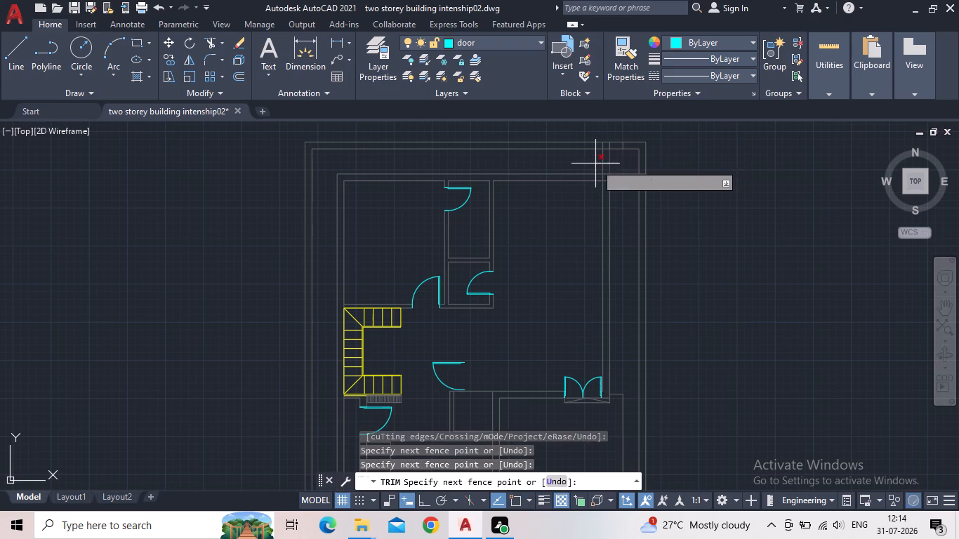
pyautogui.click(593, 163)
pyautogui.moveTo(631, 188); pyautogui.dragTo(629, 182)
pyautogui.click(626, 167)
pyautogui.scroll(1, 617, 147)
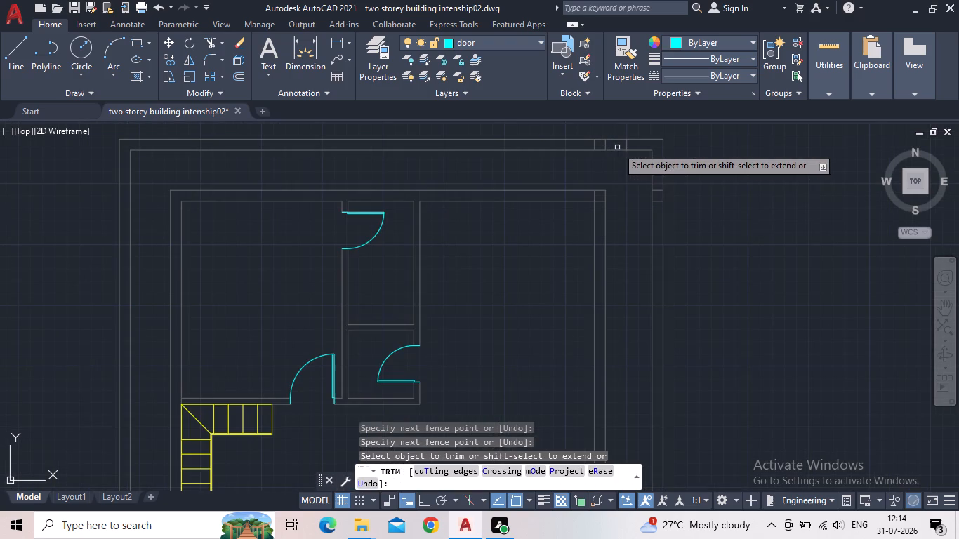
pyautogui.press('Escape')
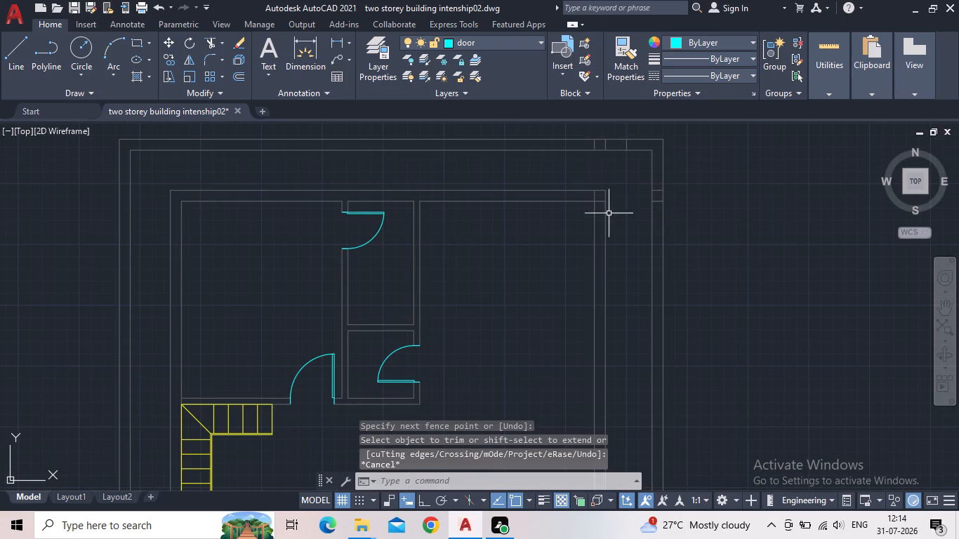
# Trim the short cross lines inside the outer east and outer north walls near the northeast corner.
pyautogui.scroll(2, 607, 206)
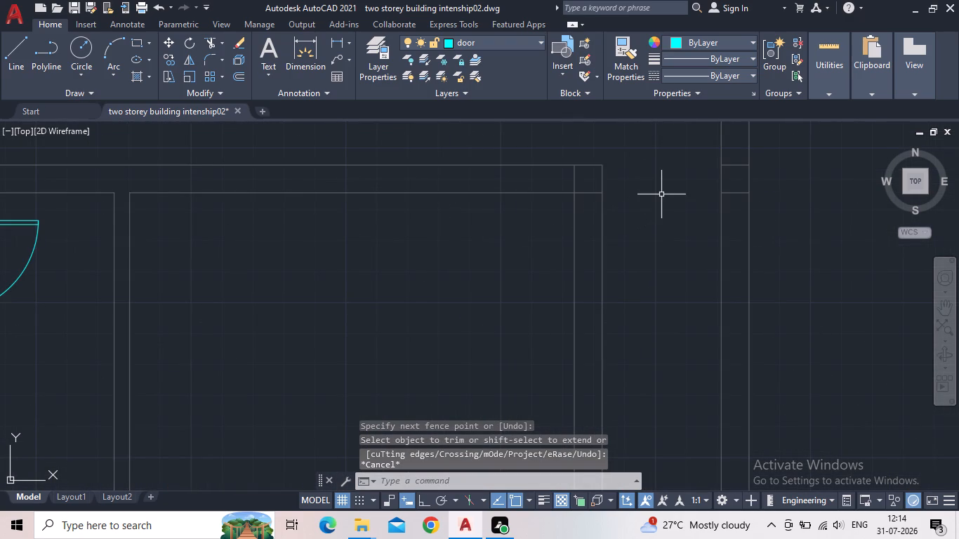
pyautogui.press('space')
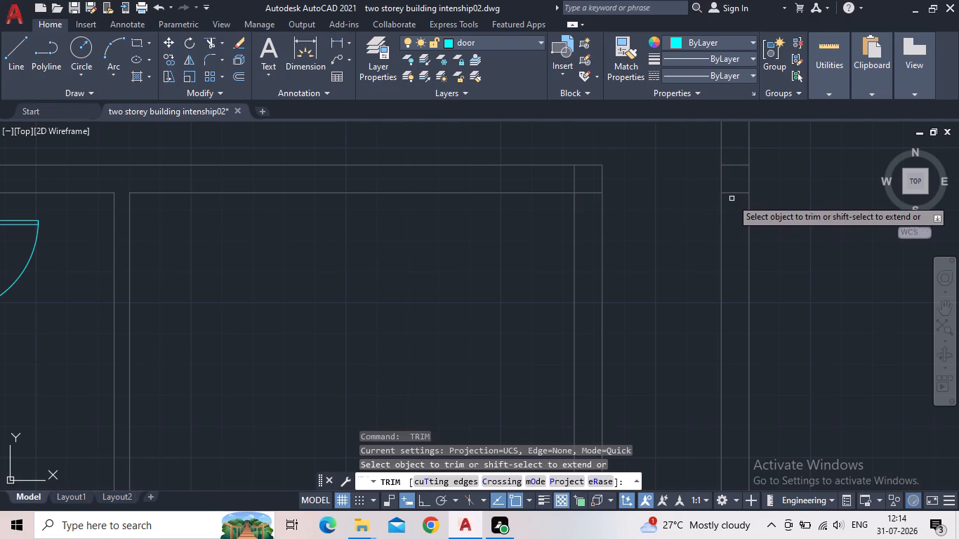
pyautogui.scroll(1, 730, 197)
pyautogui.moveTo(741, 211); pyautogui.dragTo(738, 188)
pyautogui.click(727, 130)
pyautogui.scroll(-3, 680, 175)
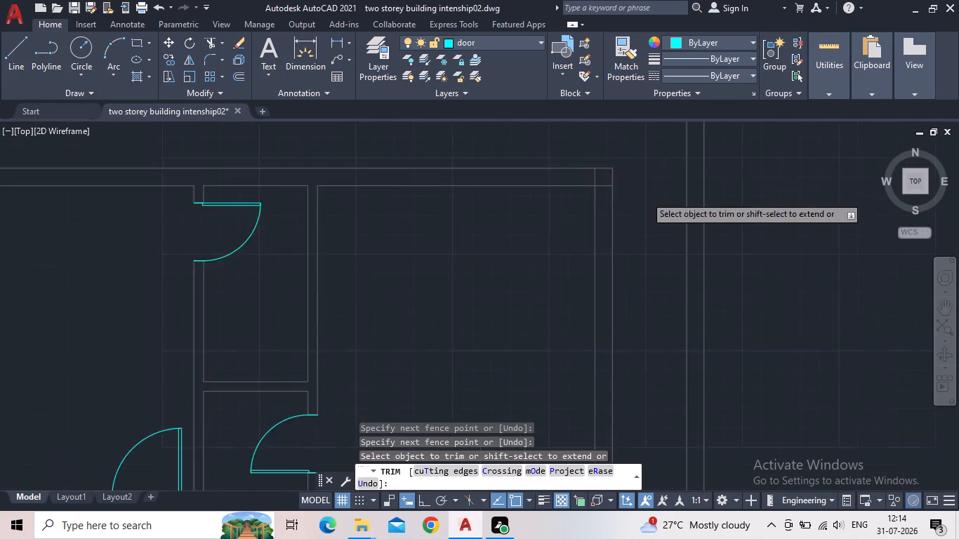
pyautogui.moveTo(635, 191); pyautogui.dragTo(647, 294, button='middle')
pyautogui.scroll(2, 666, 208)
pyautogui.moveTo(659, 281); pyautogui.dragTo(647, 280)
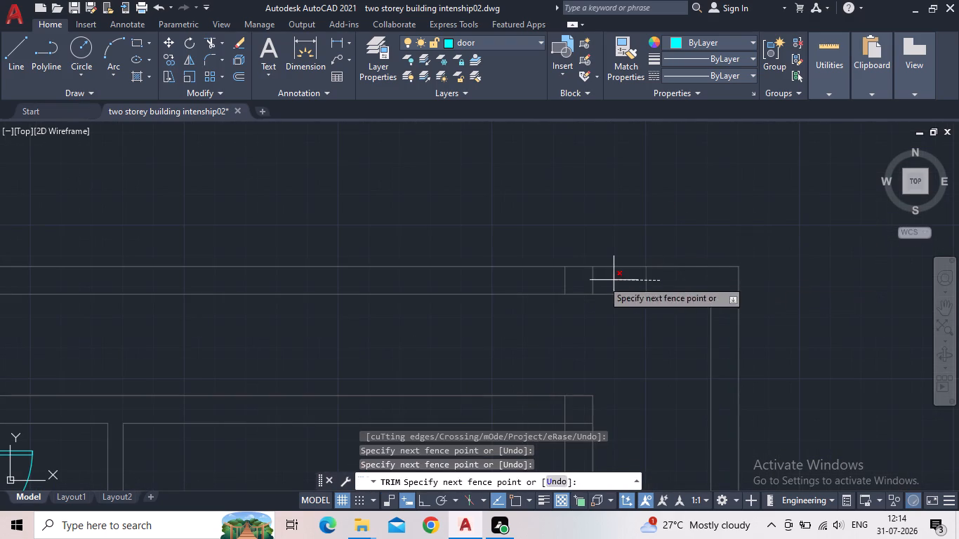
pyautogui.click(541, 280)
# Trim the overlapping lines at the inner walls' northeast corner.
pyautogui.scroll(-2, 573, 317)
pyautogui.moveTo(599, 350); pyautogui.dragTo(652, 281, button='middle')
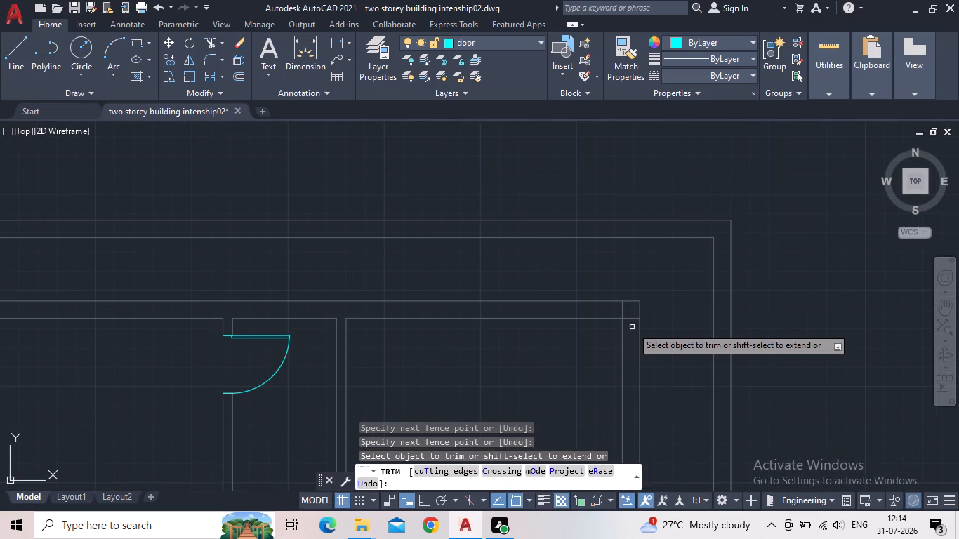
pyautogui.click(630, 324)
pyautogui.click(630, 317)
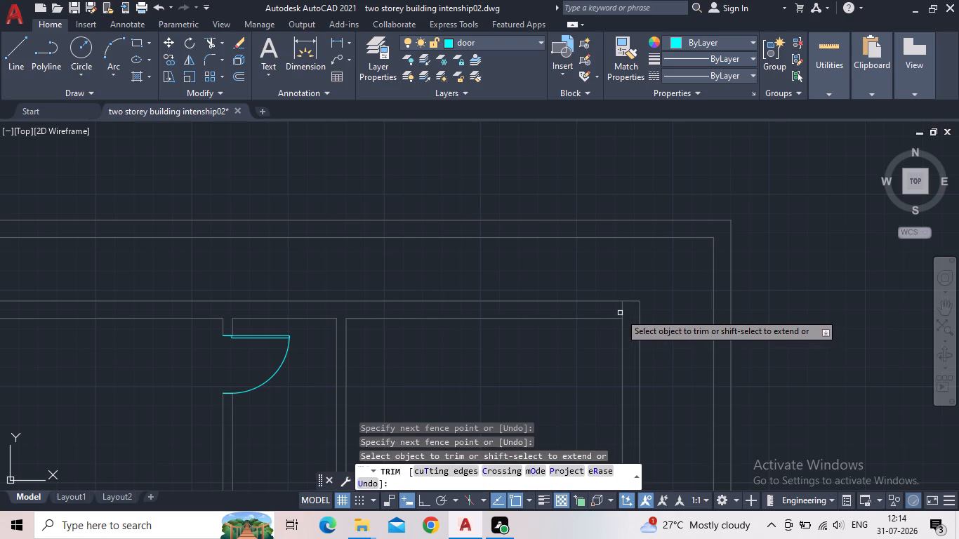
pyautogui.click(623, 313)
pyautogui.scroll(-2, 586, 318)
pyautogui.moveTo(613, 374); pyautogui.dragTo(618, 267, button='middle')
pyautogui.scroll(-2, 618, 267)
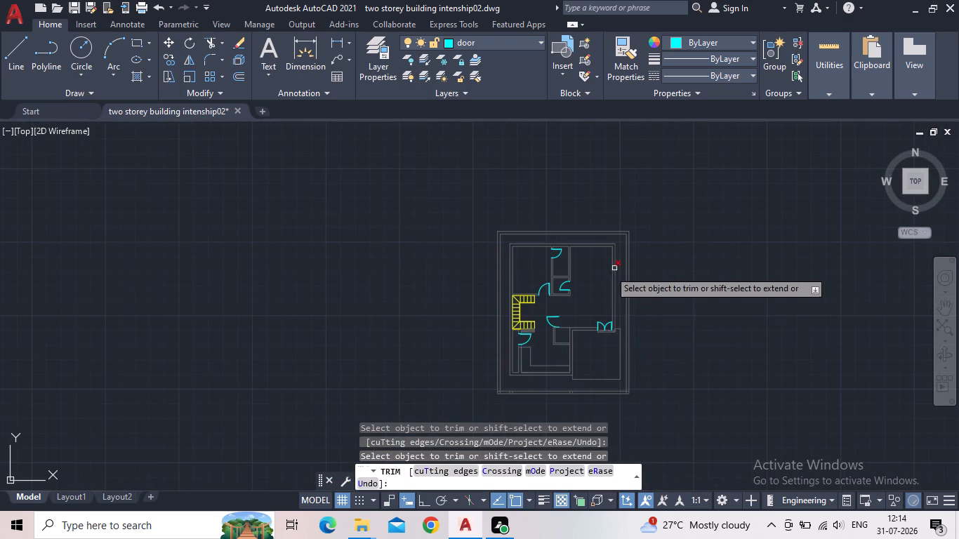
pyautogui.press('Escape')
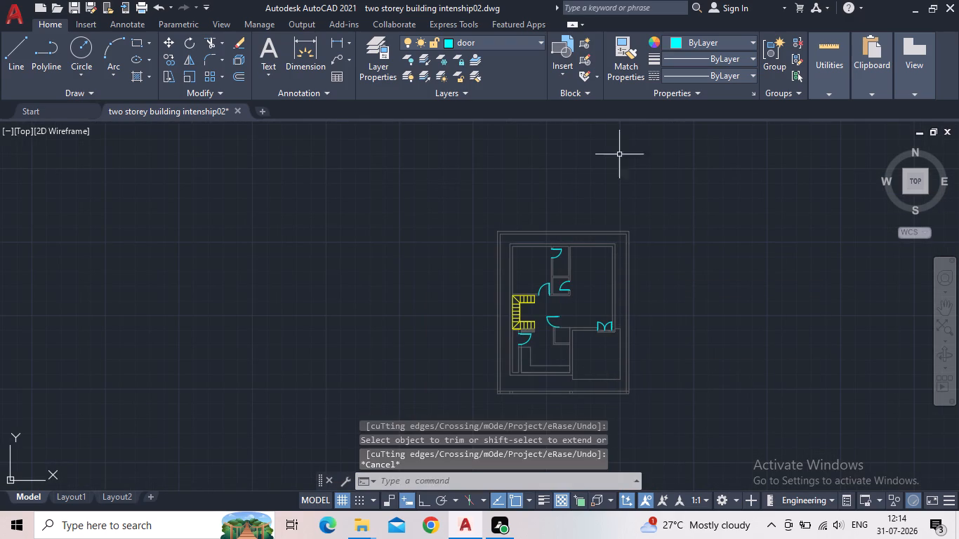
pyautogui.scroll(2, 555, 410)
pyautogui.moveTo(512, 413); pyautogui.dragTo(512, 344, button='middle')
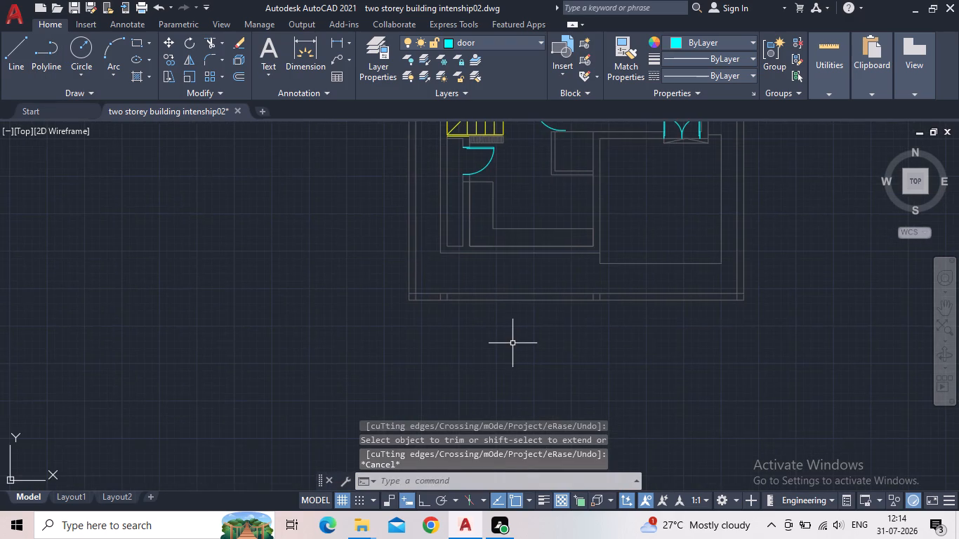
# Trim the overlapping lines where the outer west and south walls meet at the southwest corner.
pyautogui.press('space')
pyautogui.scroll(3, 414, 288)
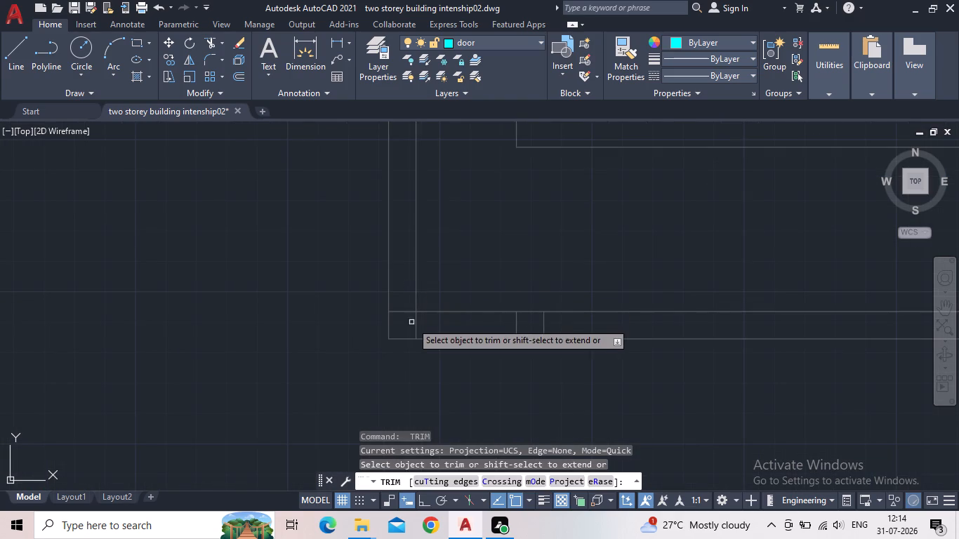
pyautogui.click(416, 328)
pyautogui.click(406, 313)
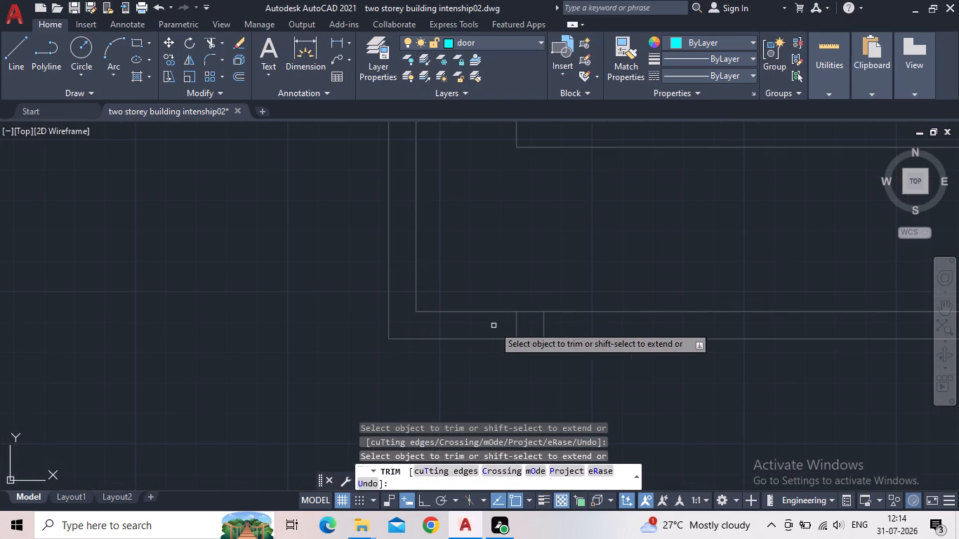
# Trim the two pairs of short cross lines inside the outer south wall, near its west end and at mid-length.
pyautogui.moveTo(550, 325); pyautogui.dragTo(542, 325)
pyautogui.click(507, 327)
pyautogui.scroll(-2, 611, 337)
pyautogui.moveTo(623, 342); pyautogui.dragTo(626, 340, button='middle')
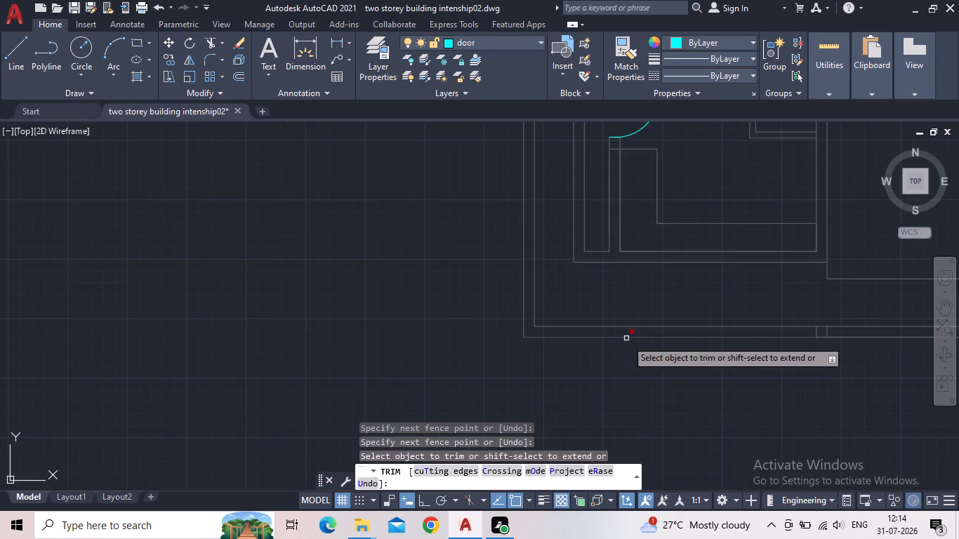
pyautogui.moveTo(626, 340); pyautogui.dragTo(319, 362, button='middle')
pyautogui.scroll(2, 512, 357)
pyautogui.click(574, 348)
pyautogui.click(503, 345)
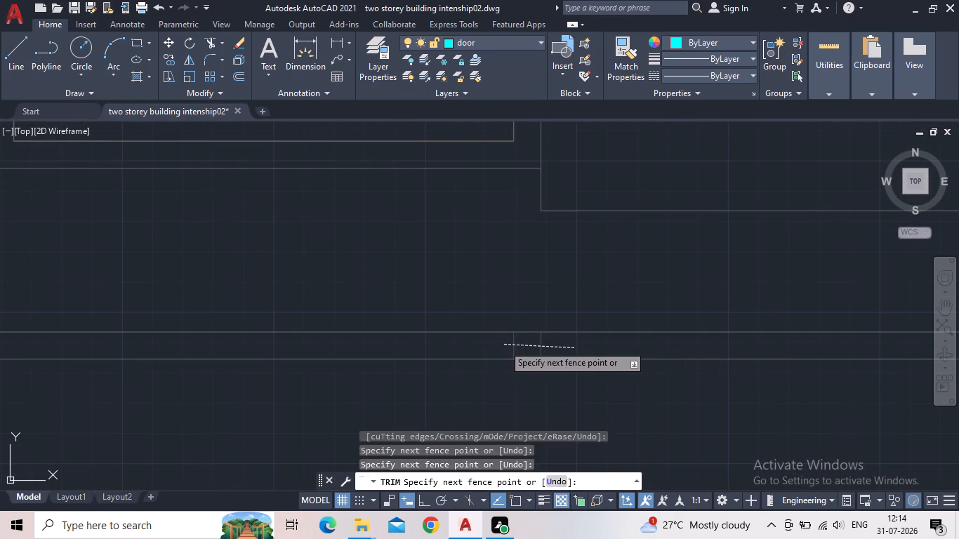
# Trim the overlapping lines where the outer south and east walls meet at the southeast corner.
pyautogui.moveTo(573, 366); pyautogui.dragTo(337, 412, button='middle')
pyautogui.scroll(-3, 355, 412)
pyautogui.scroll(3, 462, 420)
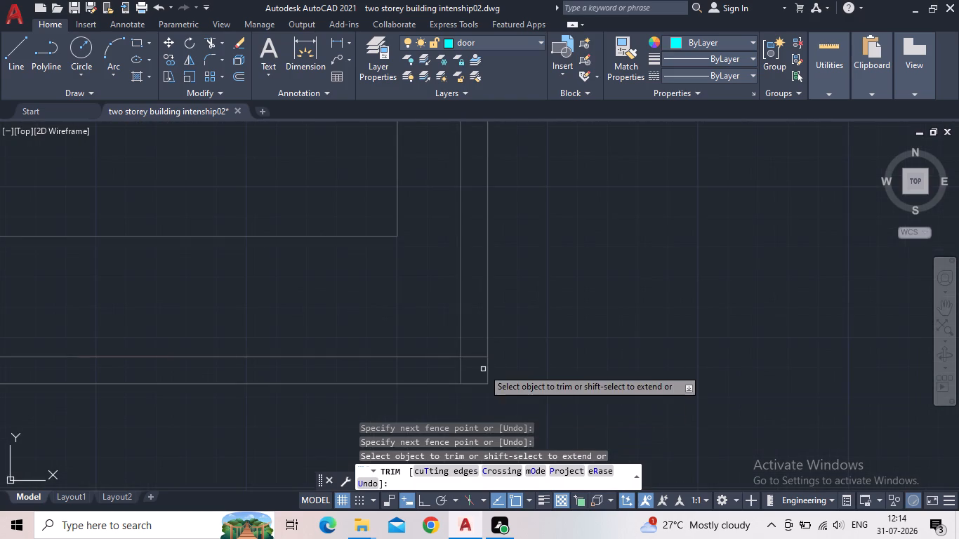
pyautogui.scroll(1, 472, 368)
pyautogui.moveTo(475, 332); pyautogui.dragTo(474, 343)
pyautogui.click(471, 355)
pyautogui.click(468, 343)
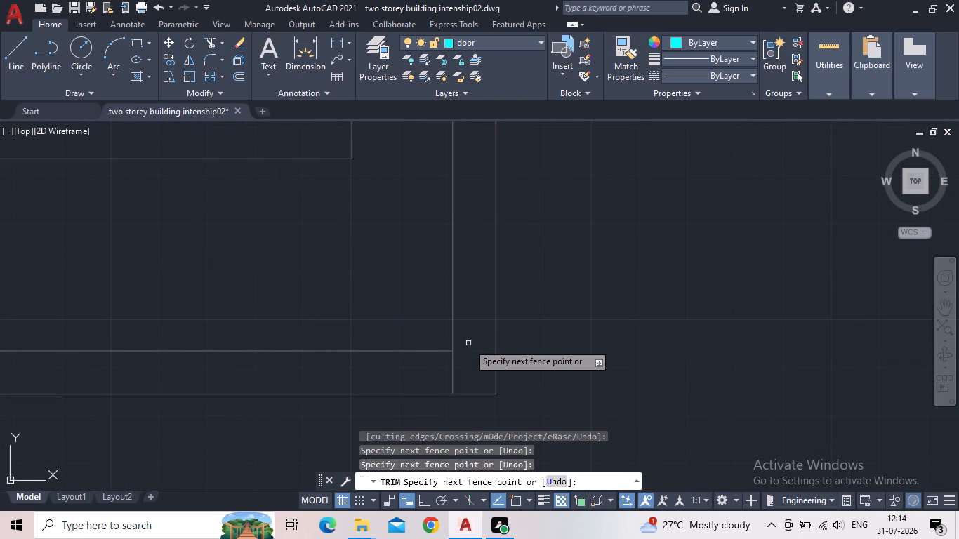
pyautogui.click(453, 366)
pyautogui.scroll(-2, 473, 352)
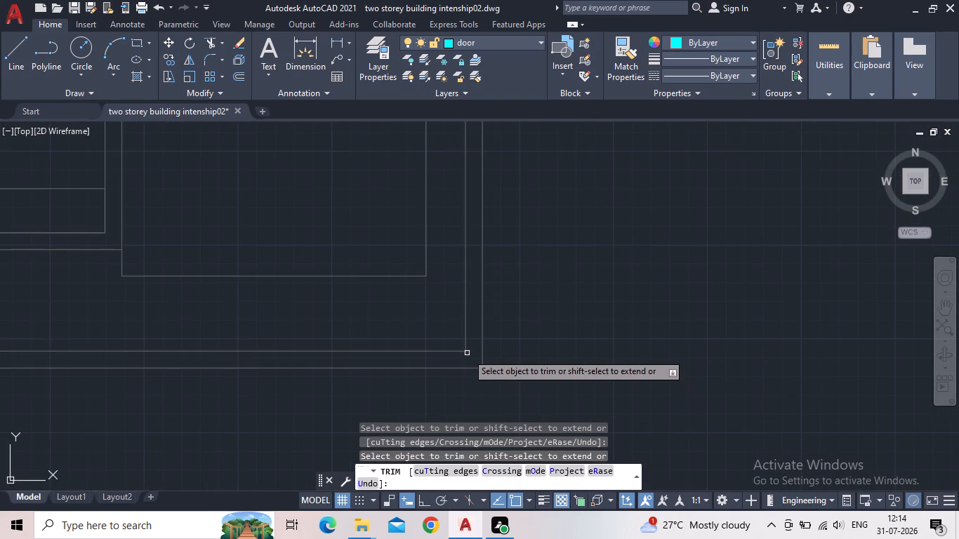
pyautogui.press('Escape')
# Save the drawing.
pyautogui.scroll(-3, 357, 315)
pyautogui.moveTo(357, 318); pyautogui.dragTo(600, 393, button='middle')
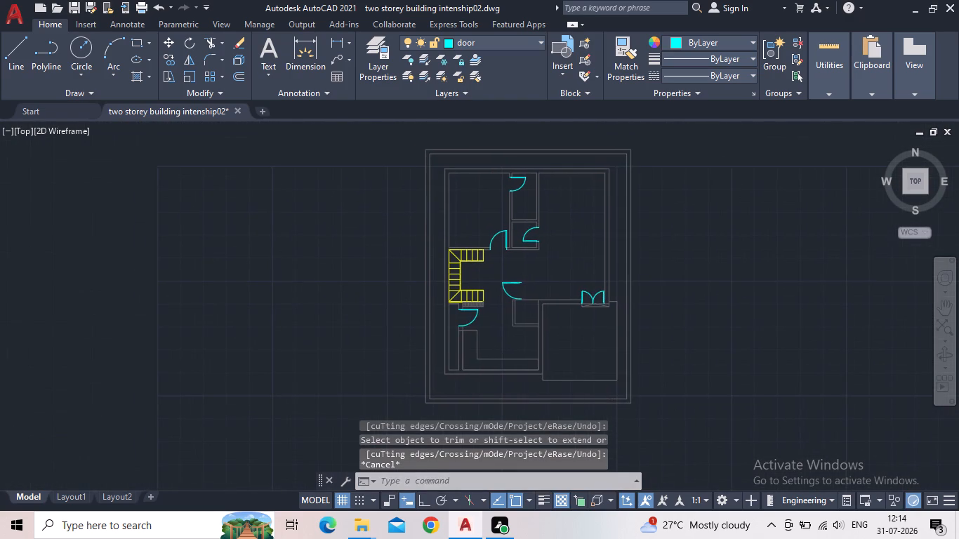
pyautogui.click(74, 6)
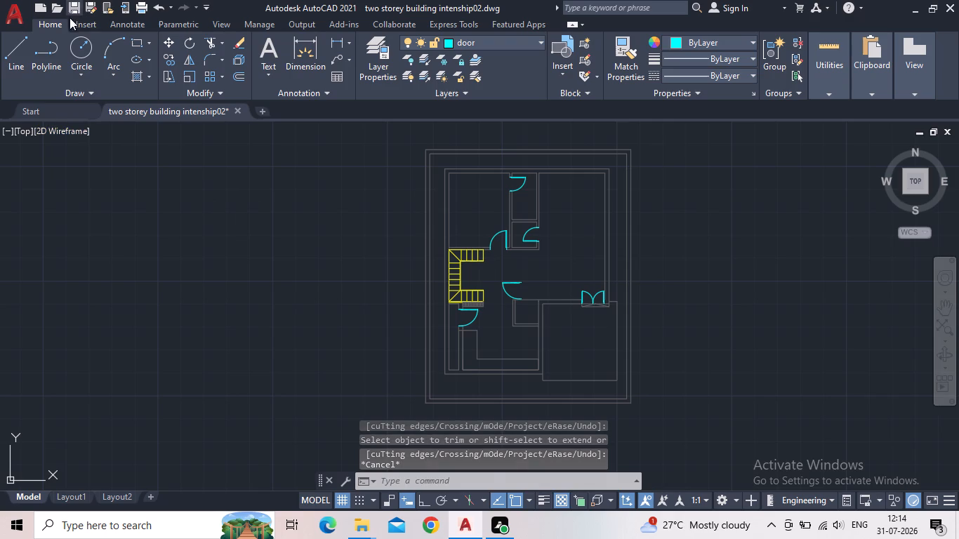
# Make furniture the current layer.
pyautogui.moveTo(334, 266); pyautogui.dragTo(253, 306, button='middle')
pyautogui.scroll(3, 366, 247)
pyautogui.moveTo(399, 291); pyautogui.dragTo(355, 371, button='middle')
pyautogui.scroll(-2, 355, 371)
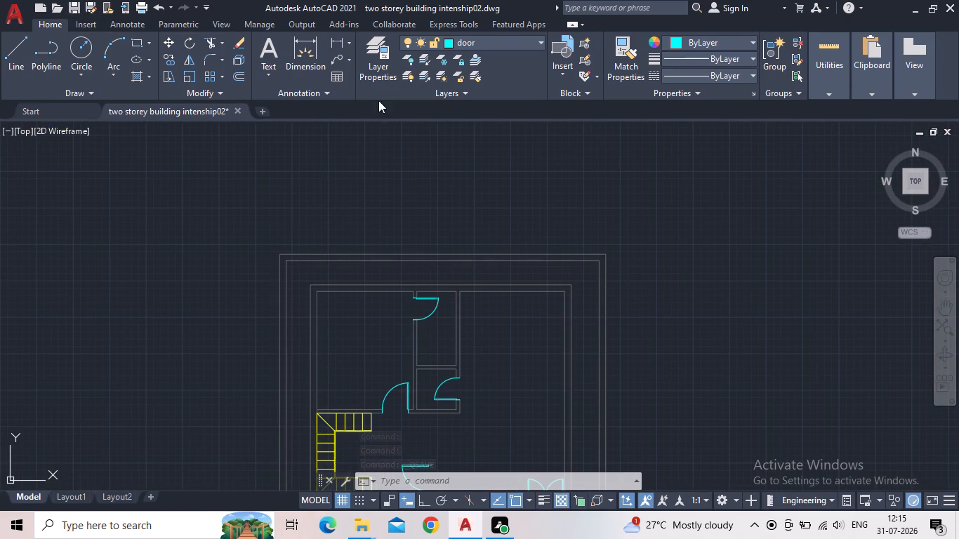
pyautogui.click(376, 64)
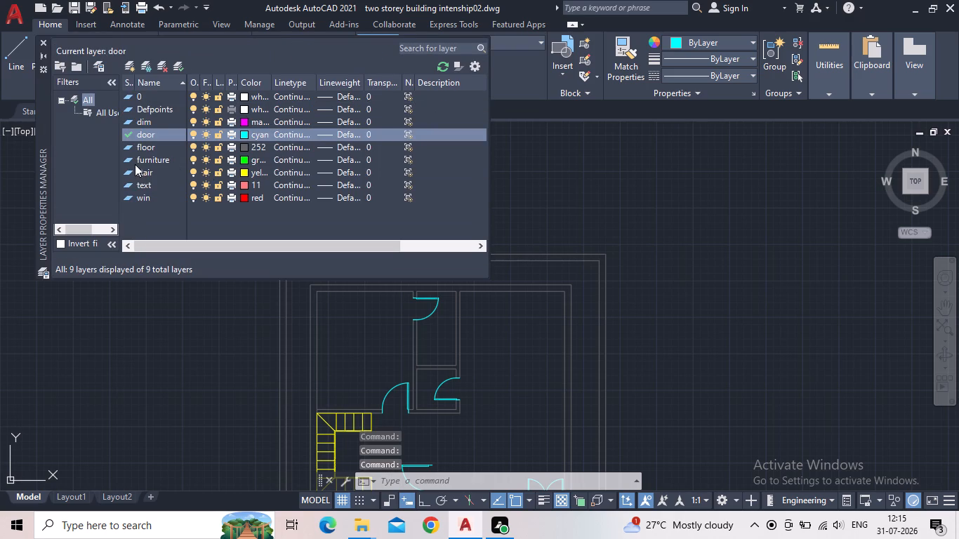
pyautogui.doubleClick(129, 161)
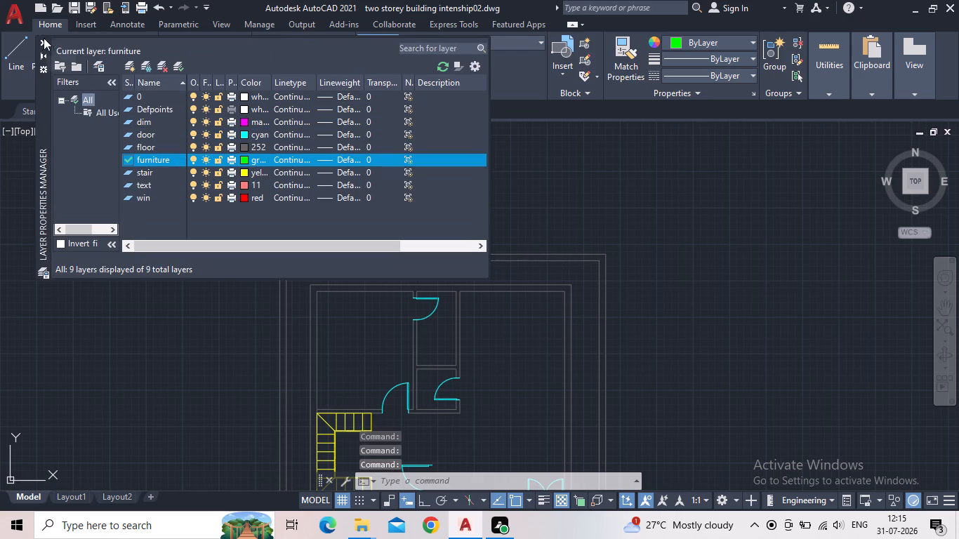
pyautogui.click(41, 43)
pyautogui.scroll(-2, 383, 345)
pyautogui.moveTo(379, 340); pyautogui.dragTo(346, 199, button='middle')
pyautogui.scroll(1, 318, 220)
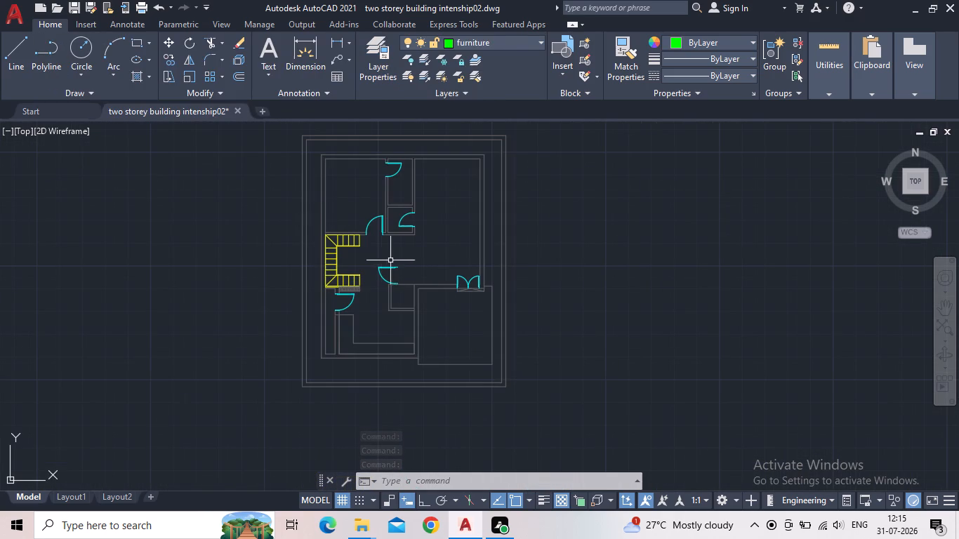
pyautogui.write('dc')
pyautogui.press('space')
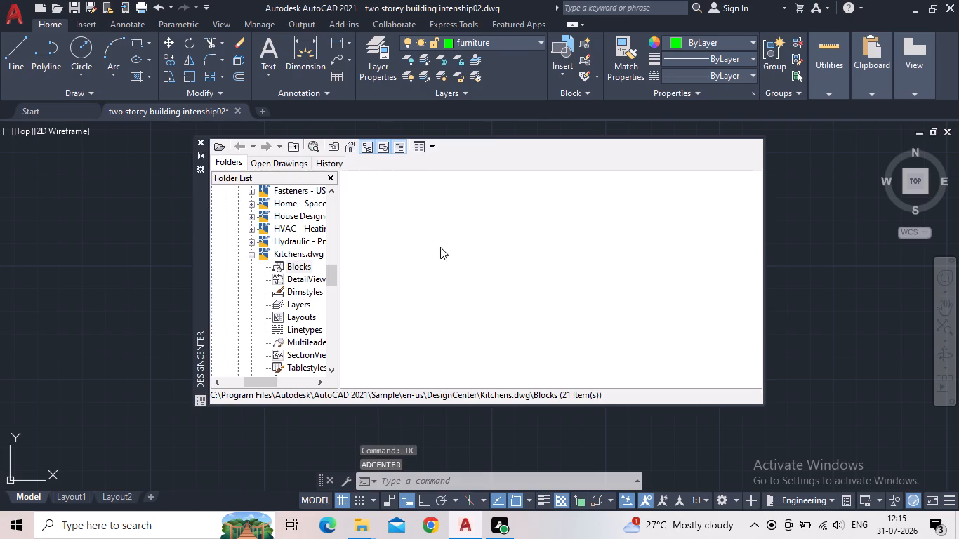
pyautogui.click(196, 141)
# Erase the swing door in the hall east of the staircase, beside the small room's northwest corner.
pyautogui.scroll(2, 390, 269)
pyautogui.moveTo(406, 272); pyautogui.dragTo(355, 253)
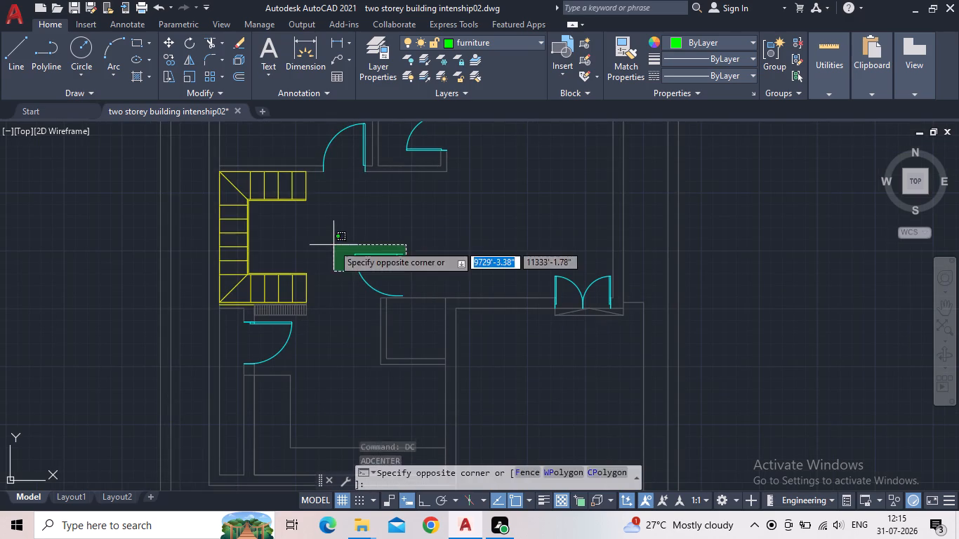
pyautogui.click(331, 241)
pyautogui.press('Delete')
# Insert the Microwave and Range-Oven - 30 in top blocks from DesignCenter's Kitchens.dwg into the empty area east of the plan.
pyautogui.scroll(-1, 380, 284)
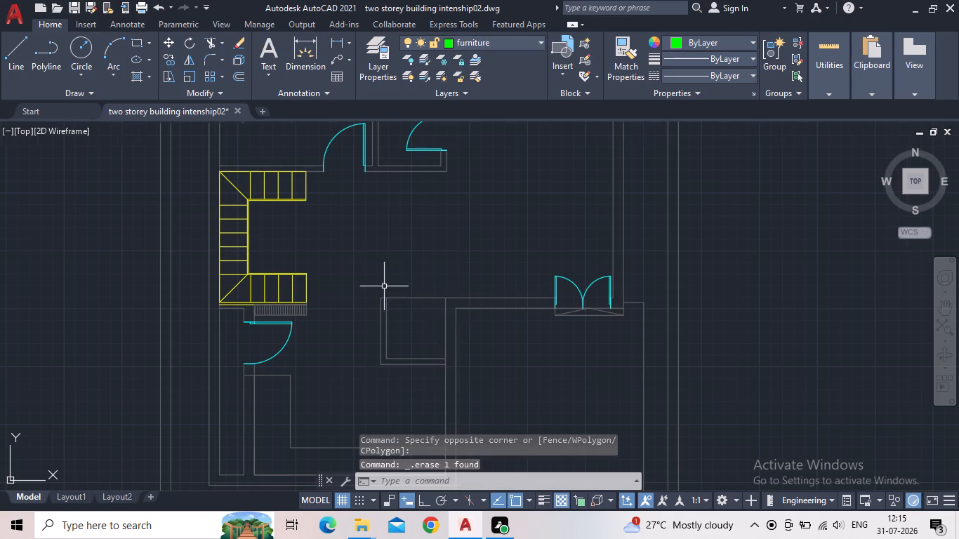
pyautogui.scroll(-1, 383, 286)
pyautogui.moveTo(380, 277); pyautogui.dragTo(393, 302, button='middle')
pyautogui.press('d')
pyautogui.press('c')
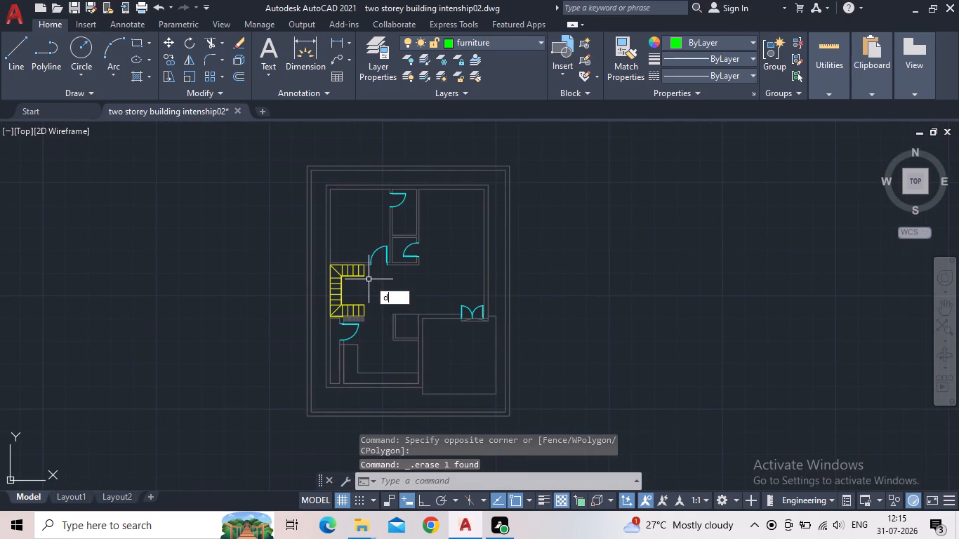
pyautogui.press('space')
pyautogui.scroll(-2, 433, 236)
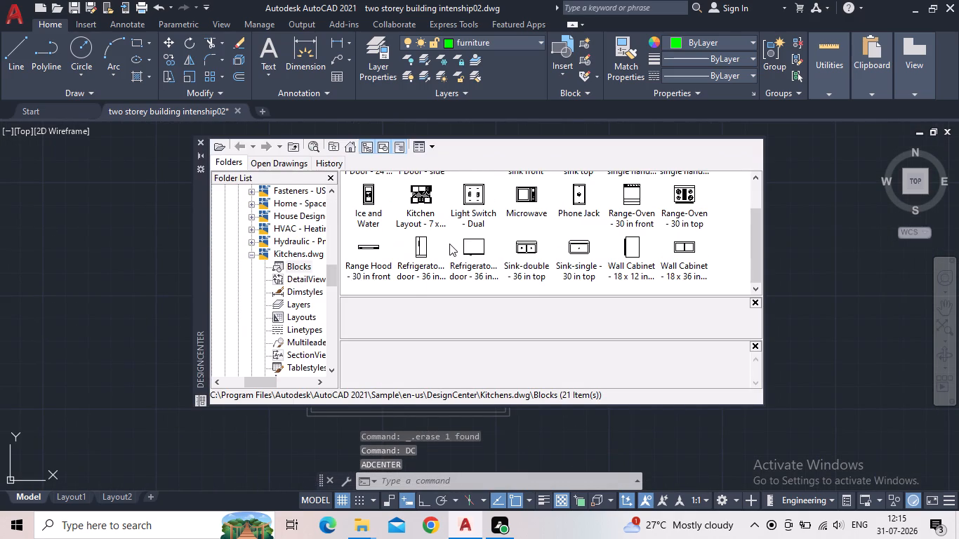
pyautogui.scroll(2, 468, 244)
pyautogui.scroll(-2, 470, 243)
pyautogui.scroll(1, 520, 196)
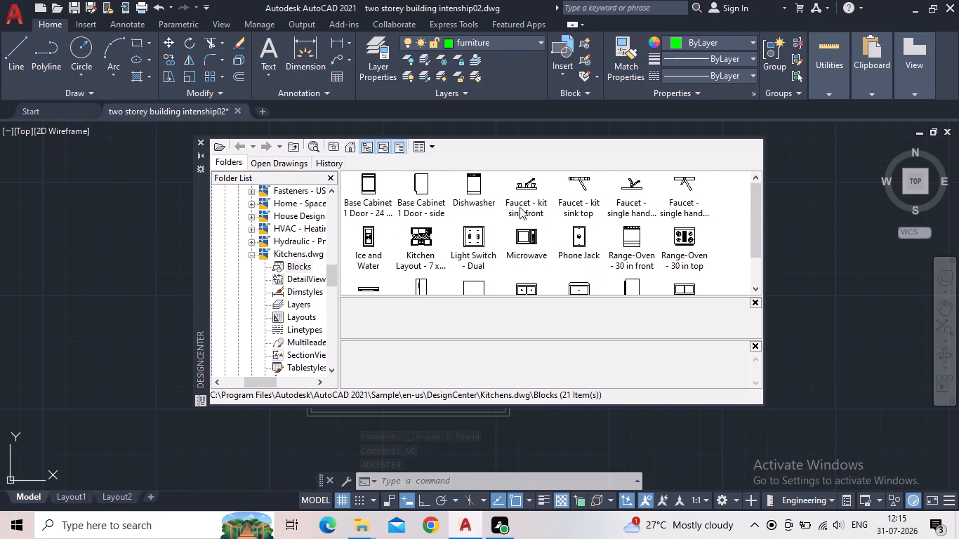
pyautogui.moveTo(524, 236); pyautogui.dragTo(814, 205)
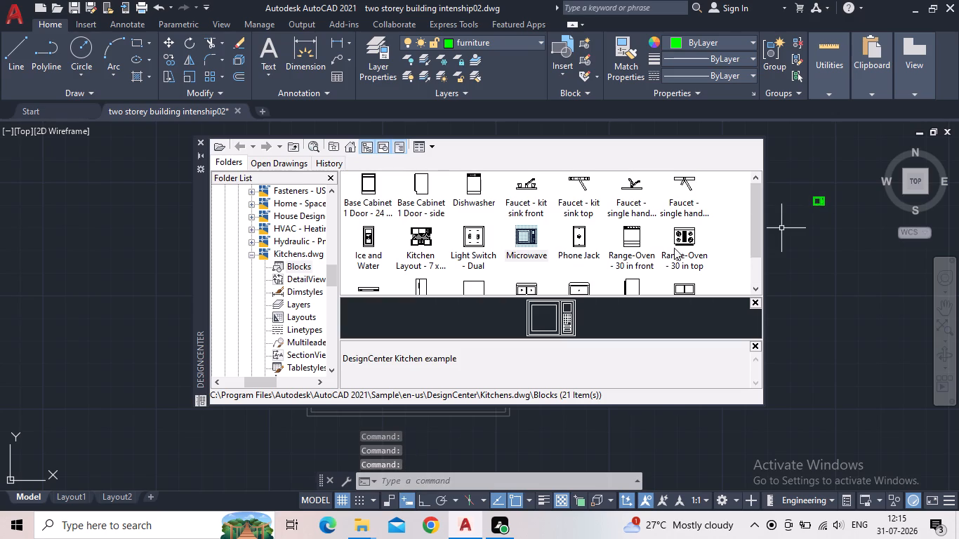
pyautogui.moveTo(678, 237); pyautogui.dragTo(865, 273)
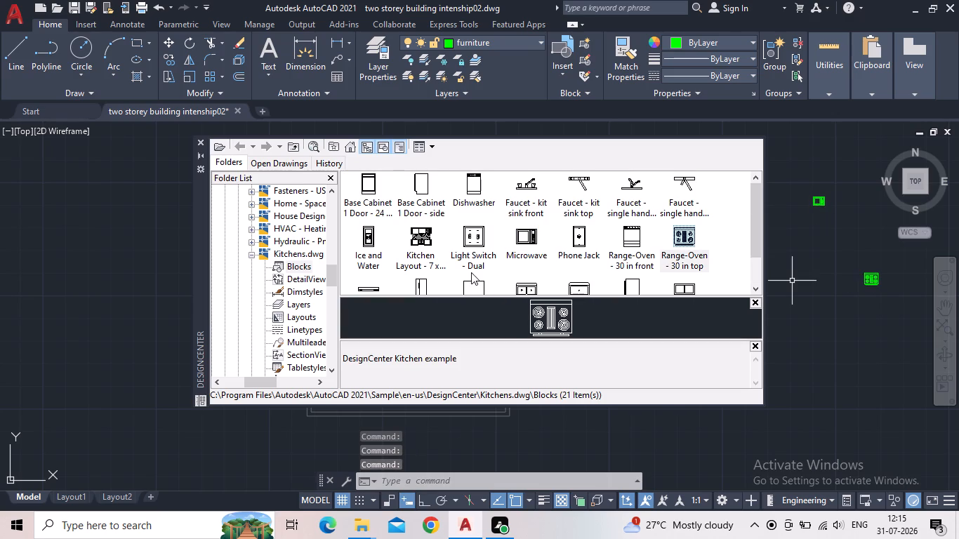
# Insert the Toilet - front and Toilet - top blocks from House Designer.dwg side by side, east of the plan below the range-oven.
pyautogui.scroll(-2, 468, 267)
pyautogui.scroll(2, 583, 248)
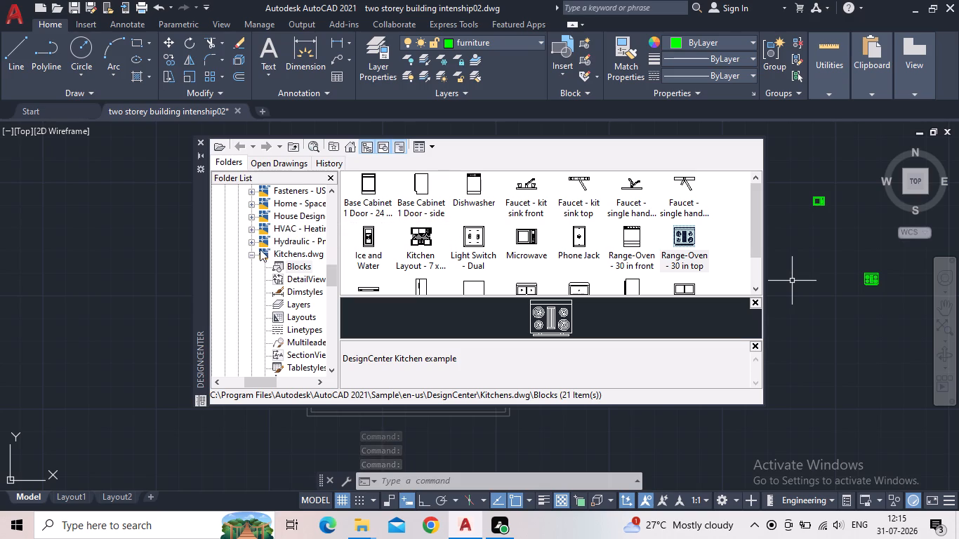
pyautogui.scroll(-2, 258, 259)
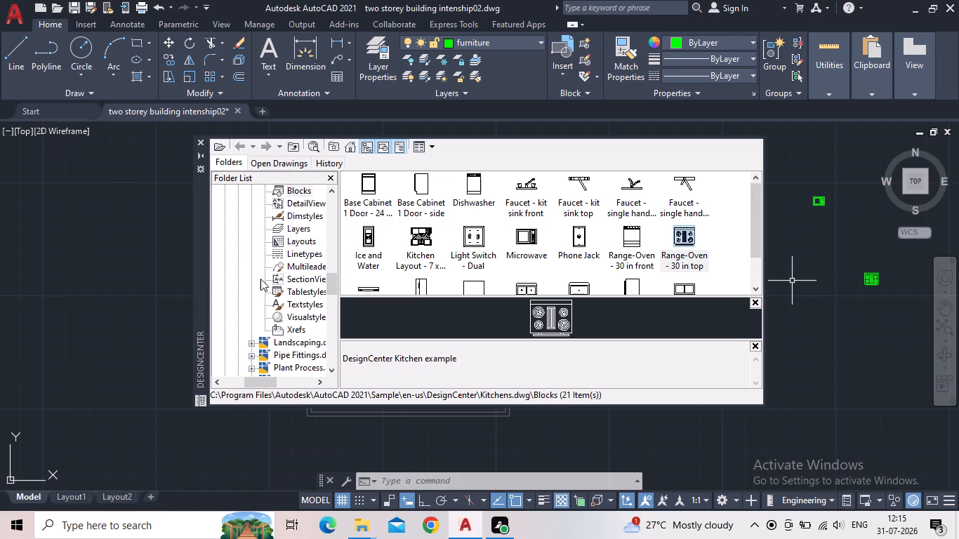
pyautogui.scroll(2, 254, 259)
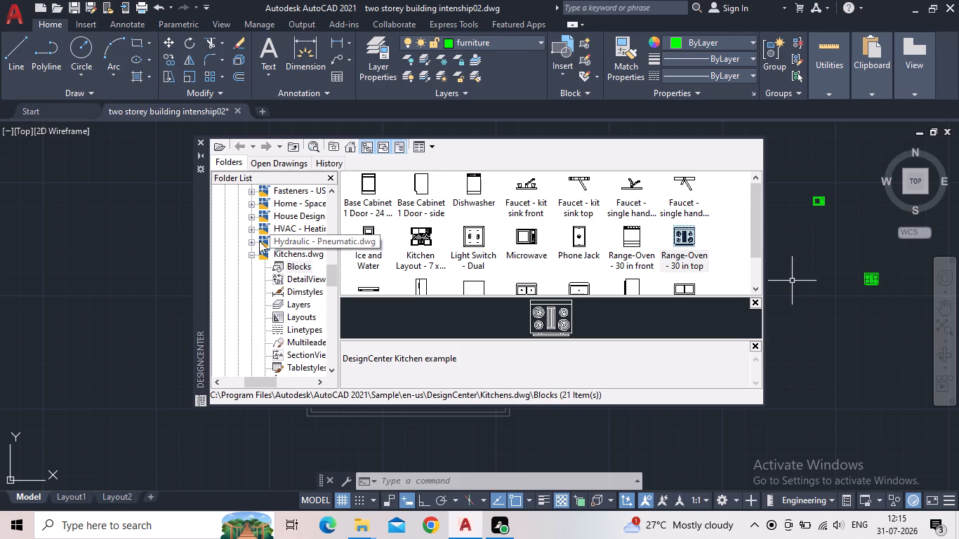
pyautogui.click(253, 213)
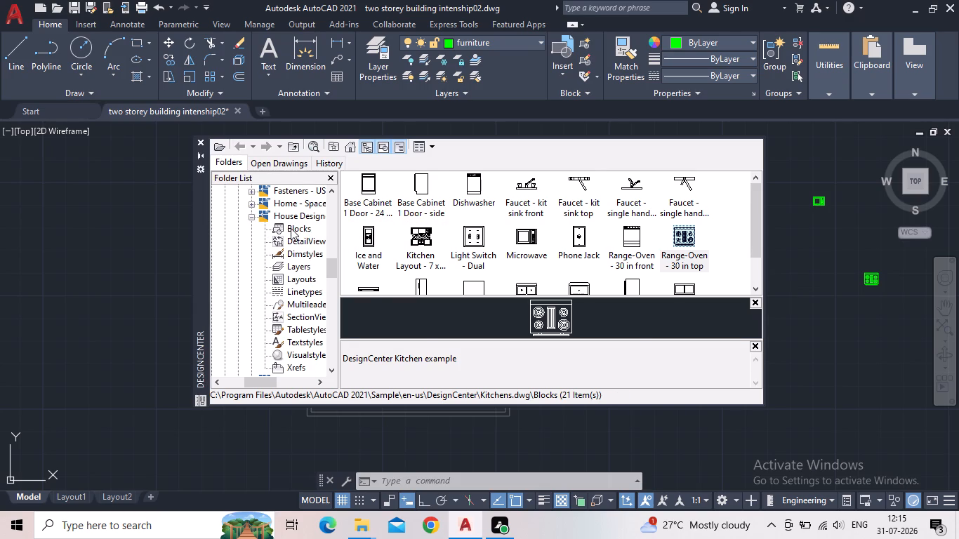
pyautogui.doubleClick(291, 228)
pyautogui.scroll(-1, 404, 260)
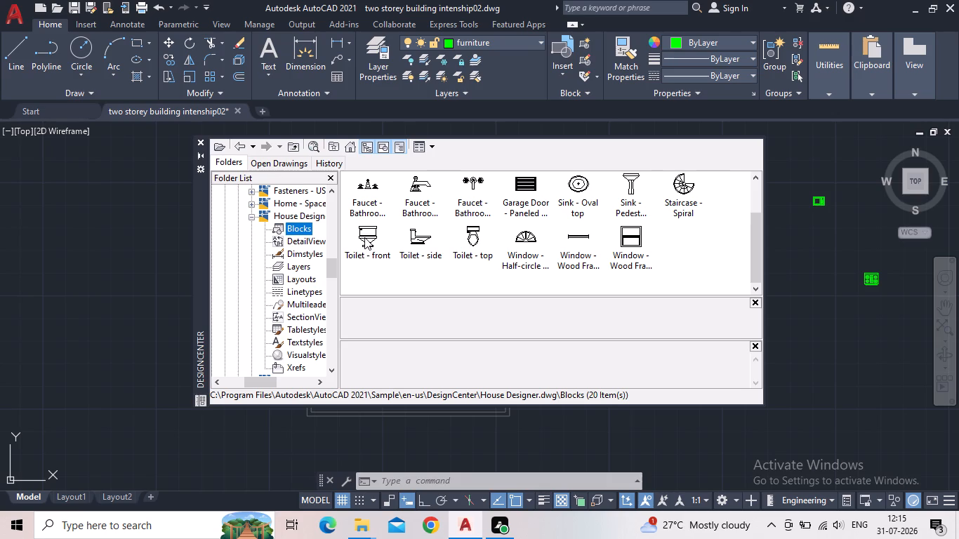
pyautogui.moveTo(364, 237); pyautogui.dragTo(892, 366)
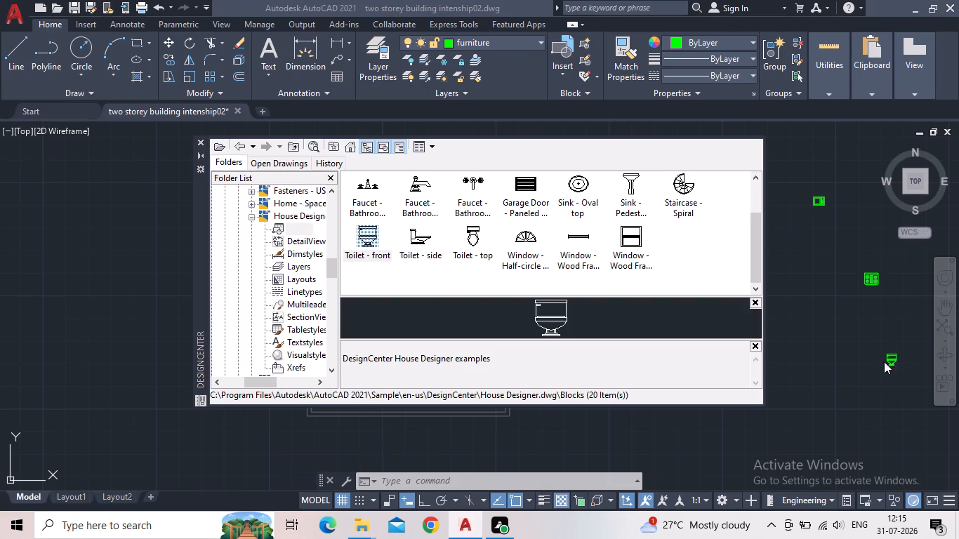
pyautogui.moveTo(468, 237); pyautogui.dragTo(873, 352)
# Insert the Sink - Oval top block from House Designer.dwg just northwest of the two toilets.
pyautogui.moveTo(571, 188); pyautogui.dragTo(680, 244)
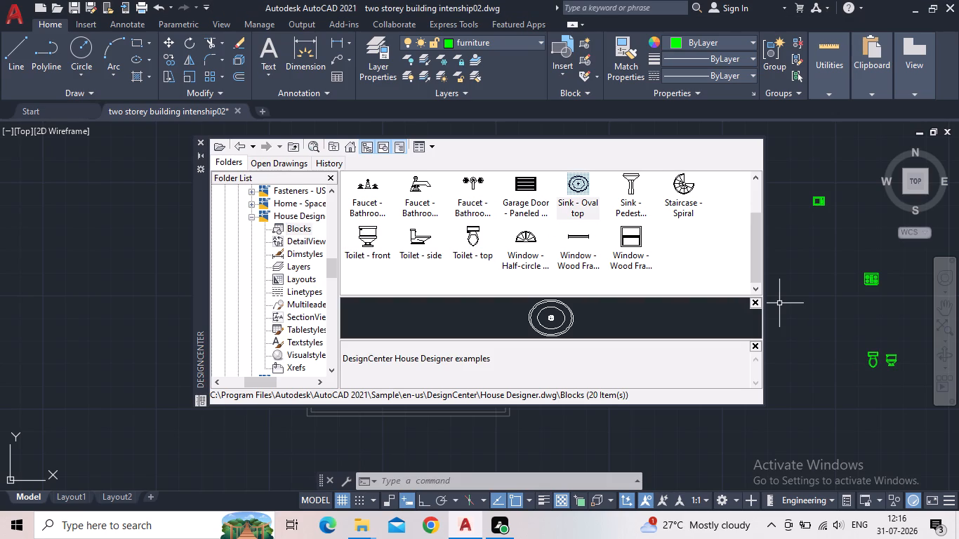
pyautogui.moveTo(680, 244); pyautogui.dragTo(848, 338)
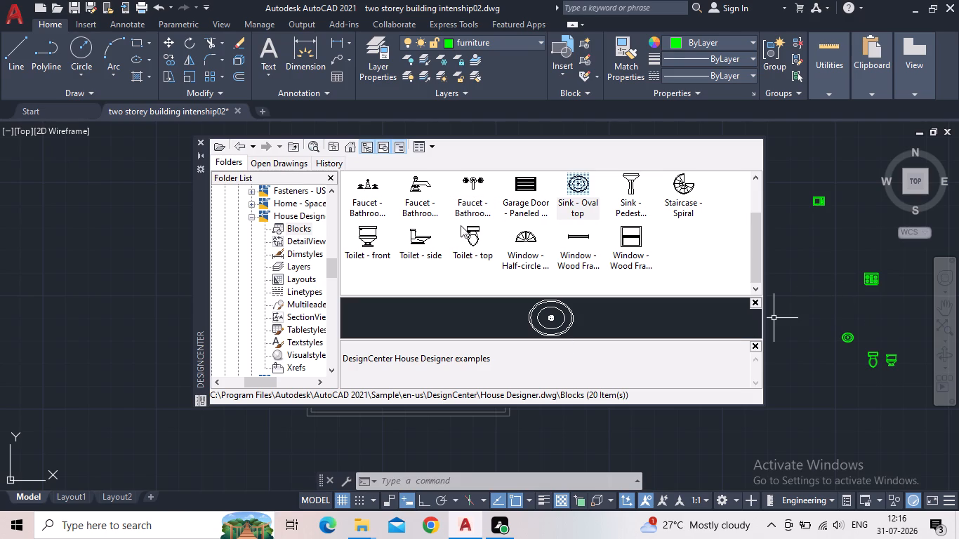
# Insert the top-view bathroom faucet and the Faucet - Bathroom front blocks from House Designer.dwg below the toilets.
pyautogui.moveTo(467, 182); pyautogui.dragTo(857, 407)
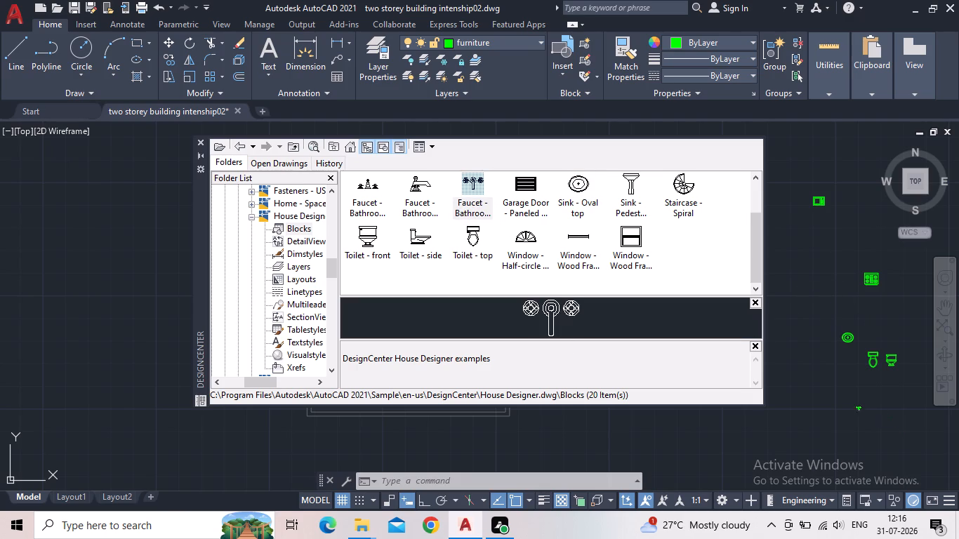
pyautogui.moveTo(857, 407); pyautogui.dragTo(844, 403)
pyautogui.click(365, 199)
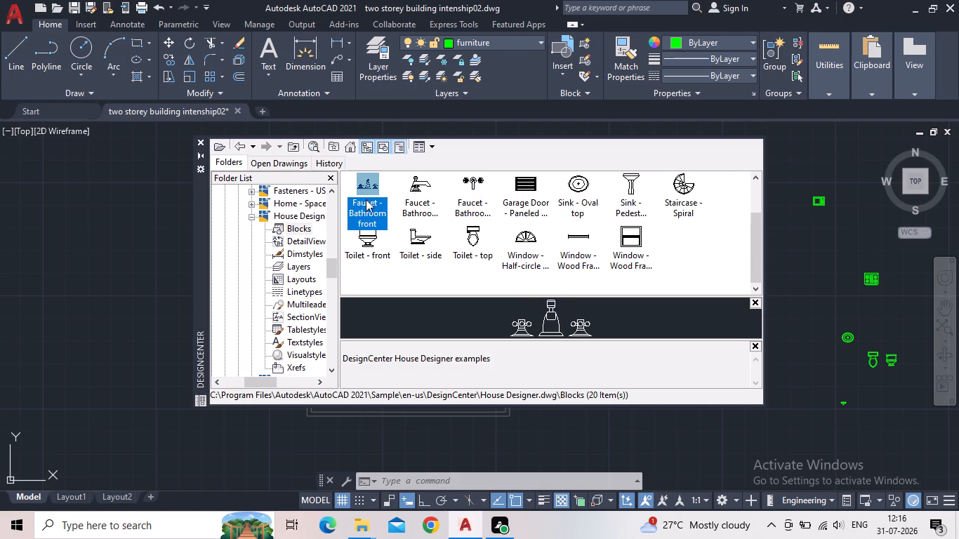
pyautogui.moveTo(361, 191); pyautogui.dragTo(865, 402)
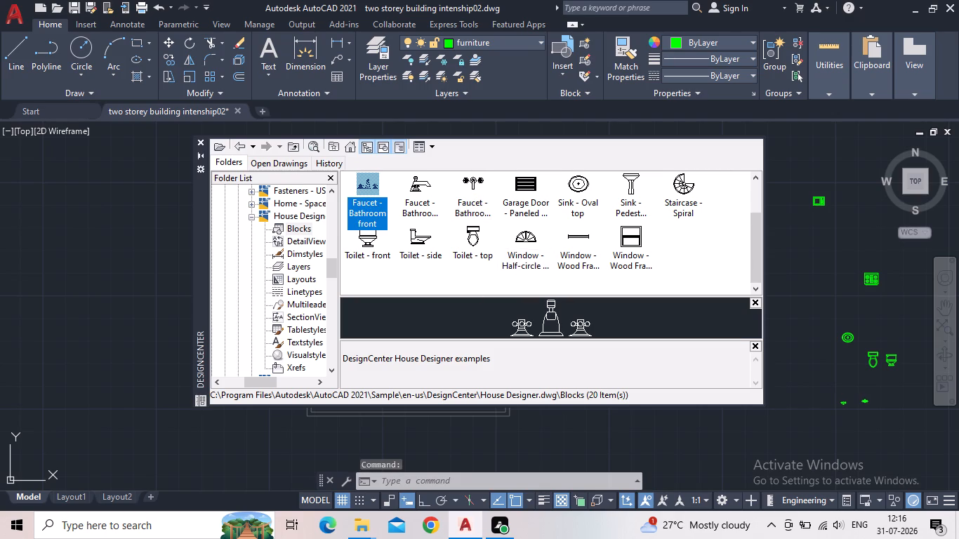
pyautogui.moveTo(865, 402); pyautogui.dragTo(861, 406)
pyautogui.scroll(5, 849, 409)
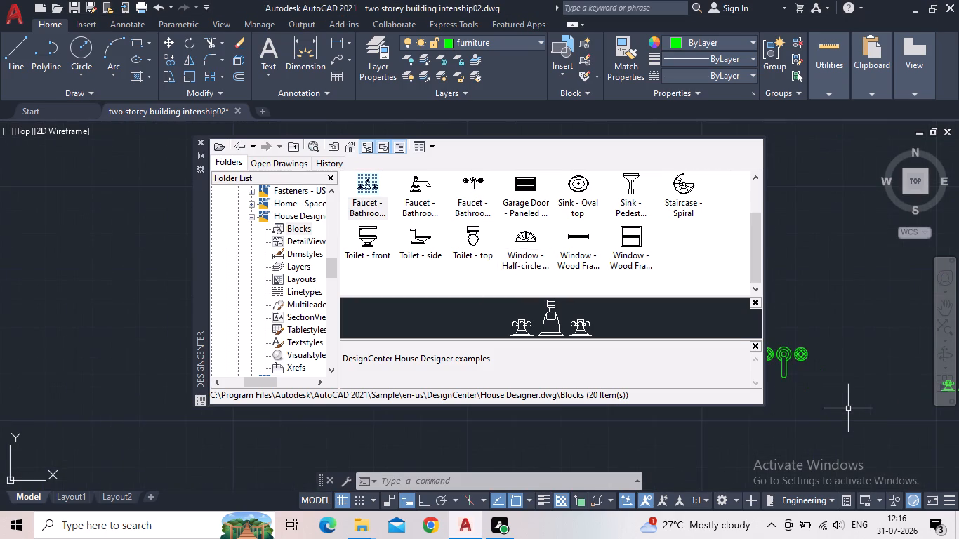
# Insert the Bed - Queen block from Home - Space Planner.dwg into the empty area west of the bathroom fixtures.
pyautogui.scroll(-1, 864, 397)
pyautogui.moveTo(852, 394); pyautogui.dragTo(795, 363, button='middle')
pyautogui.scroll(2, 847, 366)
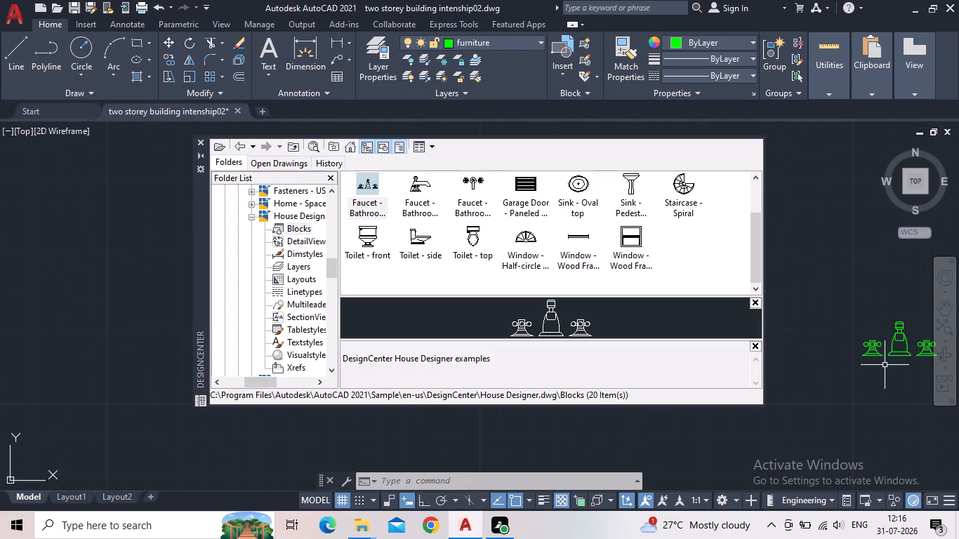
pyautogui.scroll(-2, 848, 378)
pyautogui.moveTo(863, 375); pyautogui.dragTo(920, 350, button='middle')
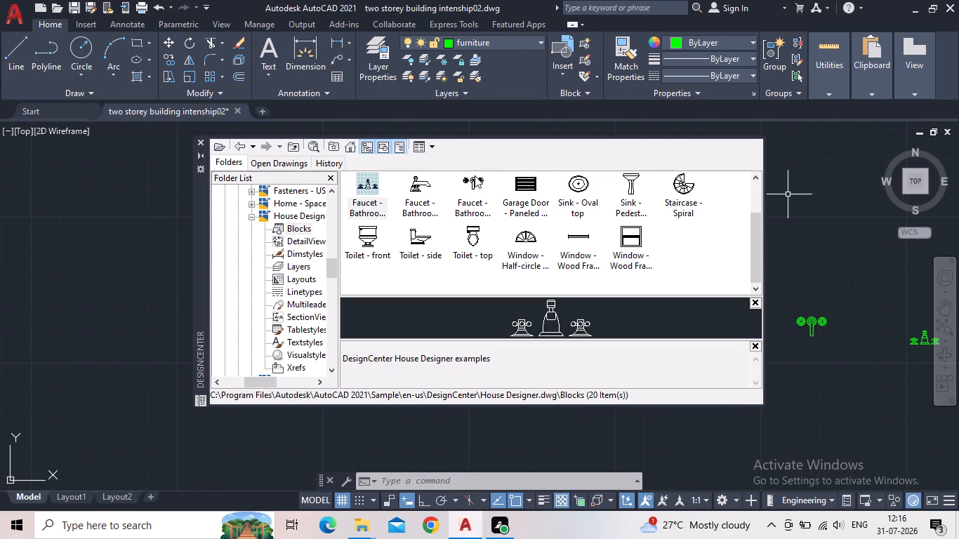
pyautogui.click(251, 202)
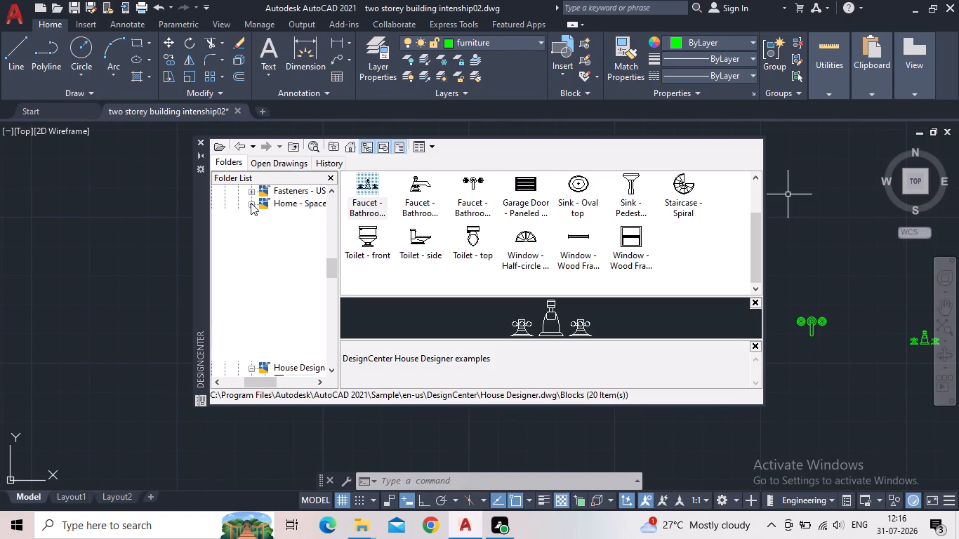
pyautogui.doubleClick(286, 218)
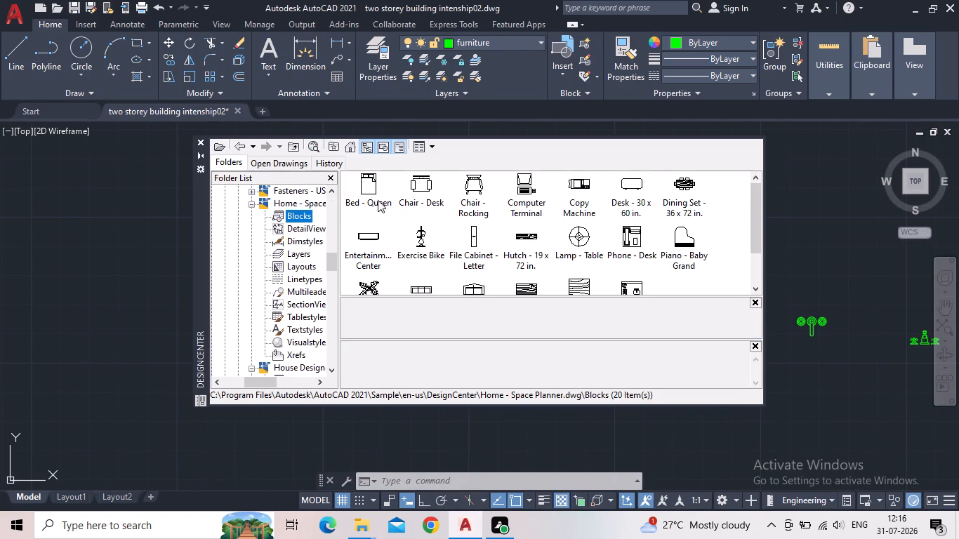
pyautogui.moveTo(373, 189); pyautogui.dragTo(29, 205)
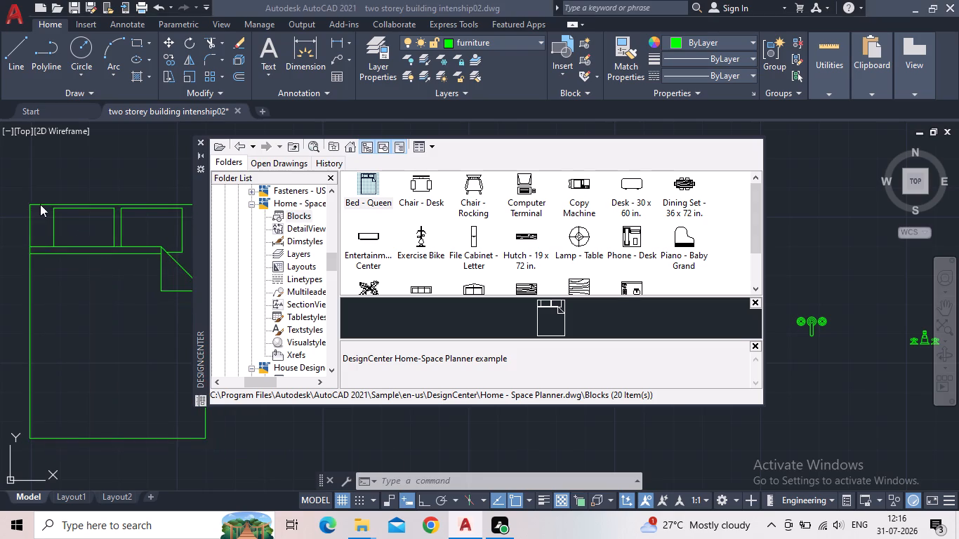
# Insert the Dining Set - 36 x 72 in. block southwest of the queen bed and the square wood table block below it.
pyautogui.scroll(-4, 46, 212)
pyautogui.scroll(-2, 222, 251)
pyautogui.scroll(-2, 143, 257)
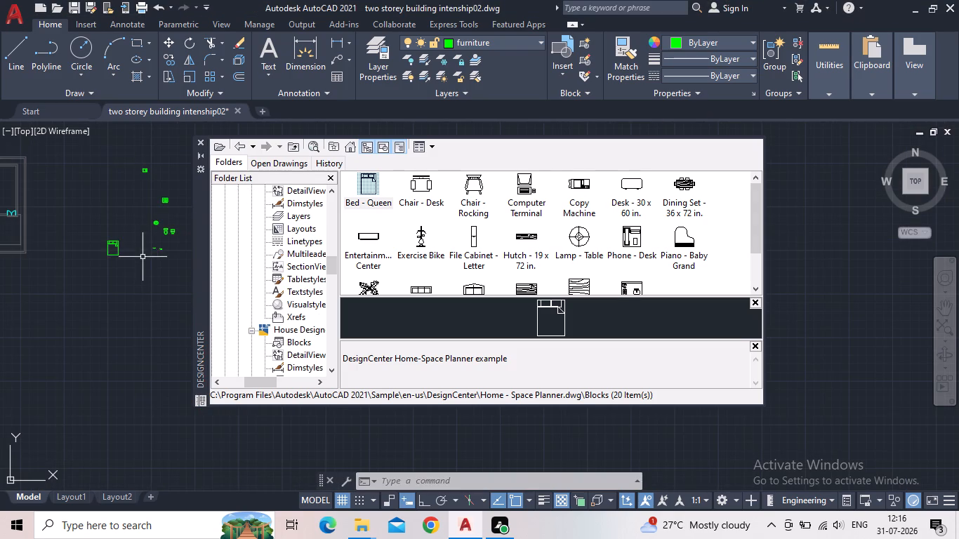
pyautogui.moveTo(131, 258); pyautogui.dragTo(176, 275, button='middle')
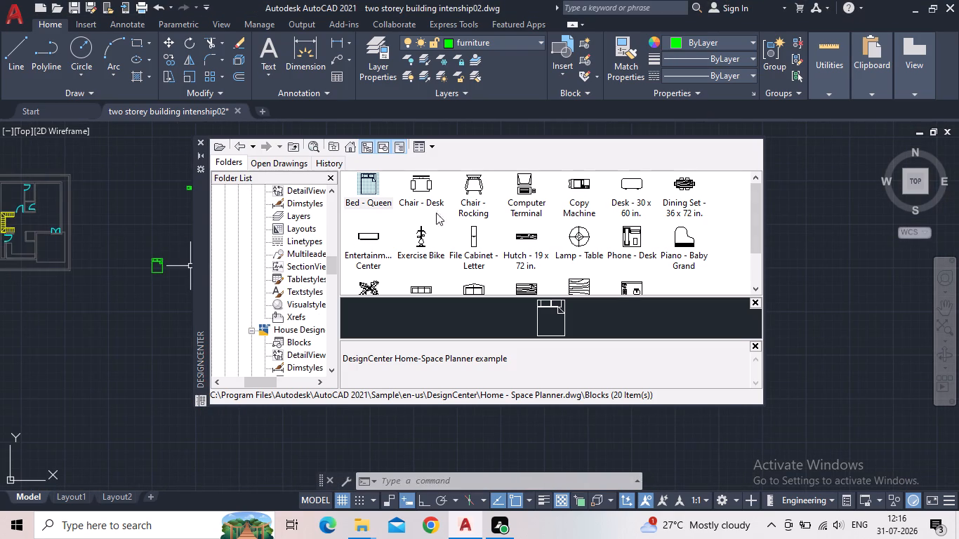
pyautogui.moveTo(600, 214); pyautogui.dragTo(590, 208, button='middle')
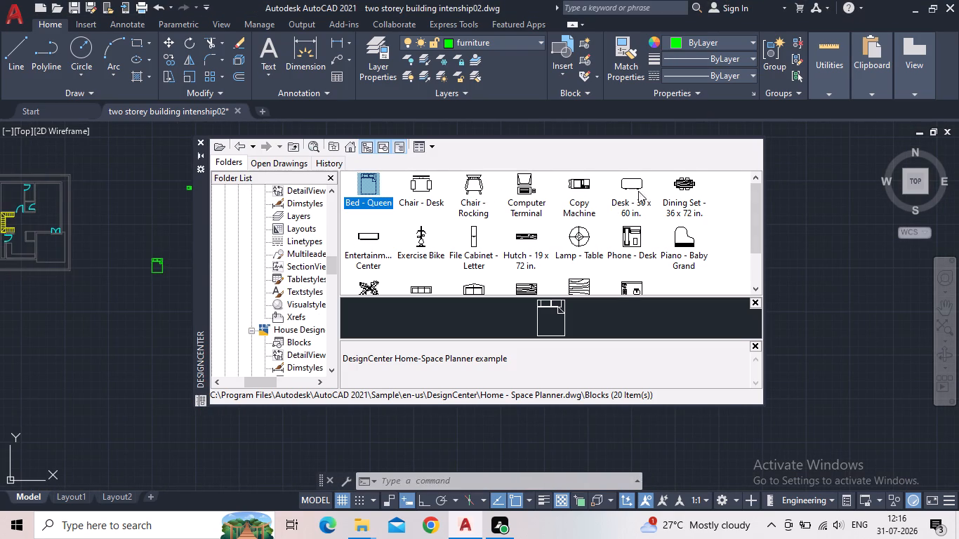
pyautogui.moveTo(689, 187); pyautogui.dragTo(135, 293)
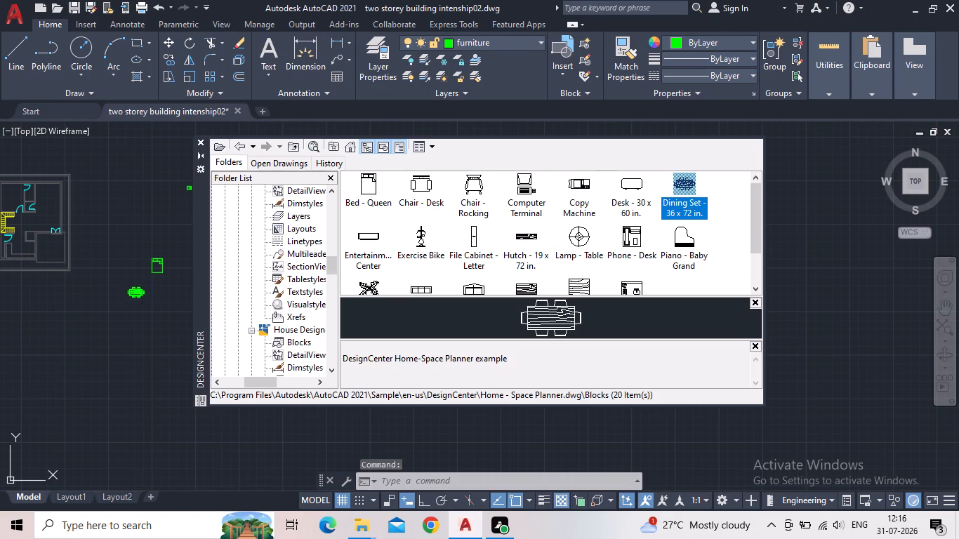
pyautogui.moveTo(135, 293); pyautogui.dragTo(136, 291)
pyautogui.scroll(-1, 605, 253)
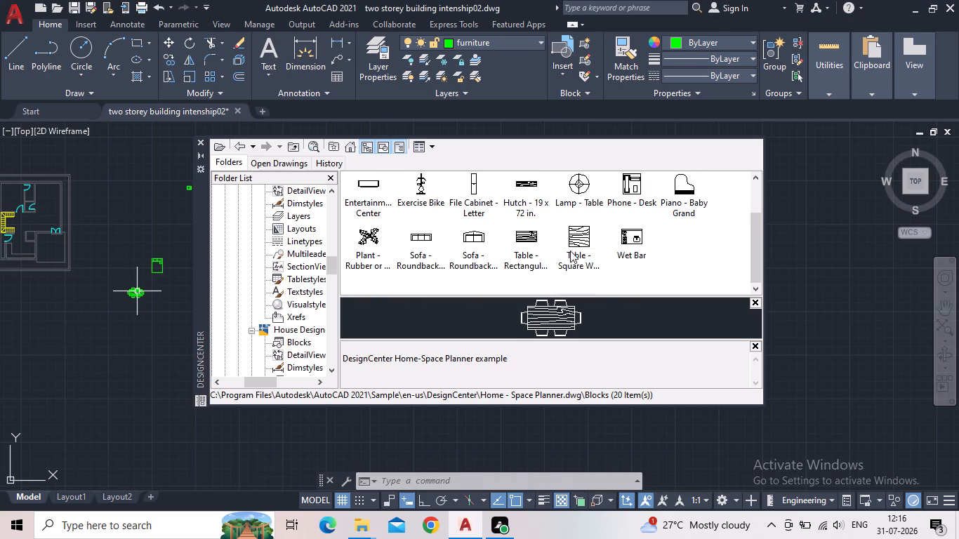
pyautogui.moveTo(581, 243); pyautogui.dragTo(121, 331)
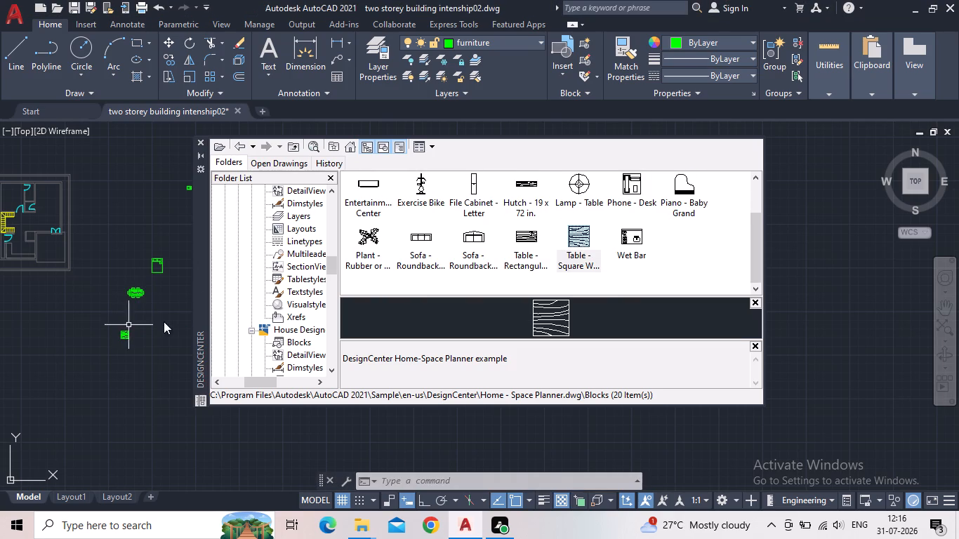
# Insert the three-seat and two-seat roundback sofa blocks west of the square wood table.
pyautogui.moveTo(430, 240); pyautogui.dragTo(97, 323)
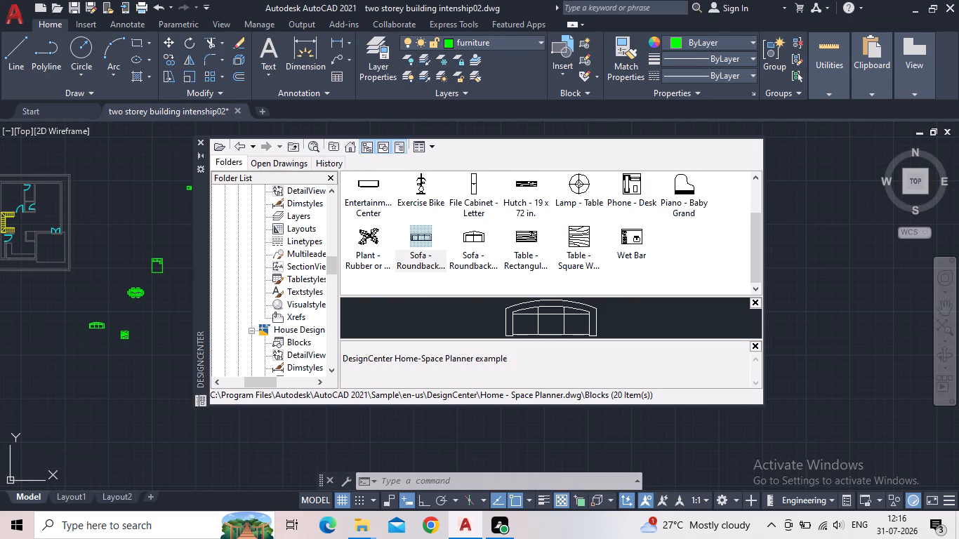
pyautogui.moveTo(97, 323); pyautogui.dragTo(99, 318)
pyautogui.moveTo(489, 235); pyautogui.dragTo(124, 328)
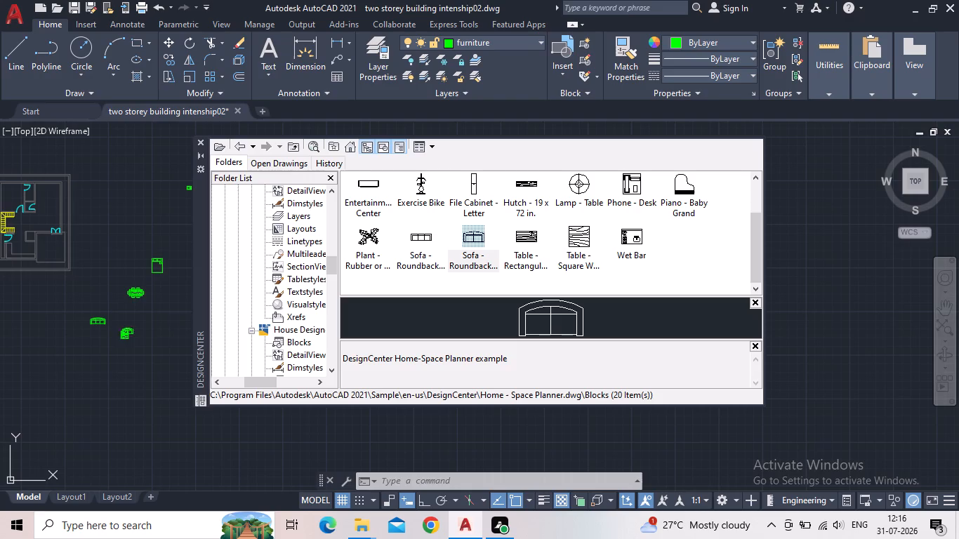
pyautogui.moveTo(124, 328); pyautogui.dragTo(74, 332)
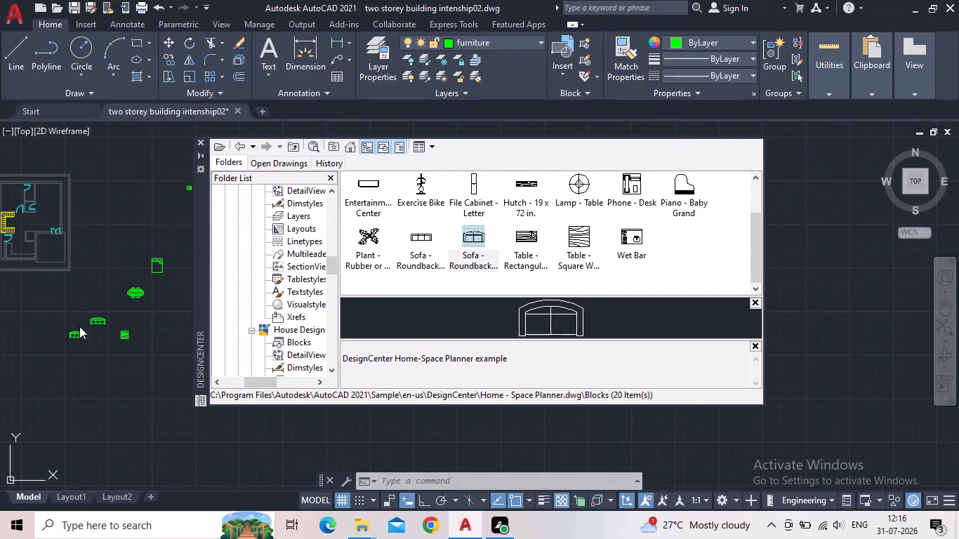
# Insert the Desk - 30 x 60 in. block northeast of the square wood table and close DesignCenter.
pyautogui.scroll(1, 456, 219)
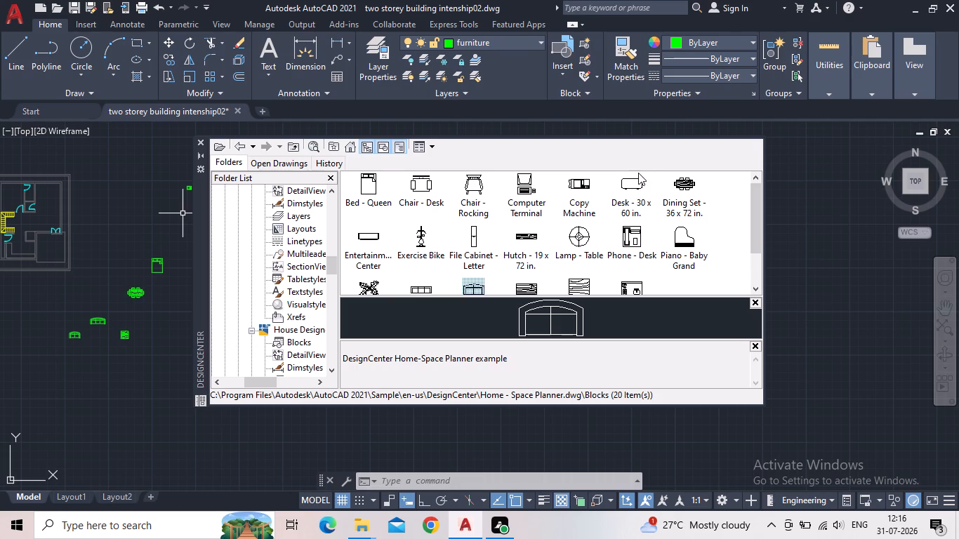
pyautogui.moveTo(632, 187); pyautogui.dragTo(154, 317)
pyautogui.scroll(3, 152, 334)
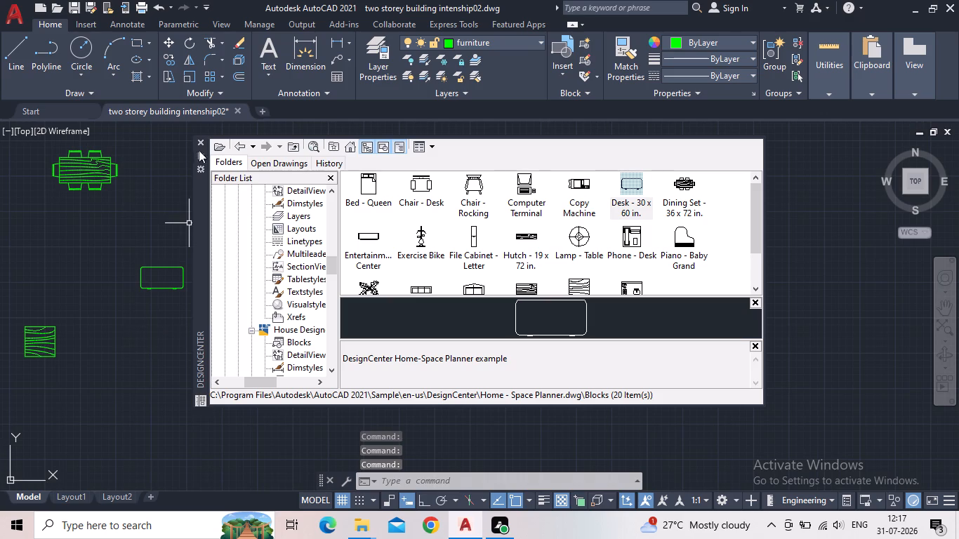
pyautogui.click(197, 138)
# Move the queen bed block from the furniture group to the empty area west of the floor plan.
pyautogui.scroll(-2, 232, 239)
pyautogui.moveTo(252, 267); pyautogui.dragTo(483, 346, button='middle')
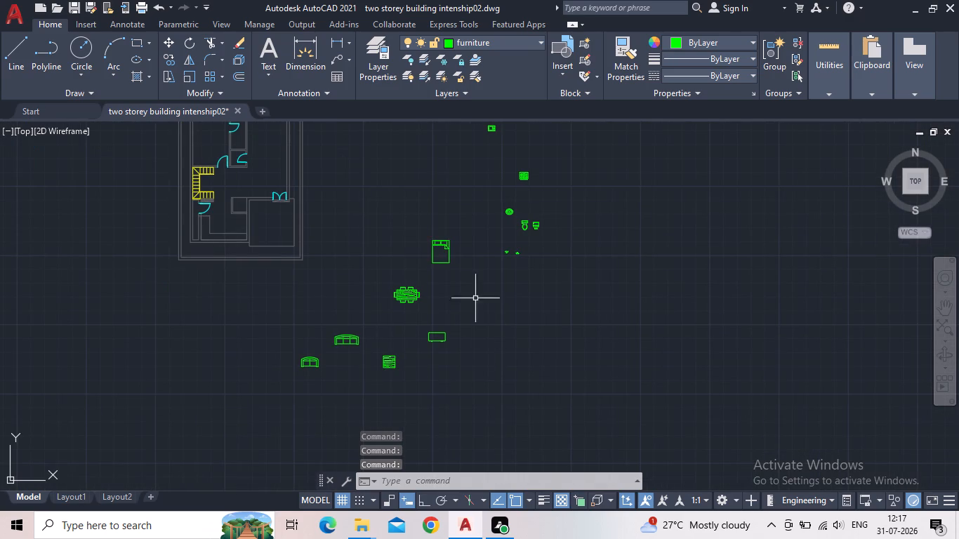
pyautogui.moveTo(427, 279); pyautogui.dragTo(409, 361, button='middle')
pyautogui.scroll(2, 437, 371)
pyautogui.moveTo(446, 334); pyautogui.dragTo(433, 322)
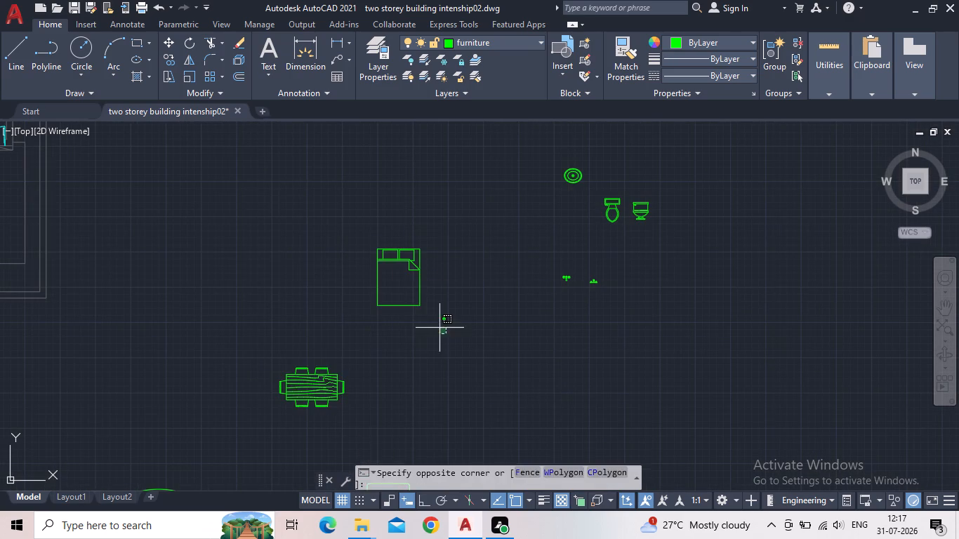
pyautogui.click(344, 233)
pyautogui.scroll(2, 364, 259)
pyautogui.scroll(-2, 416, 265)
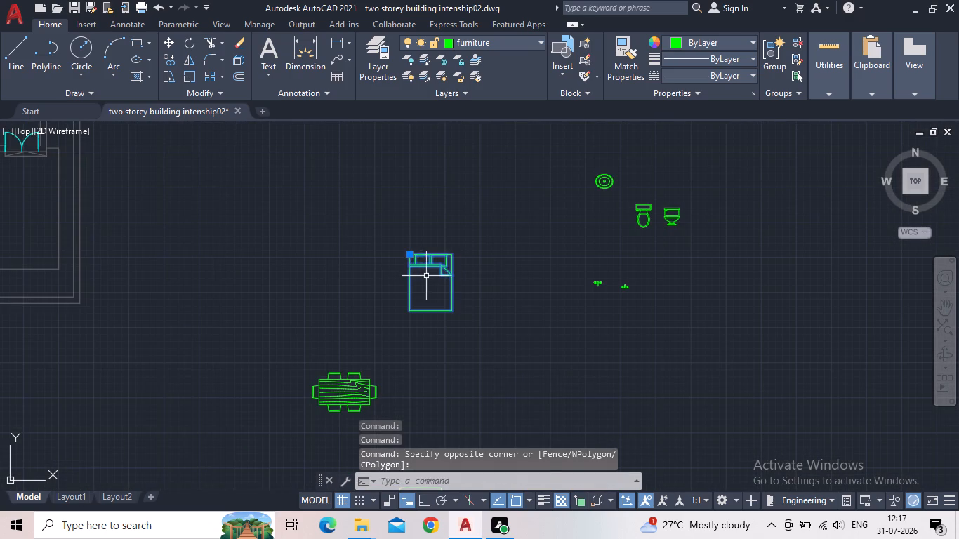
pyautogui.moveTo(411, 255); pyautogui.dragTo(404, 255)
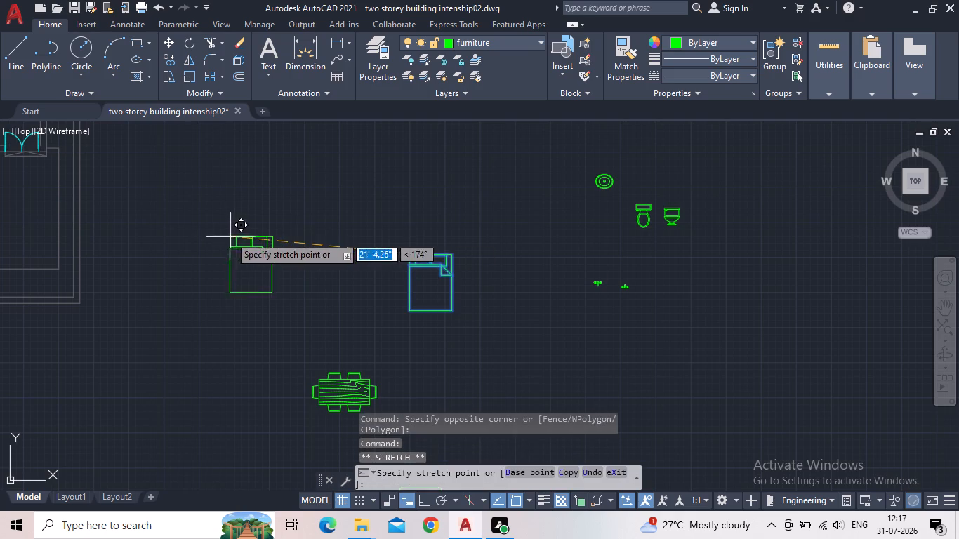
pyautogui.moveTo(227, 235); pyautogui.dragTo(506, 263, button='middle')
pyautogui.scroll(-2, 508, 263)
pyautogui.scroll(1, 348, 173)
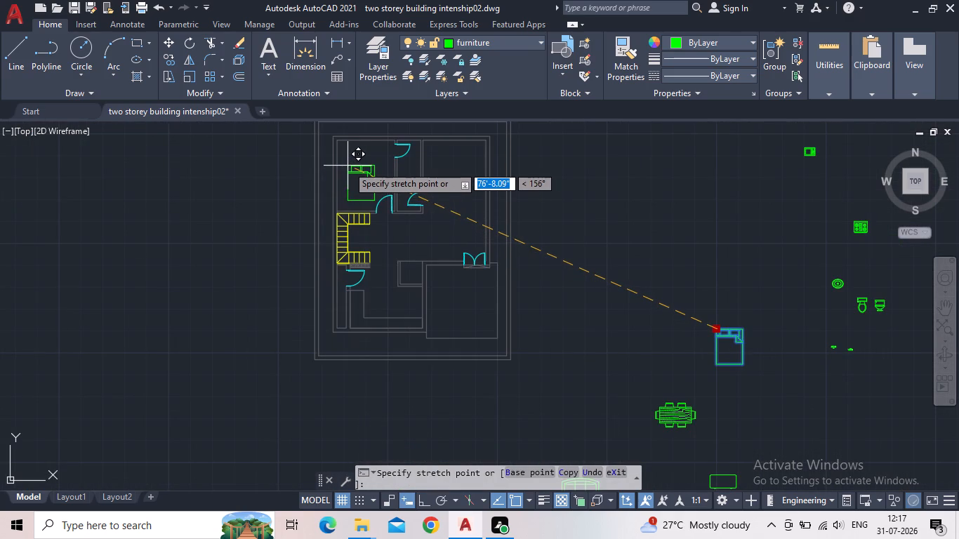
pyautogui.click(189, 177)
pyautogui.press('Escape')
# Rotate the queen bed 90 degrees counterclockwise with Ortho on, so its headboard faces west.
pyautogui.click(228, 215)
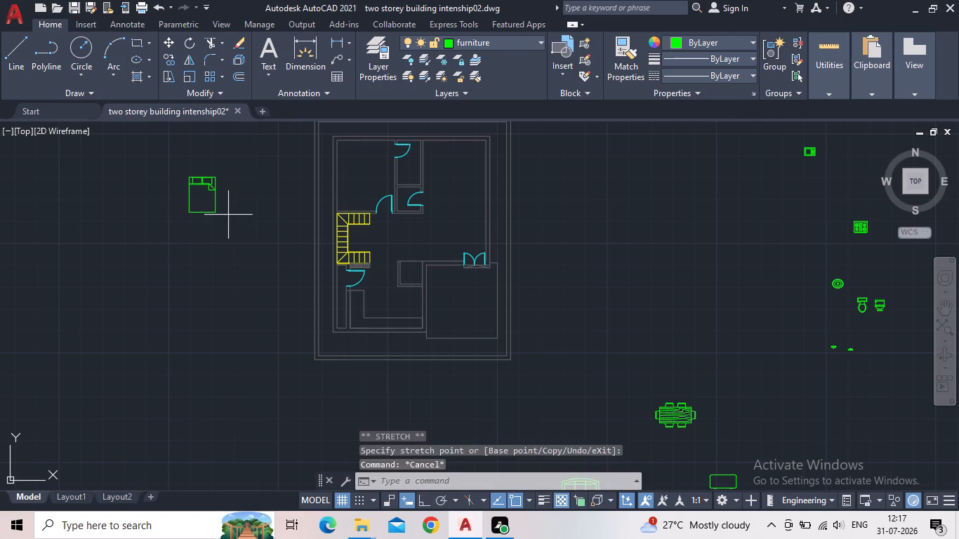
pyautogui.click(168, 178)
pyautogui.press('r')
pyautogui.press('o')
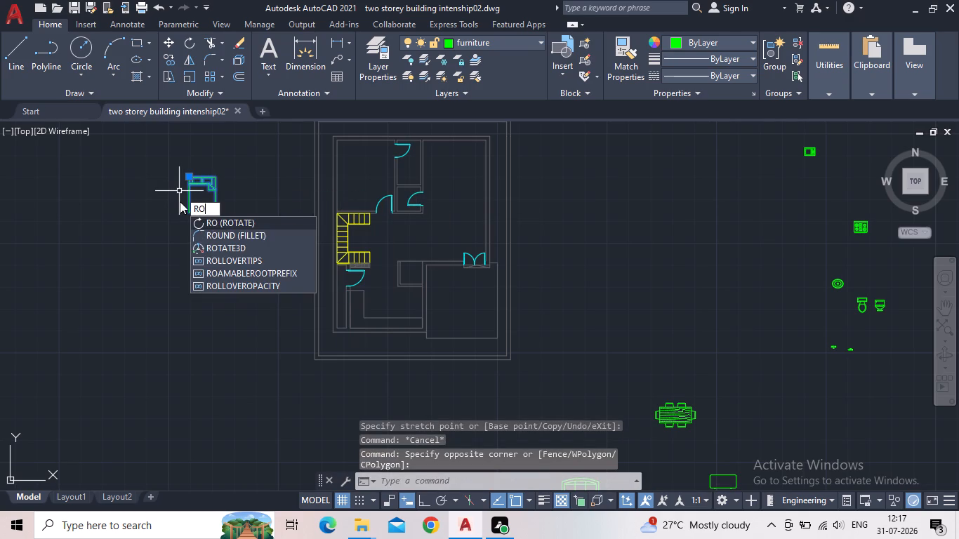
pyautogui.press('space')
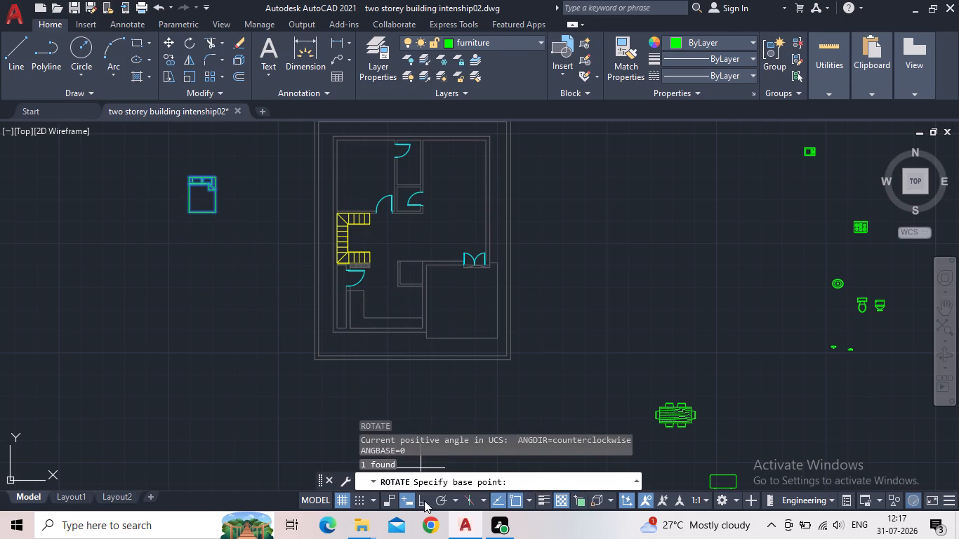
pyautogui.click(423, 503)
pyautogui.click(189, 195)
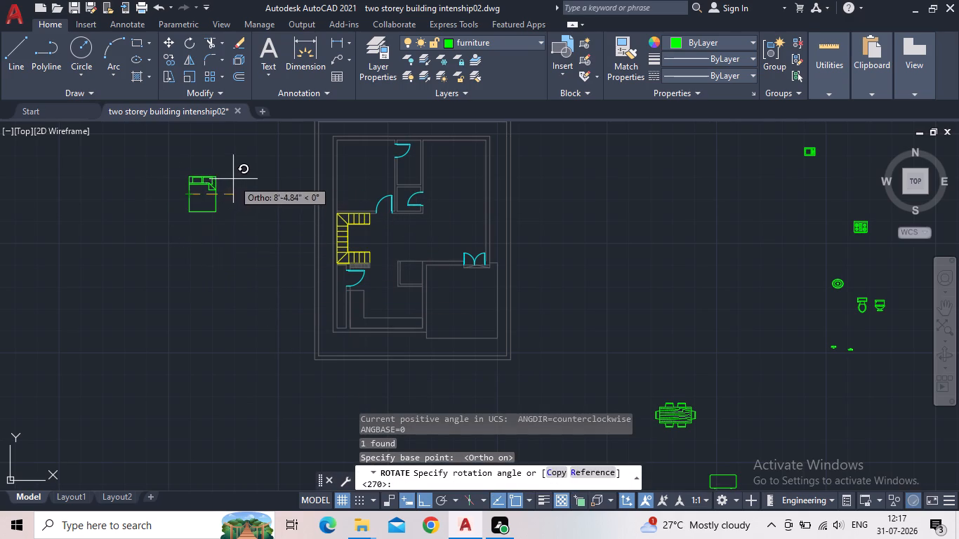
pyautogui.click(180, 165)
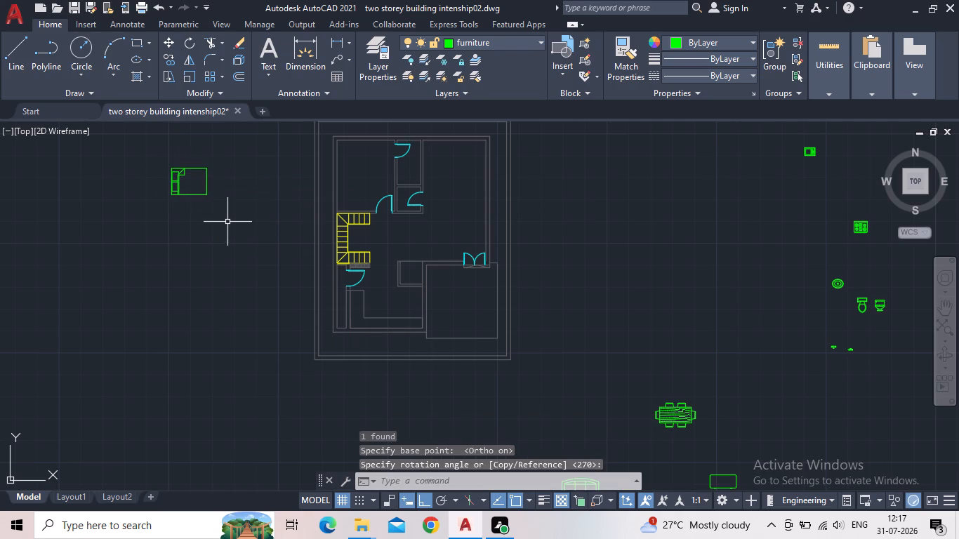
pyautogui.press('Escape')
# Copy the rotated bed by its headboard edge into the plan's northwest bedroom, against the inner face of the west wall, with Ortho off.
pyautogui.scroll(2, 206, 225)
pyautogui.moveTo(175, 194); pyautogui.dragTo(190, 325, button='middle')
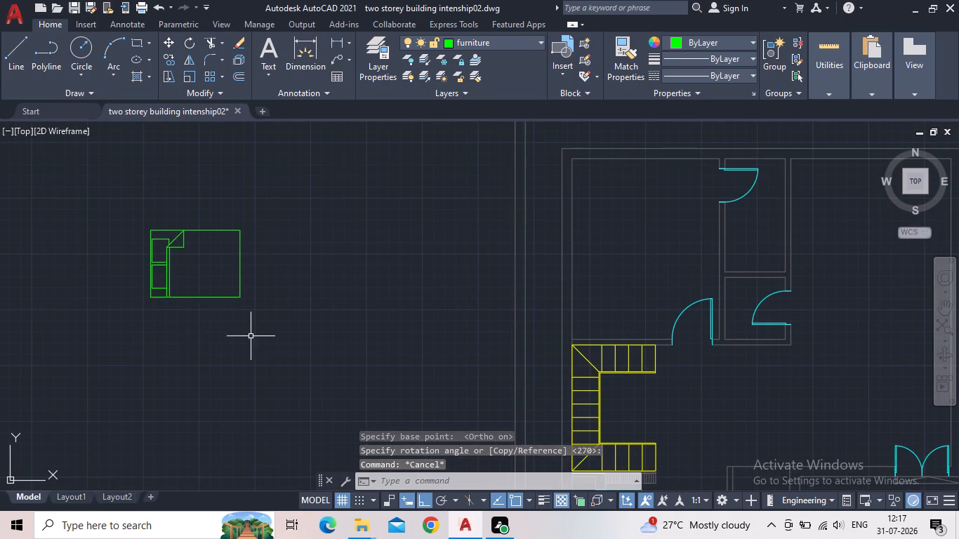
pyautogui.moveTo(256, 338); pyautogui.dragTo(240, 317)
pyautogui.click(167, 243)
pyautogui.press('c')
pyautogui.press('o')
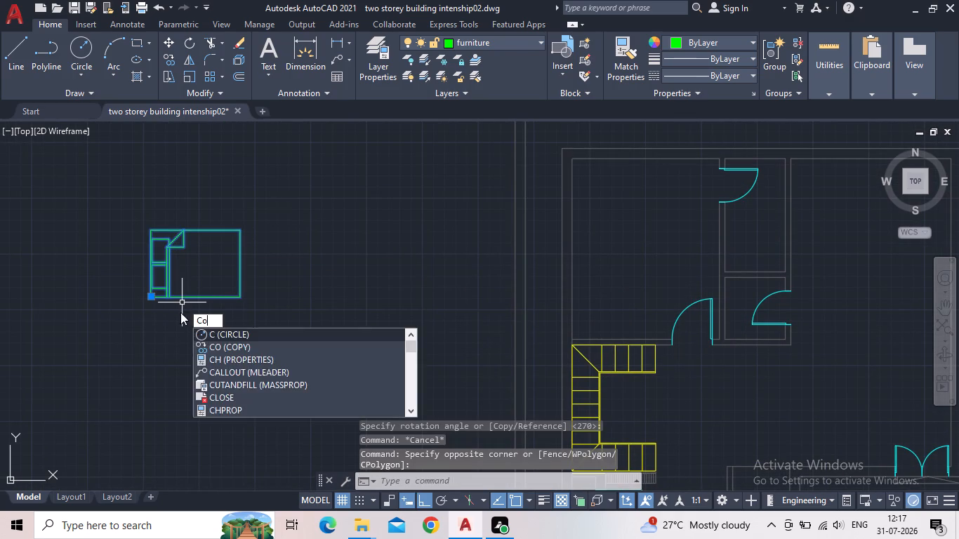
pyautogui.press('space')
pyautogui.scroll(3, 145, 279)
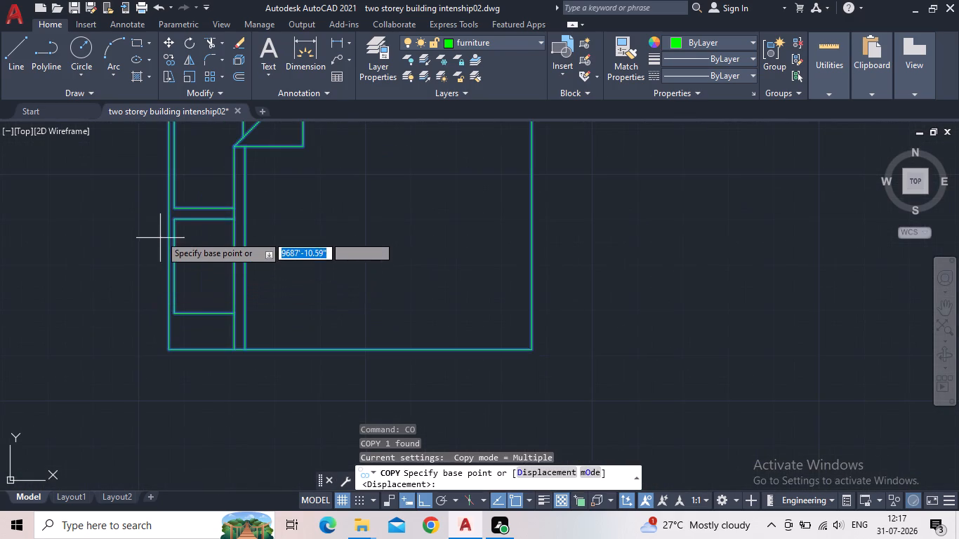
pyautogui.click(166, 217)
pyautogui.moveTo(454, 246); pyautogui.dragTo(88, 314, button='middle')
pyautogui.scroll(-3, 85, 314)
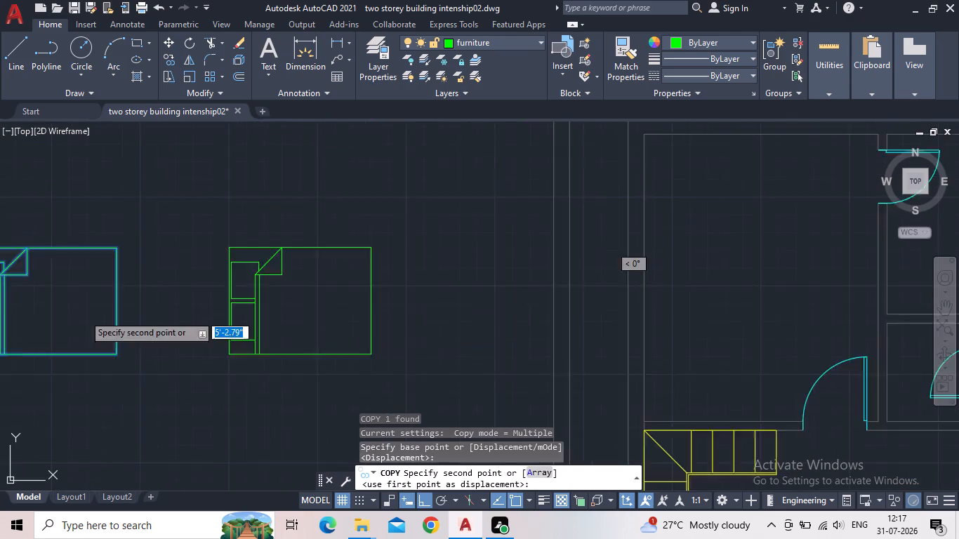
pyautogui.click(423, 502)
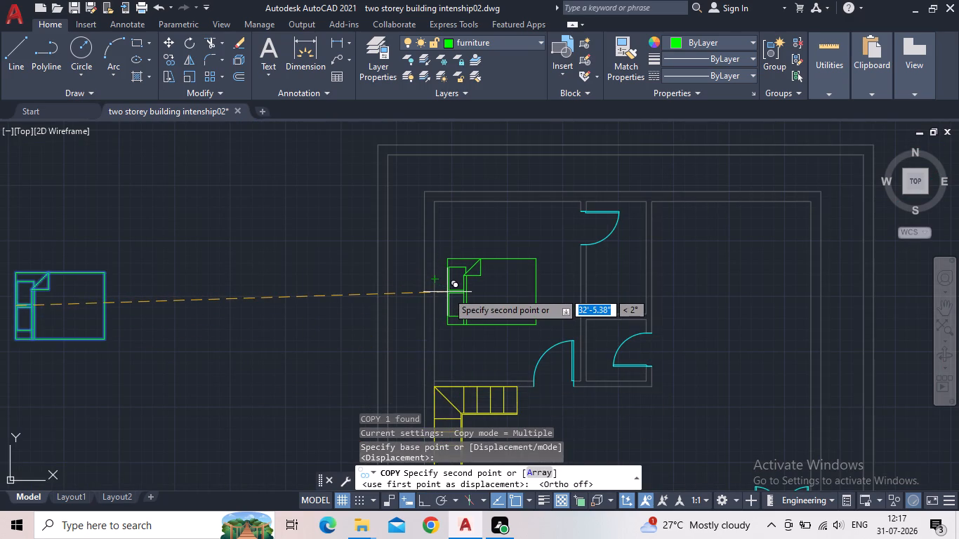
pyautogui.scroll(1, 434, 307)
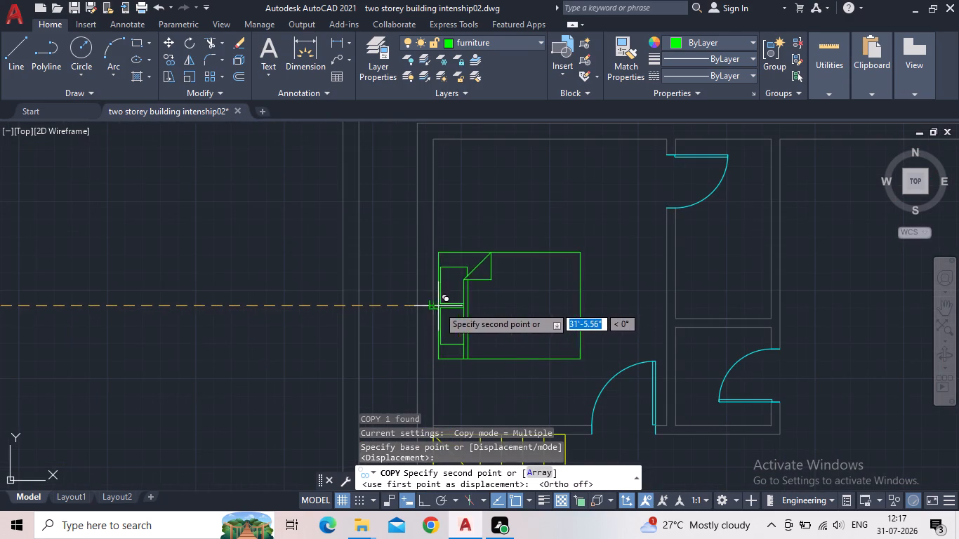
pyautogui.moveTo(438, 306); pyautogui.dragTo(439, 283, button='middle')
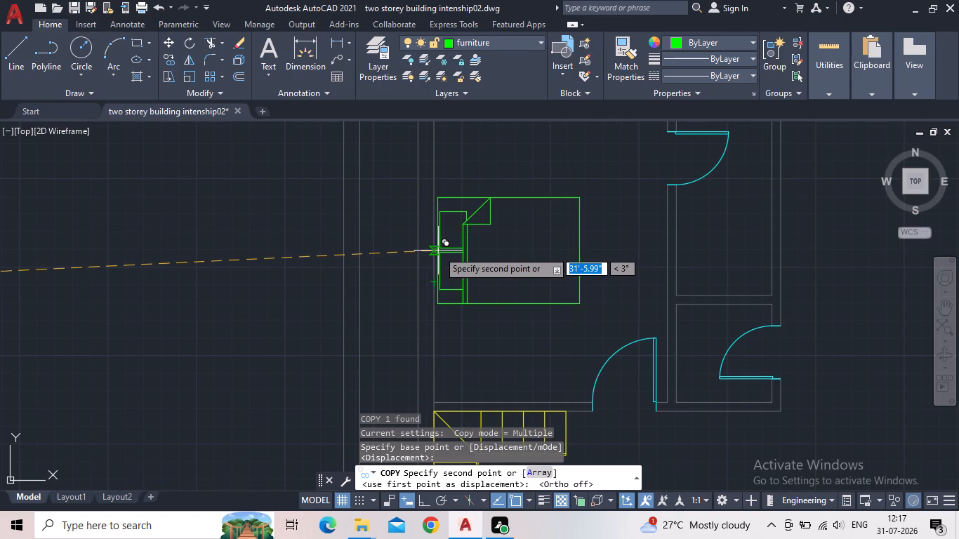
pyautogui.scroll(1, 437, 251)
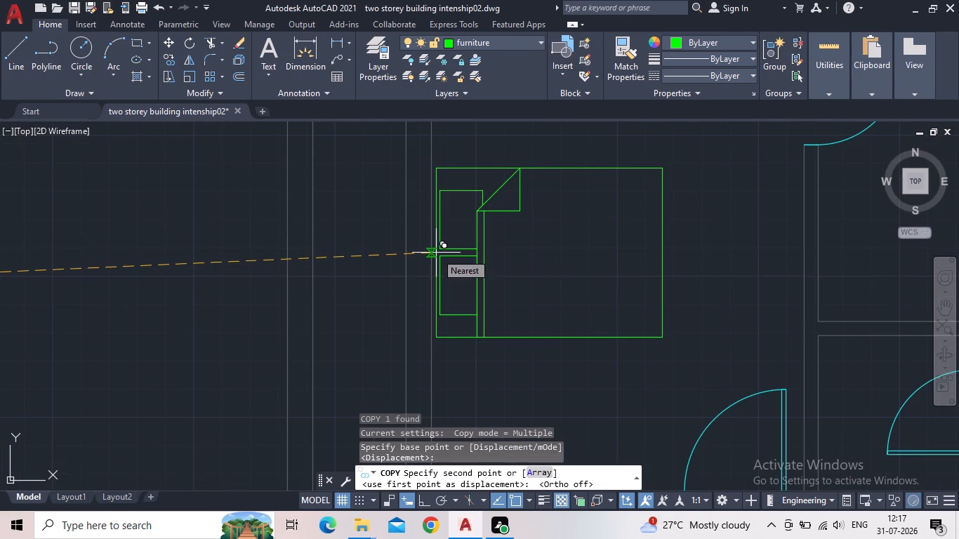
pyautogui.click(436, 253)
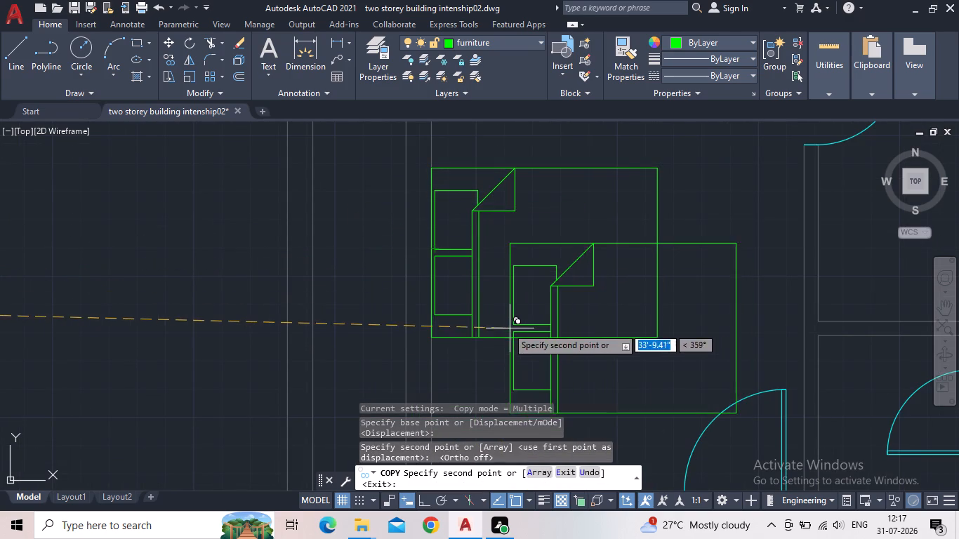
# End the copy and shift the northwest bedroom's bed slightly east, leaving a small gap from the west wall.
pyautogui.press('Escape')
pyautogui.click(479, 339)
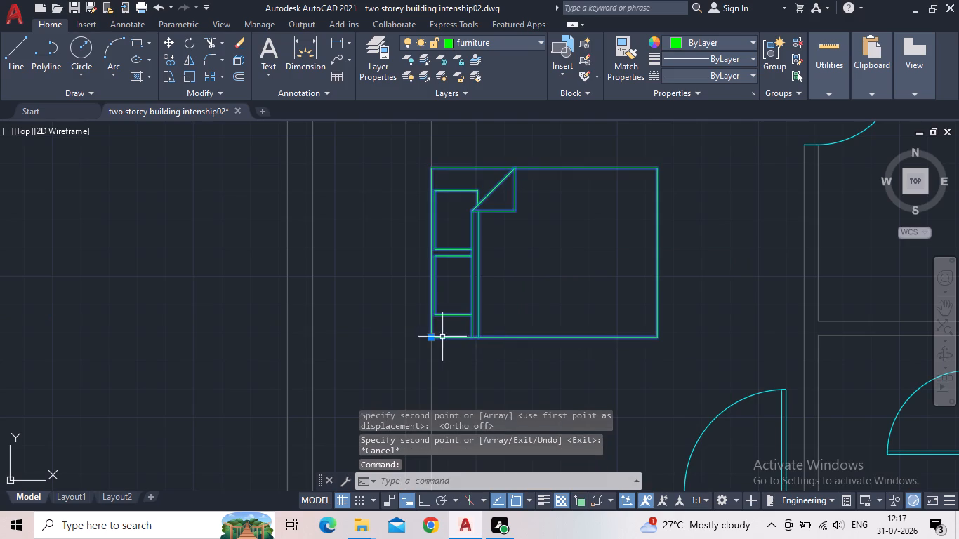
pyautogui.click(431, 339)
pyautogui.click(440, 338)
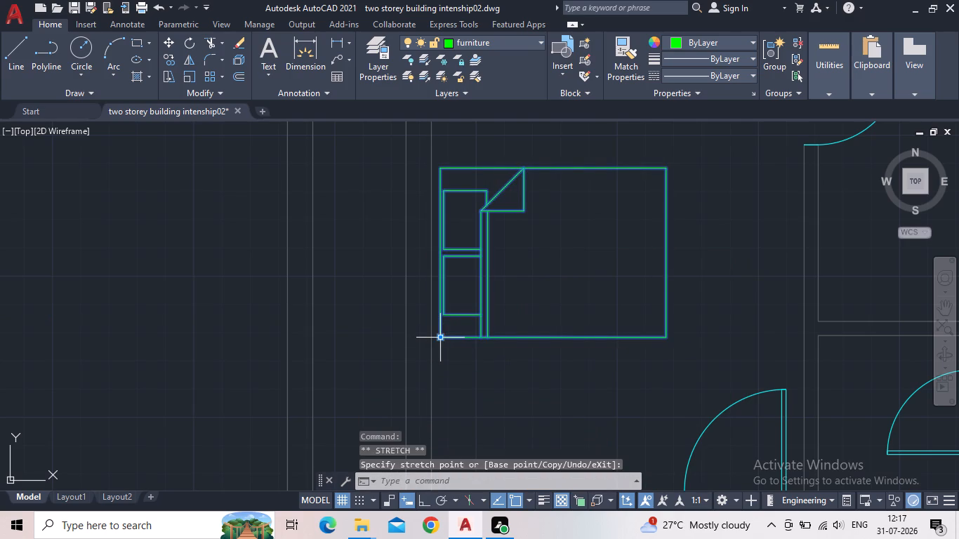
pyautogui.press('Escape')
# Move the front-view toilet block in the bathroom fixture group a short distance south, clear of the plan-view toilet.
pyautogui.scroll(-2, 466, 317)
pyautogui.moveTo(477, 314); pyautogui.dragTo(311, 314, button='middle')
pyautogui.scroll(-1, 305, 315)
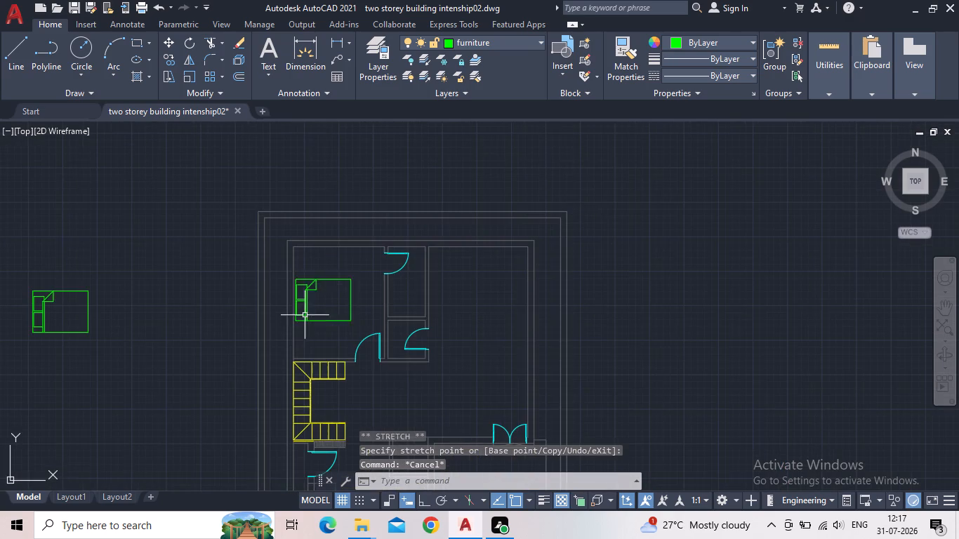
pyautogui.moveTo(410, 364); pyautogui.dragTo(307, 296, button='middle')
pyautogui.scroll(-3, 305, 294)
pyautogui.moveTo(550, 406); pyautogui.dragTo(659, 363, button='middle')
pyautogui.scroll(1, 550, 406)
pyautogui.scroll(1, 616, 364)
pyautogui.scroll(-4, 571, 373)
pyautogui.scroll(4, 421, 321)
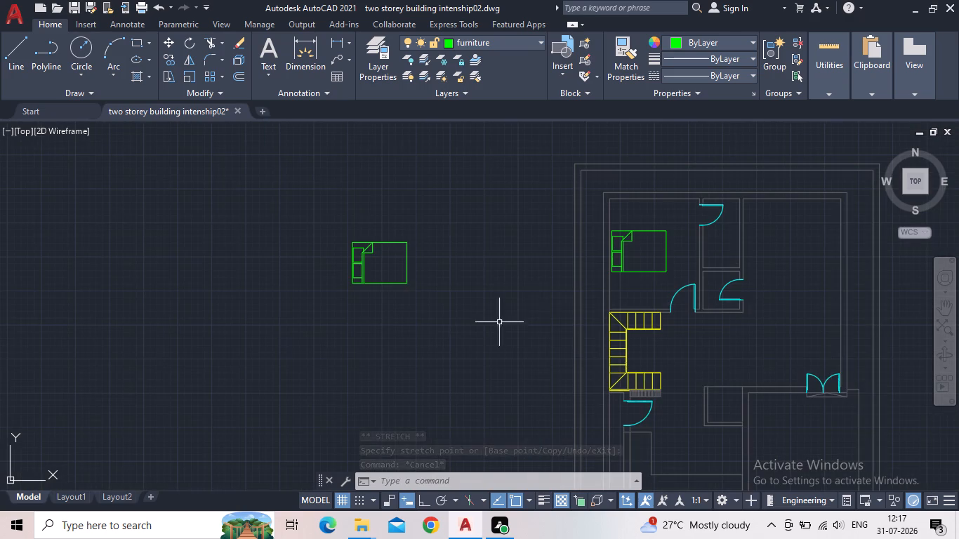
pyautogui.moveTo(529, 300); pyautogui.dragTo(419, 298, button='middle')
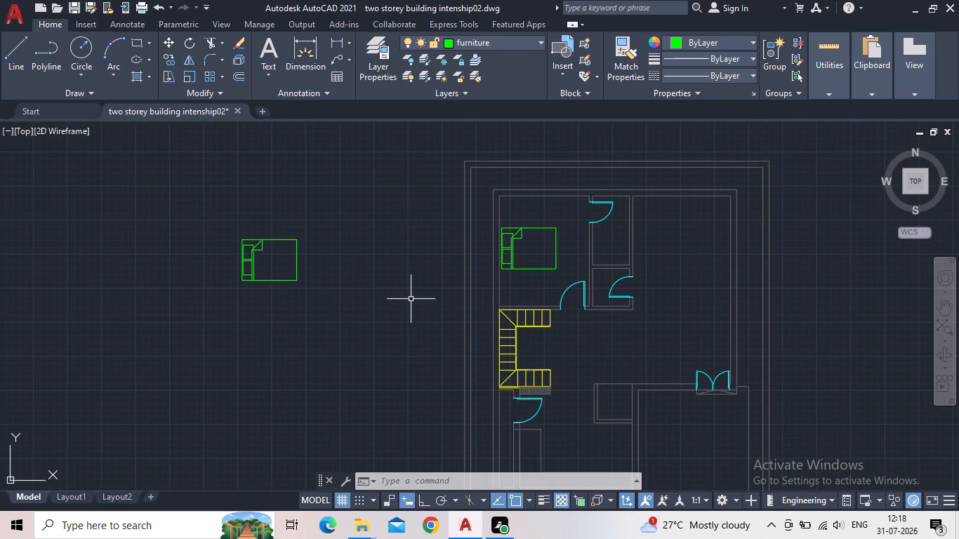
pyautogui.scroll(2, 615, 221)
pyautogui.moveTo(615, 236); pyautogui.dragTo(612, 237, button='middle')
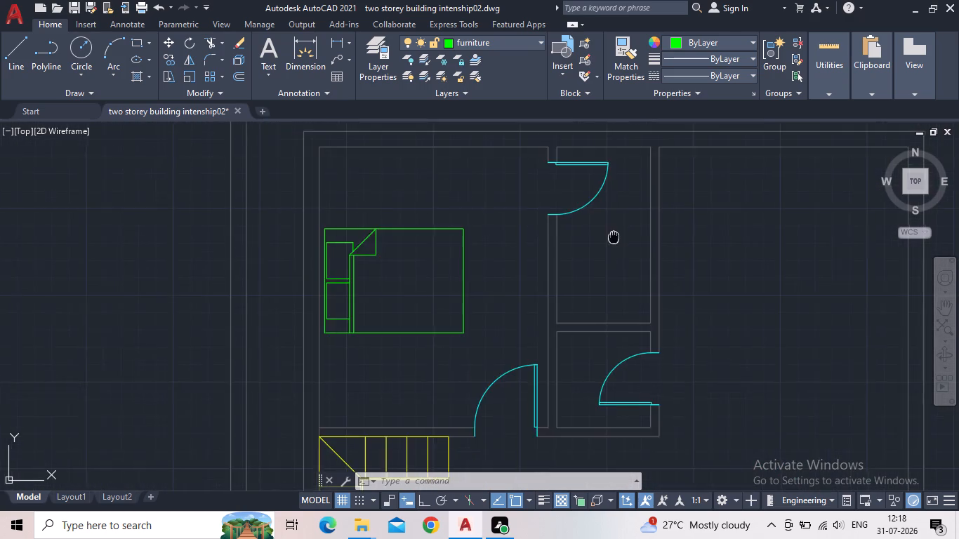
pyautogui.moveTo(612, 237); pyautogui.dragTo(329, 245, button='middle')
pyautogui.scroll(-2, 325, 246)
pyautogui.moveTo(430, 334); pyautogui.dragTo(358, 182, button='middle')
pyautogui.scroll(1, 642, 404)
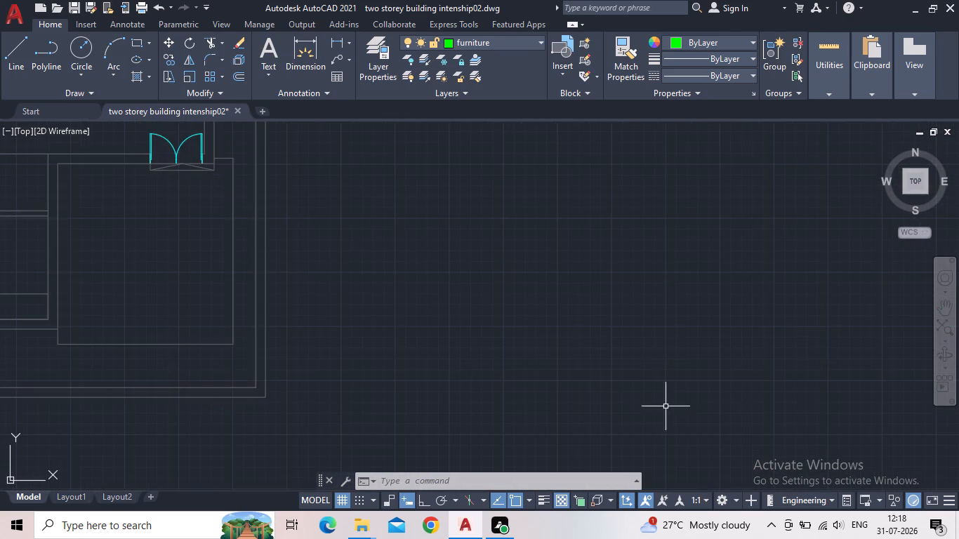
pyautogui.moveTo(668, 407); pyautogui.dragTo(607, 345, button='middle')
pyautogui.scroll(-2, 612, 347)
pyautogui.scroll(2, 760, 288)
pyautogui.moveTo(814, 266); pyautogui.dragTo(719, 286, button='middle')
pyautogui.scroll(1, 719, 286)
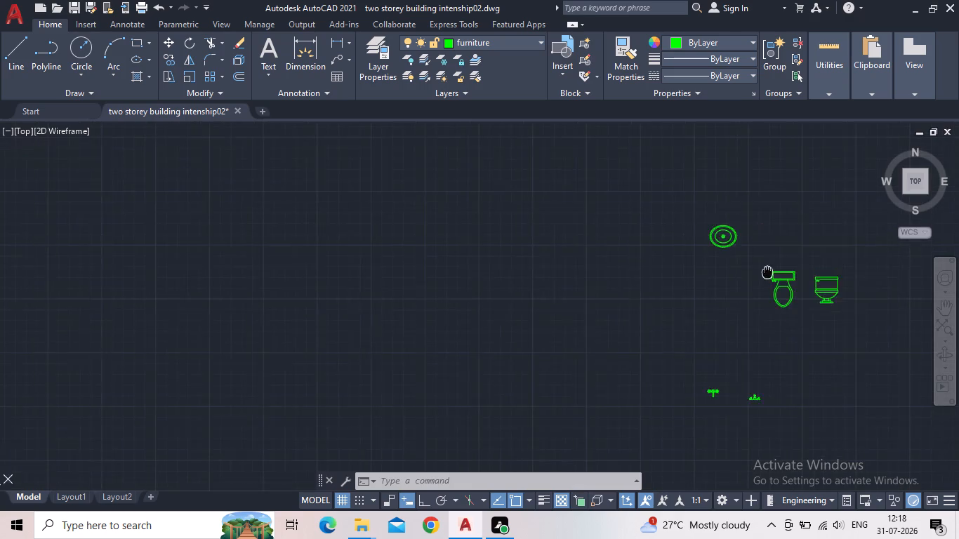
pyautogui.click(811, 315)
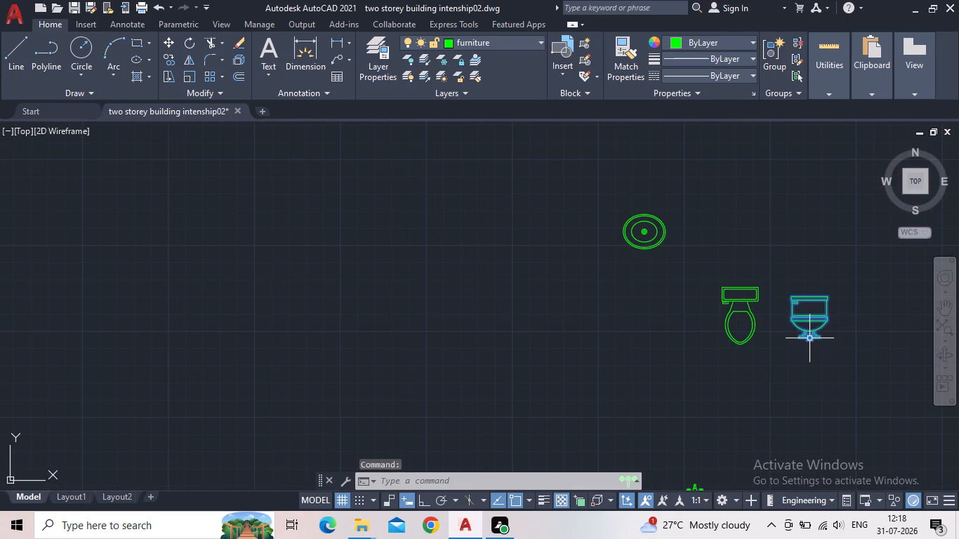
pyautogui.click(812, 339)
pyautogui.click(811, 369)
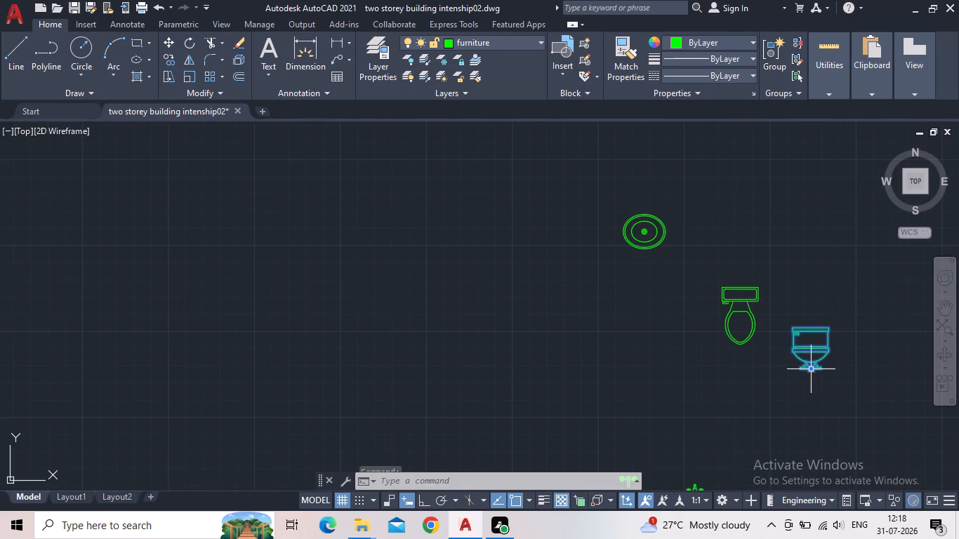
# Rotate the plan-view toilet block to 270 degrees about its tank with Ortho on, so the tank faces east.
pyautogui.click(744, 303)
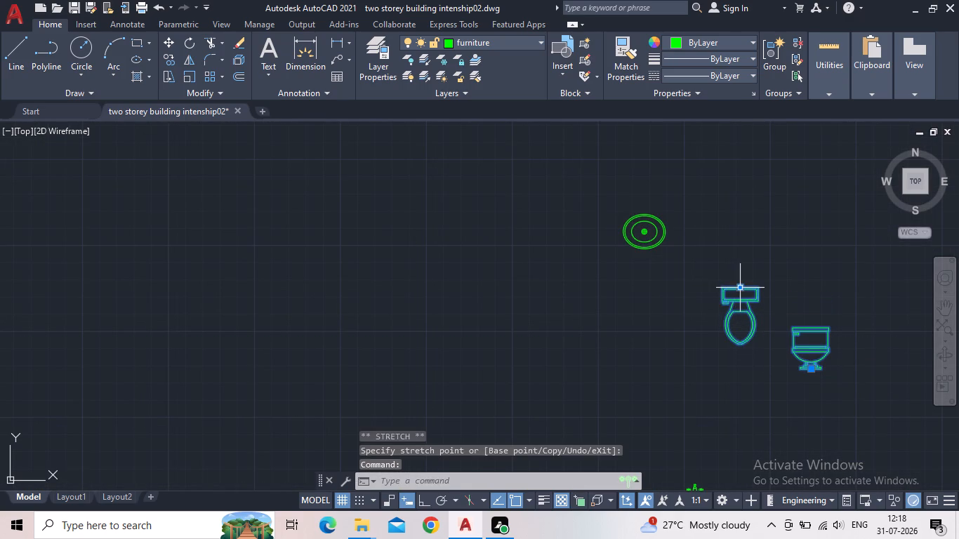
pyautogui.moveTo(736, 288); pyautogui.dragTo(695, 291)
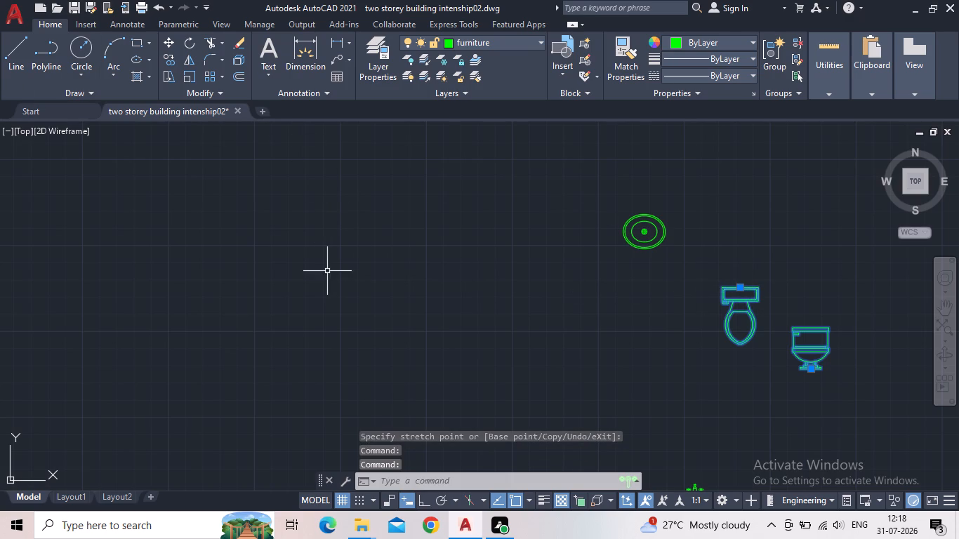
pyautogui.click(423, 503)
pyautogui.write('ro')
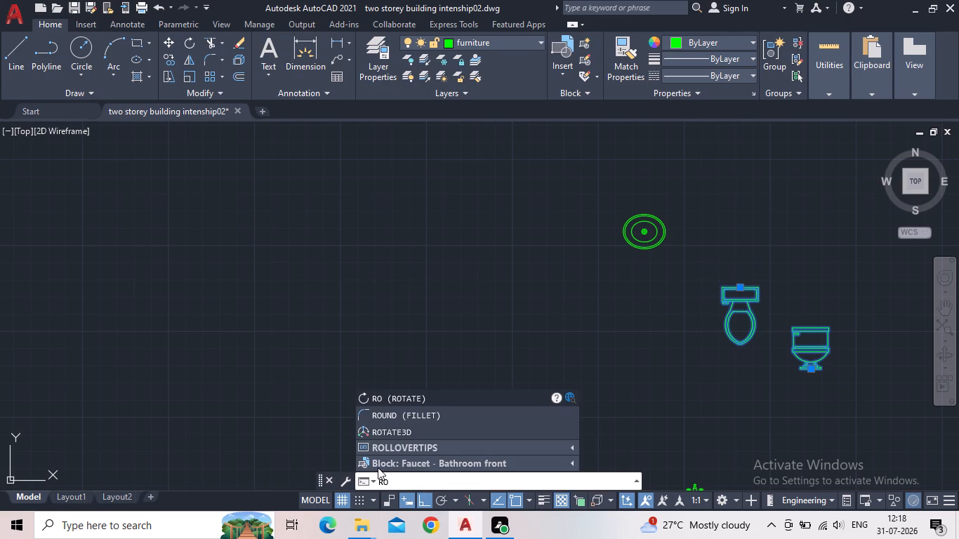
pyautogui.press('Escape')
pyautogui.press('Escape')
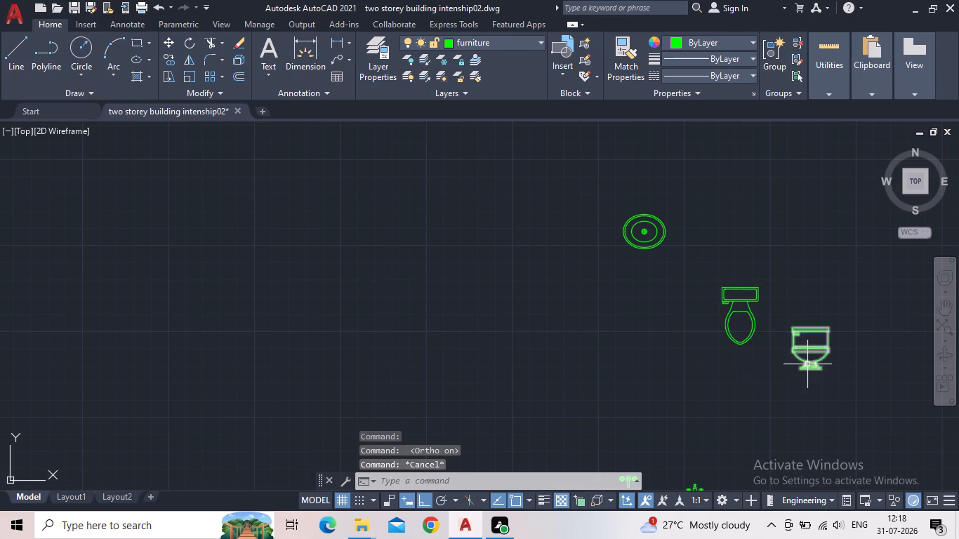
pyautogui.click(743, 341)
pyautogui.press('r')
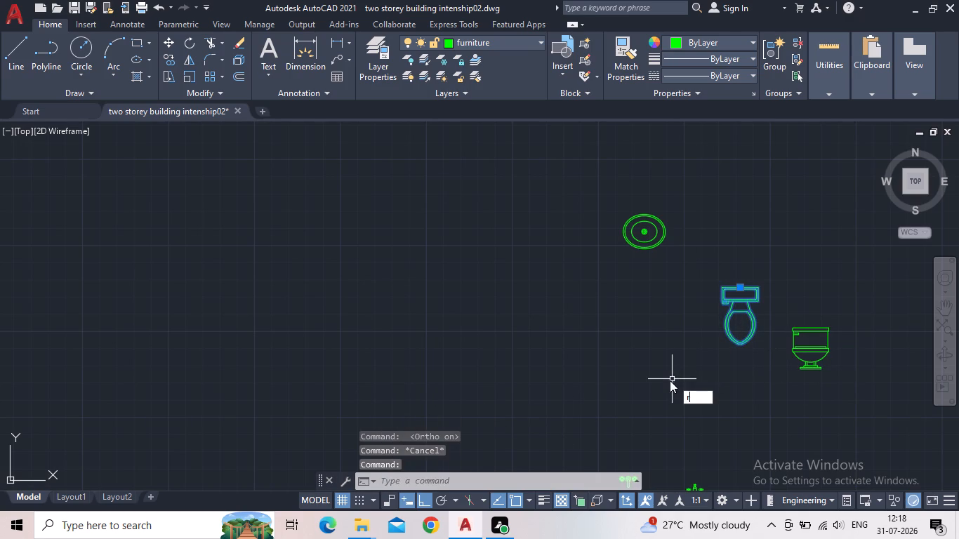
pyautogui.press('o')
pyautogui.press('Return')
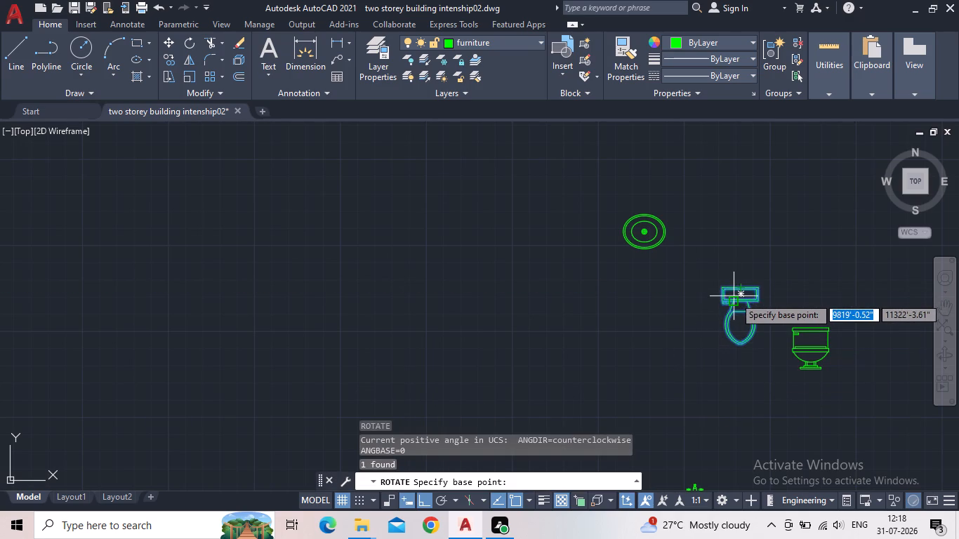
pyautogui.click(745, 293)
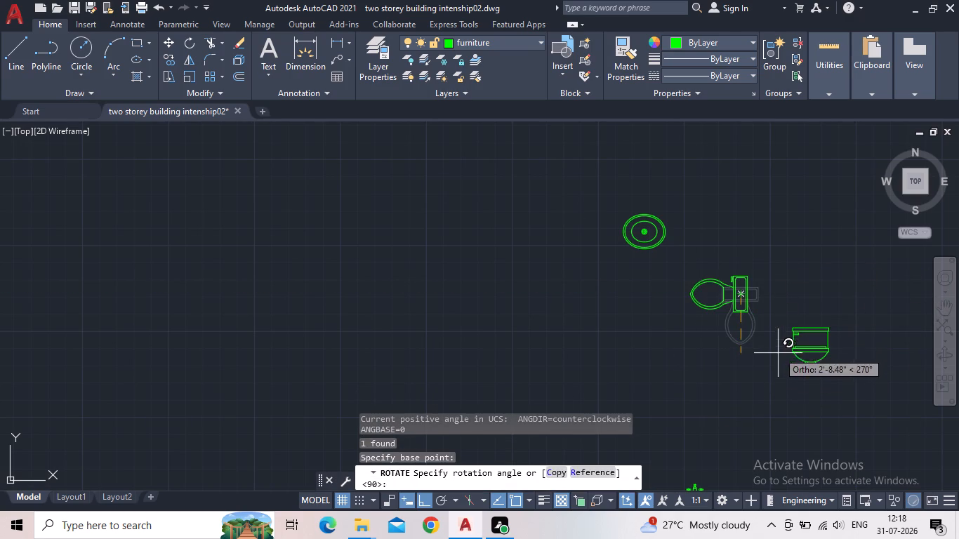
pyautogui.click(769, 388)
pyautogui.press('Escape')
# Copy the rotated toilet by its tank's back edge onto the inner east wall of the bathroom beside the northwest bedroom, with Ortho off.
pyautogui.moveTo(729, 357); pyautogui.dragTo(728, 340)
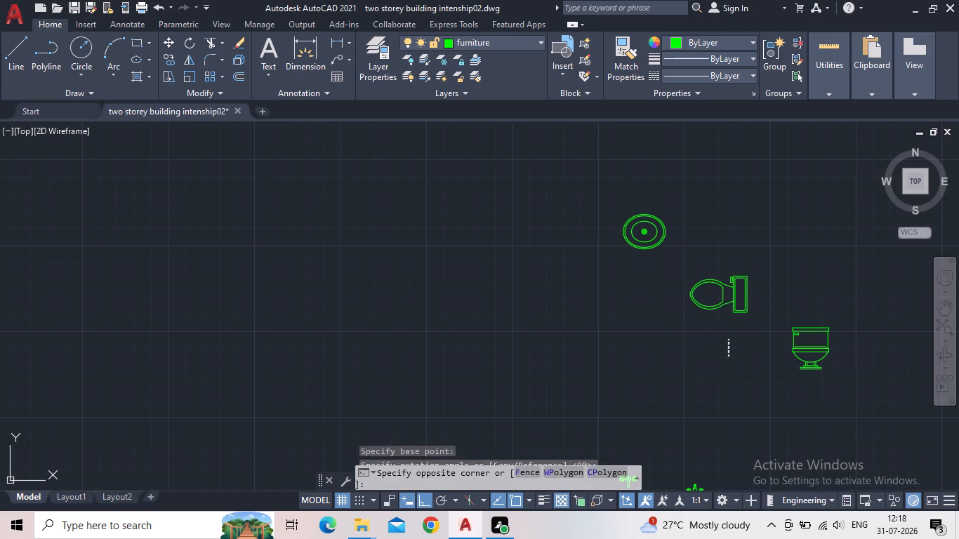
pyautogui.click(697, 268)
pyautogui.press('c')
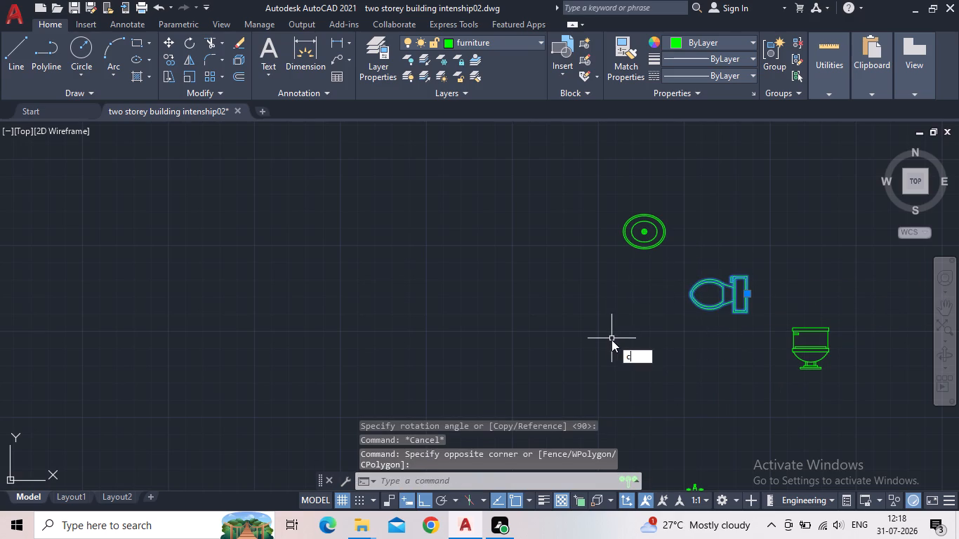
pyautogui.press('o')
pyautogui.press('Return')
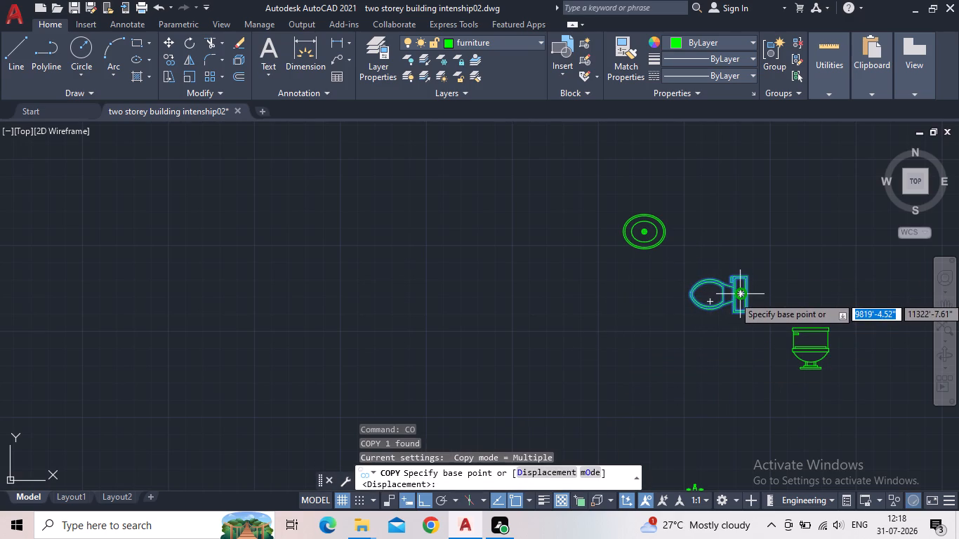
pyautogui.scroll(2, 739, 298)
pyautogui.click(758, 293)
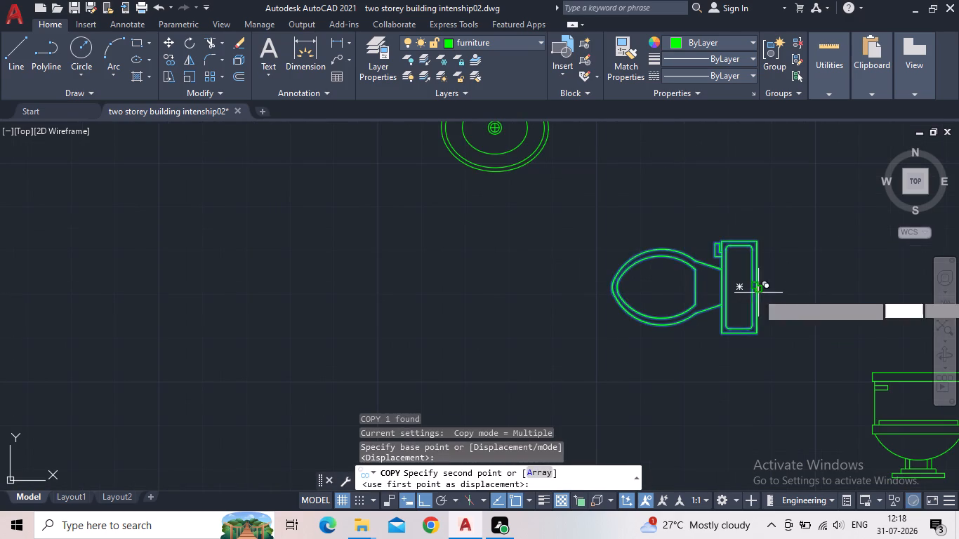
pyautogui.moveTo(457, 241); pyautogui.dragTo(470, 303, button='middle')
pyautogui.scroll(-2, 470, 304)
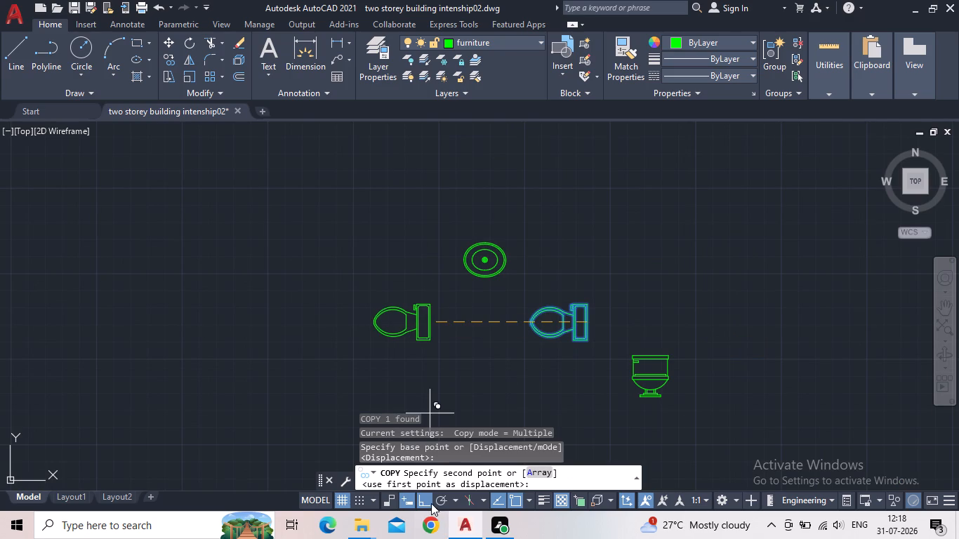
pyautogui.click(428, 503)
pyautogui.moveTo(307, 237); pyautogui.dragTo(362, 327, button='middle')
pyautogui.scroll(-3, 362, 327)
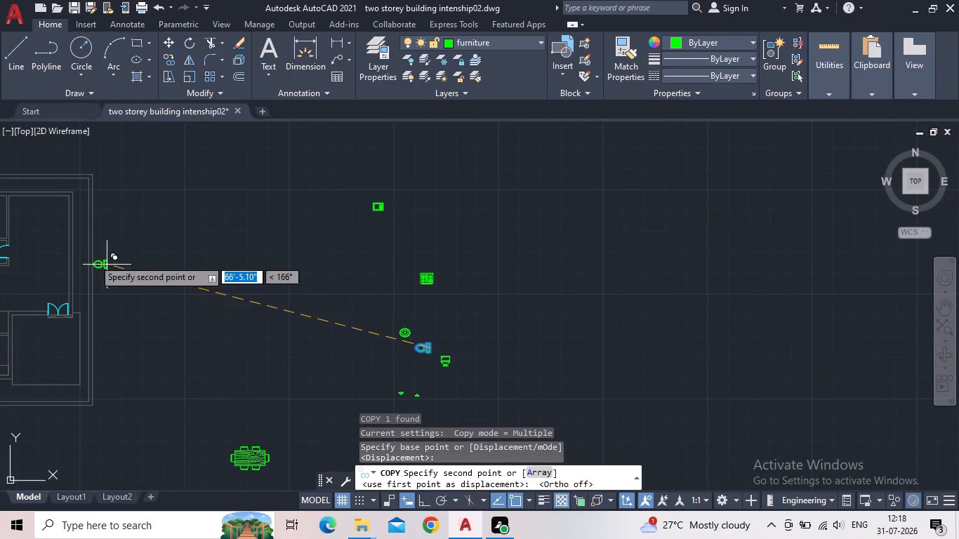
pyautogui.moveTo(56, 229); pyautogui.dragTo(270, 275, button='middle')
pyautogui.scroll(3, 232, 265)
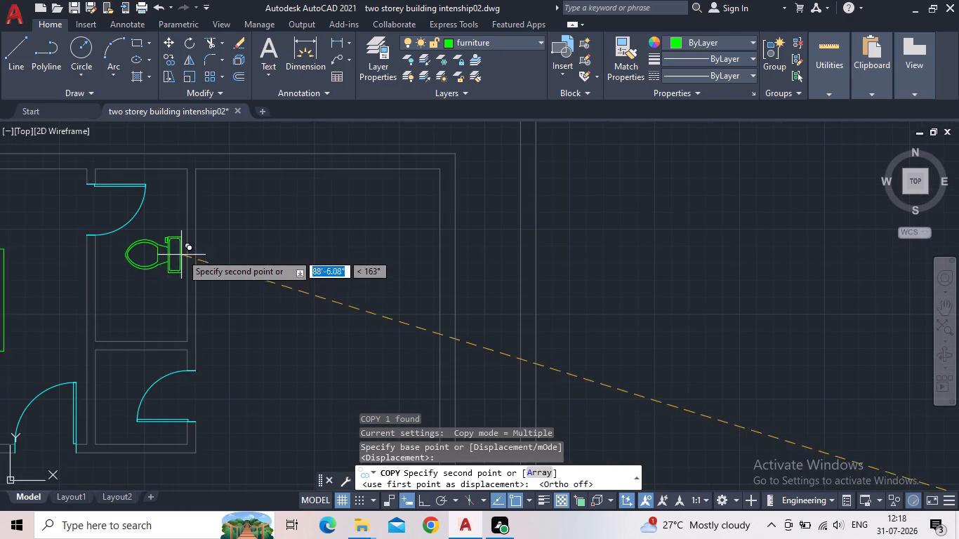
pyautogui.moveTo(191, 261); pyautogui.dragTo(293, 277, button='middle')
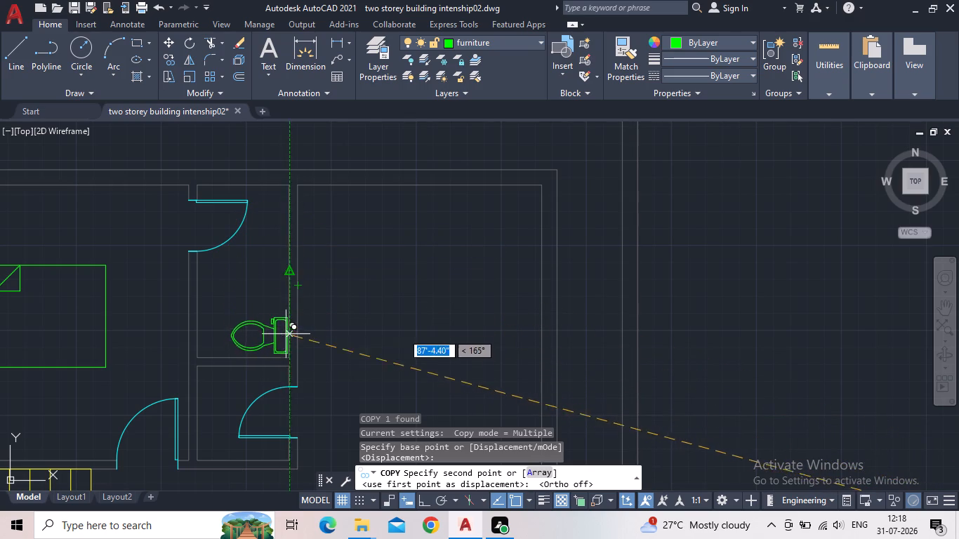
pyautogui.moveTo(286, 333); pyautogui.dragTo(258, 296, button='middle')
pyautogui.scroll(1, 252, 295)
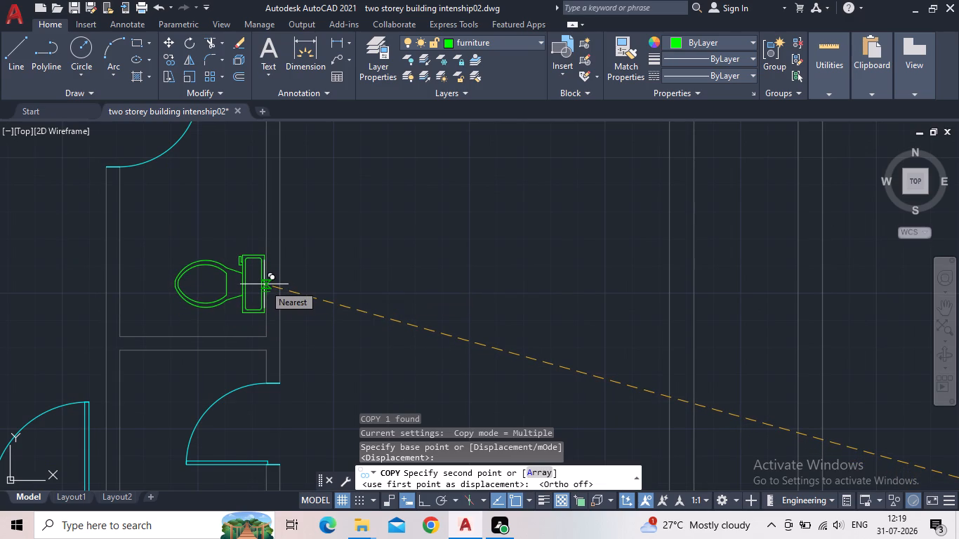
pyautogui.scroll(1, 261, 285)
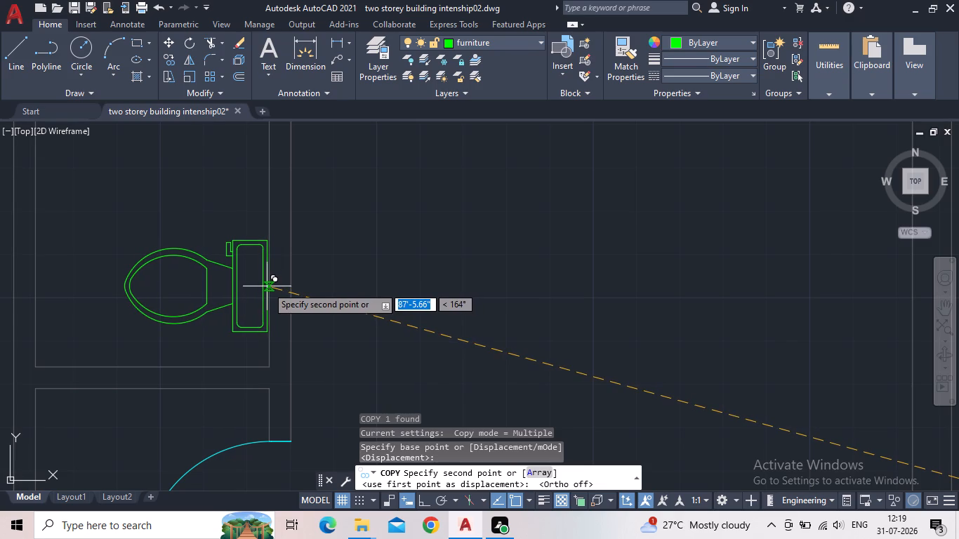
pyautogui.click(268, 286)
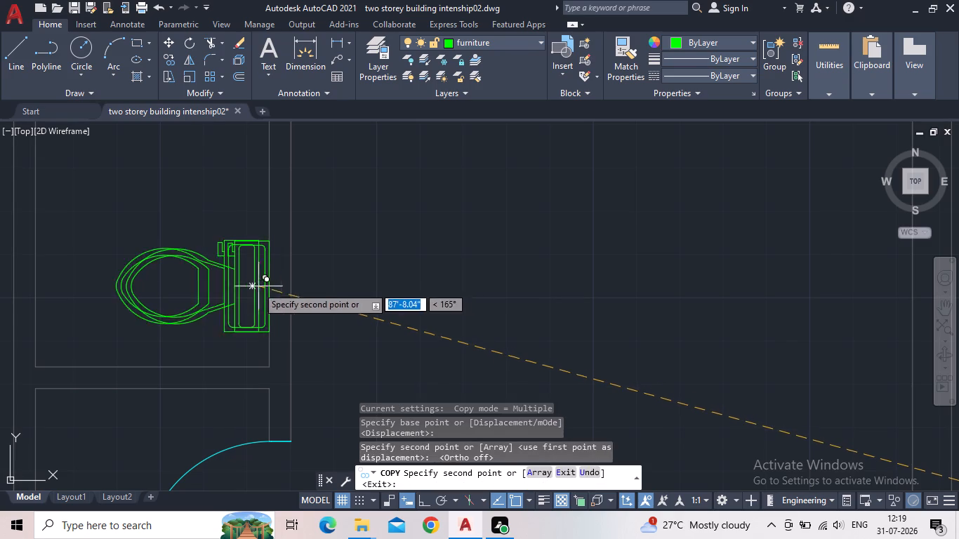
pyautogui.scroll(-1, 210, 273)
pyautogui.moveTo(209, 262); pyautogui.dragTo(250, 163, button='middle')
pyautogui.scroll(-1, 251, 162)
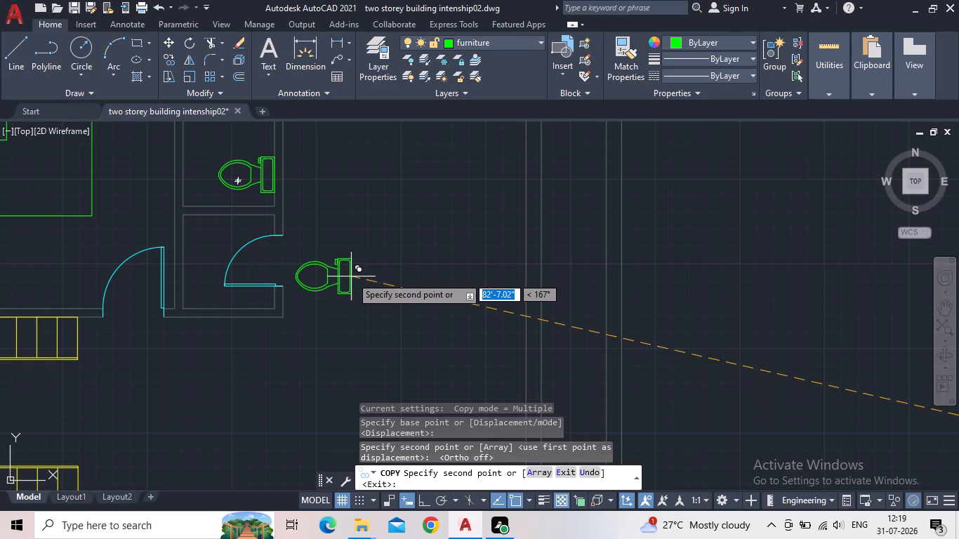
pyautogui.moveTo(354, 305); pyautogui.dragTo(345, 361, button='middle')
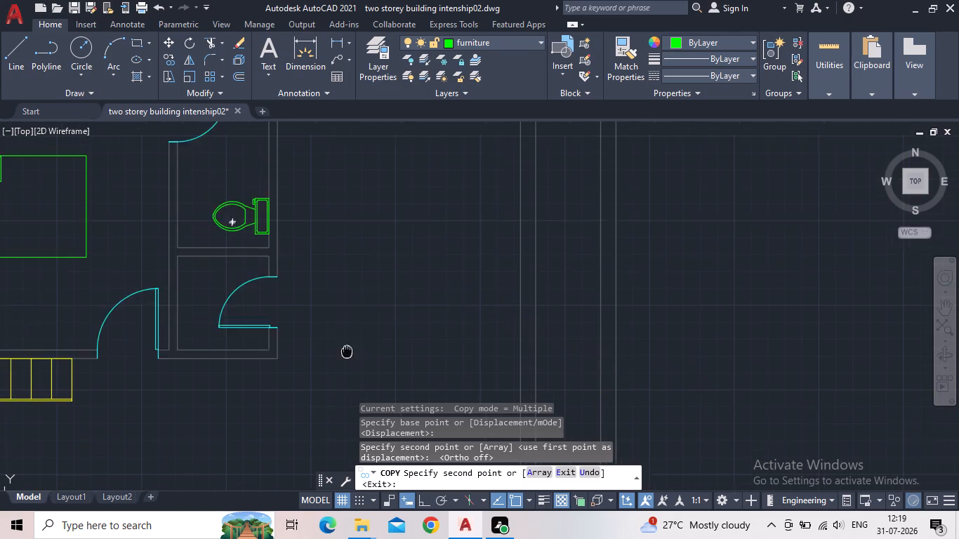
pyautogui.moveTo(345, 361); pyautogui.dragTo(339, 406, button='middle')
pyautogui.scroll(-2, 337, 360)
pyautogui.press('Escape')
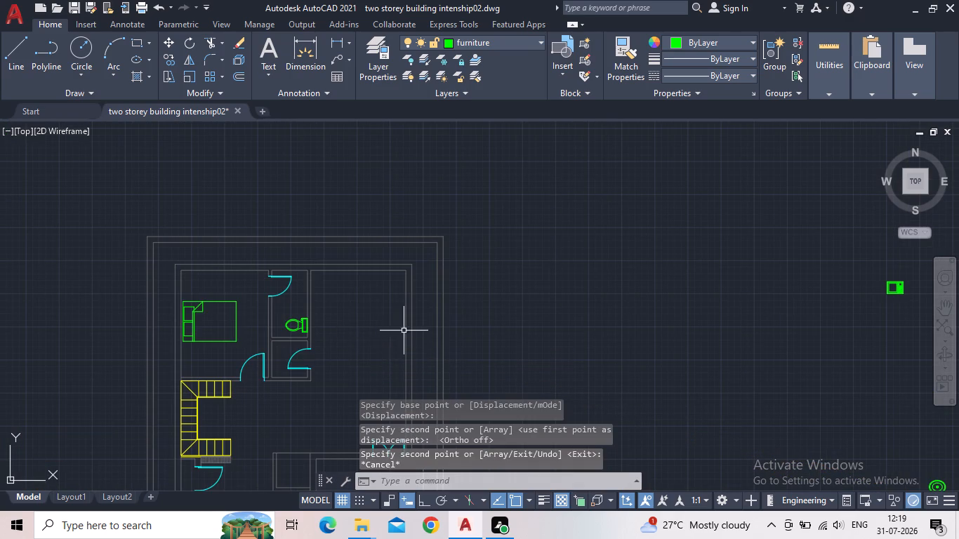
# Examine the toilet's placement and the small room south of the bathroom within the floor plan.
pyautogui.scroll(2, 333, 366)
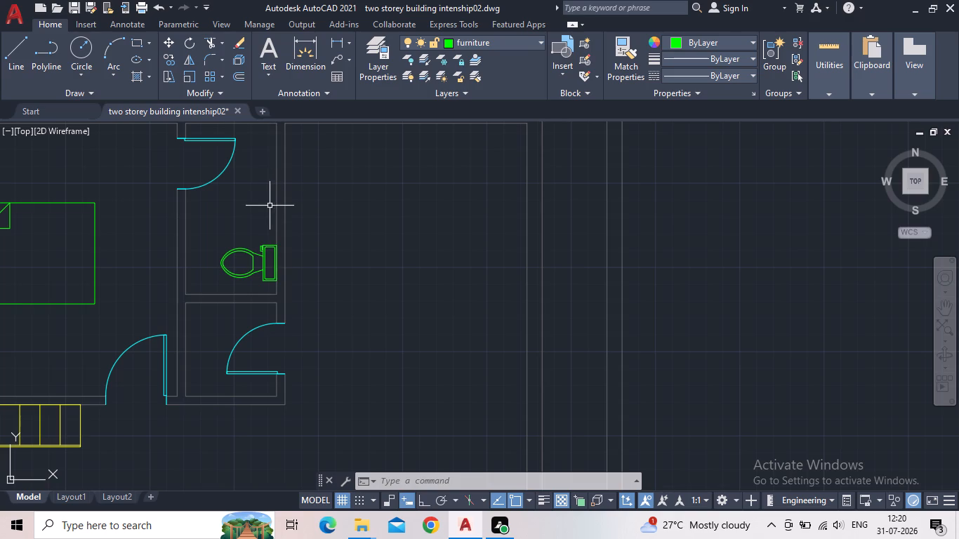
pyautogui.scroll(-3, 260, 257)
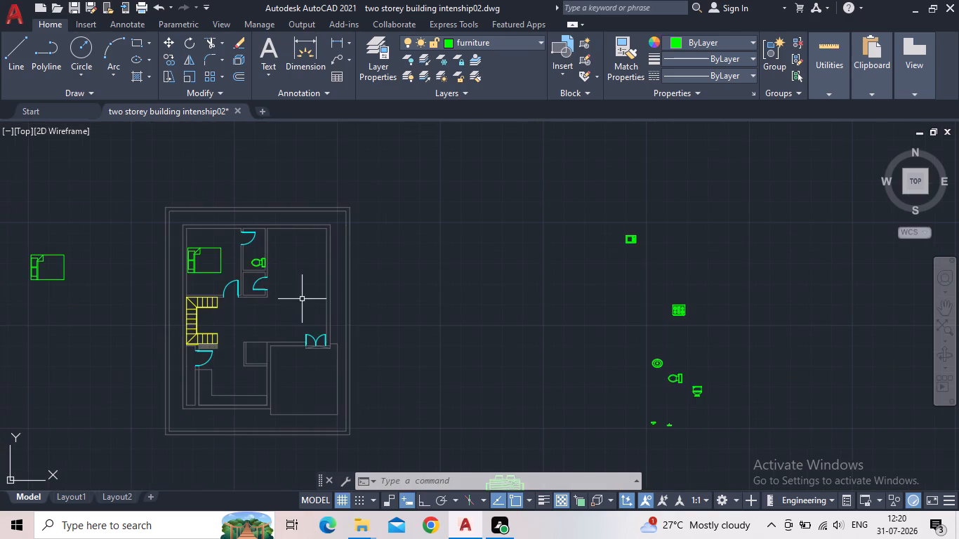
pyautogui.scroll(3, 217, 264)
pyautogui.scroll(1, 346, 307)
pyautogui.moveTo(371, 315); pyautogui.dragTo(348, 314, button='middle')
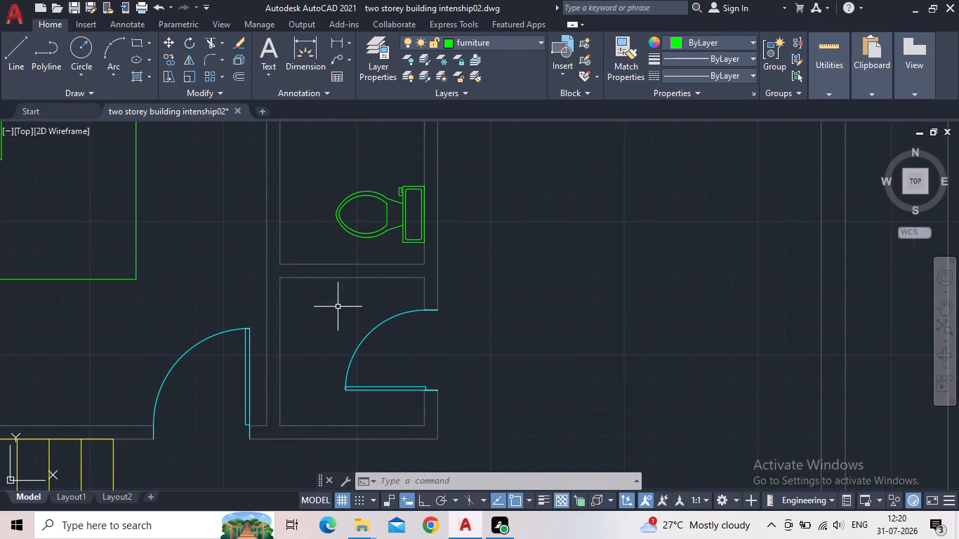
pyautogui.scroll(1, 332, 307)
pyautogui.moveTo(337, 320); pyautogui.dragTo(337, 308, button='middle')
pyautogui.scroll(-2, 337, 308)
pyautogui.scroll(-2, 346, 245)
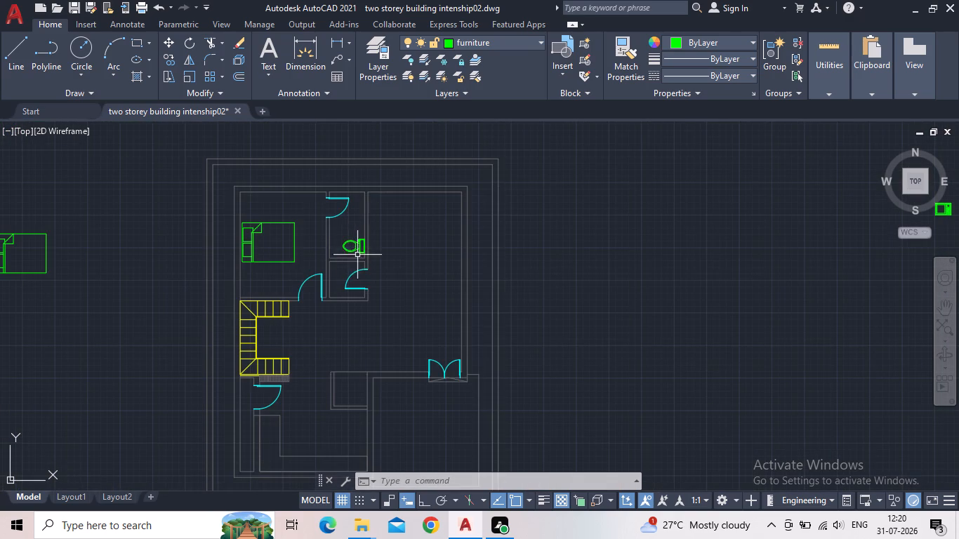
# Rotate the plan-view toilet block in the fixture group 180 degrees about its tank's centre with Ortho on, so the tank faces west.
pyautogui.moveTo(425, 319); pyautogui.dragTo(358, 309, button='middle')
pyautogui.scroll(1, 803, 332)
pyautogui.moveTo(803, 333); pyautogui.dragTo(591, 338, button='middle')
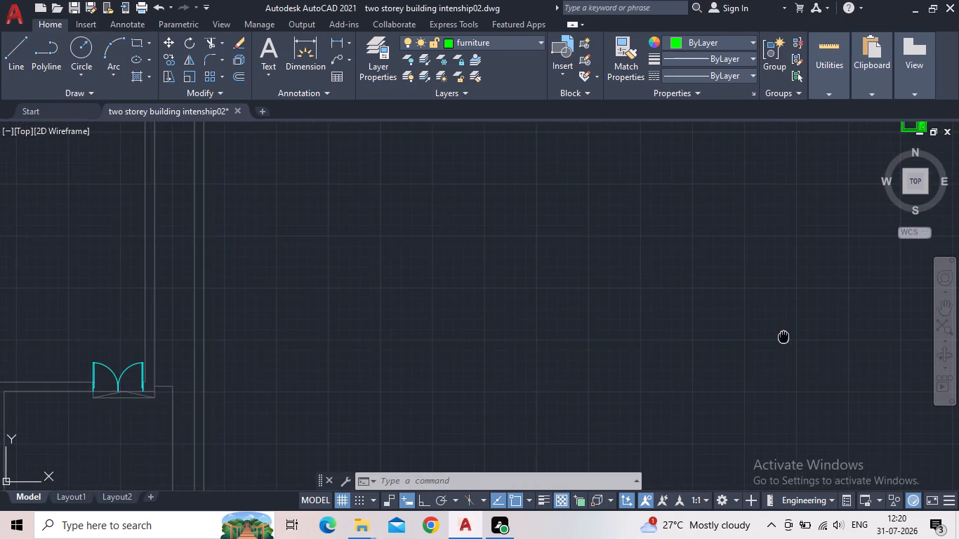
pyautogui.scroll(-1, 787, 483)
pyautogui.moveTo(795, 459); pyautogui.dragTo(748, 370, button='middle')
pyautogui.click(762, 391)
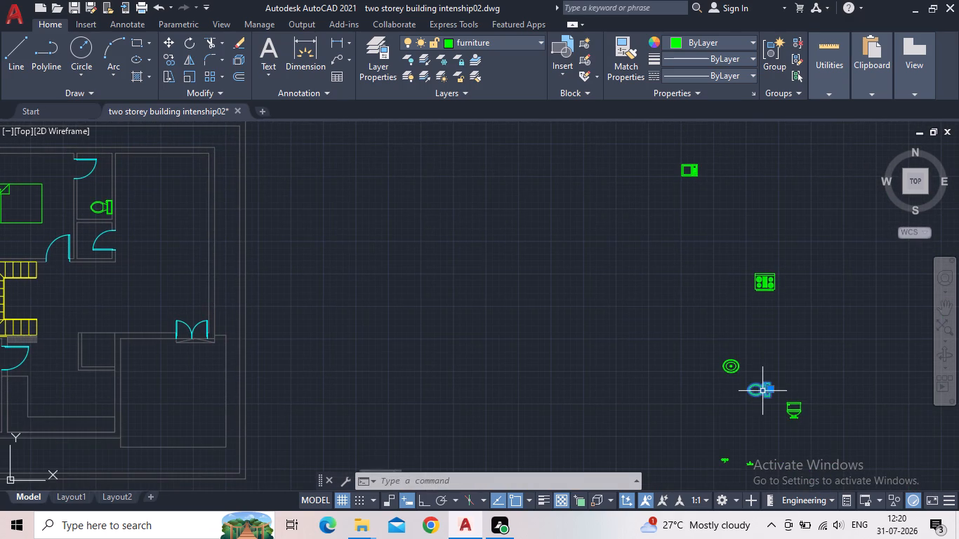
pyautogui.scroll(2, 764, 392)
pyautogui.press('r')
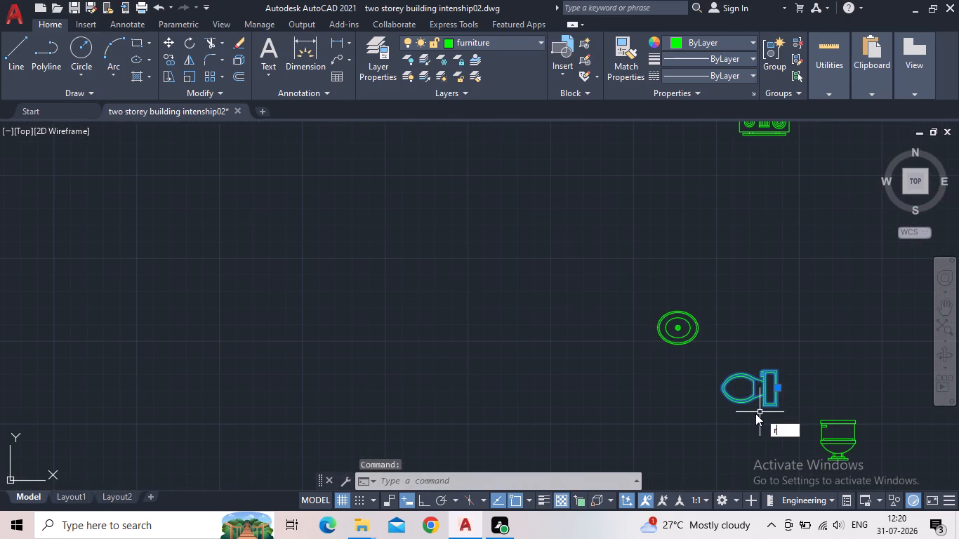
pyautogui.press('o')
pyautogui.press('space')
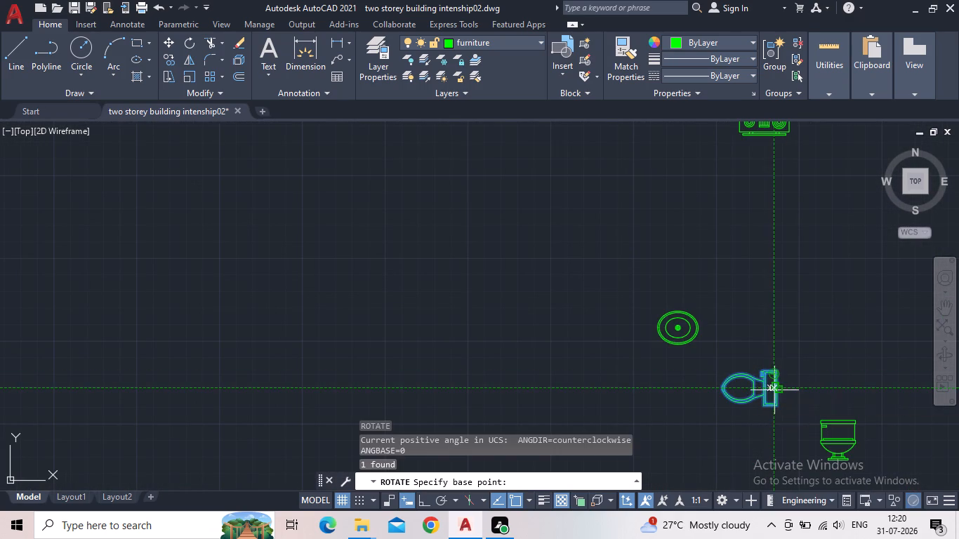
pyautogui.click(423, 497)
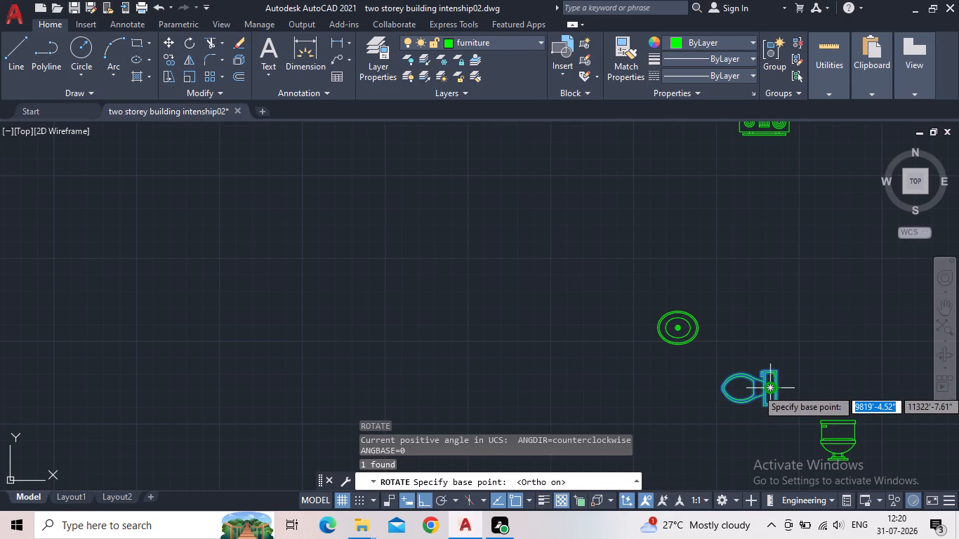
pyautogui.click(769, 389)
pyautogui.click(710, 368)
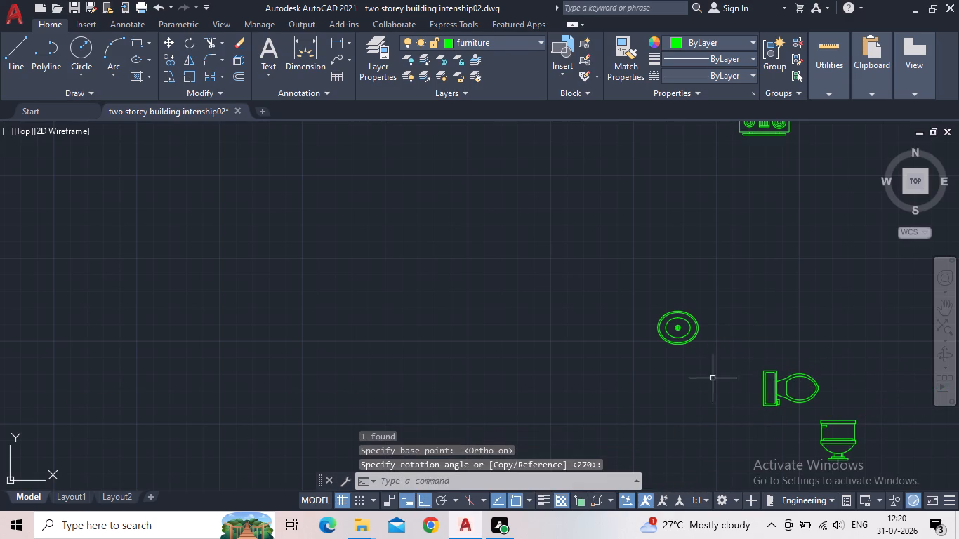
pyautogui.press('Escape')
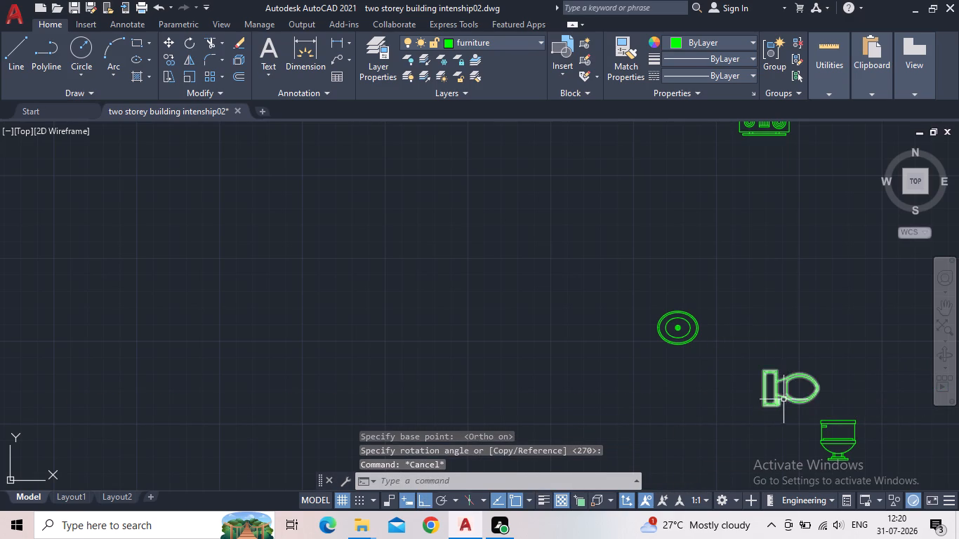
# Move the rotated toilet by its tank's back edge into the small room south of the bathroom, near its west wall, with Ortho off.
pyautogui.click(774, 397)
pyautogui.moveTo(765, 390); pyautogui.dragTo(747, 380)
pyautogui.moveTo(314, 258); pyautogui.dragTo(468, 308, button='middle')
pyautogui.scroll(-1, 472, 309)
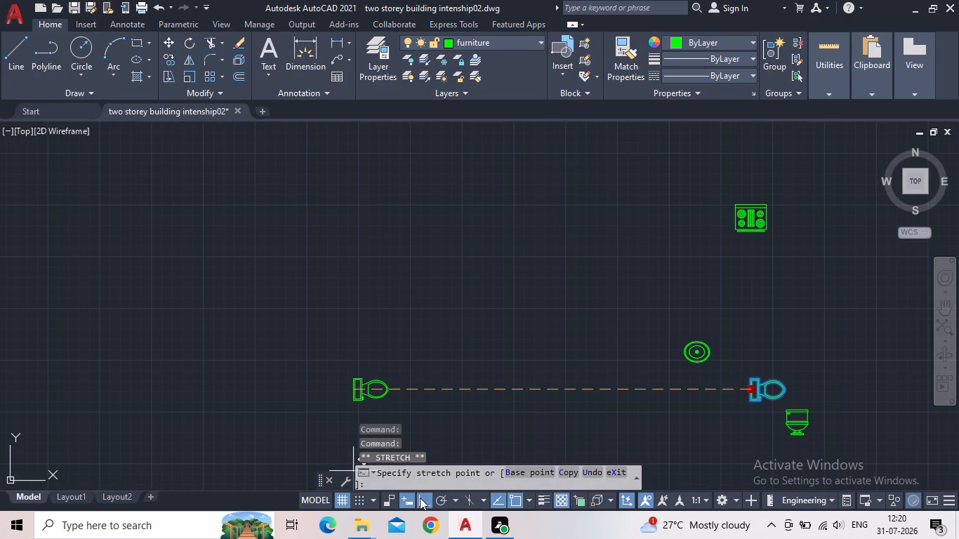
pyautogui.click(420, 498)
pyautogui.moveTo(267, 233); pyautogui.dragTo(411, 307, button='middle')
pyautogui.scroll(-5, 434, 314)
pyautogui.scroll(2, 297, 328)
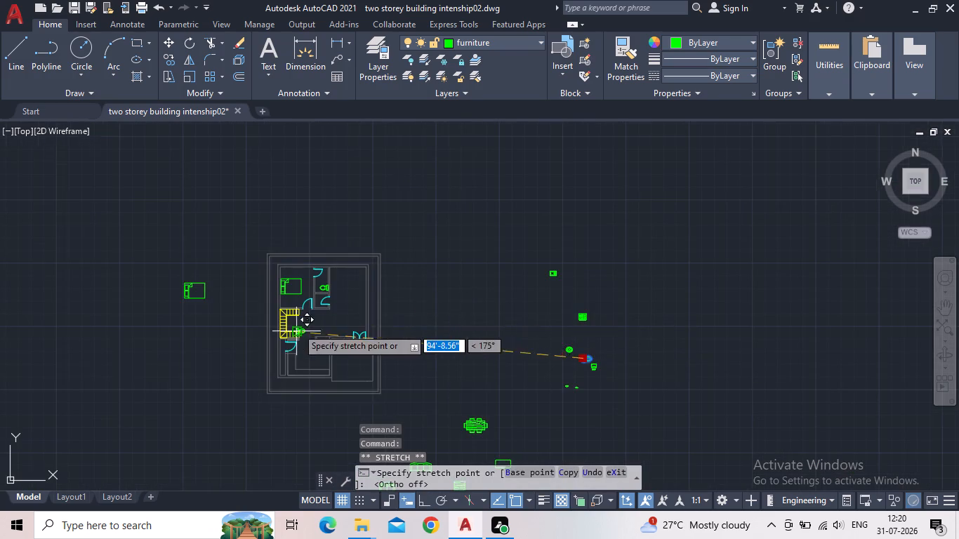
pyautogui.scroll(2, 297, 328)
pyautogui.scroll(2, 405, 204)
pyautogui.moveTo(420, 177); pyautogui.dragTo(378, 305, button='middle')
pyautogui.scroll(-1, 374, 324)
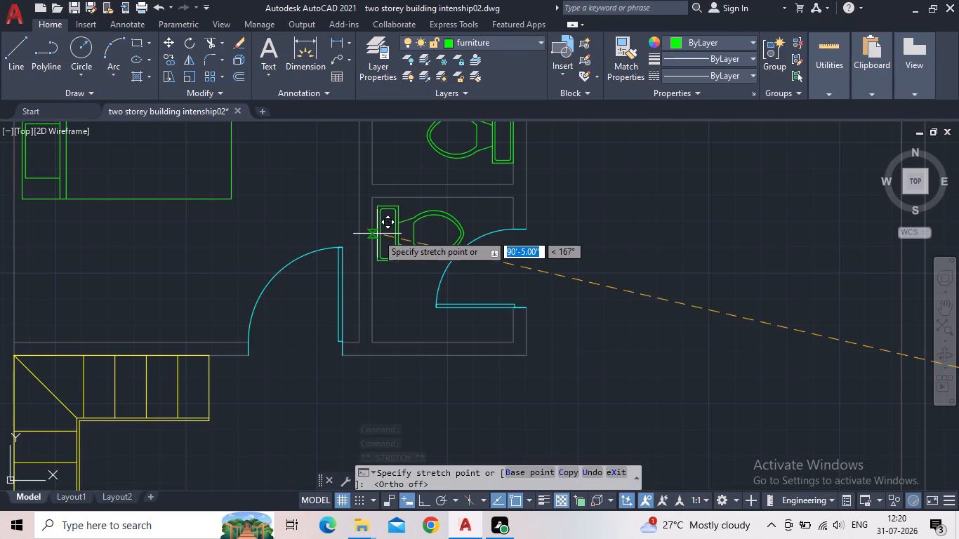
pyautogui.moveTo(375, 235); pyautogui.dragTo(373, 237, button='middle')
pyautogui.scroll(1, 374, 236)
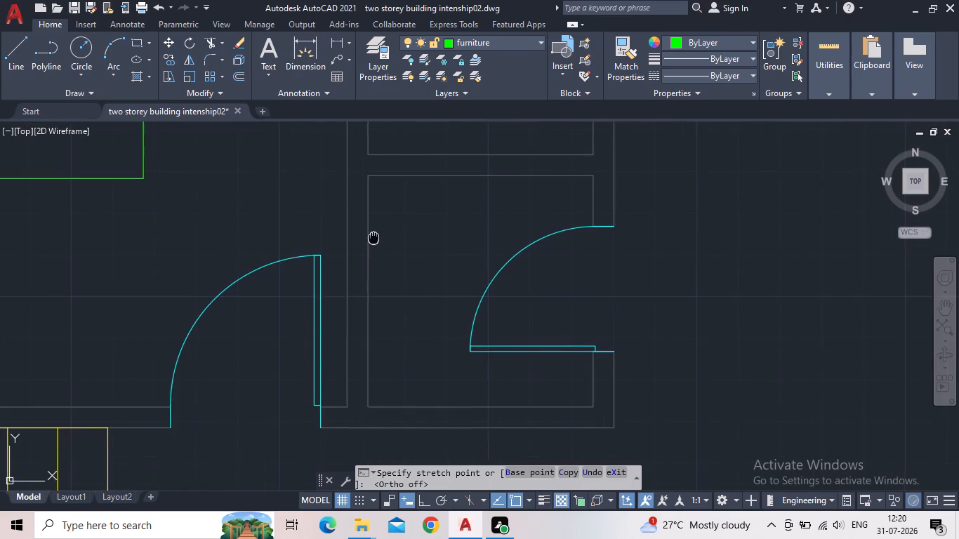
pyautogui.moveTo(373, 237); pyautogui.dragTo(362, 257, button='middle')
pyautogui.click(374, 251)
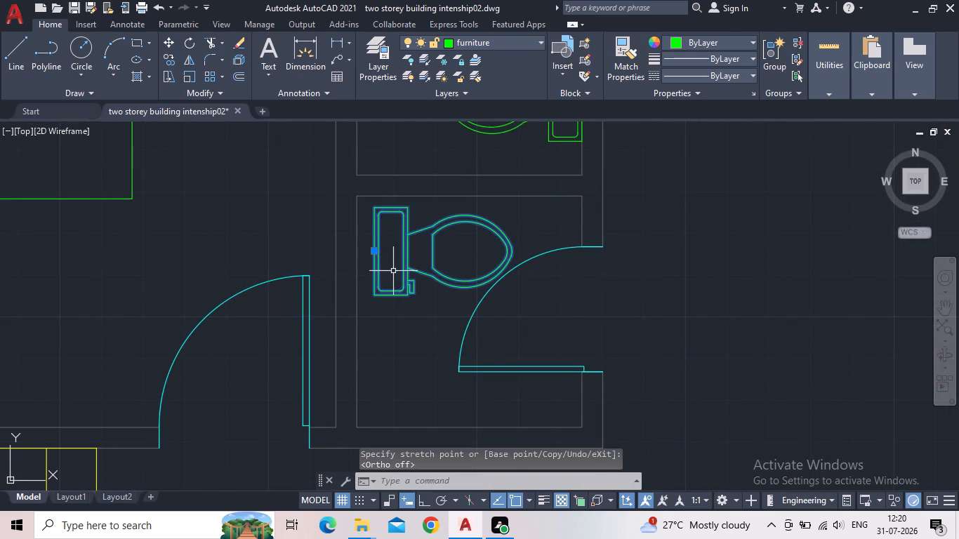
pyautogui.press('Escape')
# Scale the small room's toilet down freehand about the midpoint of its tank's back edge, so it clears the door swing.
pyautogui.press('s')
pyautogui.press('c')
pyautogui.press('space')
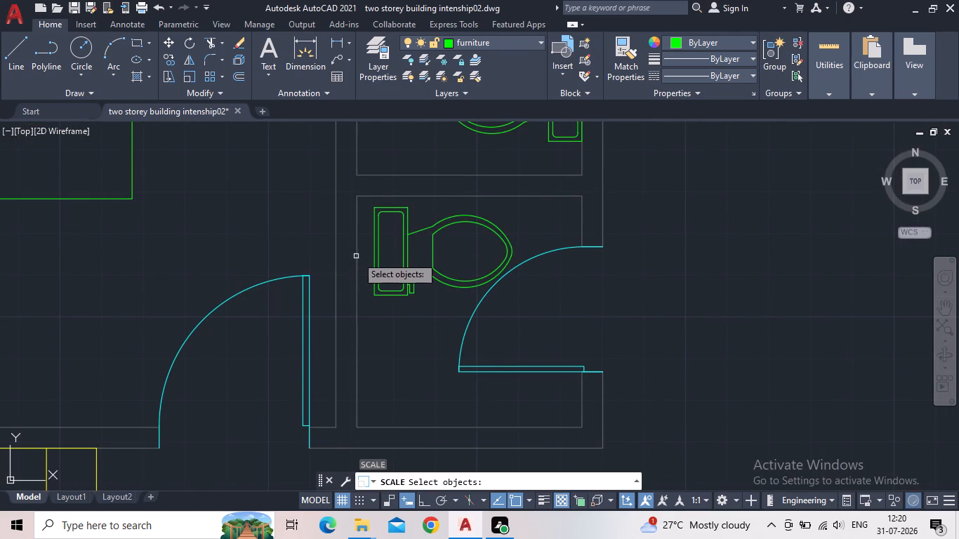
pyautogui.click(378, 260)
pyautogui.press('space')
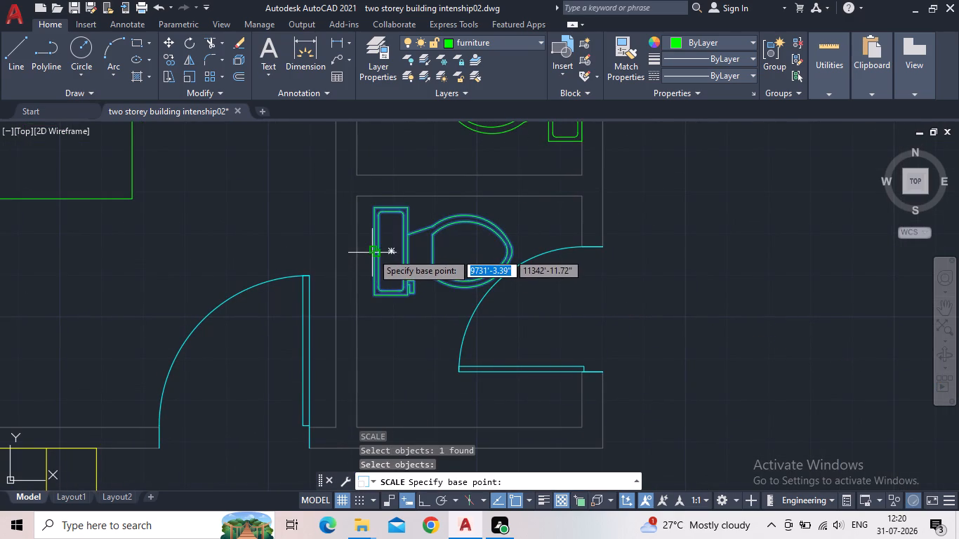
pyautogui.click(372, 253)
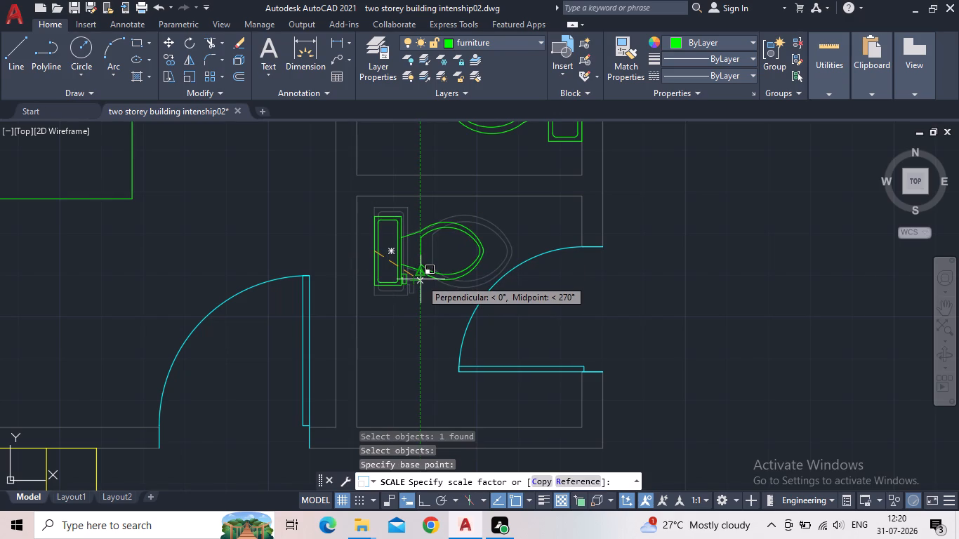
pyautogui.click(411, 280)
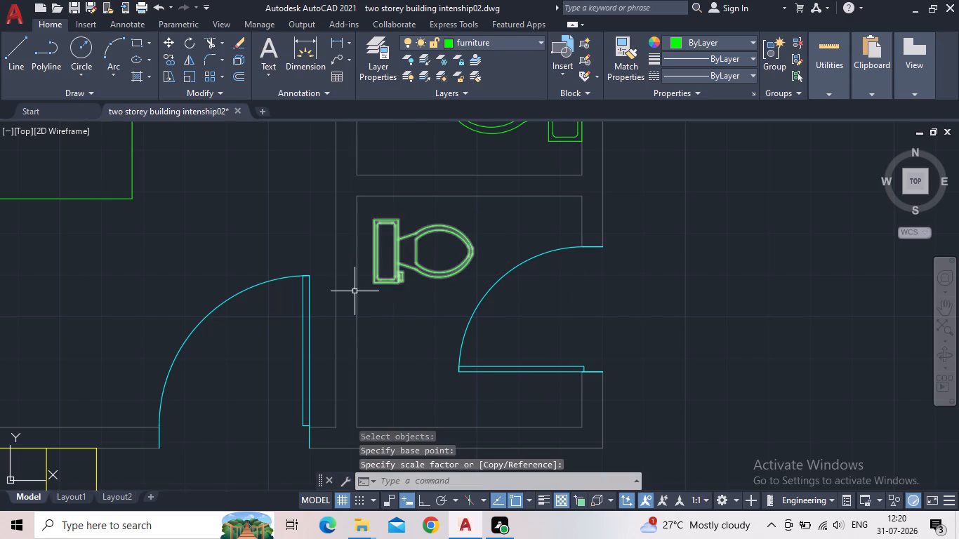
pyautogui.press('Escape')
# Move the reduced toilet by its tank's back edge closer to the small room's inner west wall, leaving a slight gap.
pyautogui.click(376, 269)
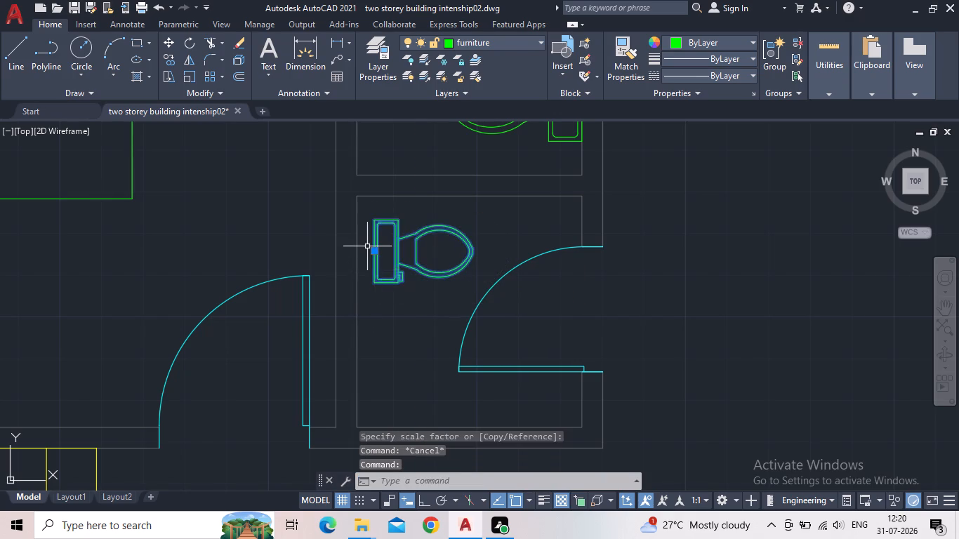
pyautogui.scroll(2, 366, 246)
pyautogui.click(384, 258)
pyautogui.moveTo(347, 242); pyautogui.dragTo(348, 267, button='middle')
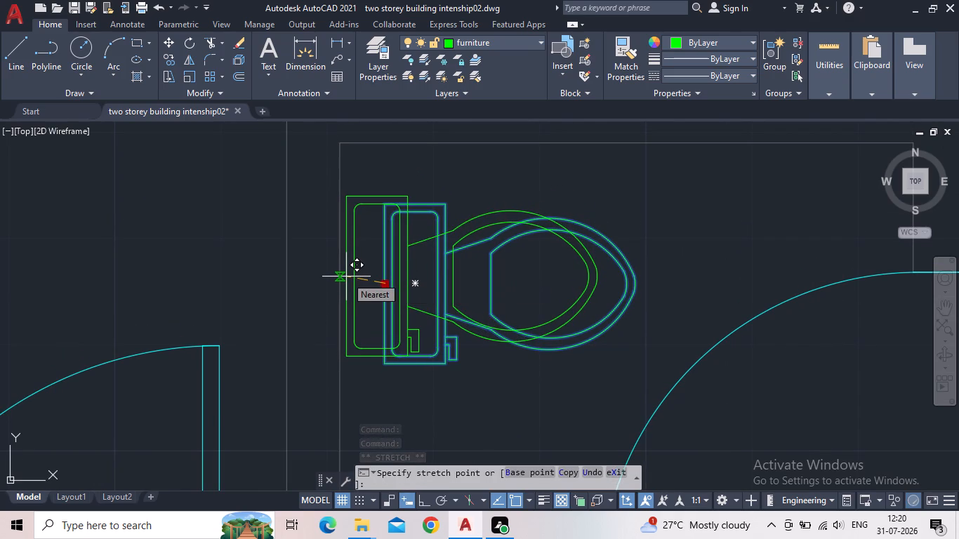
pyautogui.scroll(-2, 349, 277)
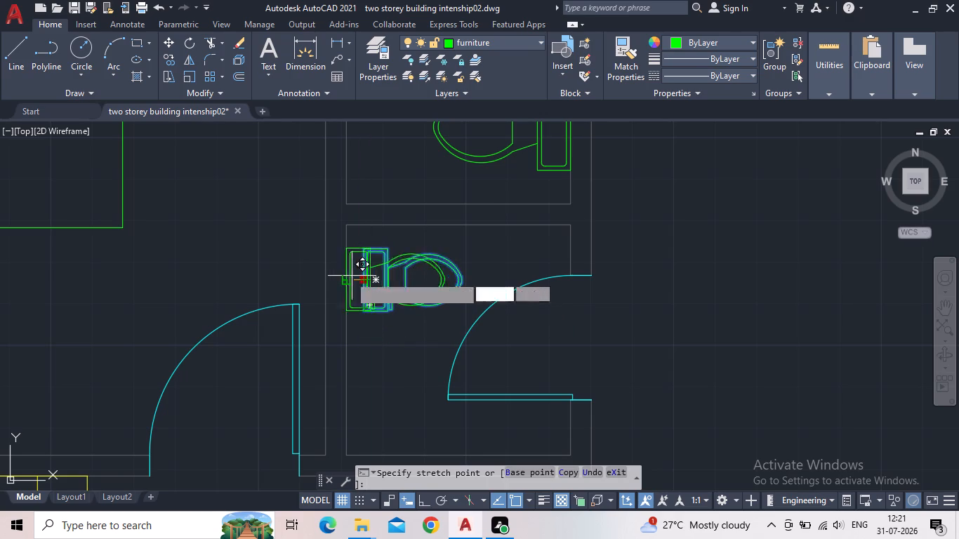
pyautogui.scroll(2, 347, 274)
pyautogui.click(355, 270)
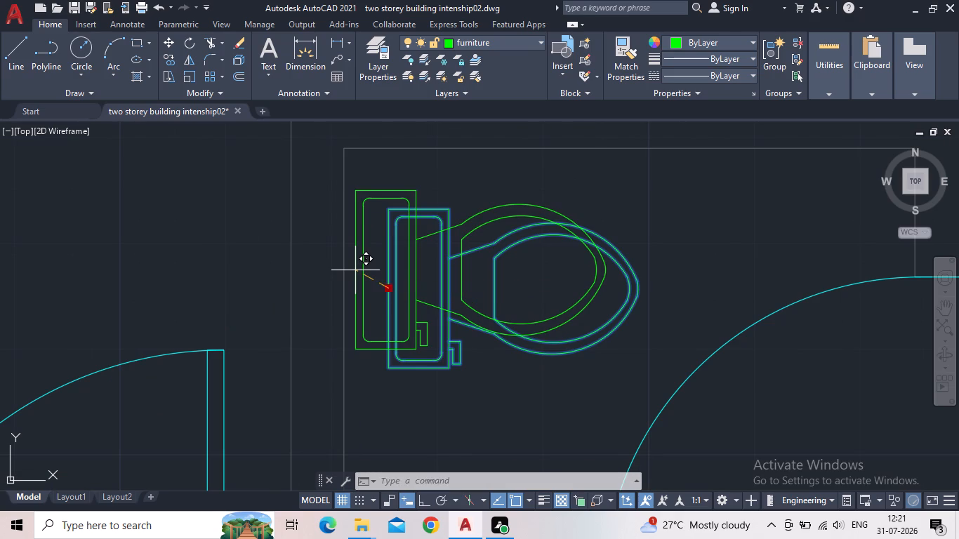
pyautogui.scroll(-2, 354, 281)
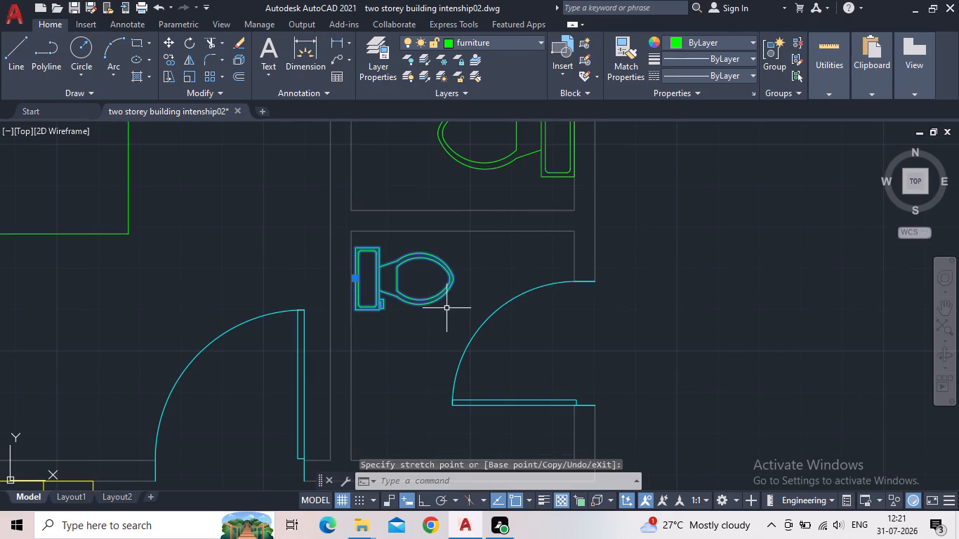
pyautogui.press('Escape')
# Move the oval washbasin block by its centre from the fixture group to the open space just east of the small room's door.
pyautogui.scroll(-1, 462, 323)
pyautogui.moveTo(433, 316); pyautogui.dragTo(348, 268, button='middle')
pyautogui.scroll(-1, 345, 270)
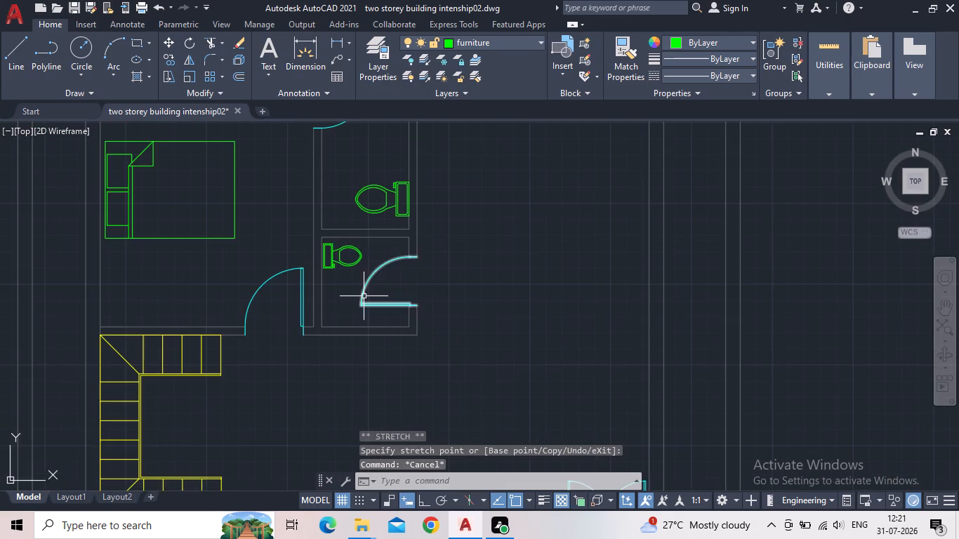
pyautogui.moveTo(408, 272); pyautogui.dragTo(402, 366, button='middle')
pyautogui.moveTo(472, 378); pyautogui.dragTo(291, 296, button='middle')
pyautogui.scroll(-1, 284, 293)
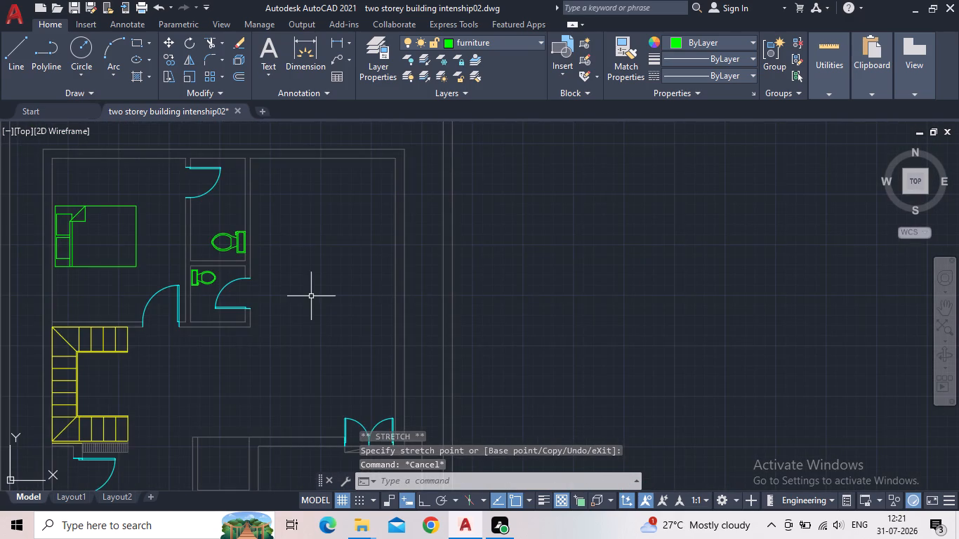
pyautogui.moveTo(553, 356); pyautogui.dragTo(355, 316, button='middle')
pyautogui.scroll(-2, 508, 372)
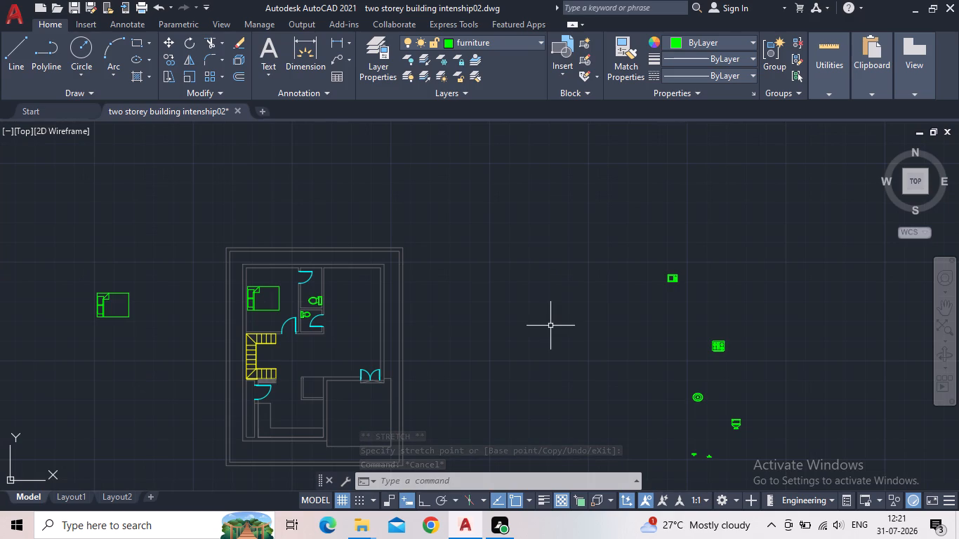
pyautogui.scroll(4, 746, 420)
pyautogui.moveTo(654, 362); pyautogui.dragTo(633, 343)
pyautogui.click(512, 248)
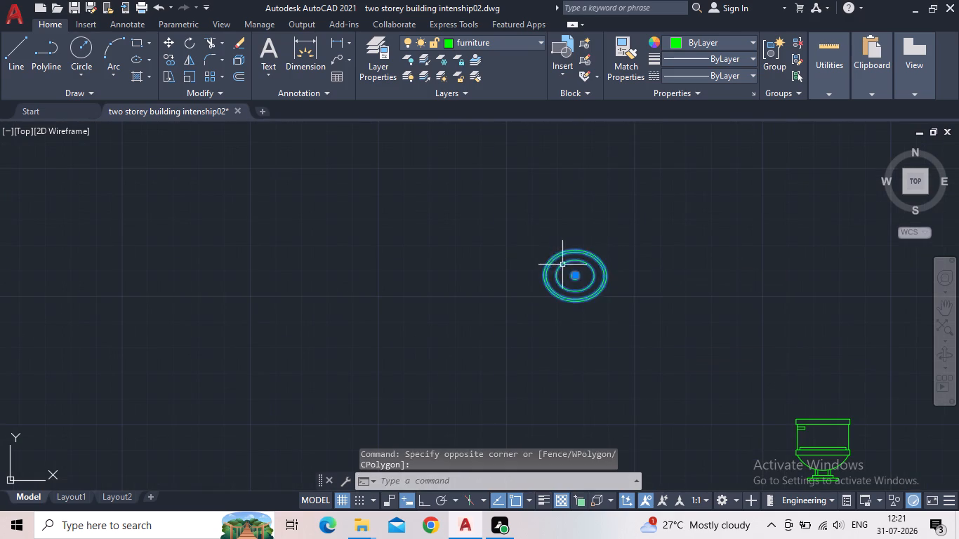
pyautogui.scroll(1, 581, 280)
pyautogui.moveTo(571, 274); pyautogui.dragTo(543, 269)
pyautogui.moveTo(181, 220); pyautogui.dragTo(617, 348, button='middle')
pyautogui.scroll(1, 186, 227)
pyautogui.scroll(-2, 617, 348)
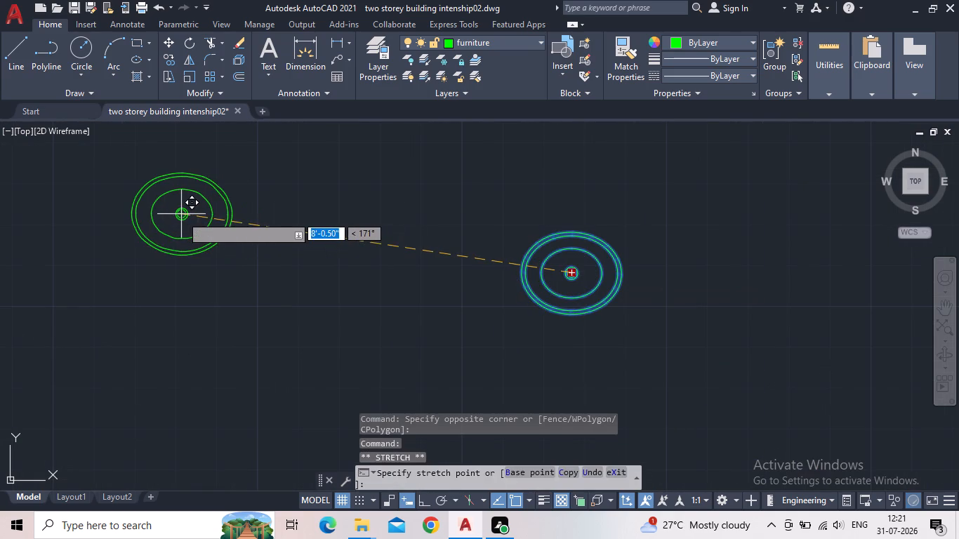
pyautogui.scroll(-1, 181, 219)
pyautogui.scroll(-1, 417, 308)
pyautogui.scroll(-4, 326, 296)
pyautogui.scroll(1, 121, 298)
pyautogui.moveTo(138, 302); pyautogui.dragTo(239, 318, button='middle')
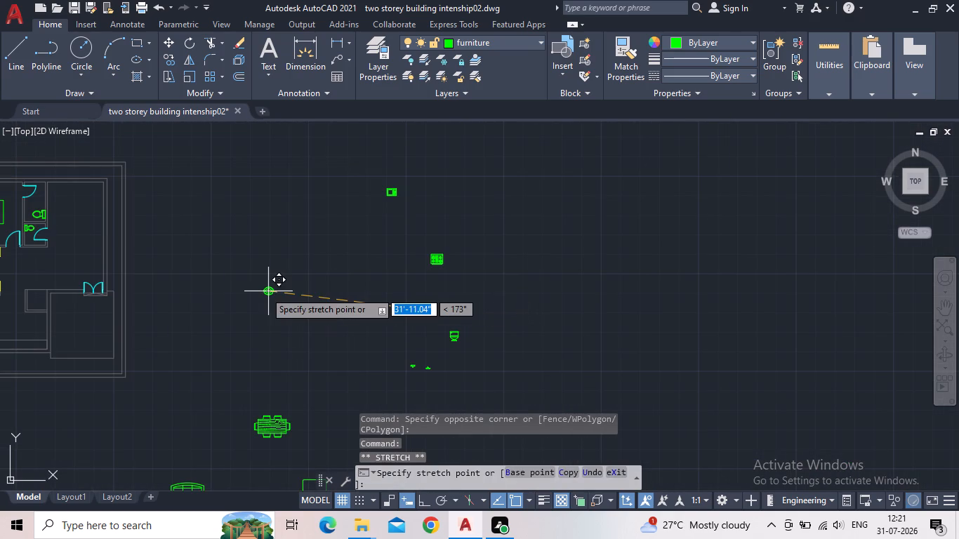
pyautogui.moveTo(239, 318); pyautogui.dragTo(385, 333, button='middle')
pyautogui.scroll(6, 221, 227)
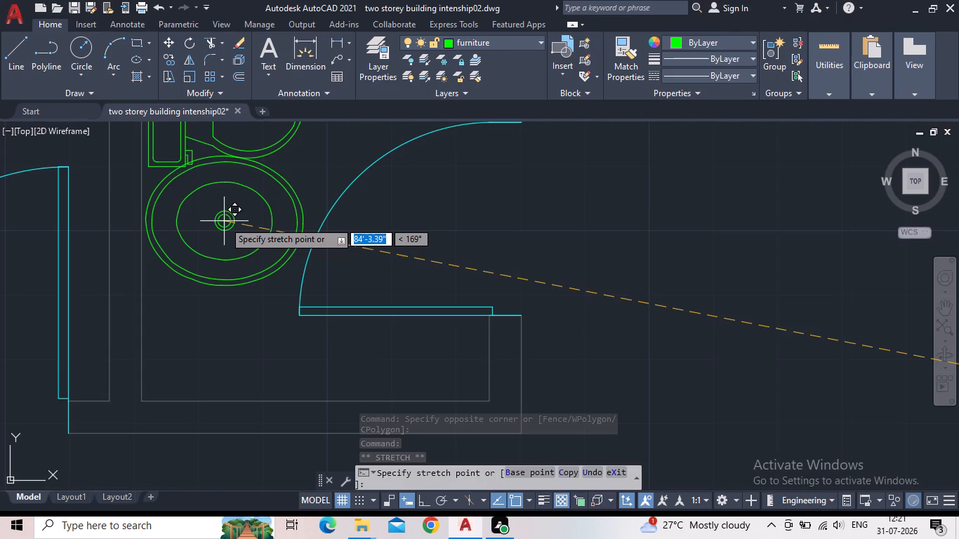
pyautogui.scroll(-2, 220, 265)
pyautogui.click(492, 260)
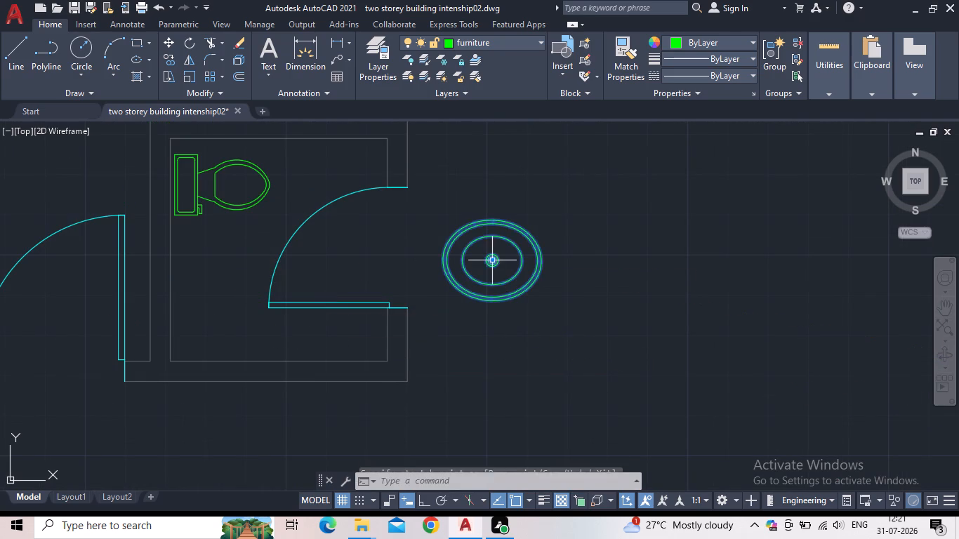
pyautogui.press('Escape')
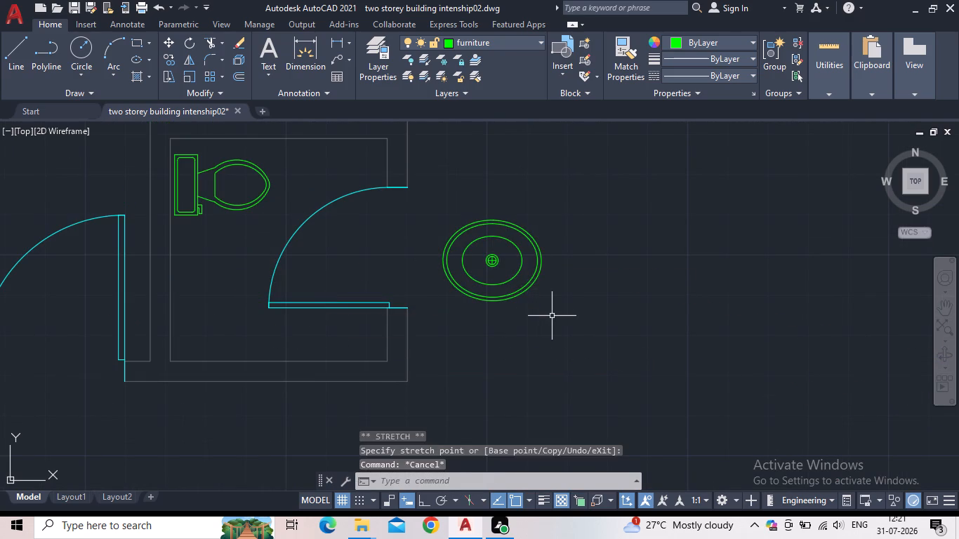
# Rotate the oval washbasin east of the small room by 90° about its centre, with Ortho on.
pyautogui.click(552, 316)
pyautogui.press('r')
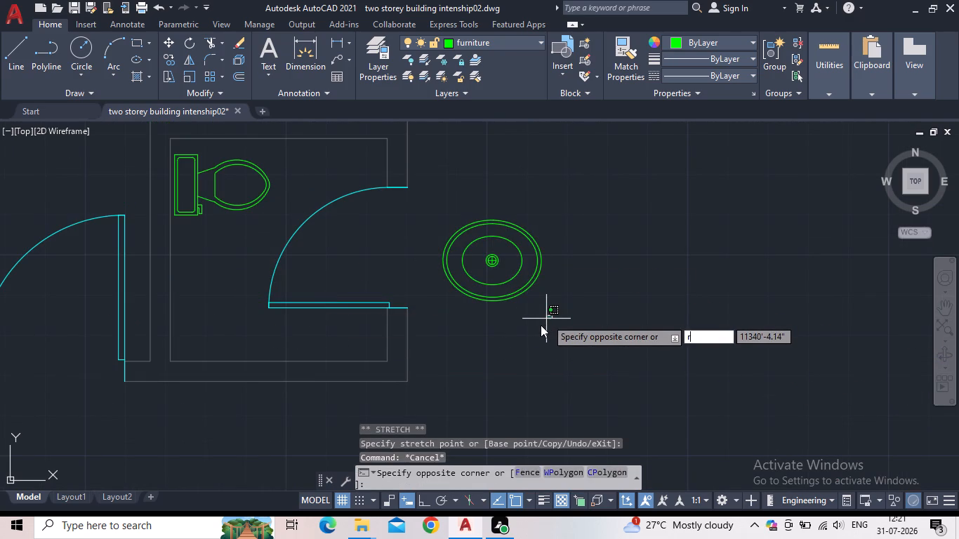
pyautogui.press('o')
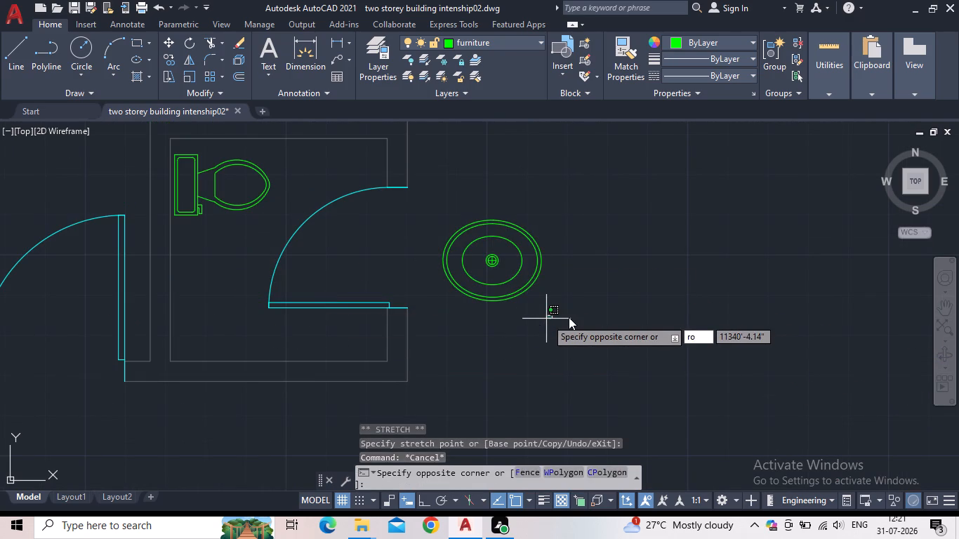
pyautogui.press('Return')
pyautogui.moveTo(557, 314); pyautogui.dragTo(538, 302)
pyautogui.click(491, 267)
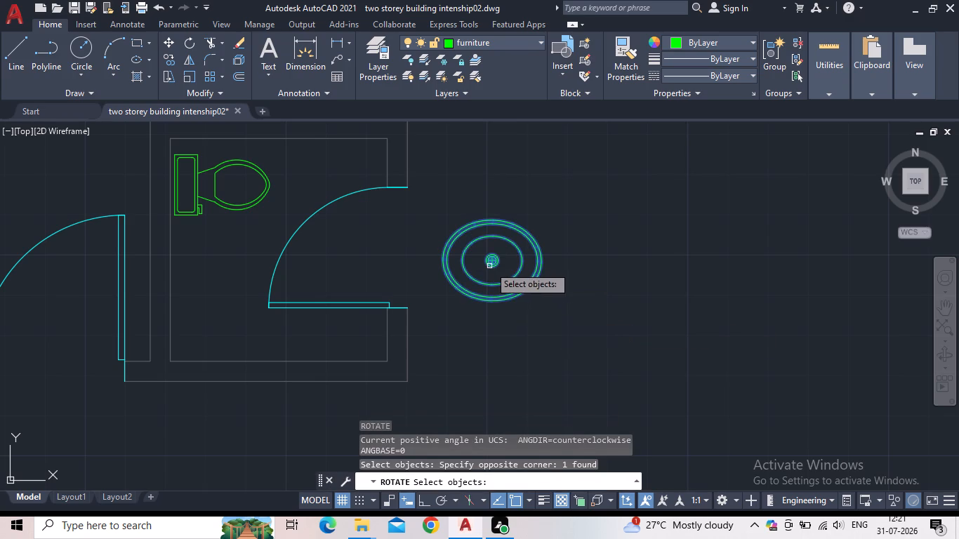
pyautogui.press('space')
pyautogui.click(420, 503)
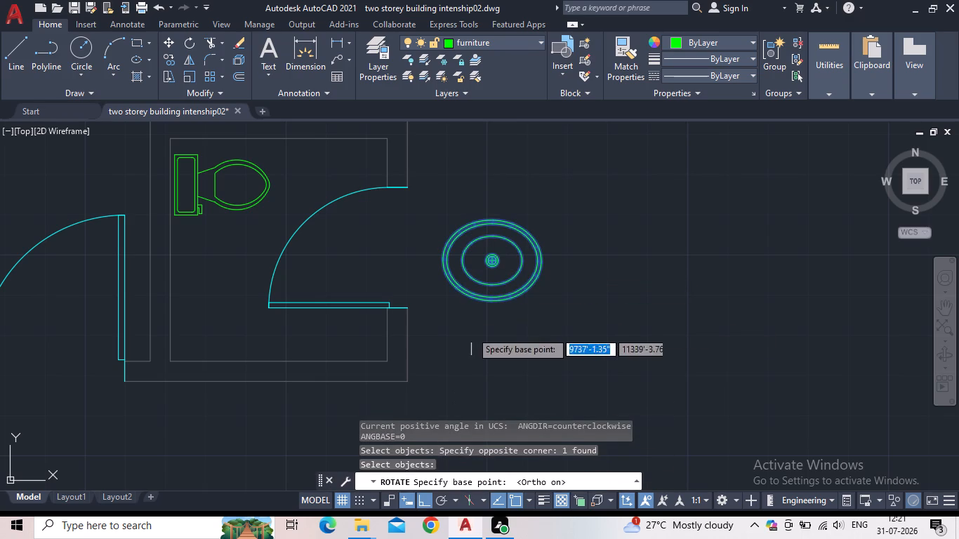
pyautogui.click(496, 262)
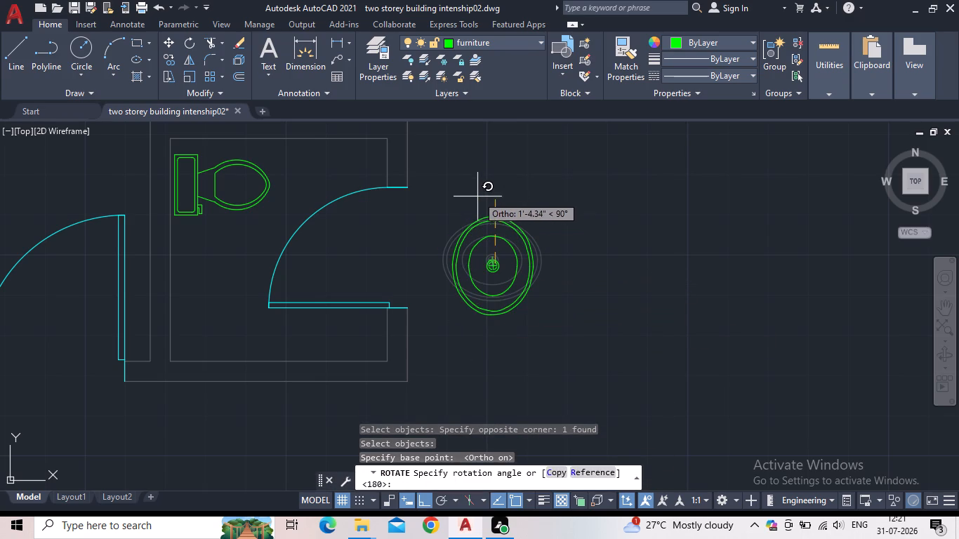
pyautogui.click(479, 171)
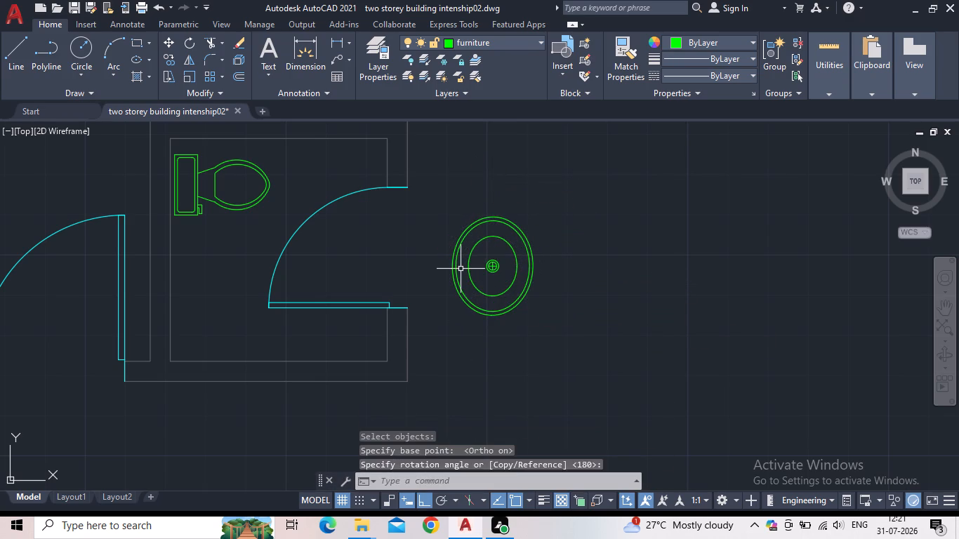
pyautogui.press('Escape')
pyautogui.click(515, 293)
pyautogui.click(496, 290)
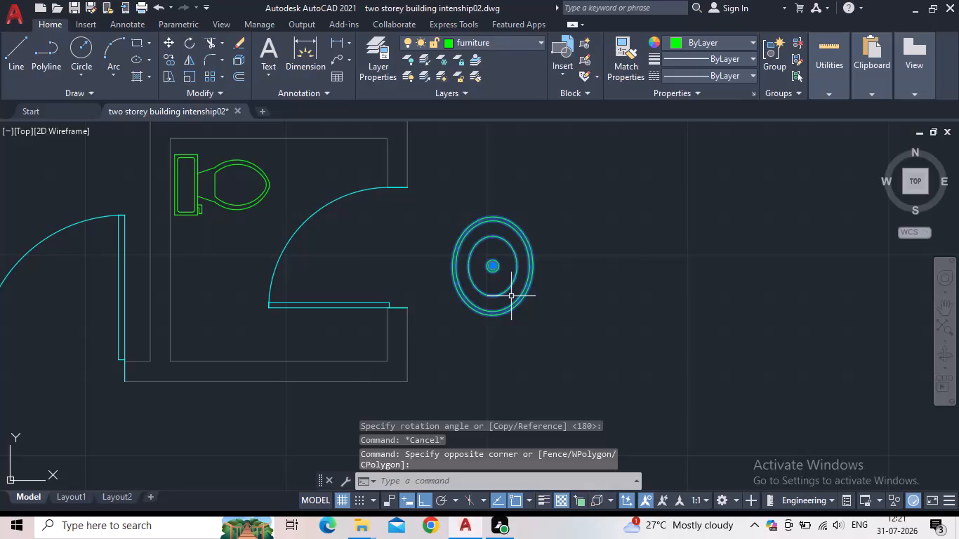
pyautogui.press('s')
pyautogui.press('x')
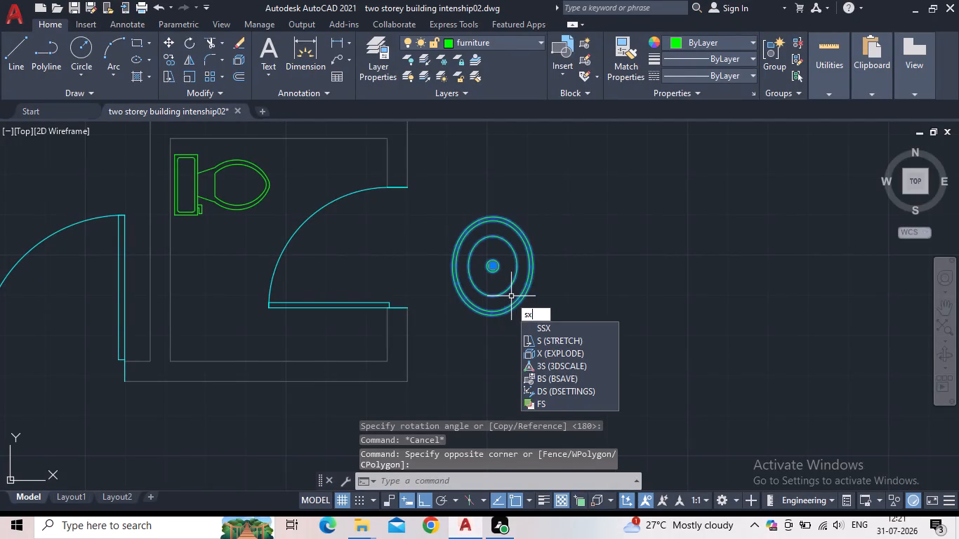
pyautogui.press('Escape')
# Move the washbasin by its centre into the small room, south of the toilet near the west wall, with Ortho off.
pyautogui.click(501, 270)
pyautogui.click(489, 265)
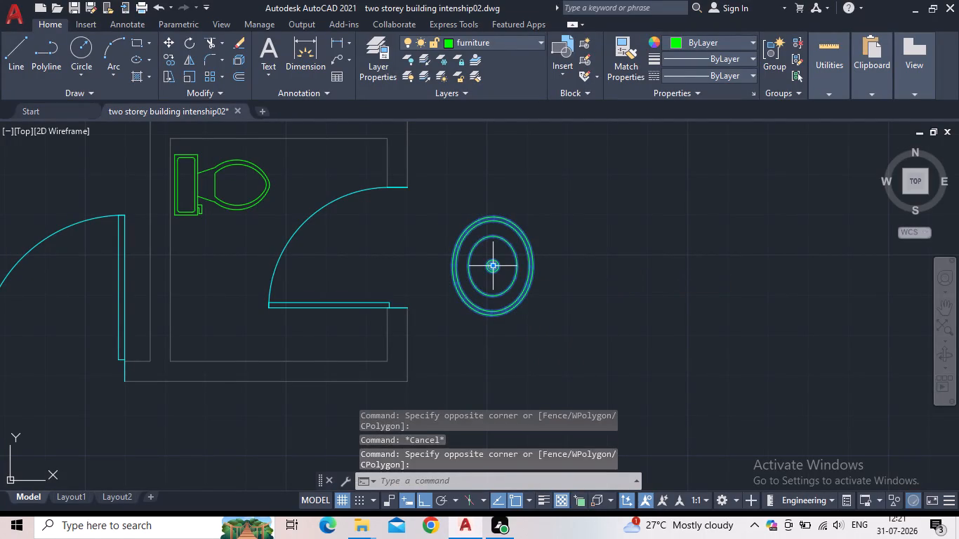
pyautogui.click(494, 266)
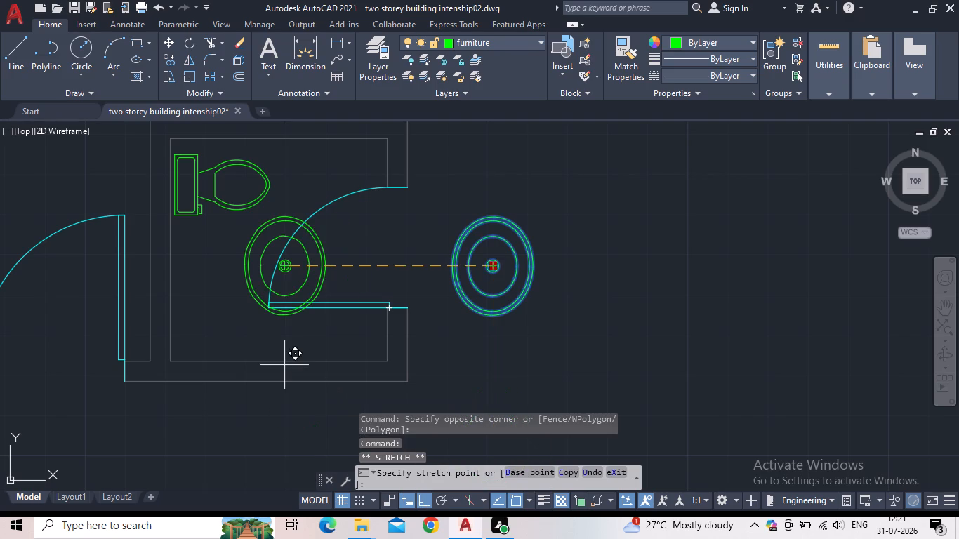
pyautogui.click(425, 496)
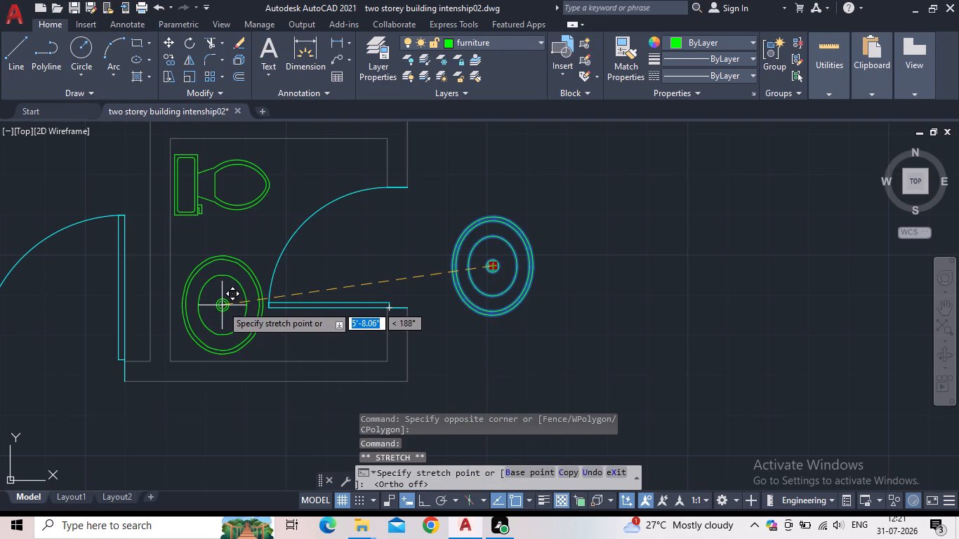
pyautogui.click(220, 306)
pyautogui.press('Escape')
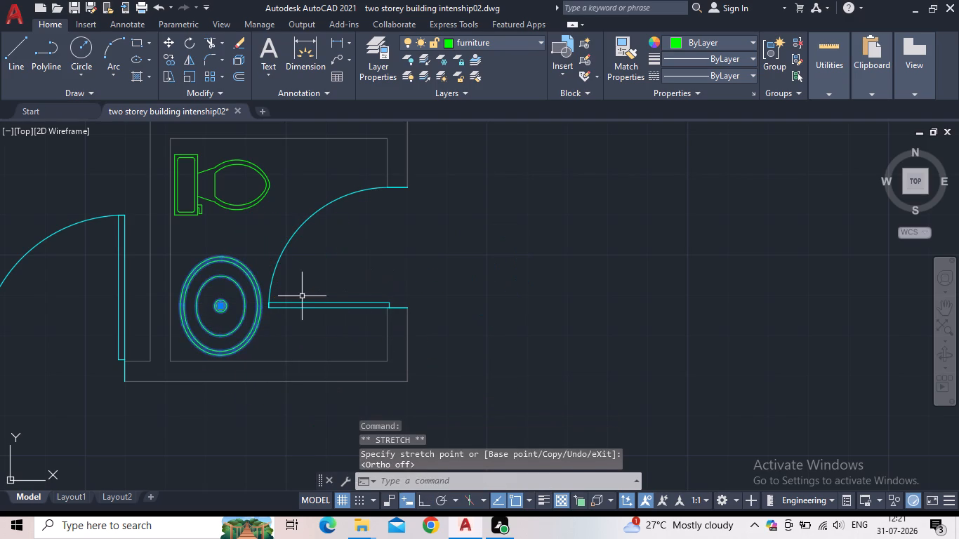
# Scale the small room's washbasin down freehand about its centre by a factor of about 0.87.
pyautogui.press('s')
pyautogui.press('c')
pyautogui.press('space')
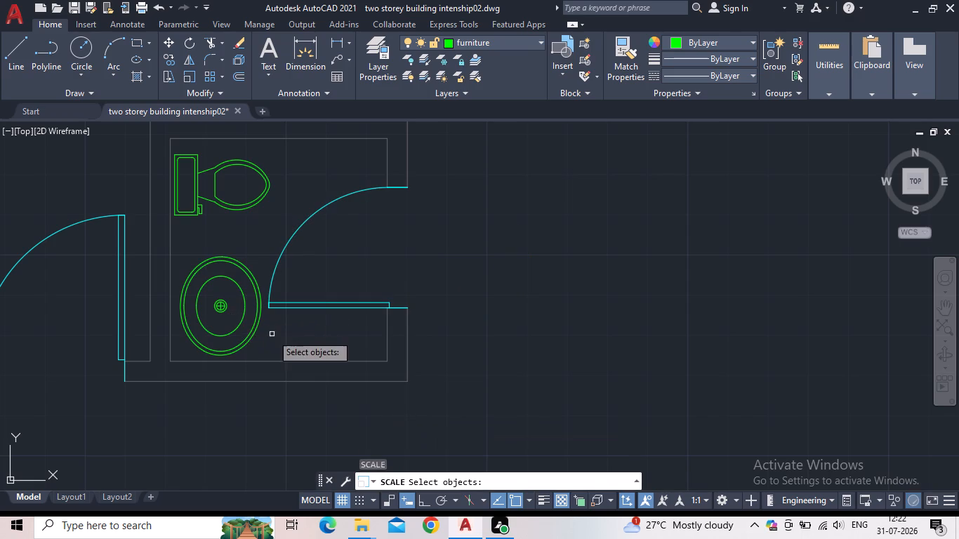
pyautogui.moveTo(272, 335); pyautogui.dragTo(253, 331)
pyautogui.click(227, 324)
pyautogui.press('space')
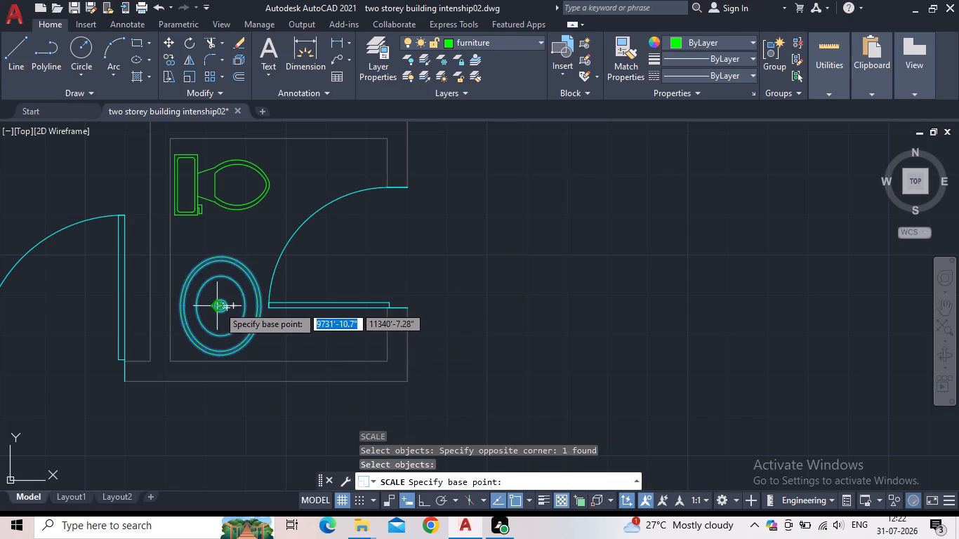
pyautogui.click(219, 307)
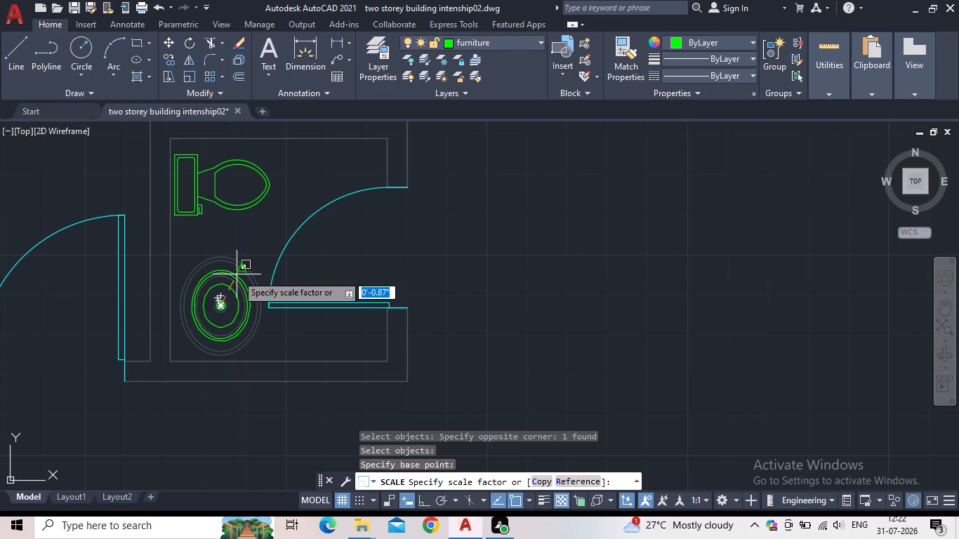
pyautogui.click(237, 274)
# Shift the reduced washbasin by its centre slightly towards the small room's west wall.
pyautogui.scroll(-1, 239, 305)
pyautogui.click(231, 307)
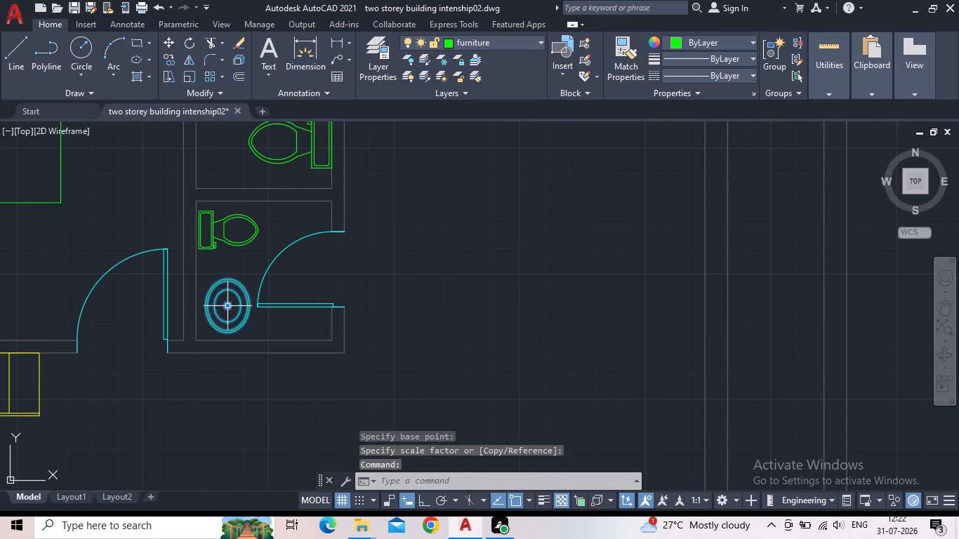
pyautogui.click(225, 306)
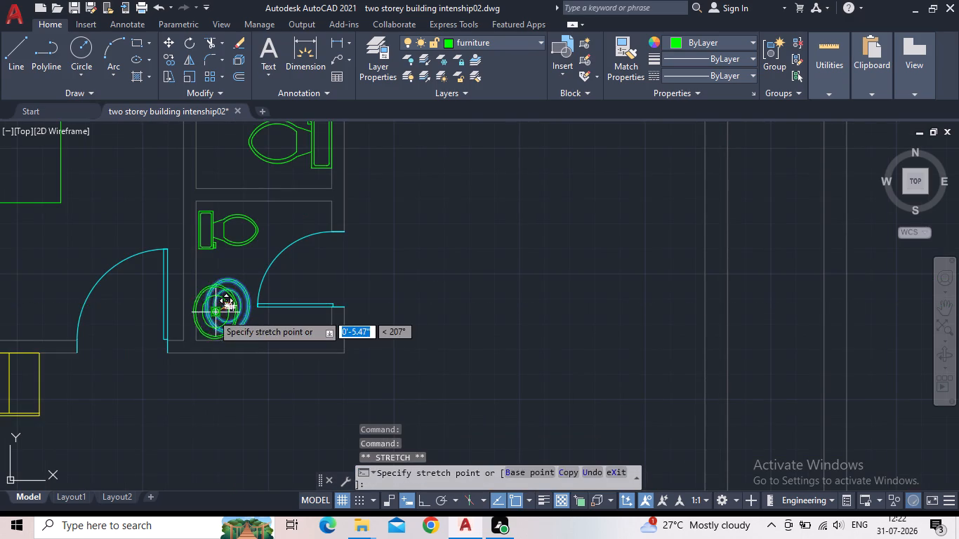
pyautogui.scroll(3, 209, 318)
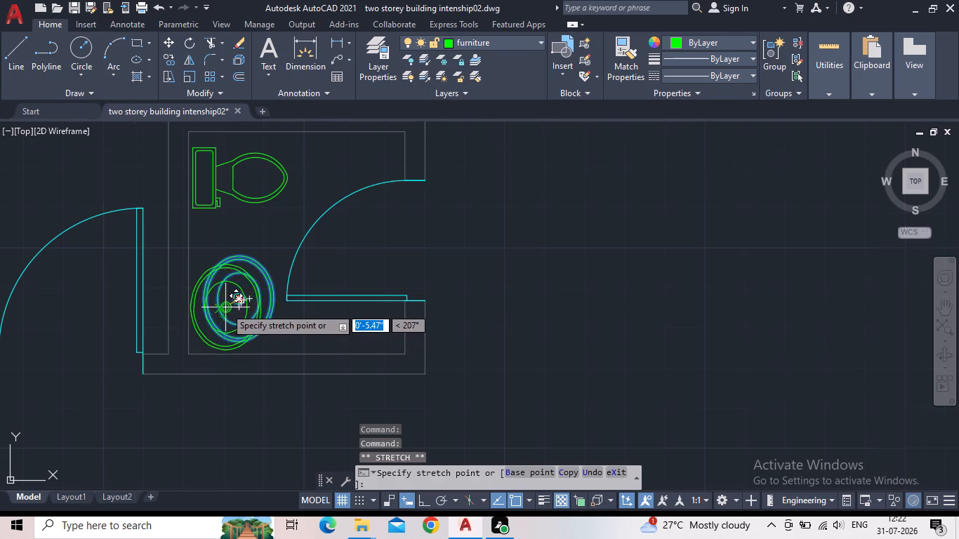
pyautogui.click(237, 300)
pyautogui.press('Escape')
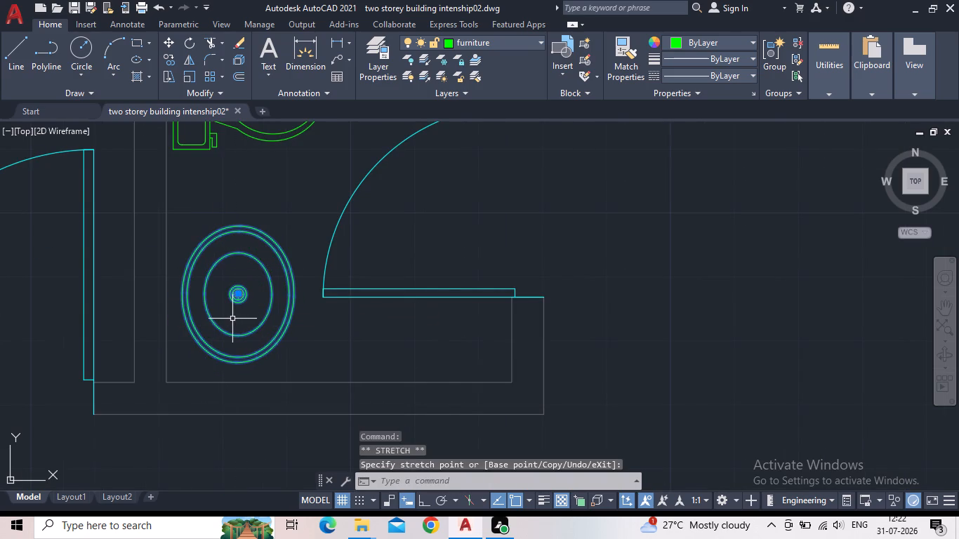
# Scale the small room's washbasin down again freehand about its centre, making it clearly smaller than the door-side gap.
pyautogui.press('space')
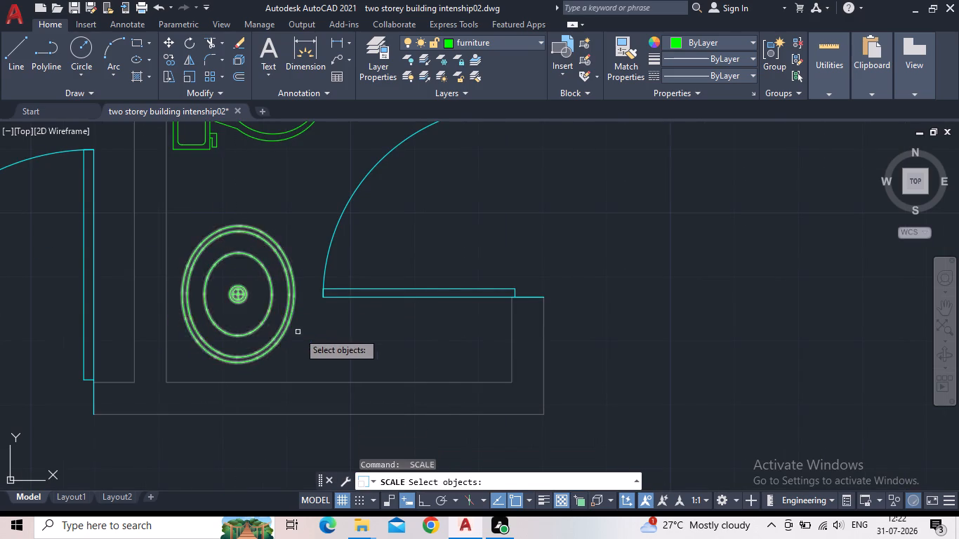
pyautogui.moveTo(300, 333); pyautogui.dragTo(293, 332)
pyautogui.click(263, 326)
pyautogui.press('space')
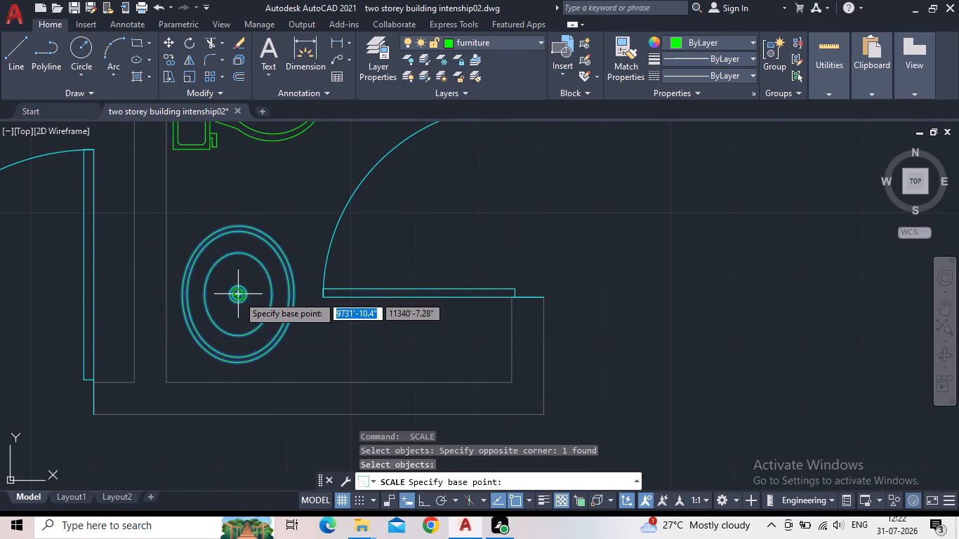
pyautogui.click(238, 295)
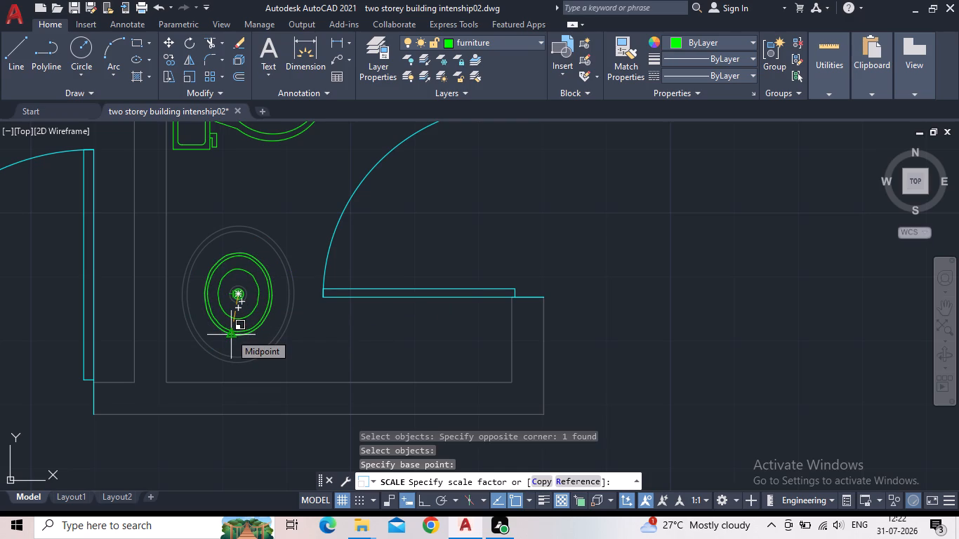
pyautogui.click(230, 338)
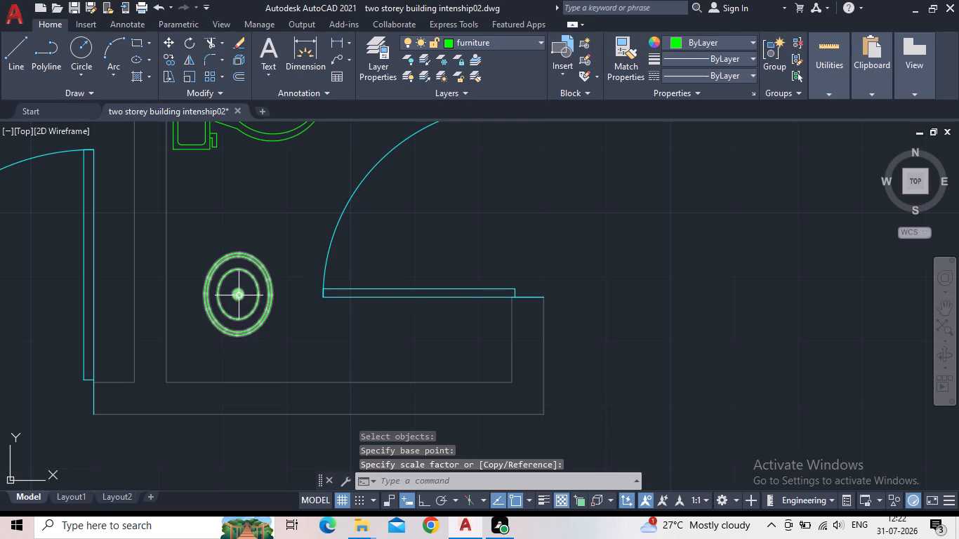
# Move the reduced washbasin by its centre slightly southwest, towards the small room's southwest corner.
pyautogui.click(236, 297)
pyautogui.moveTo(239, 293); pyautogui.dragTo(232, 294)
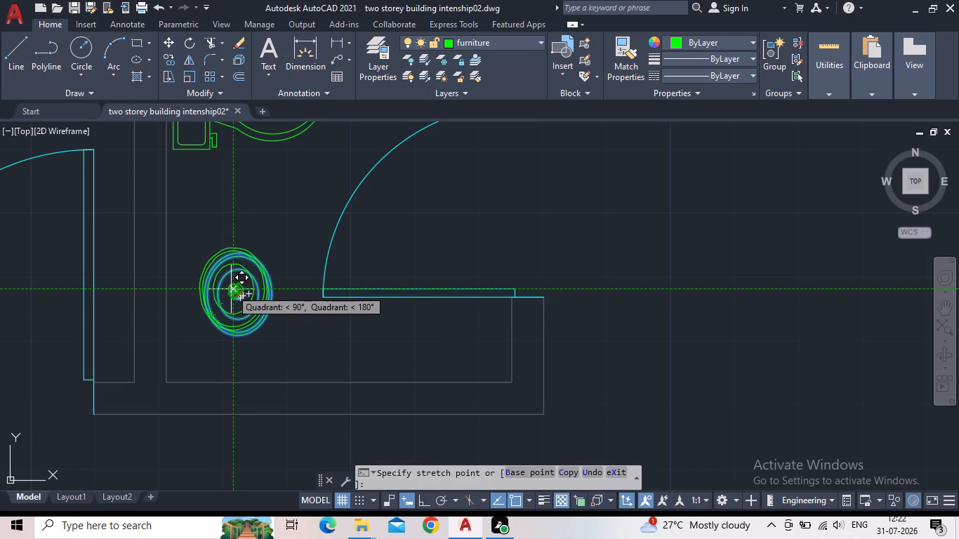
pyautogui.click(227, 320)
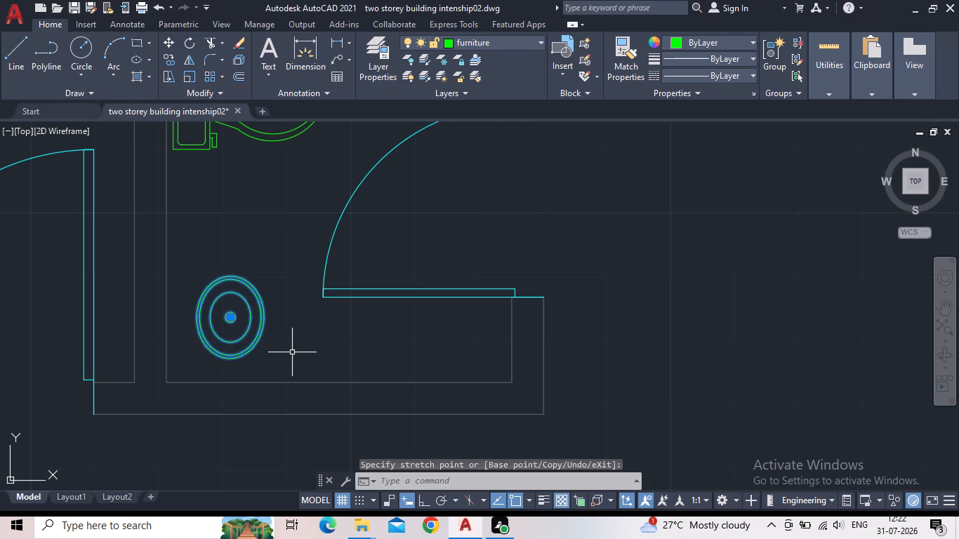
# Rotate the small room's washbasin 90° about its centre with Ortho on, so its long axis runs east-west.
pyautogui.press('r')
pyautogui.press('o')
pyautogui.press('Return')
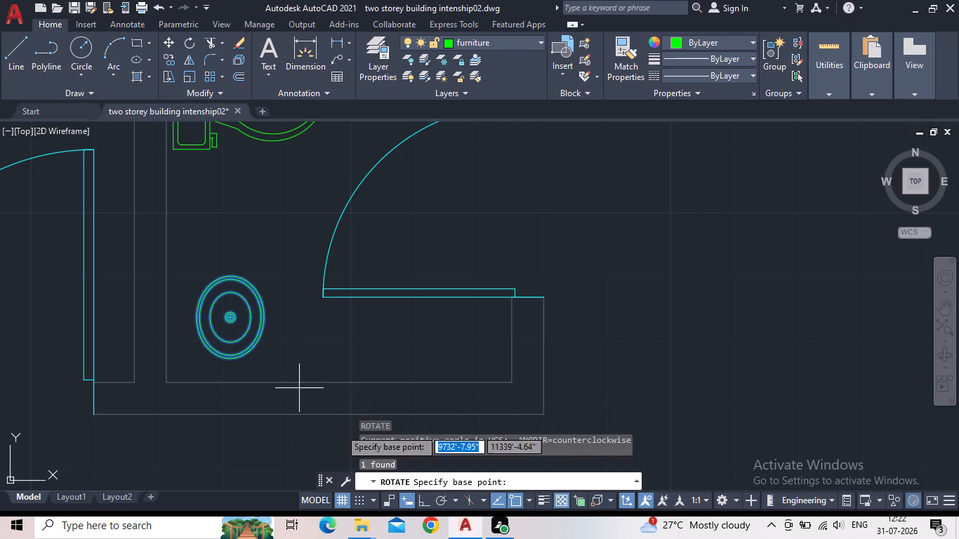
pyautogui.click(425, 501)
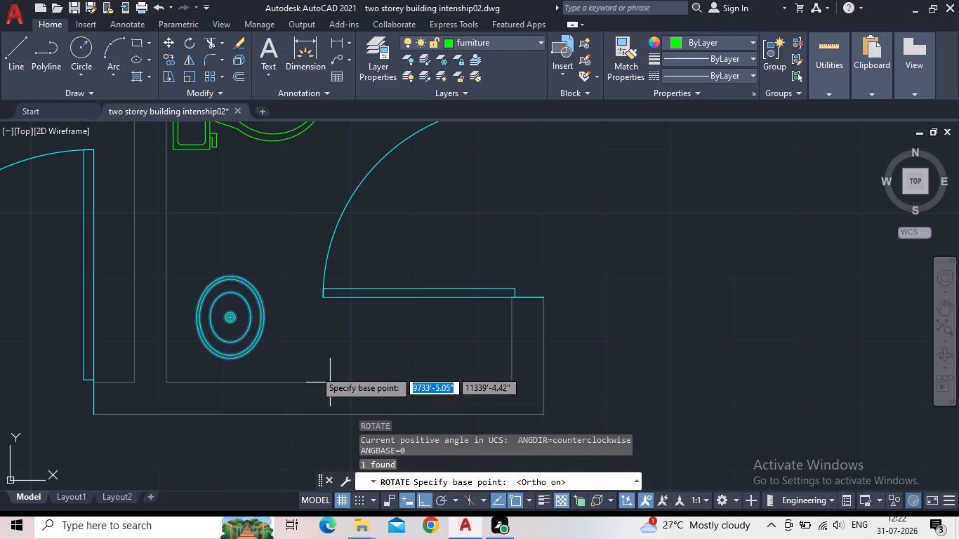
pyautogui.click(232, 317)
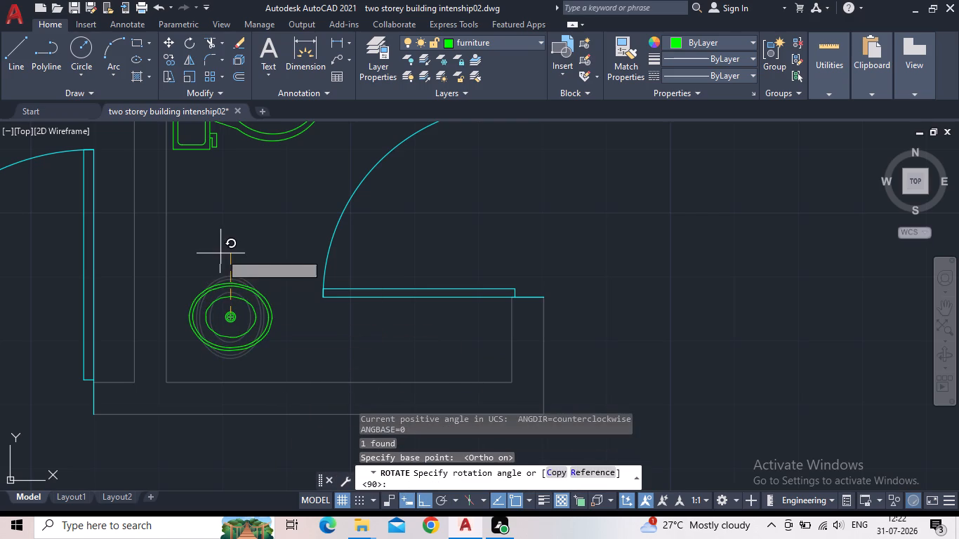
pyautogui.click(223, 236)
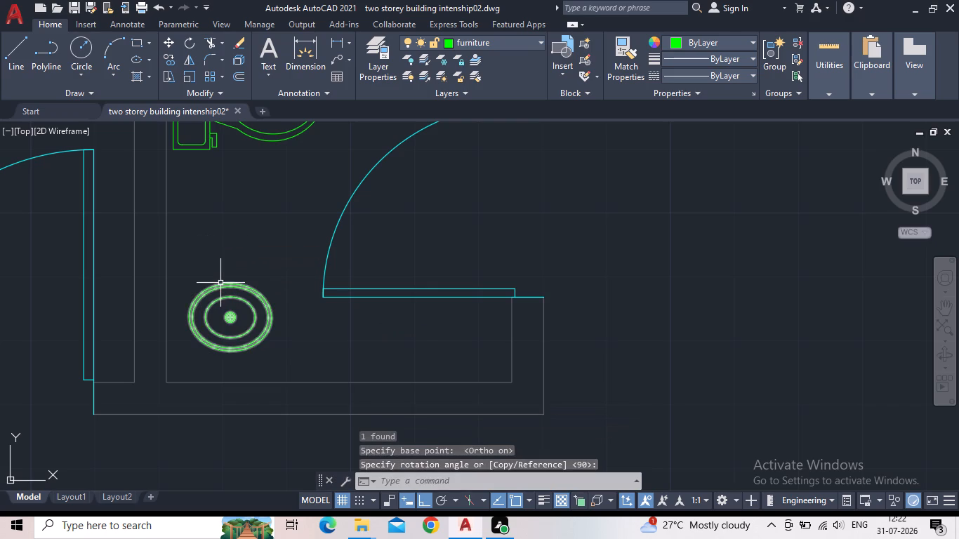
pyautogui.press('Escape')
# Move the washbasin by its centre about 3 inches straight south, closer to the small room's south wall.
pyautogui.click(231, 319)
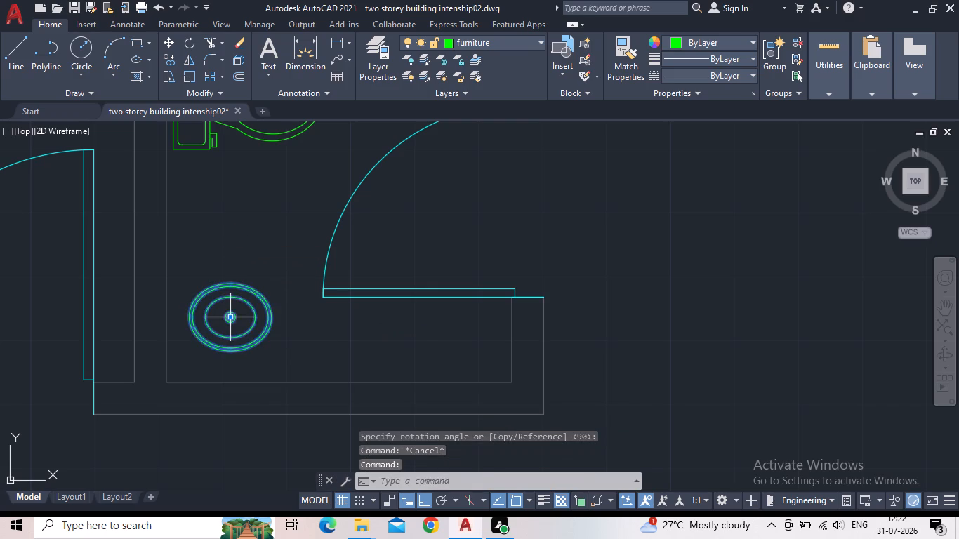
pyautogui.click(230, 319)
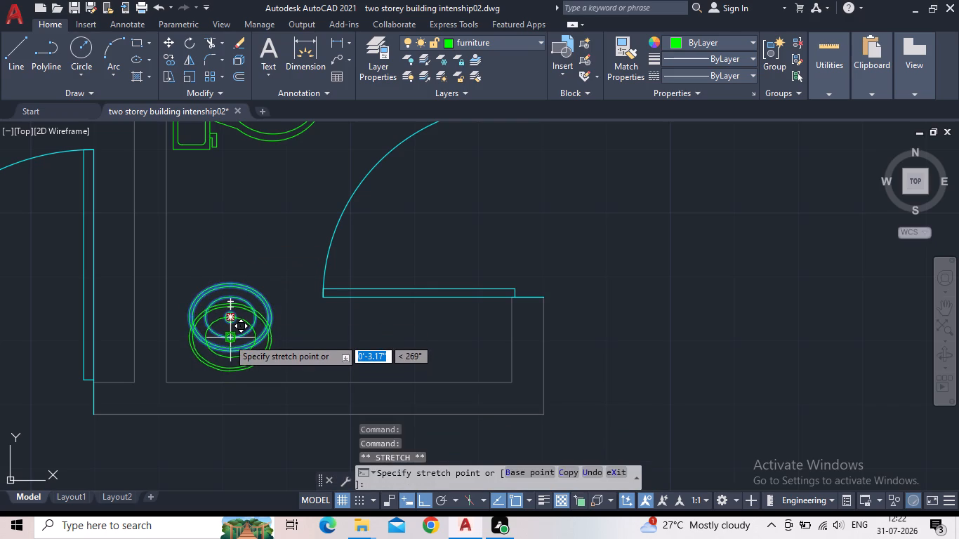
pyautogui.click(227, 338)
pyautogui.scroll(-1, 243, 342)
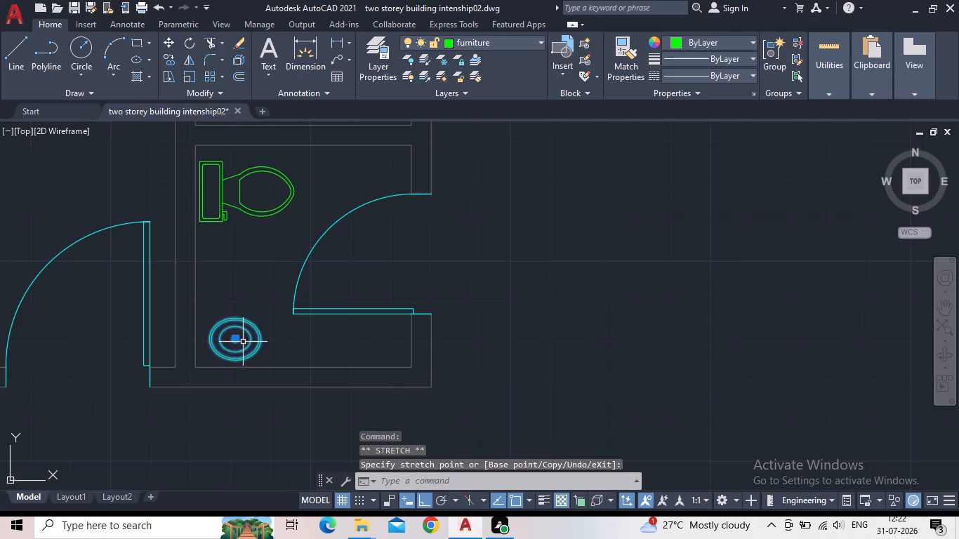
pyautogui.press('Escape')
# Copy the small room's washbasin by its centre, with Ortho off, to the upper bathroom near its northeast corner.
pyautogui.scroll(1, 244, 333)
pyautogui.scroll(-3, 244, 334)
pyautogui.scroll(1, 242, 345)
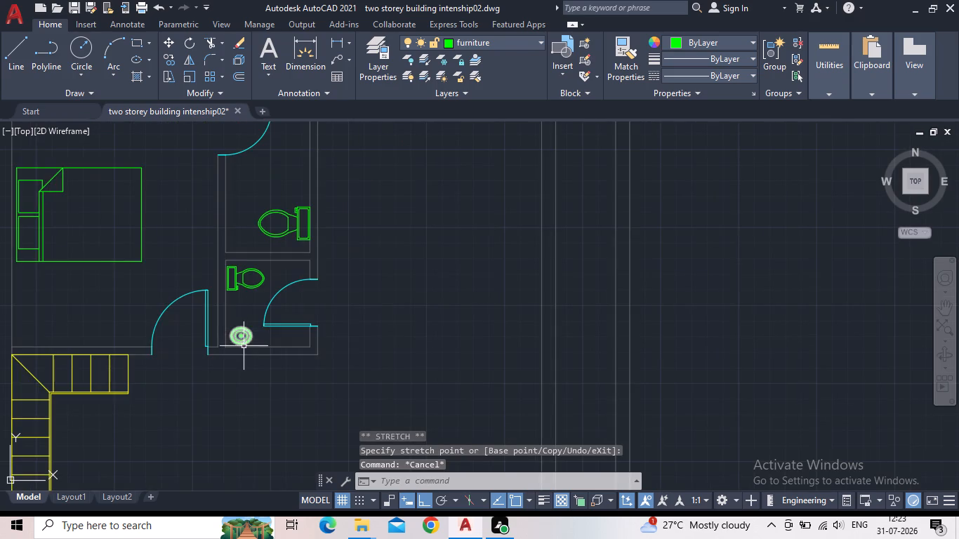
pyautogui.scroll(2, 232, 326)
pyautogui.click(305, 360)
pyautogui.click(242, 341)
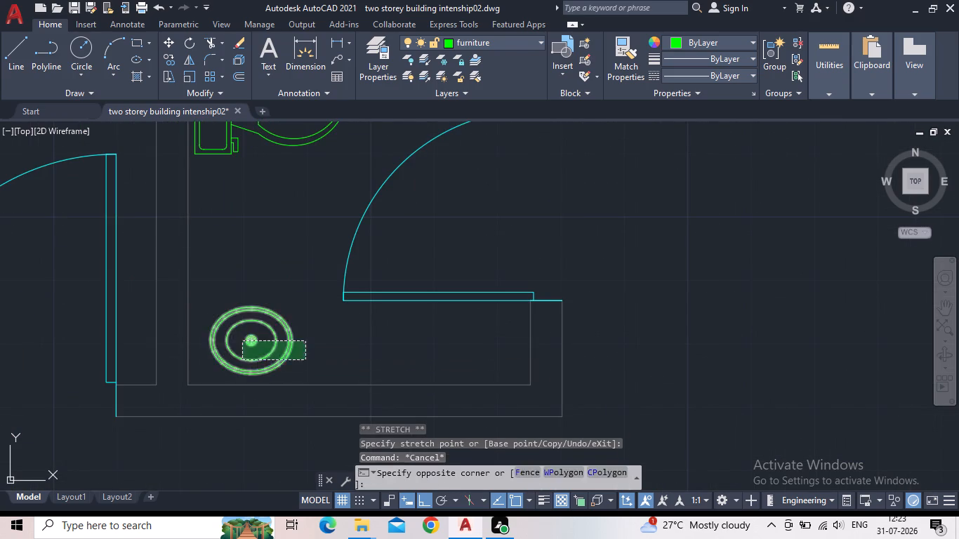
pyautogui.scroll(2, 242, 342)
pyautogui.press('c')
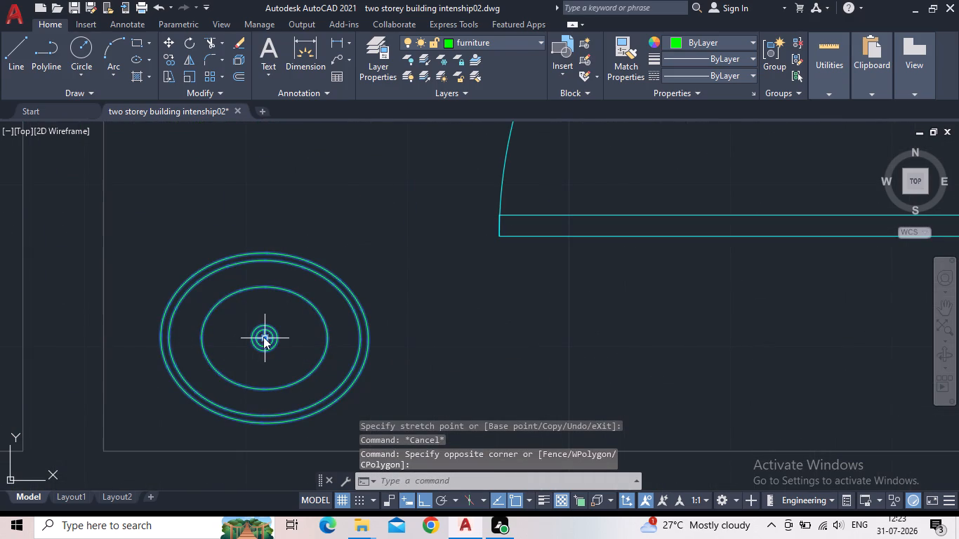
pyautogui.press('o')
pyautogui.press('space')
pyautogui.click(265, 341)
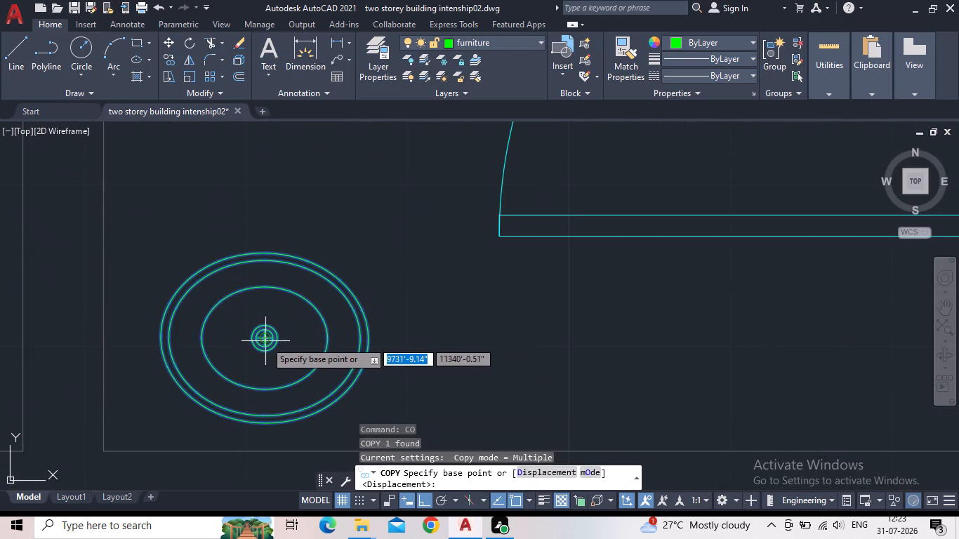
pyautogui.moveTo(312, 186); pyautogui.dragTo(283, 277, button='middle')
pyautogui.scroll(-1, 282, 277)
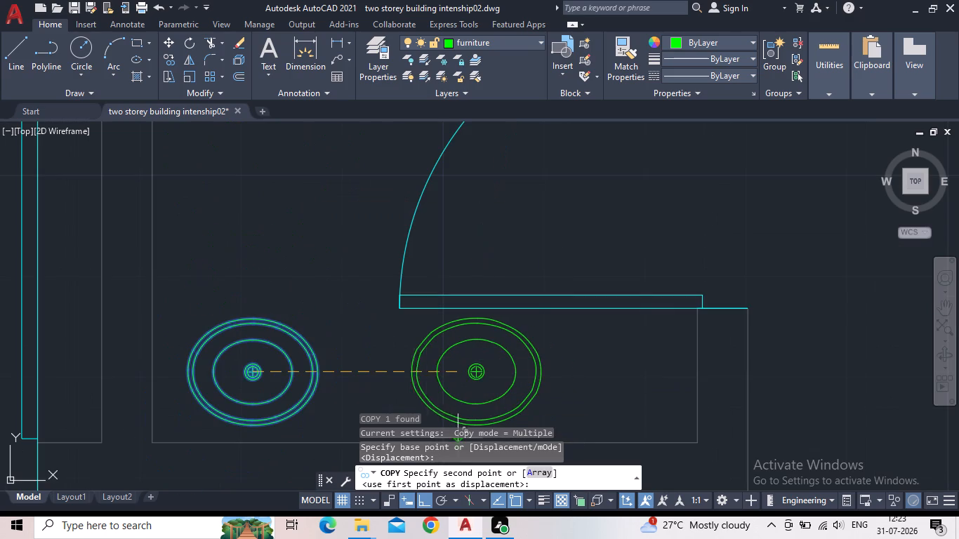
pyautogui.click(421, 502)
pyautogui.moveTo(347, 233); pyautogui.dragTo(295, 361, button='middle')
pyautogui.scroll(-2, 295, 361)
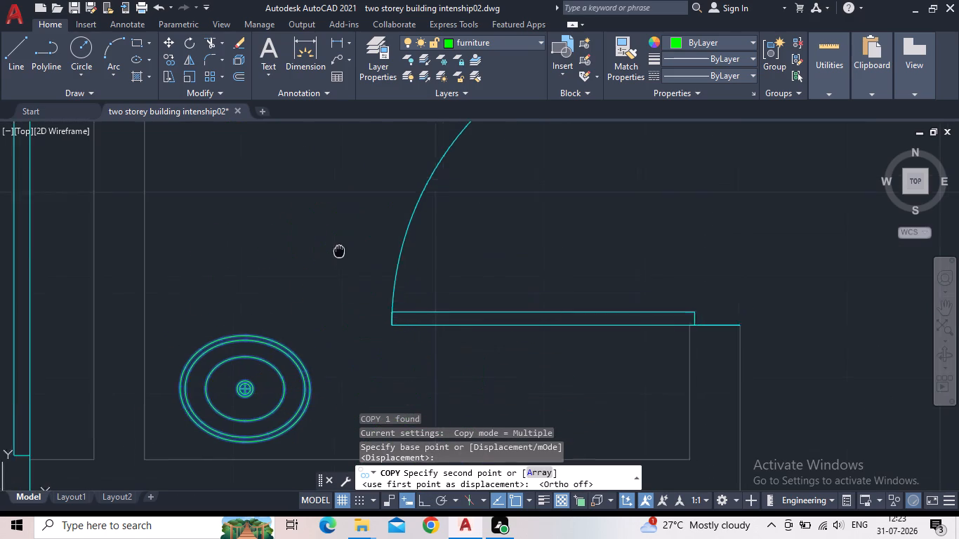
pyautogui.moveTo(327, 248); pyautogui.dragTo(330, 415, button='middle')
pyautogui.moveTo(373, 200); pyautogui.dragTo(319, 292, button='middle')
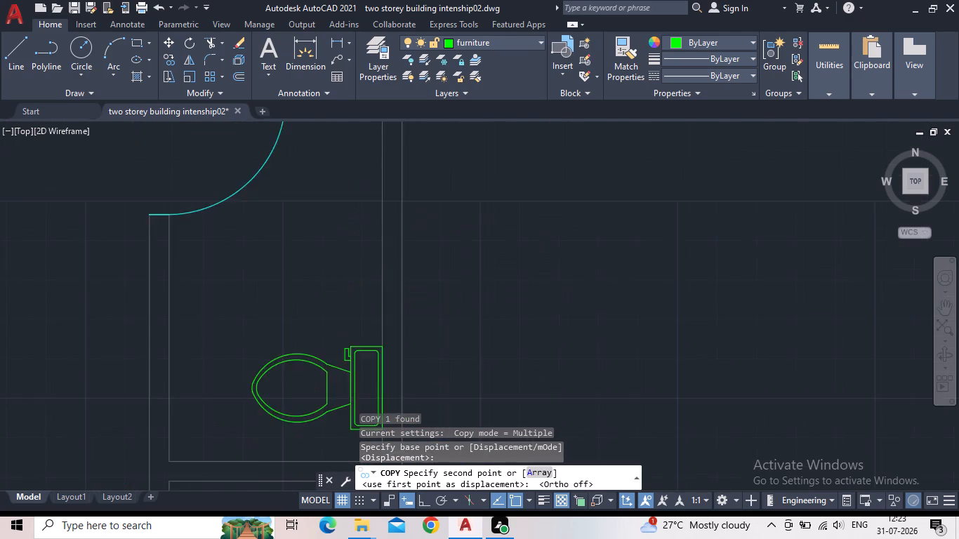
pyautogui.moveTo(319, 292); pyautogui.dragTo(303, 328, button='middle')
pyautogui.scroll(-2, 302, 234)
pyautogui.scroll(2, 315, 213)
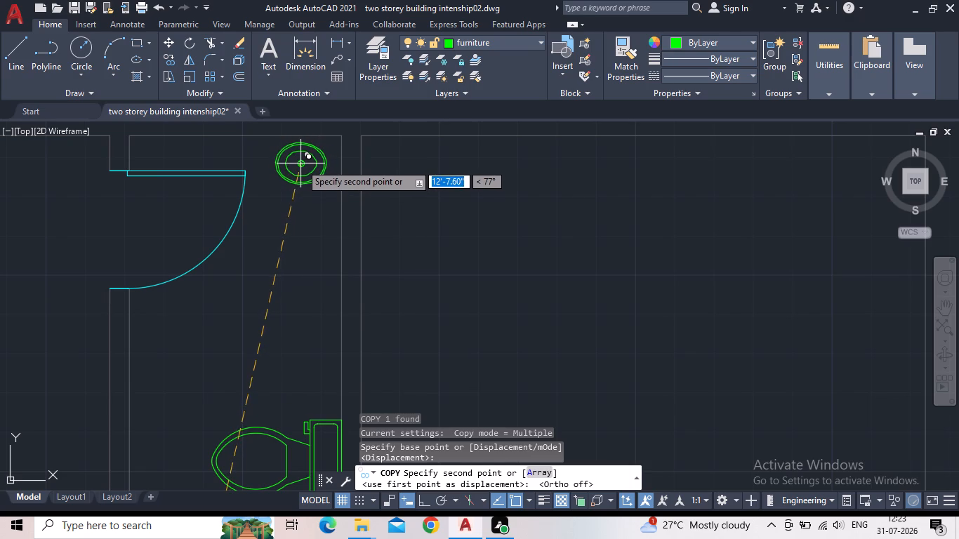
pyautogui.click(300, 164)
pyautogui.scroll(-2, 363, 253)
pyautogui.press('Escape')
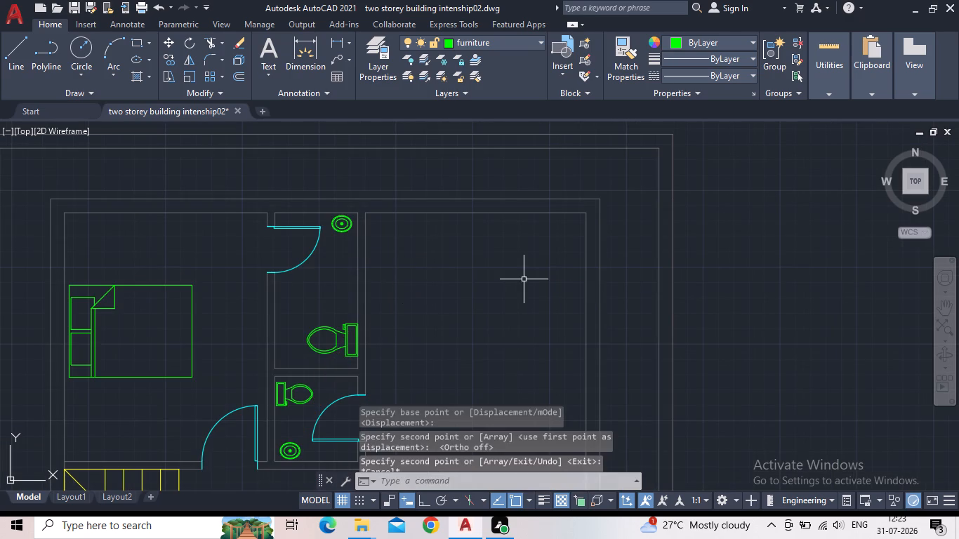
# Save the drawing.
pyautogui.scroll(-2, 385, 333)
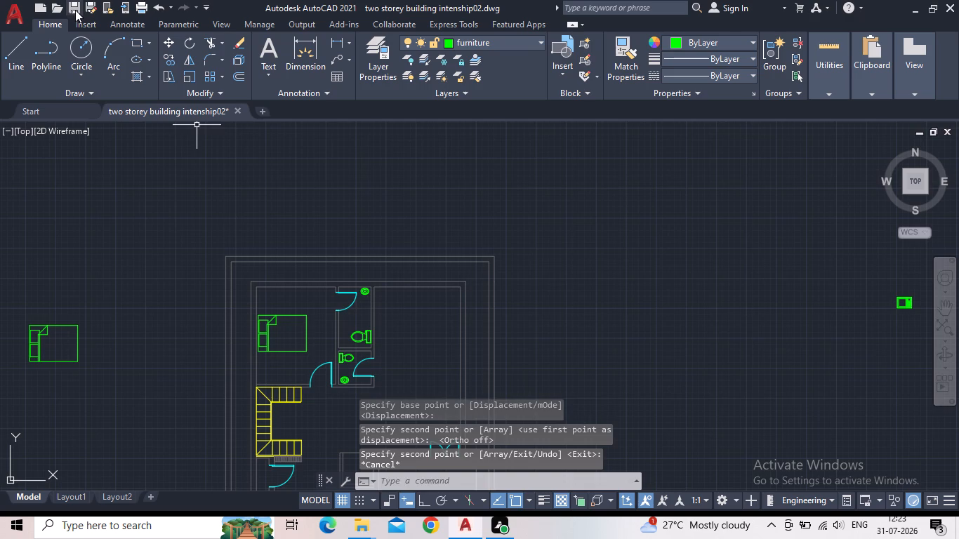
pyautogui.click(75, 9)
# Move the front-view tap block with two handles from outside the plan into the large room east of the upper bathroom.
pyautogui.scroll(2, 355, 305)
pyautogui.moveTo(383, 349); pyautogui.dragTo(330, 324, button='middle')
pyautogui.scroll(2, 337, 326)
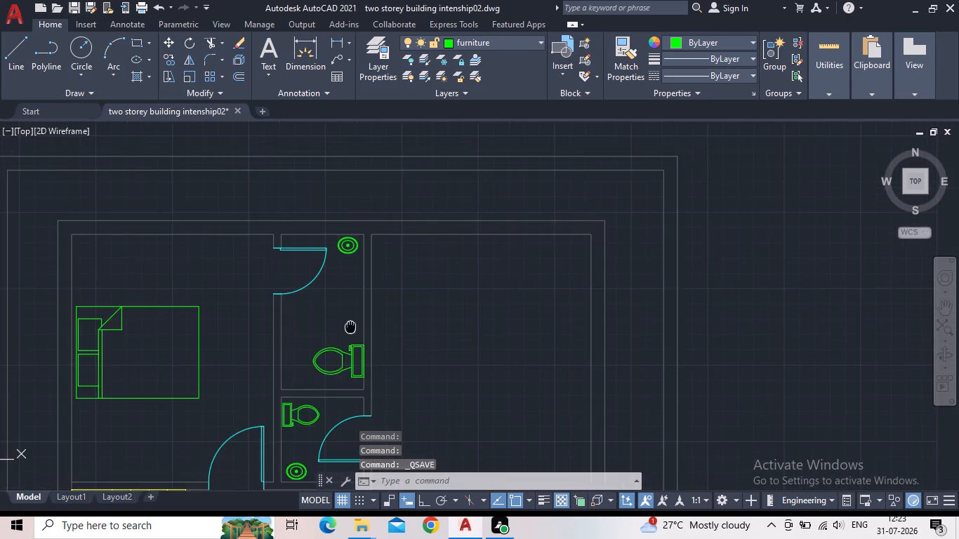
pyautogui.scroll(-2, 440, 347)
pyautogui.moveTo(545, 366); pyautogui.dragTo(311, 306, button='middle')
pyautogui.scroll(-1, 220, 280)
pyautogui.moveTo(526, 376); pyautogui.dragTo(489, 322, button='middle')
pyautogui.scroll(-2, 510, 354)
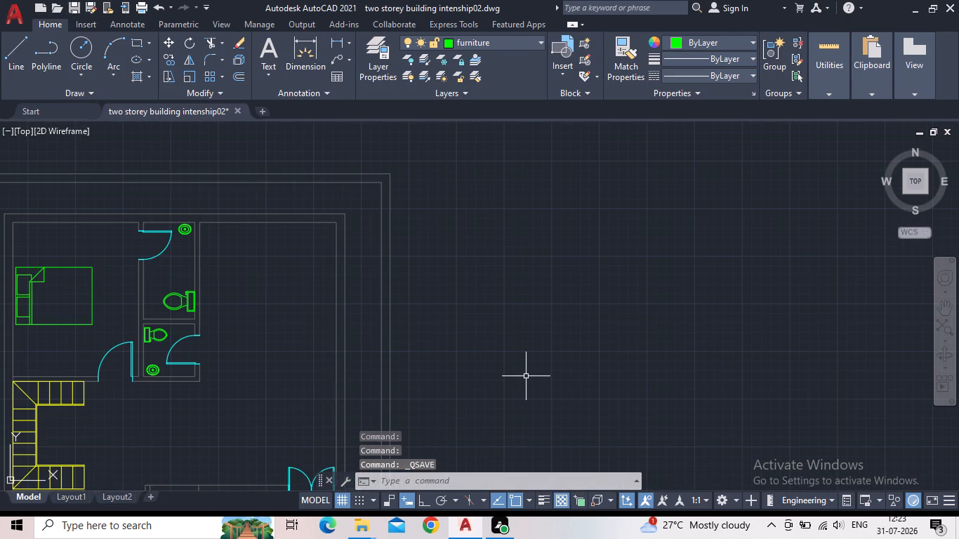
pyautogui.scroll(2, 777, 431)
pyautogui.scroll(2, 597, 446)
pyautogui.moveTo(597, 445); pyautogui.dragTo(389, 235, button='middle')
pyautogui.scroll(1, 597, 445)
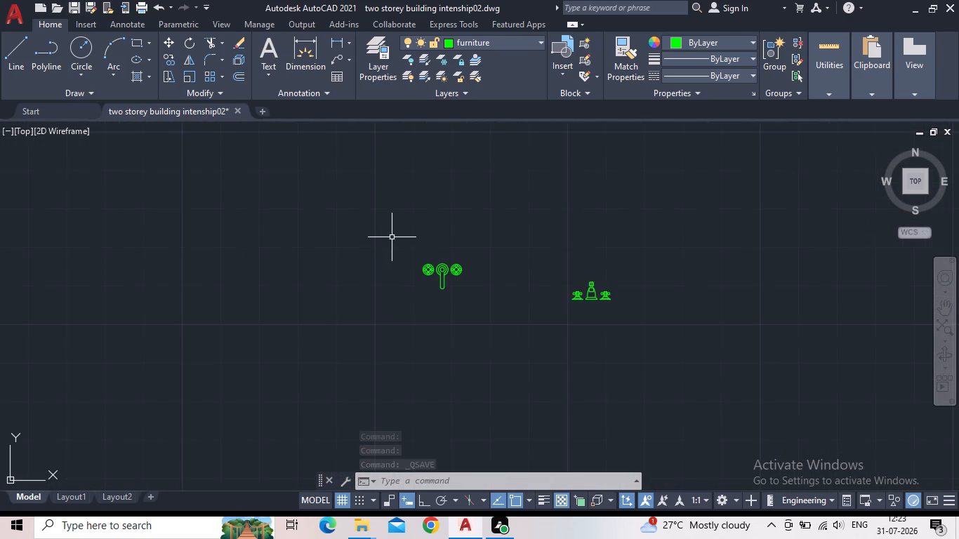
pyautogui.scroll(2, 608, 305)
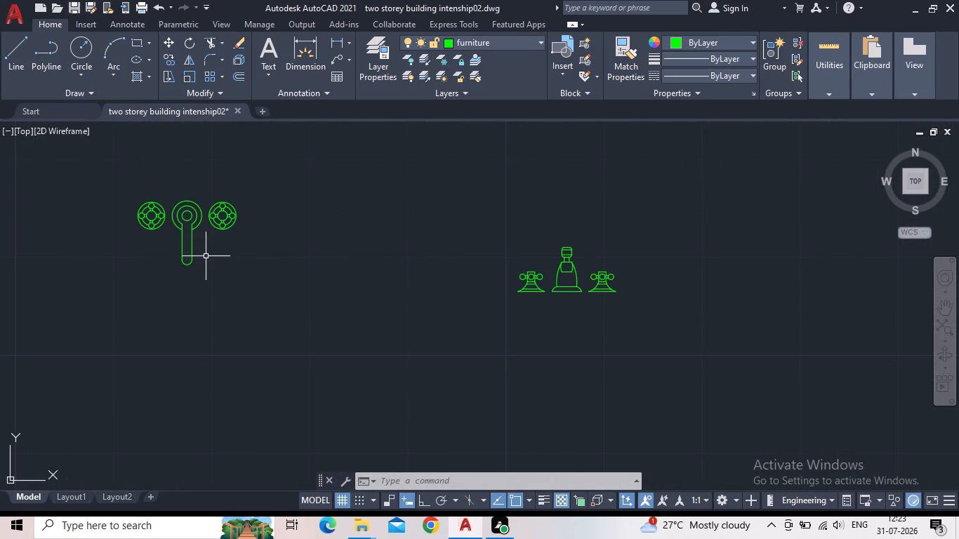
pyautogui.moveTo(656, 331); pyautogui.dragTo(631, 321)
pyautogui.click(441, 230)
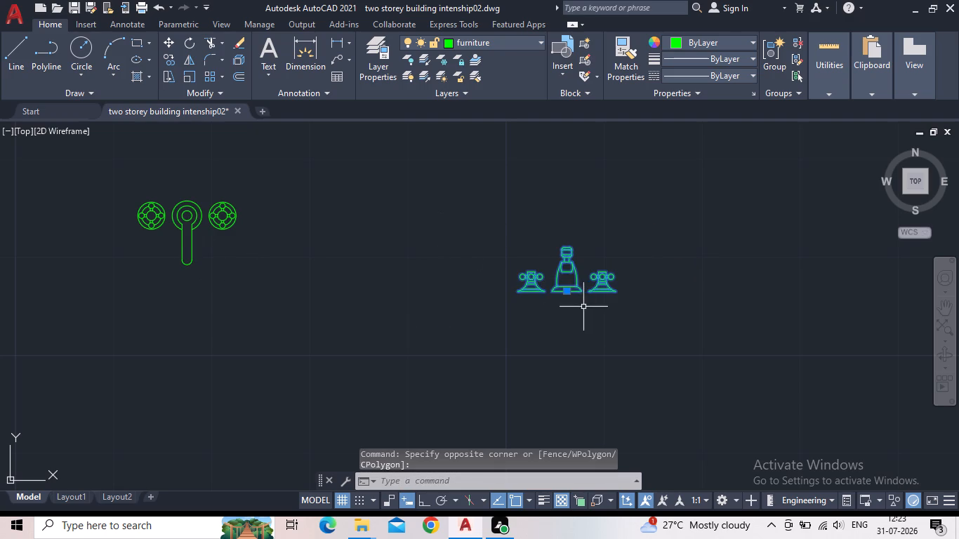
pyautogui.moveTo(570, 293); pyautogui.dragTo(550, 292)
pyautogui.scroll(1, 183, 220)
pyautogui.moveTo(183, 220); pyautogui.dragTo(616, 439, button='middle')
pyautogui.scroll(-2, 622, 439)
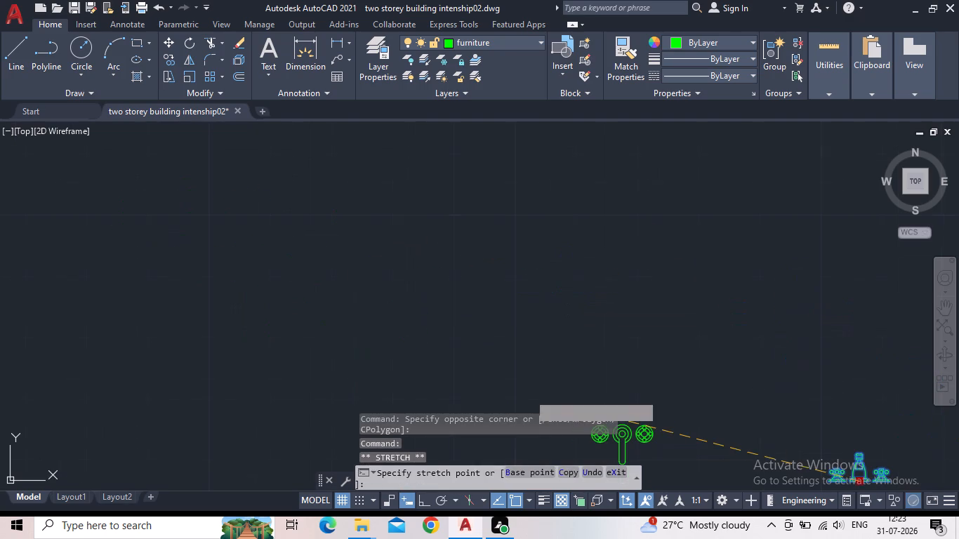
pyautogui.moveTo(286, 315); pyautogui.dragTo(283, 408, button='middle')
pyautogui.scroll(-4, 282, 411)
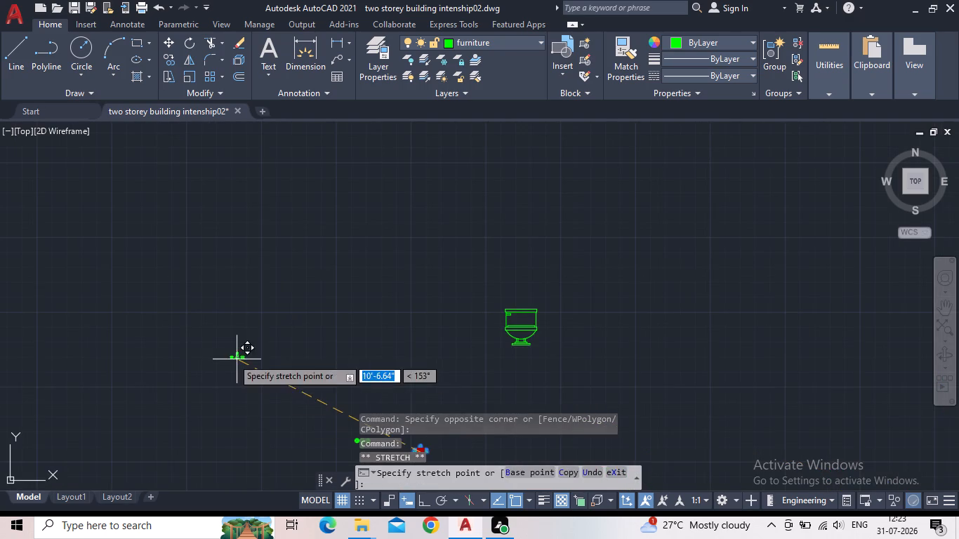
pyautogui.moveTo(167, 344); pyautogui.dragTo(588, 408, button='middle')
pyautogui.scroll(-3, 588, 408)
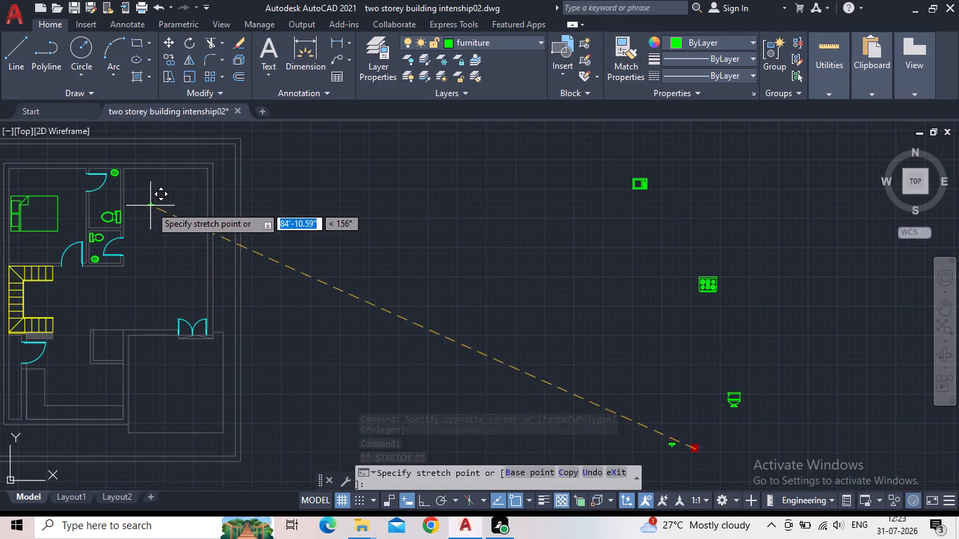
pyautogui.click(153, 211)
# Rotate the tap block 90° about the midpoint of its base with Ortho on, so its spout points west.
pyautogui.scroll(4, 157, 225)
pyautogui.moveTo(166, 234); pyautogui.dragTo(216, 401, button='middle')
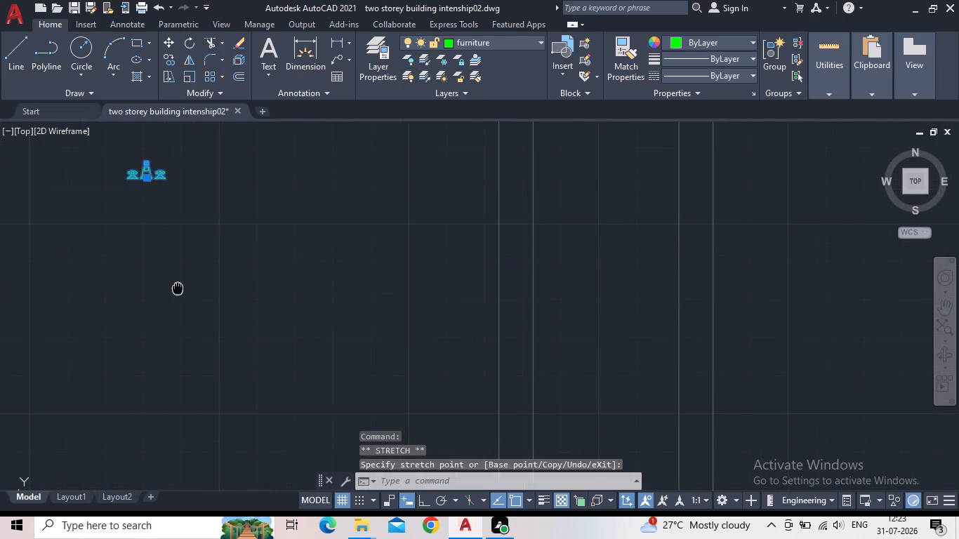
pyautogui.moveTo(216, 401); pyautogui.dragTo(224, 420, button='middle')
pyautogui.click(263, 383)
pyautogui.click(171, 295)
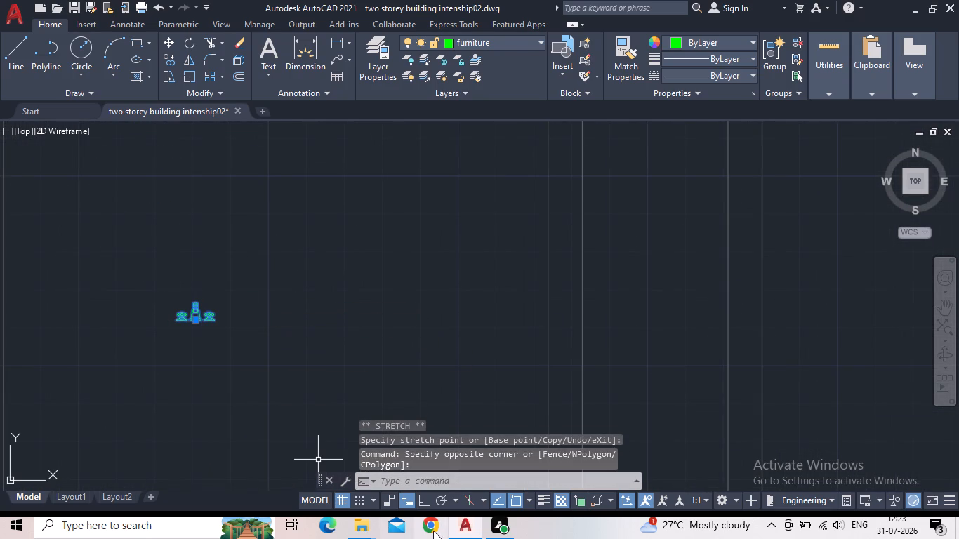
pyautogui.click(425, 498)
pyautogui.press('r')
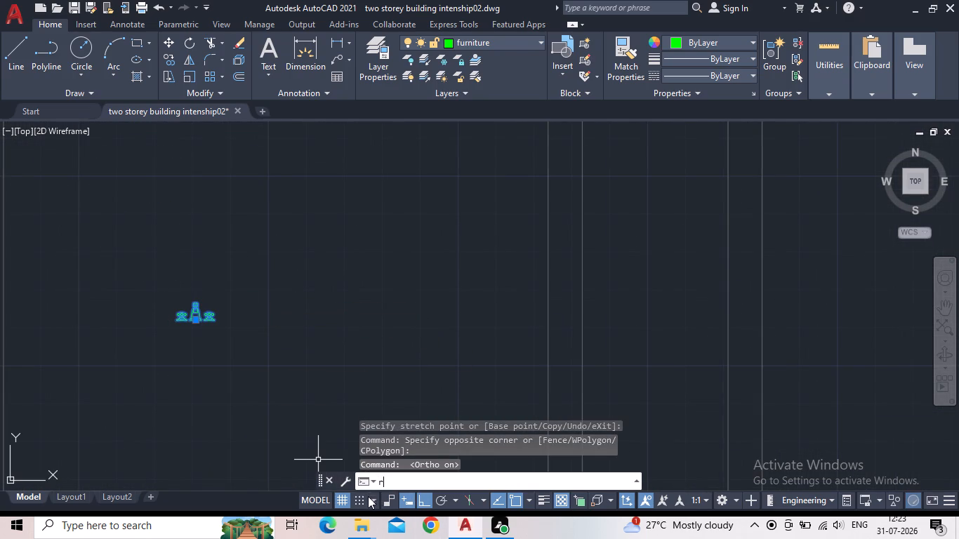
pyautogui.press('o')
pyautogui.press('space')
pyautogui.scroll(6, 191, 324)
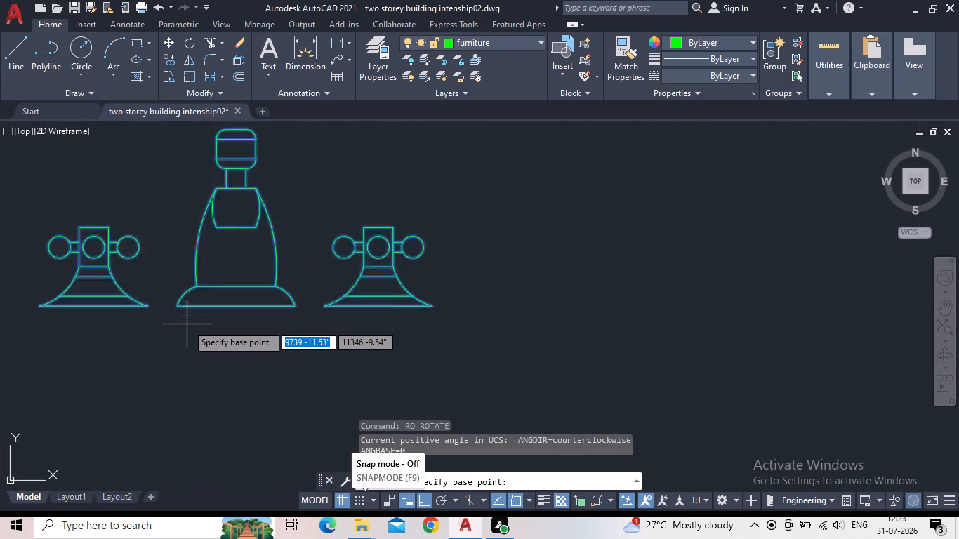
pyautogui.click(259, 295)
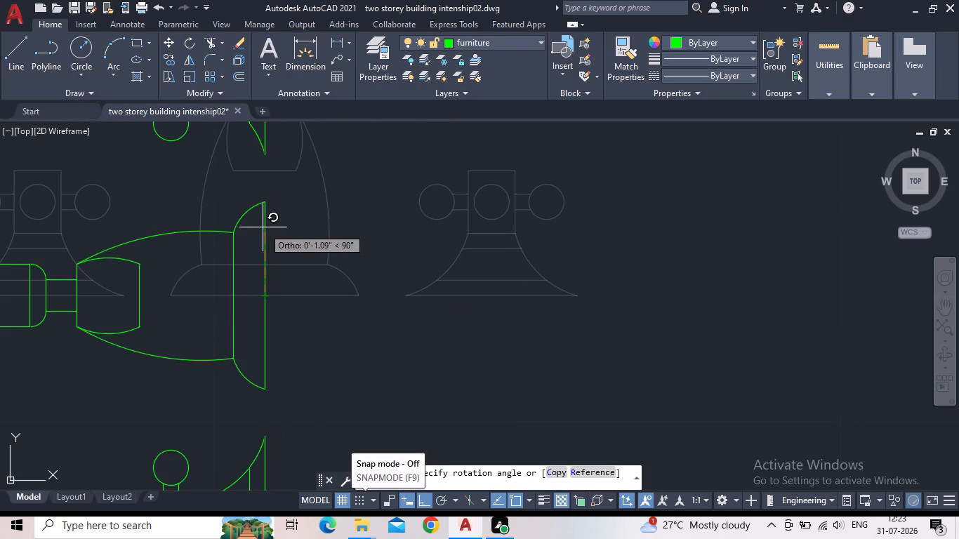
pyautogui.click(263, 202)
pyautogui.scroll(-4, 343, 244)
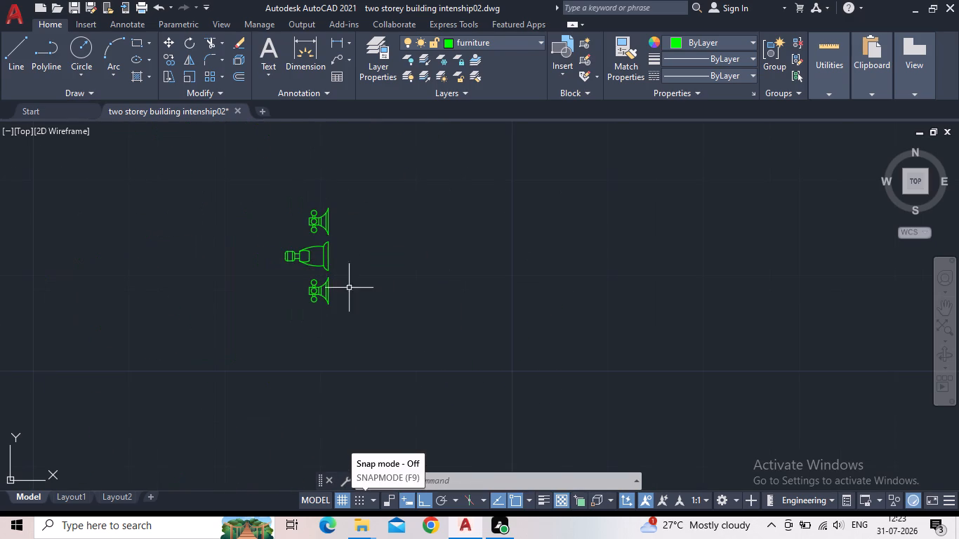
# Move the tap block by its base midpoint, with Ortho off, onto the upper bathroom's east wall between washbasin and toilet.
pyautogui.moveTo(359, 307); pyautogui.dragTo(334, 286)
pyautogui.click(241, 179)
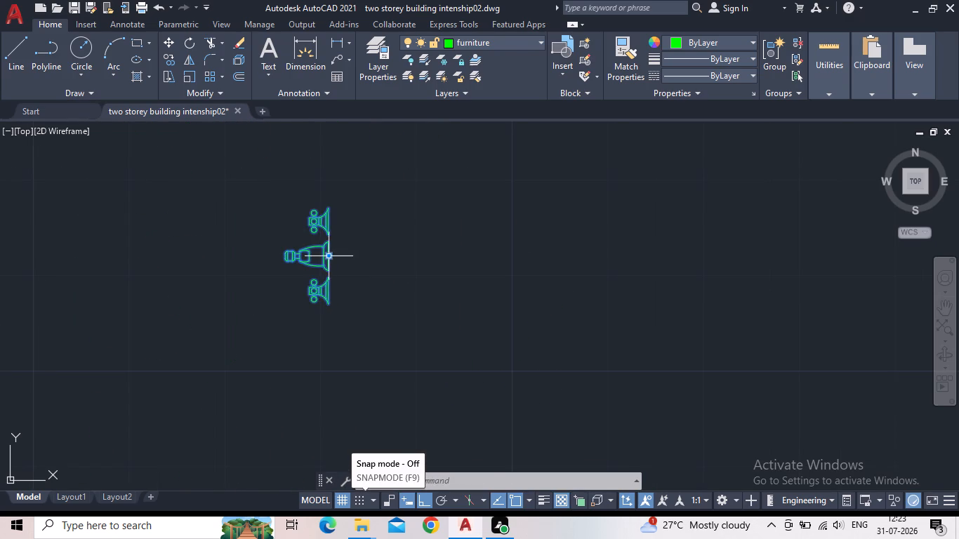
pyautogui.moveTo(327, 259); pyautogui.dragTo(298, 249)
pyautogui.moveTo(160, 226); pyautogui.dragTo(444, 279, button='middle')
pyautogui.scroll(-4, 428, 279)
pyautogui.scroll(3, 406, 257)
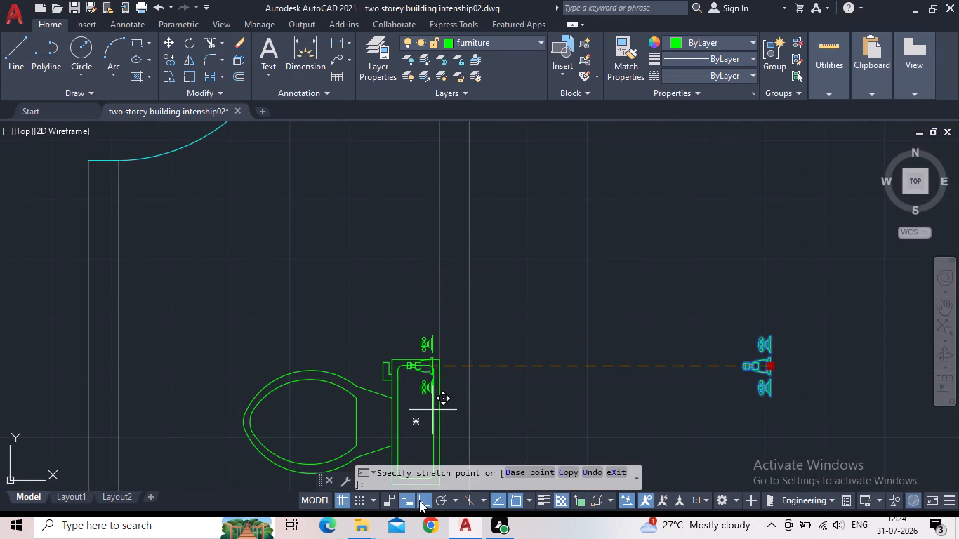
pyautogui.moveTo(419, 500); pyautogui.dragTo(422, 491)
pyautogui.scroll(2, 428, 229)
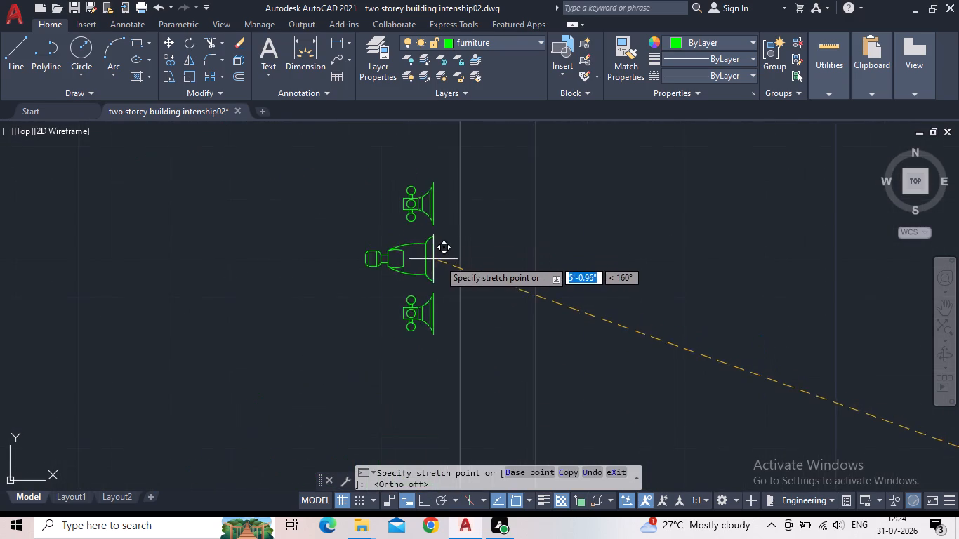
pyautogui.scroll(-3, 440, 260)
pyautogui.scroll(2, 444, 257)
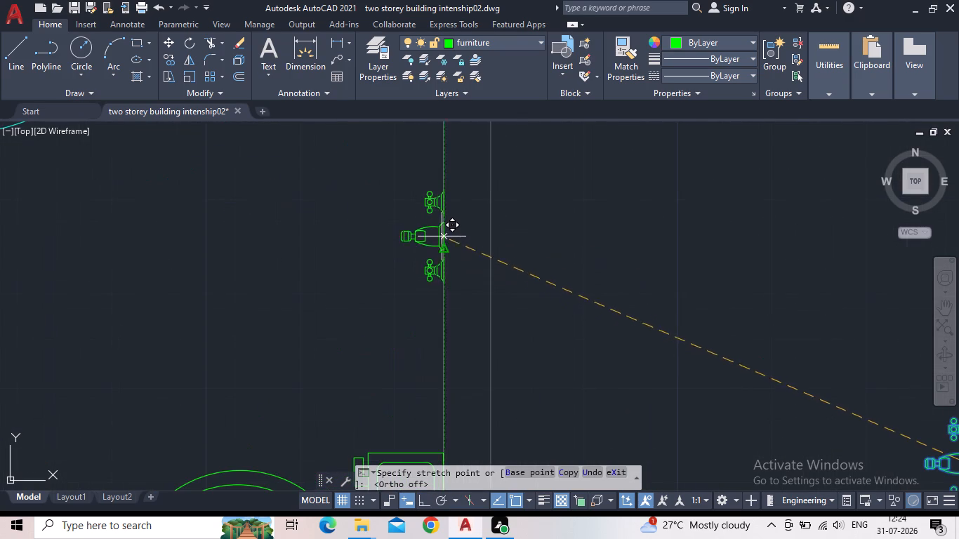
pyautogui.moveTo(442, 218); pyautogui.dragTo(399, 293, button='middle')
pyautogui.scroll(-2, 397, 296)
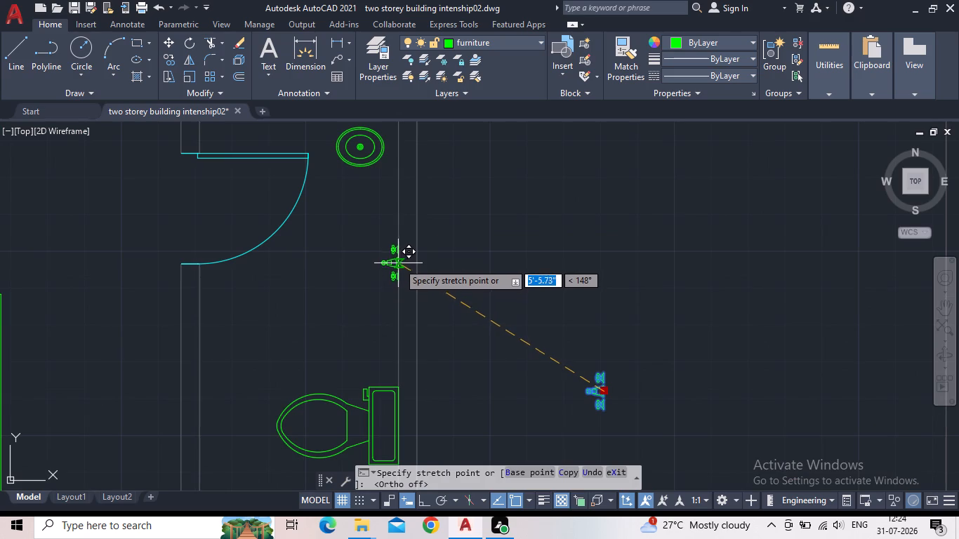
pyautogui.scroll(4, 398, 262)
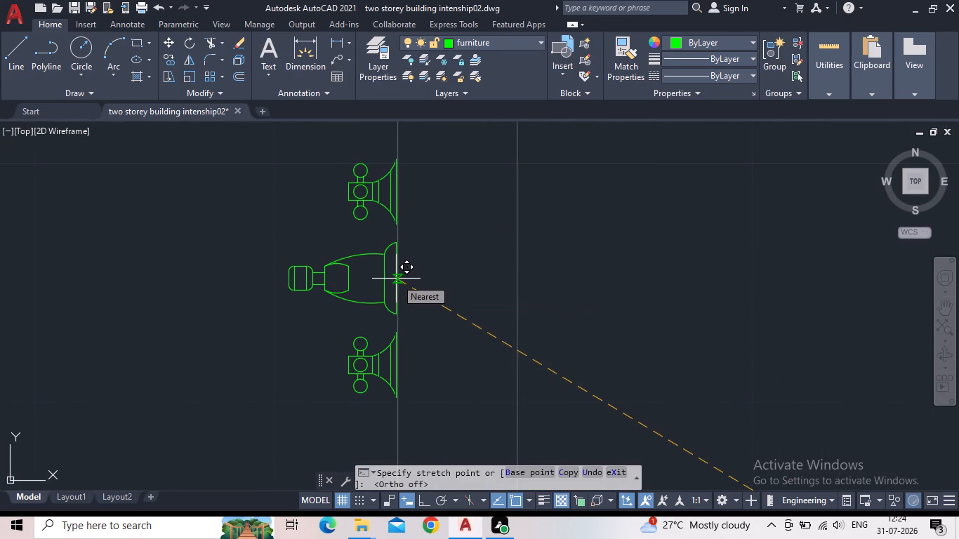
pyautogui.click(397, 279)
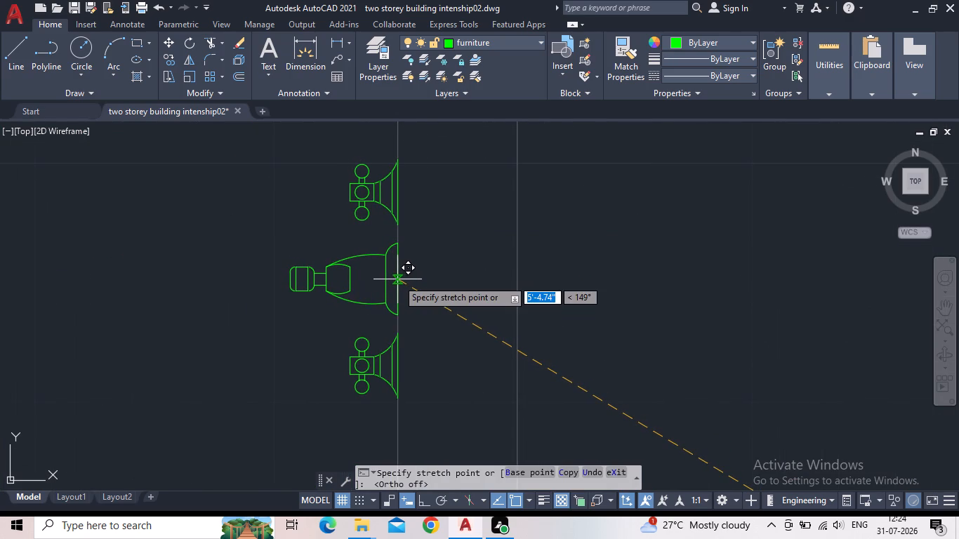
# Scale the tap block on the upper bathroom's east wall from its wall-side base by a factor of about 1.4.
pyautogui.scroll(-3, 402, 328)
pyautogui.scroll(2, 413, 336)
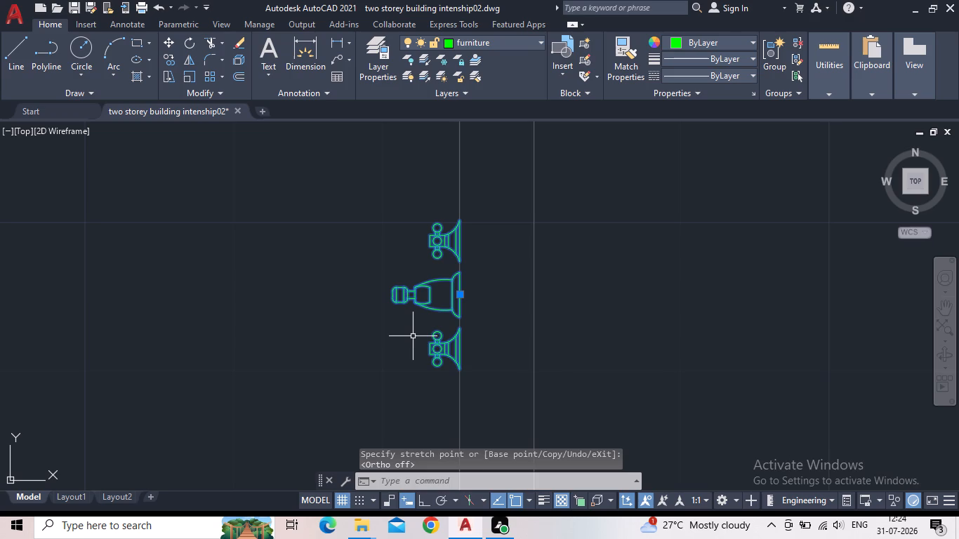
pyautogui.write('sc')
pyautogui.press('space')
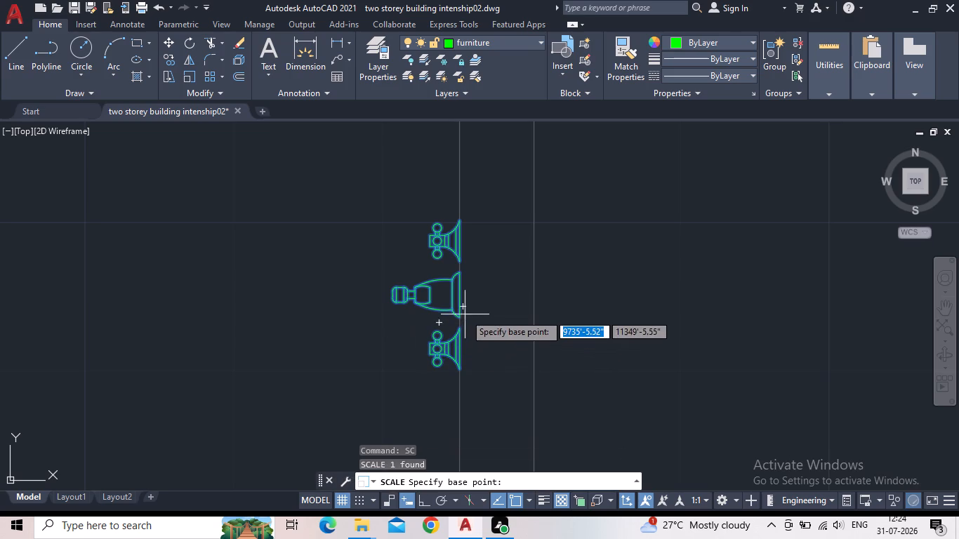
pyautogui.click(457, 307)
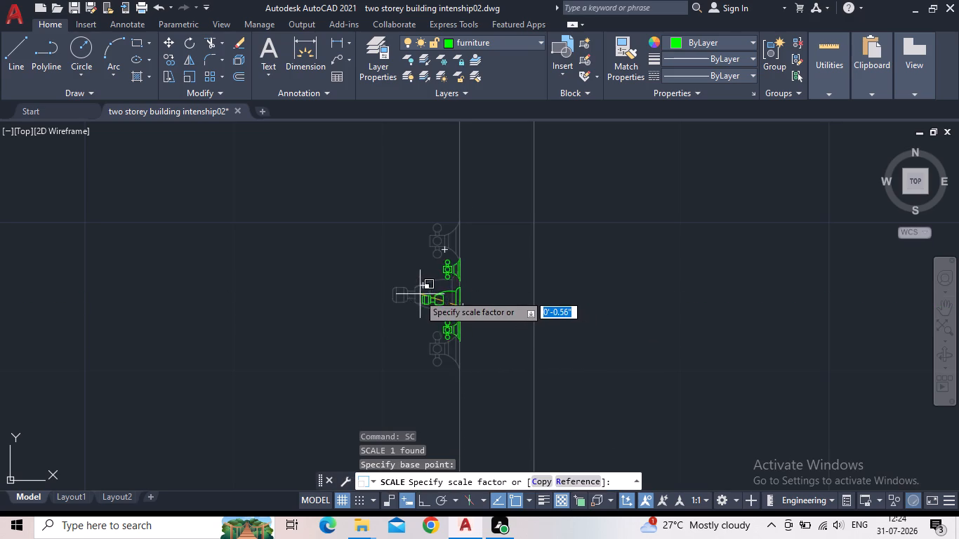
pyautogui.scroll(-3, 324, 266)
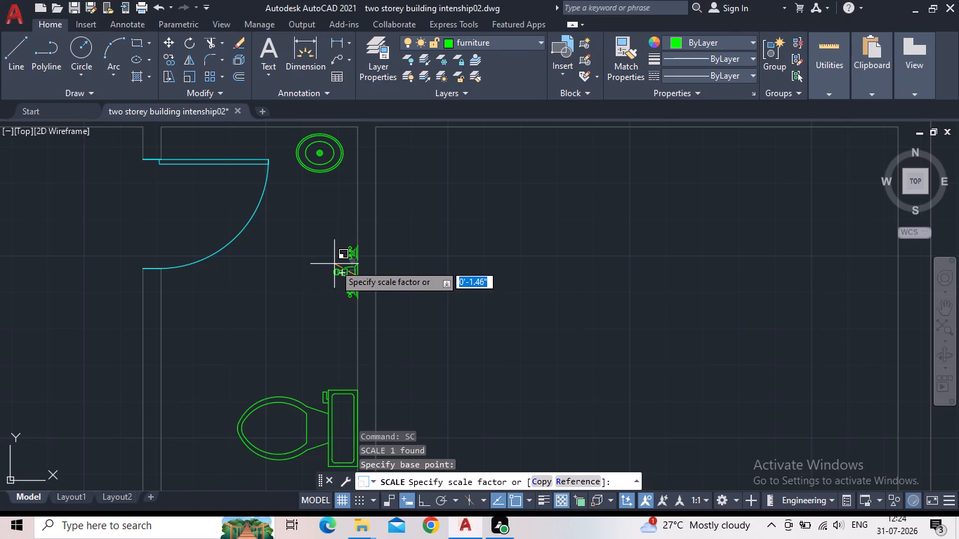
pyautogui.click(336, 263)
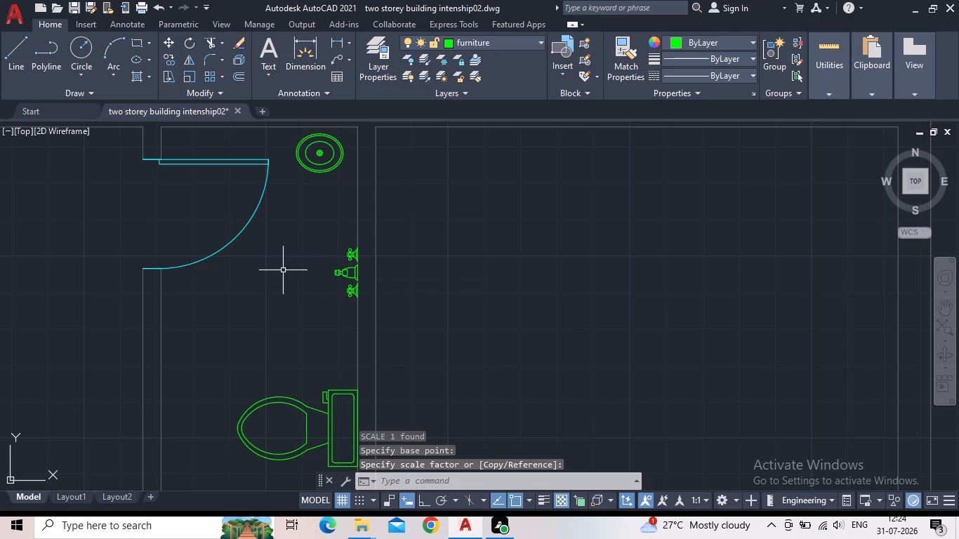
# Save the drawing.
pyautogui.scroll(-2, 279, 293)
pyautogui.moveTo(291, 328); pyautogui.dragTo(358, 288, button='middle')
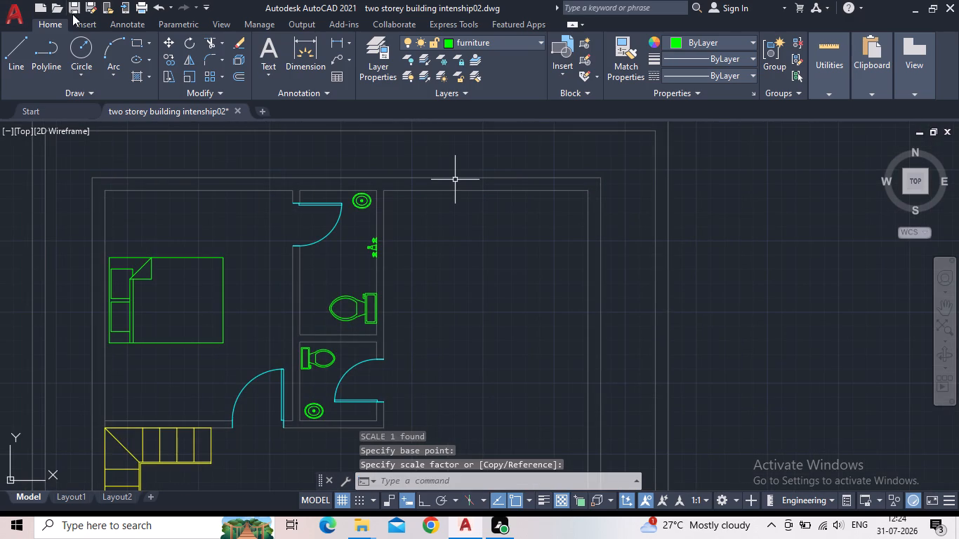
pyautogui.click(77, 8)
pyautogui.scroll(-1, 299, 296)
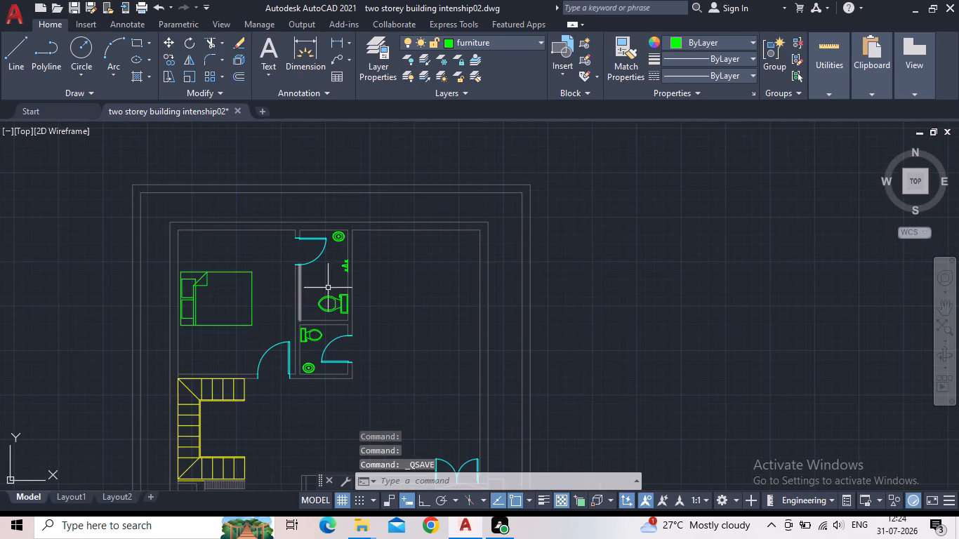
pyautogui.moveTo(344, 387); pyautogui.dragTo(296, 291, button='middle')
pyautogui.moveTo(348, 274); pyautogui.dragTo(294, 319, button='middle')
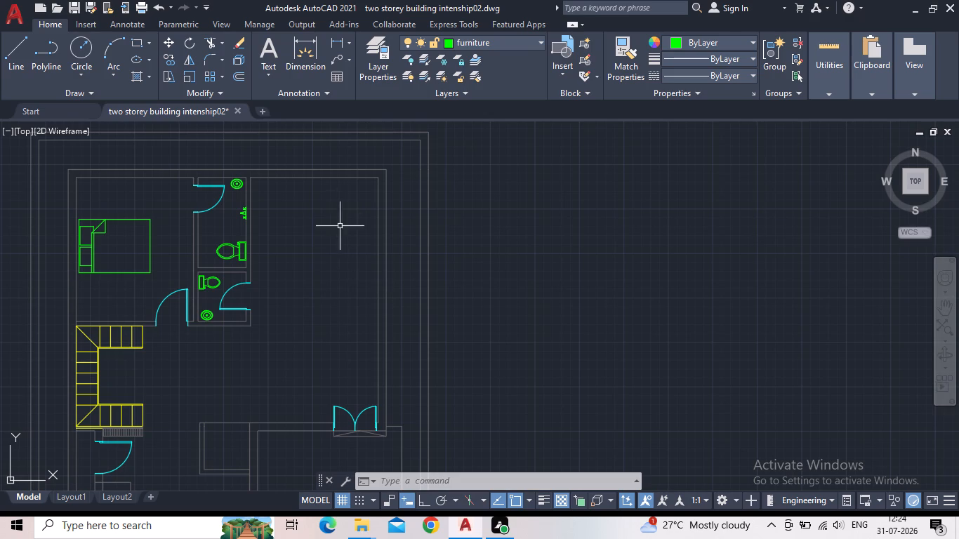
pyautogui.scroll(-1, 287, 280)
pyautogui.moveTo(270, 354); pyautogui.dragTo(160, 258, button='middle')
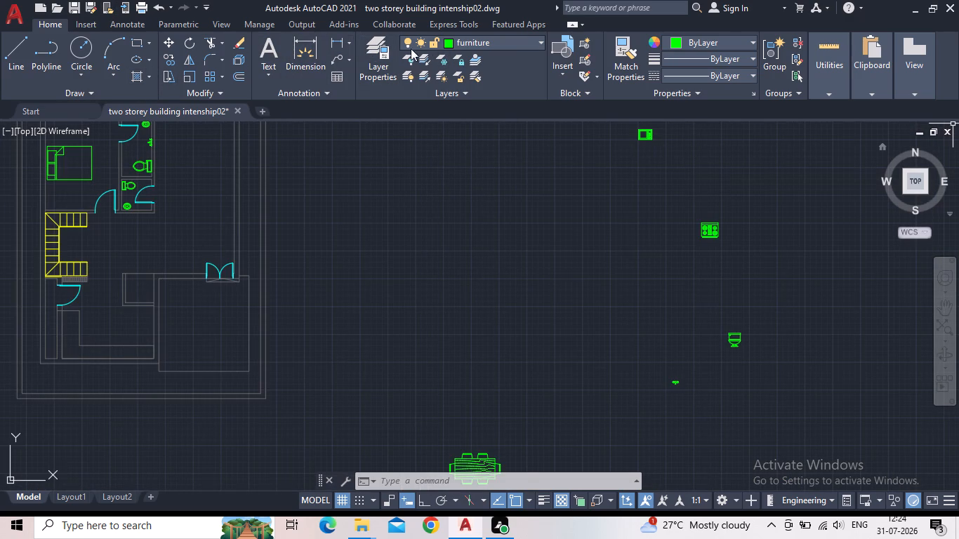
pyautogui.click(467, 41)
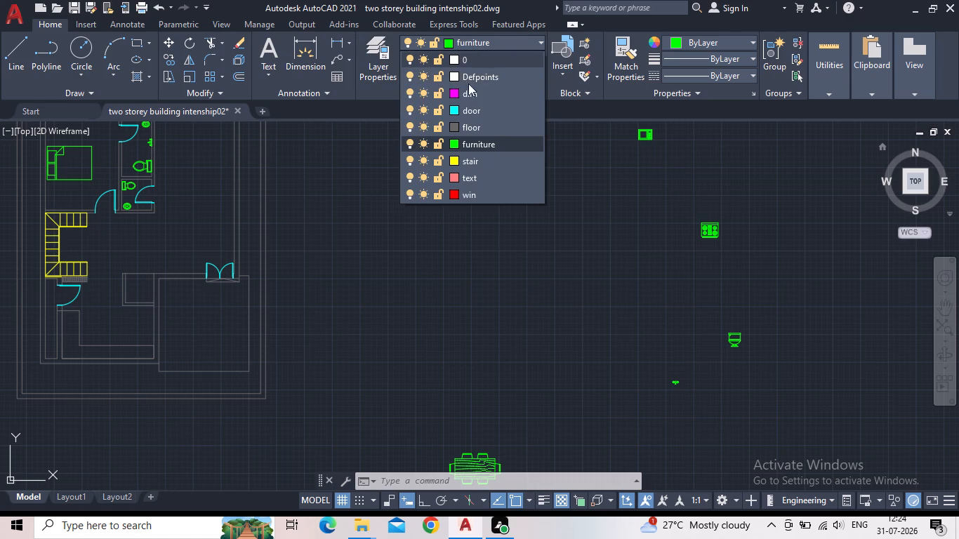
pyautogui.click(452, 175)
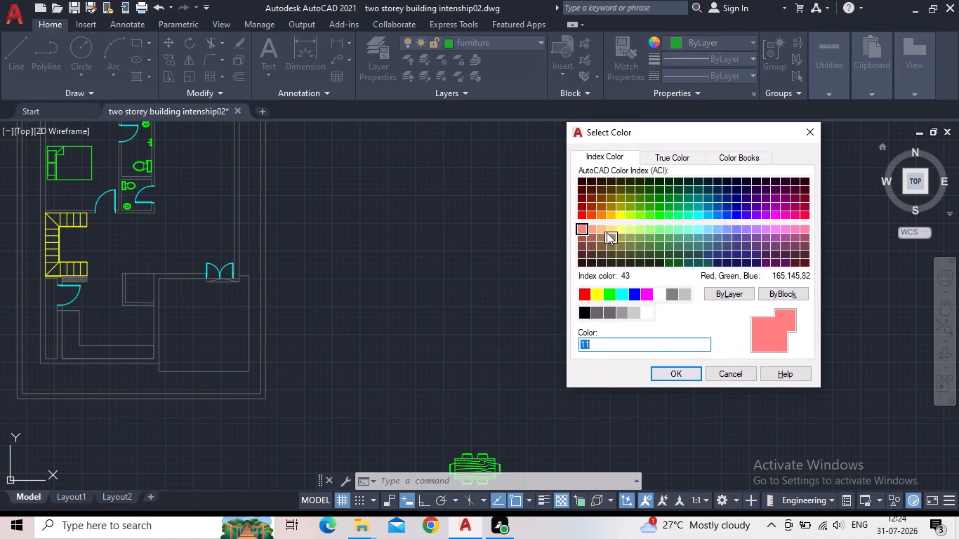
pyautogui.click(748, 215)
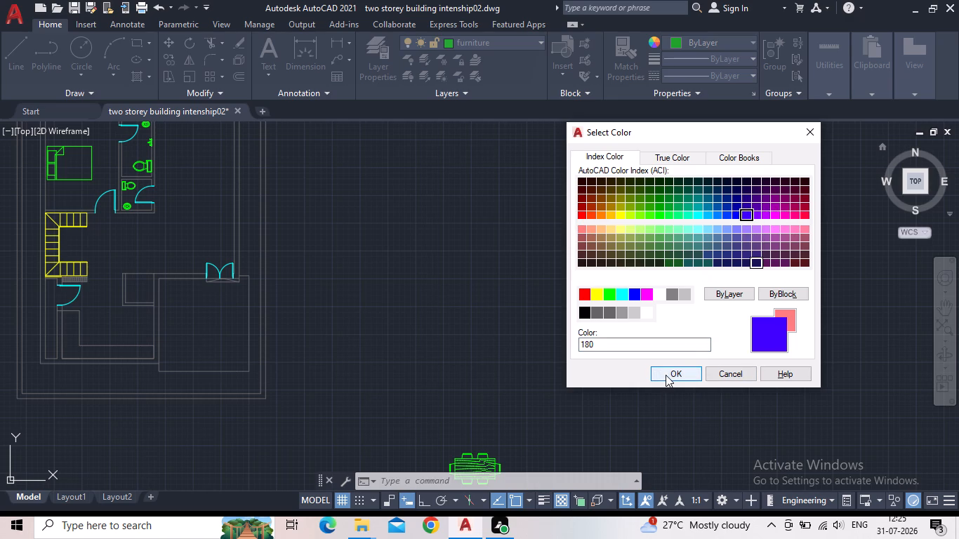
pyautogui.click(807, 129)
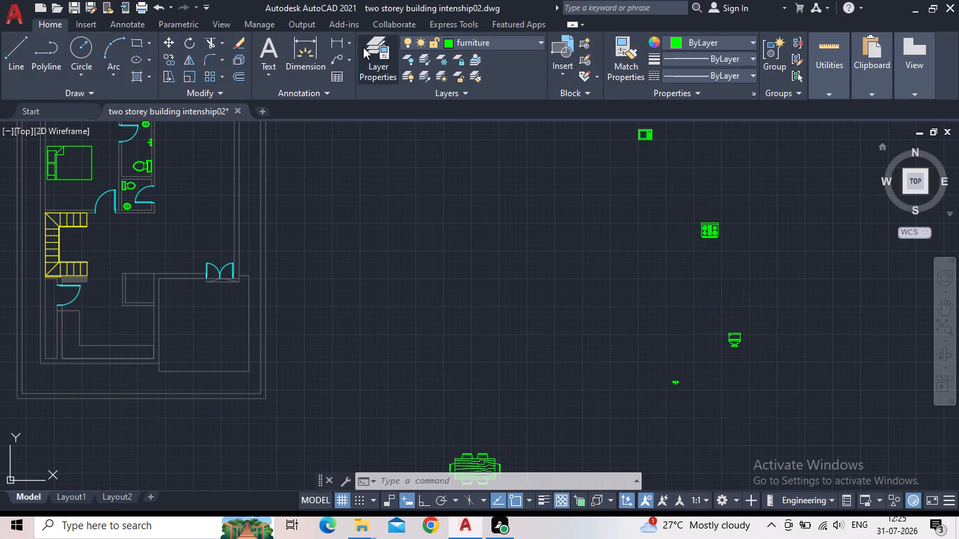
# Create a new layer with index colour 190 and make it the current layer.
pyautogui.click(365, 47)
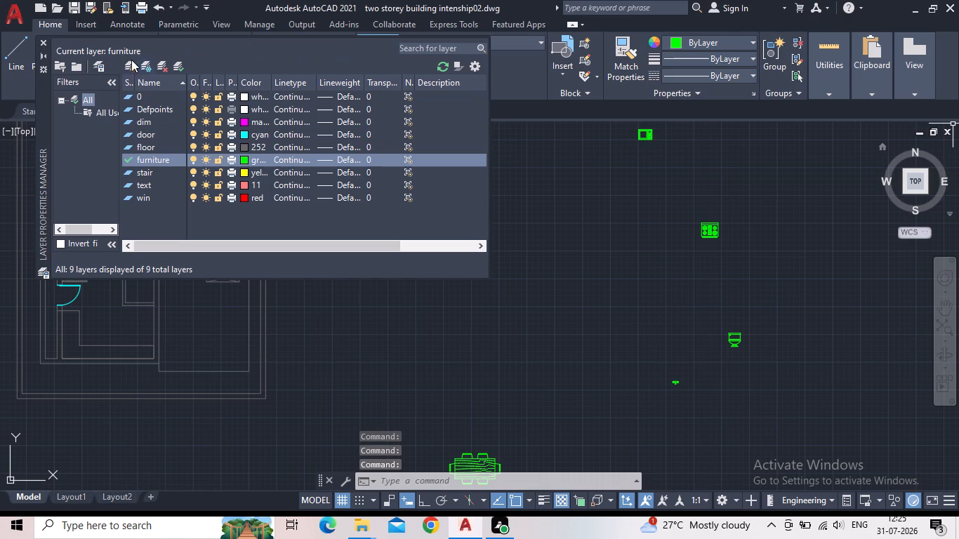
pyautogui.click(128, 65)
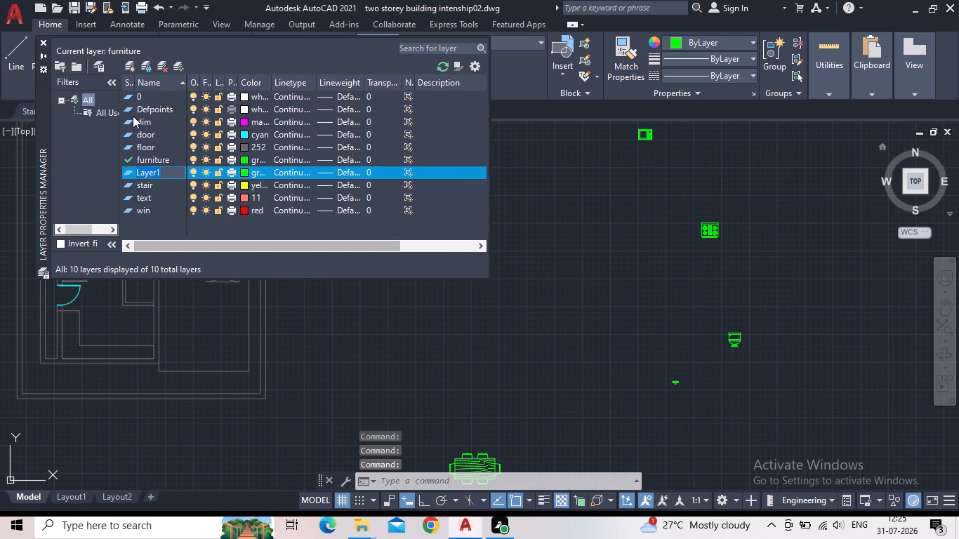
pyautogui.click(240, 173)
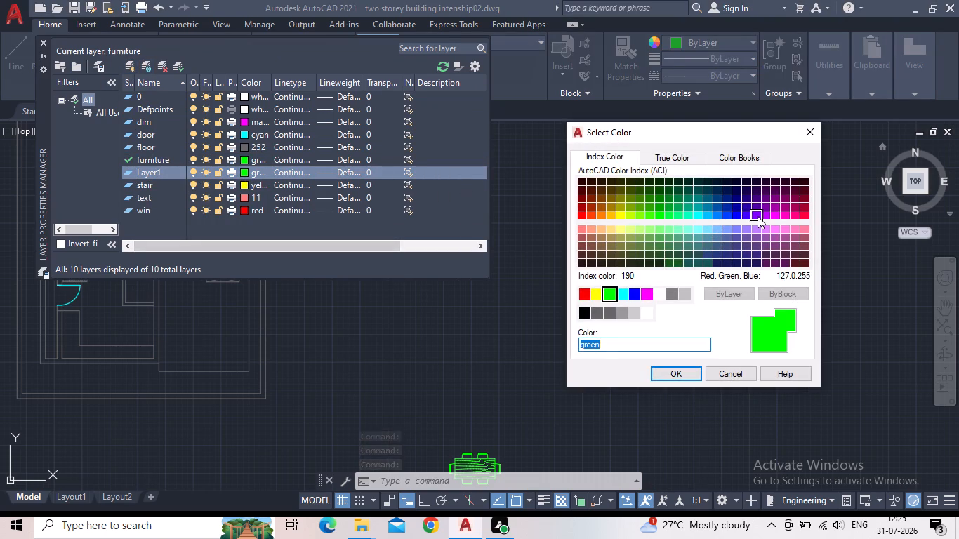
pyautogui.click(758, 216)
pyautogui.click(686, 375)
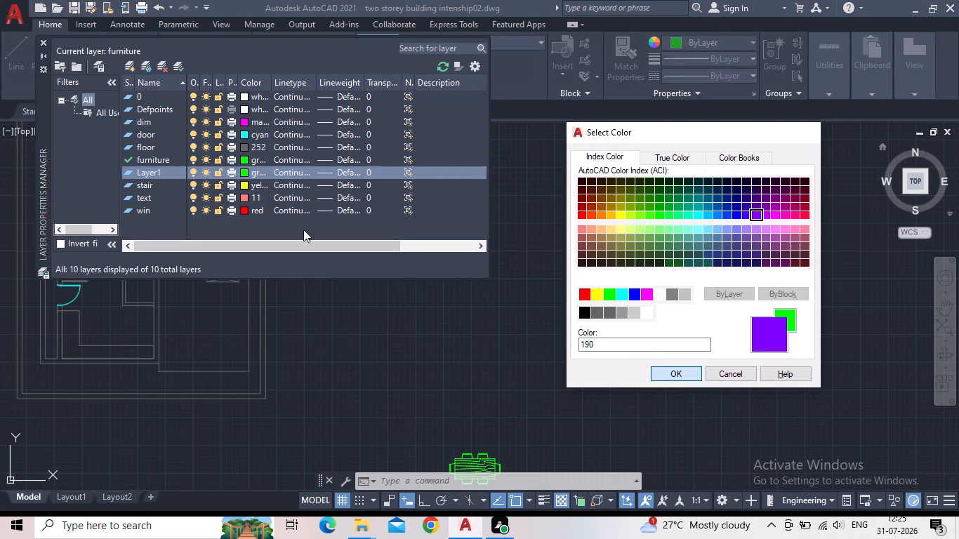
pyautogui.doubleClick(128, 173)
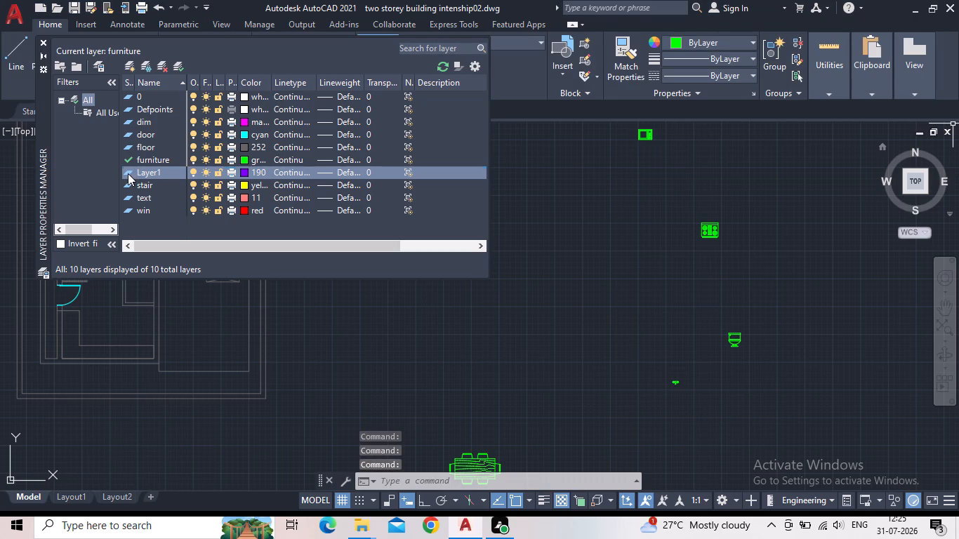
pyautogui.click(40, 40)
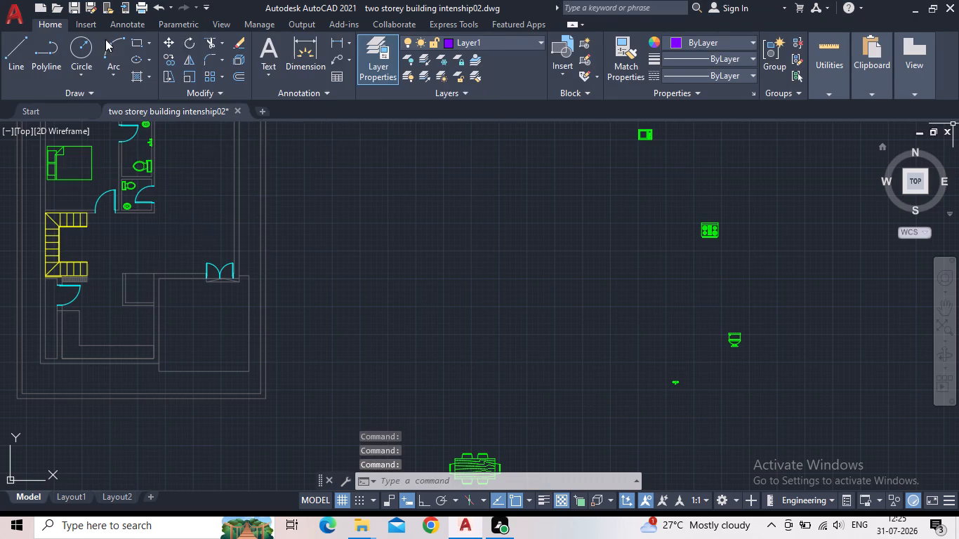
# Draw a U-shaped direction line along the middle of the stair, from just east of the lower flight to the upper flight's east end.
pyautogui.scroll(2, 79, 246)
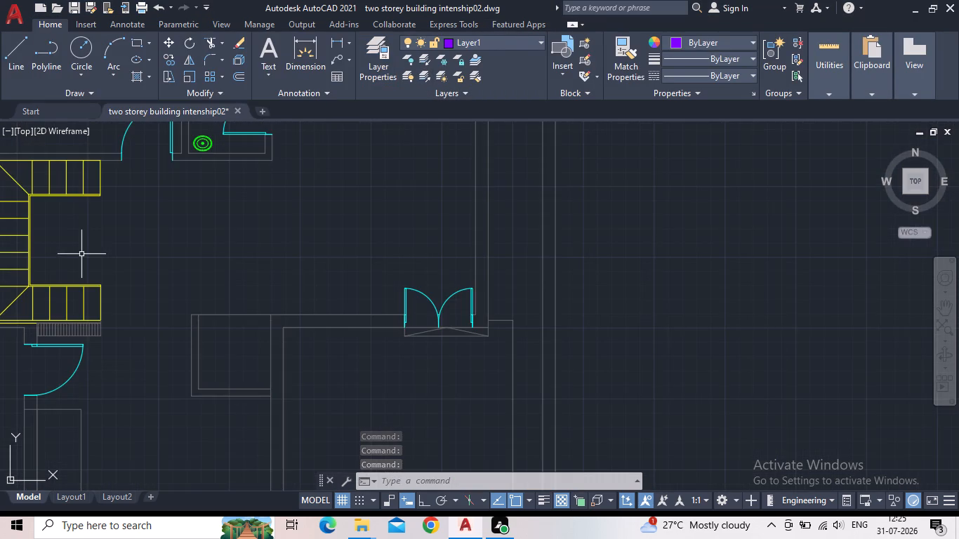
pyautogui.moveTo(93, 253); pyautogui.dragTo(291, 260, button='middle')
pyautogui.scroll(1, 183, 91)
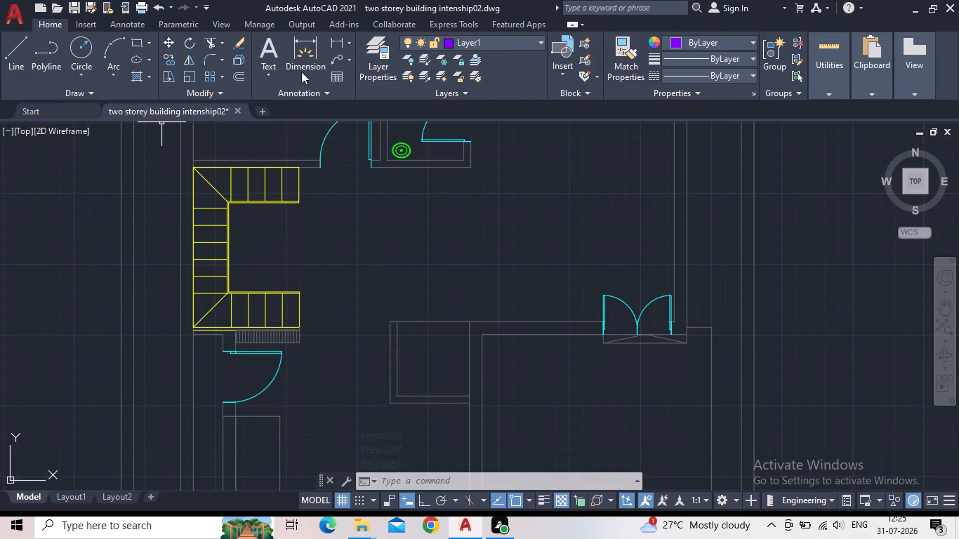
pyautogui.click(24, 57)
pyautogui.scroll(2, 265, 284)
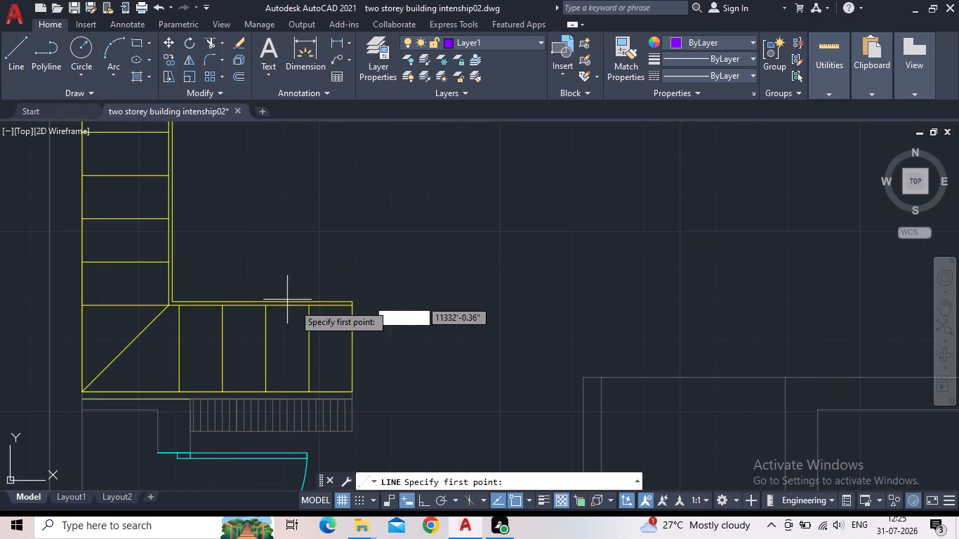
pyautogui.click(391, 348)
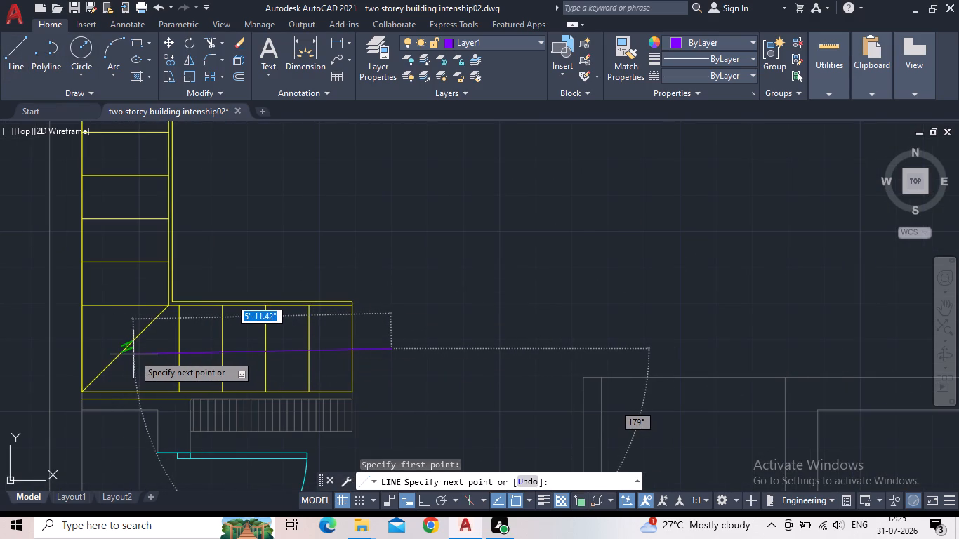
pyautogui.click(133, 354)
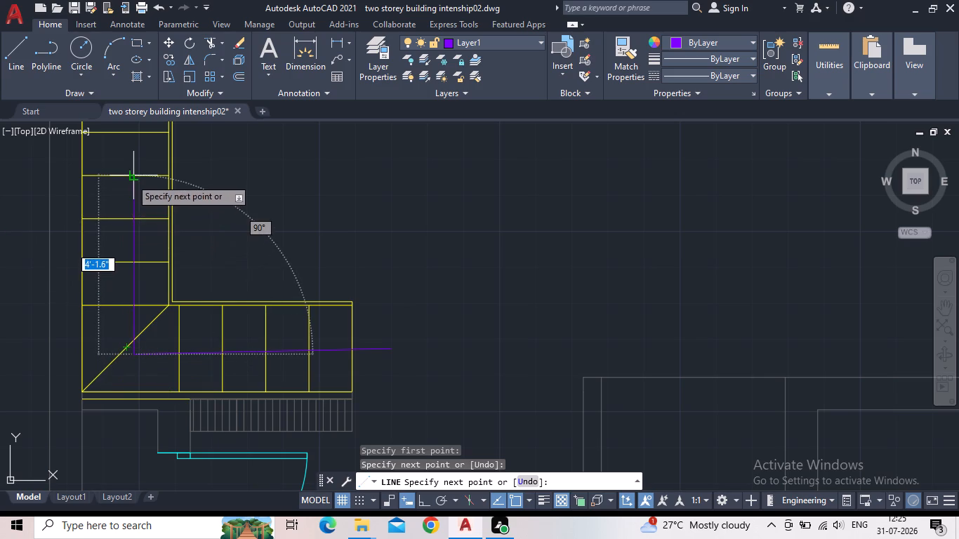
pyautogui.moveTo(130, 180); pyautogui.dragTo(136, 222, button='middle')
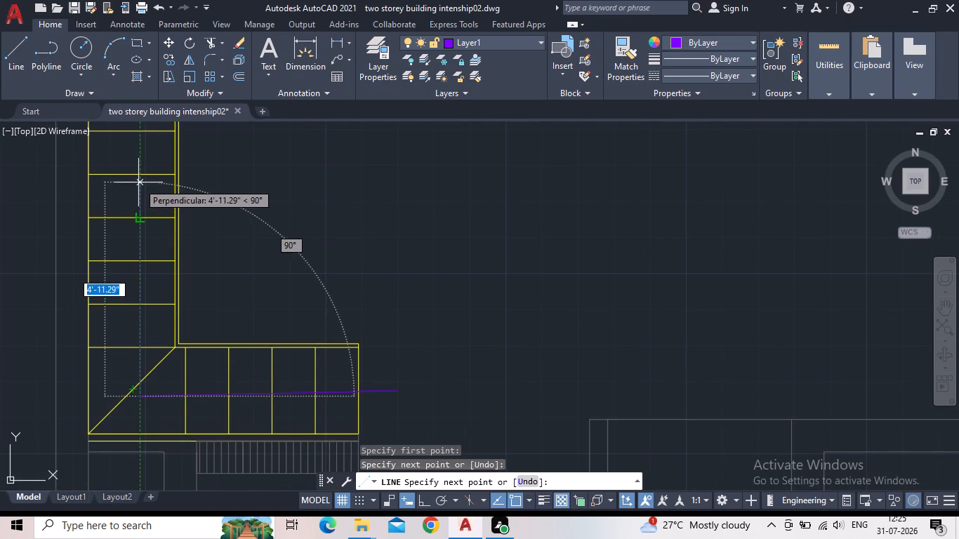
pyautogui.moveTo(138, 182); pyautogui.dragTo(141, 317, button='middle')
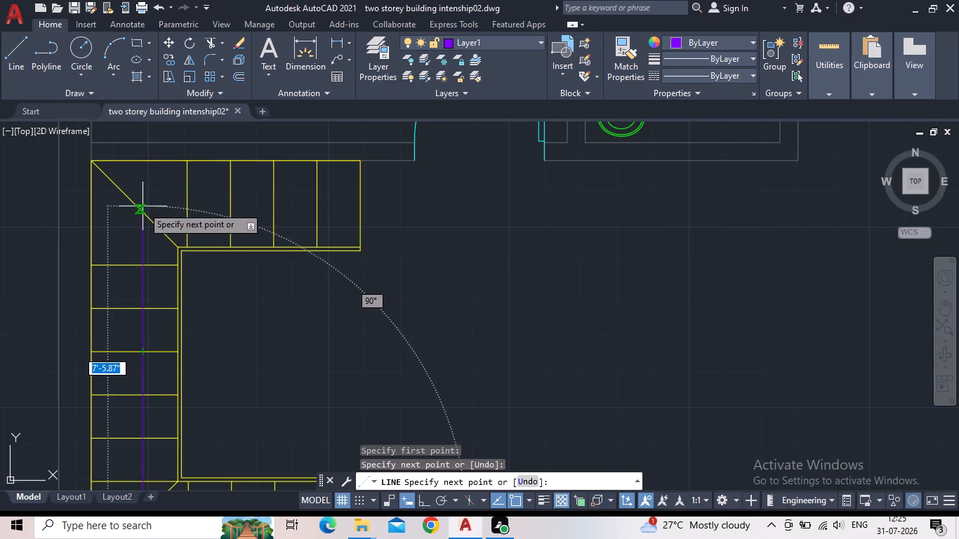
pyautogui.click(420, 503)
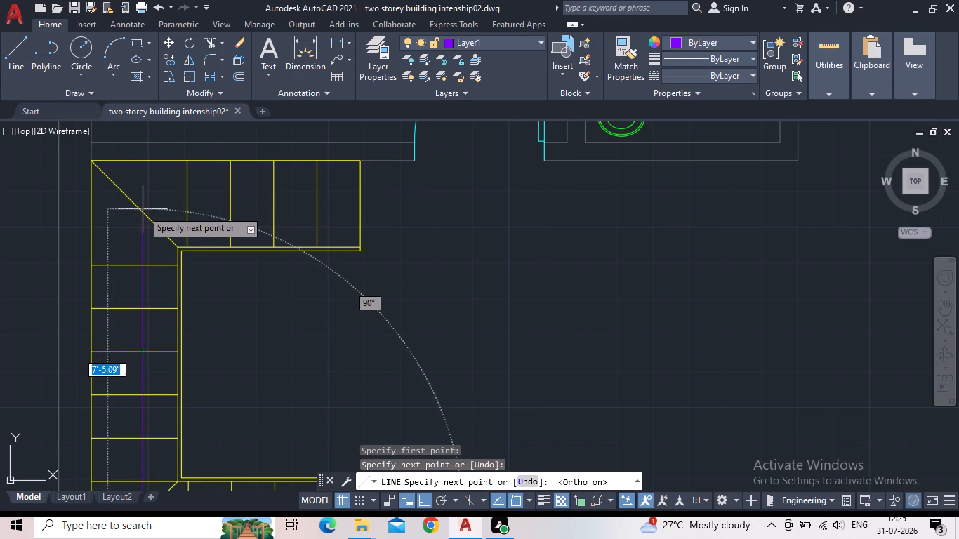
pyautogui.click(142, 211)
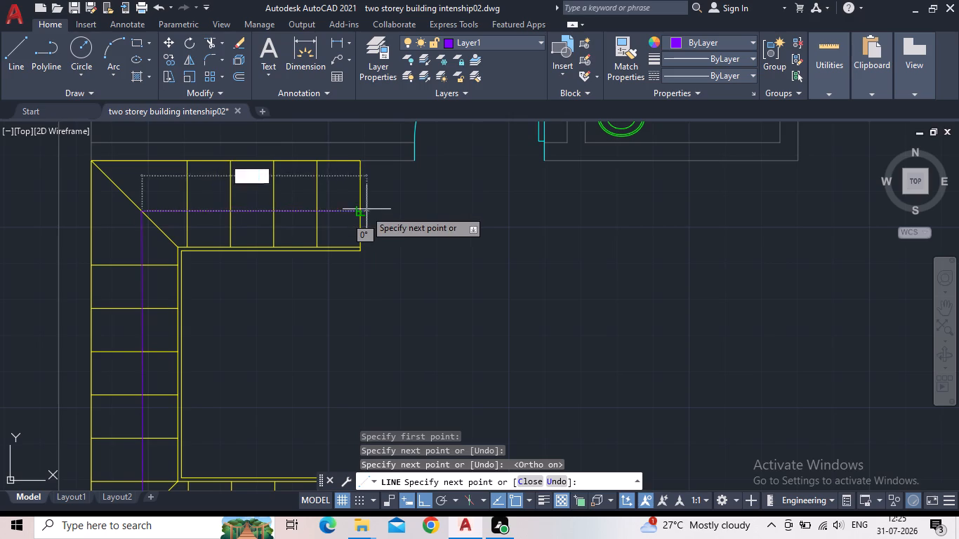
pyautogui.click(361, 211)
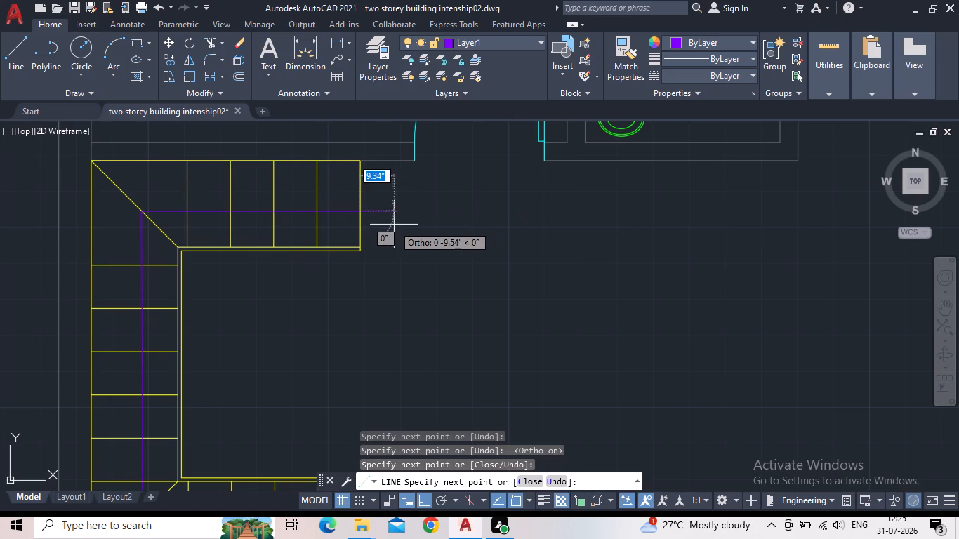
pyautogui.press('Escape')
# Draw the arrowhead's first barb as a short line running north-west from the direction line's end on the upper flight.
pyautogui.scroll(3, 357, 199)
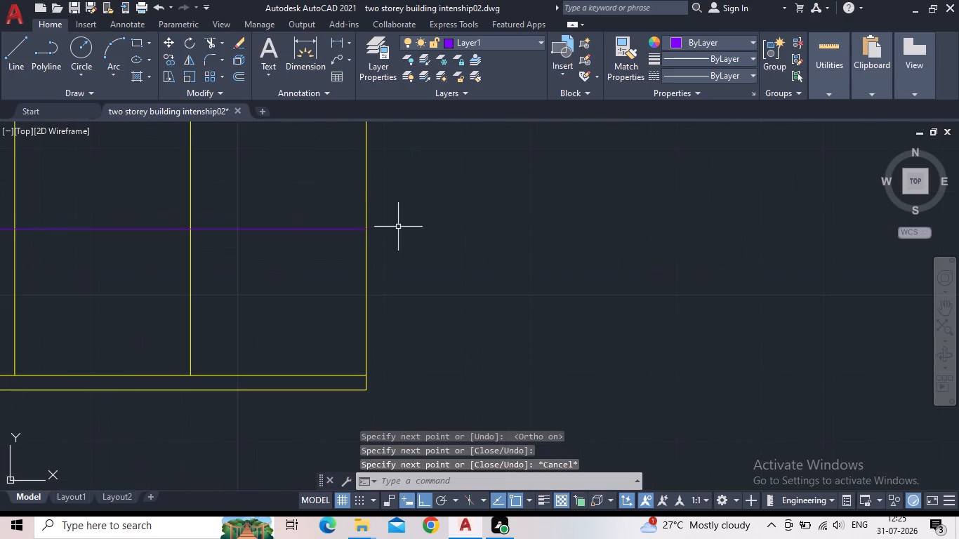
pyautogui.click(11, 56)
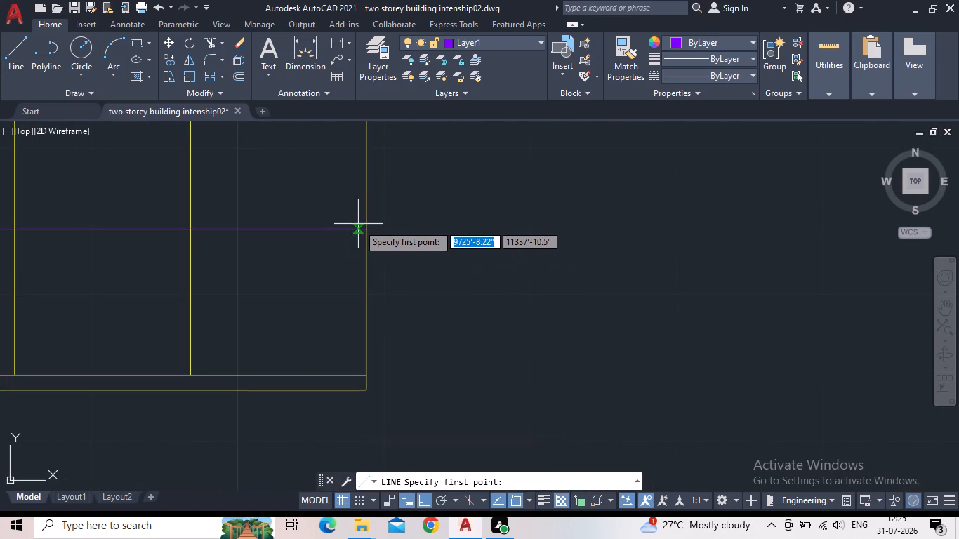
pyautogui.click(363, 230)
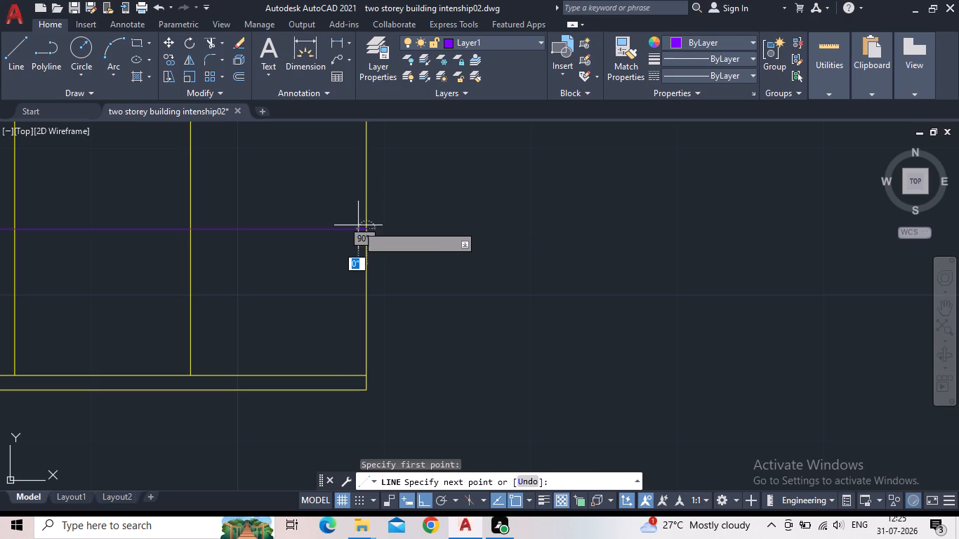
pyautogui.click(425, 505)
pyautogui.scroll(2, 339, 201)
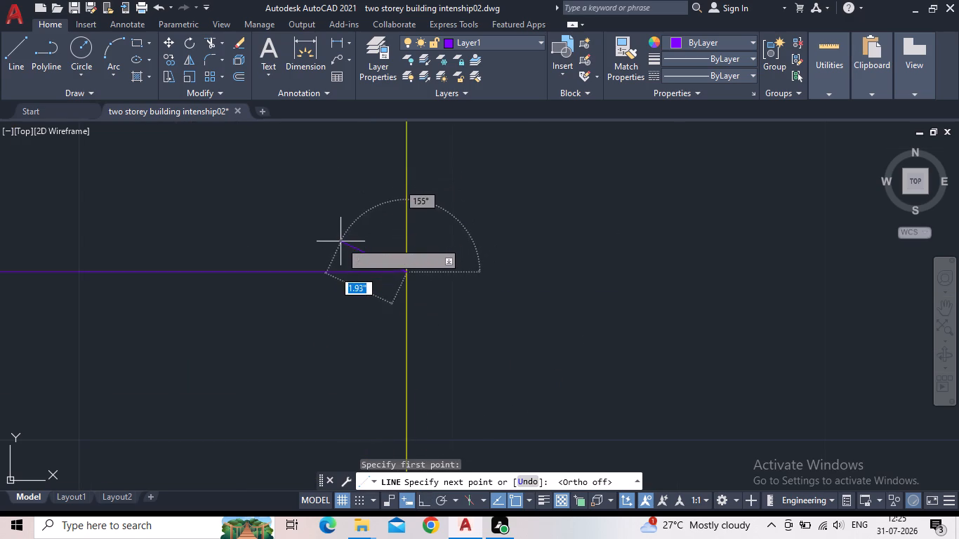
pyautogui.scroll(-1, 357, 244)
pyautogui.moveTo(357, 244); pyautogui.dragTo(293, 191, button='middle')
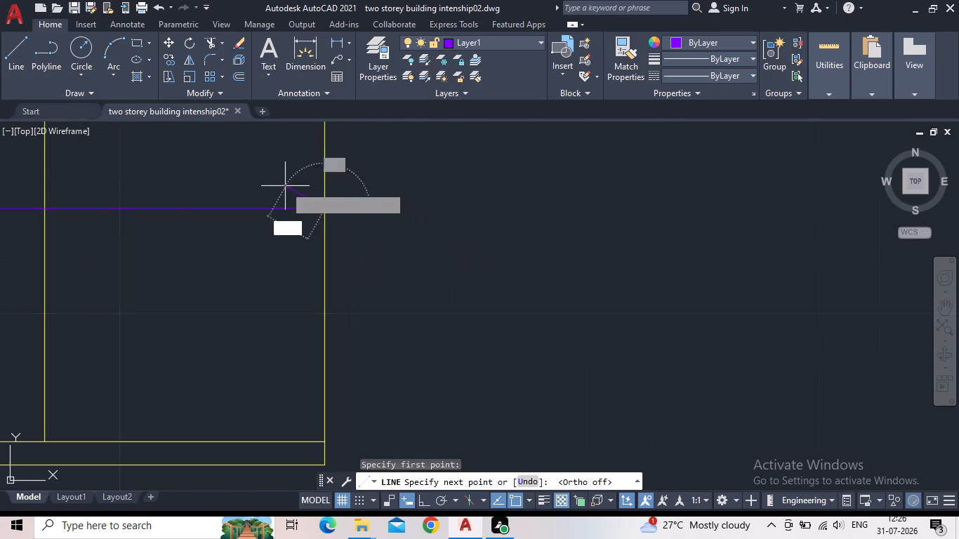
pyautogui.click(293, 187)
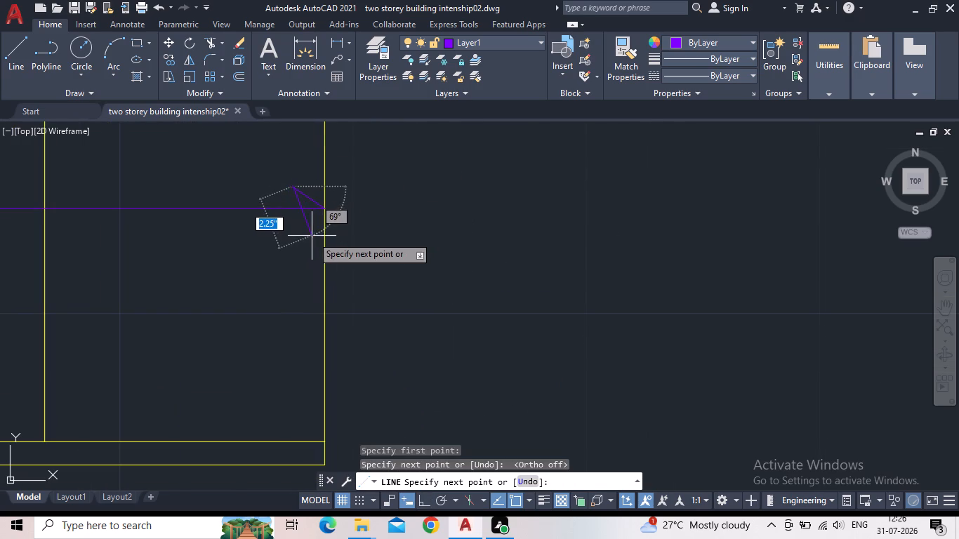
pyautogui.press('Escape')
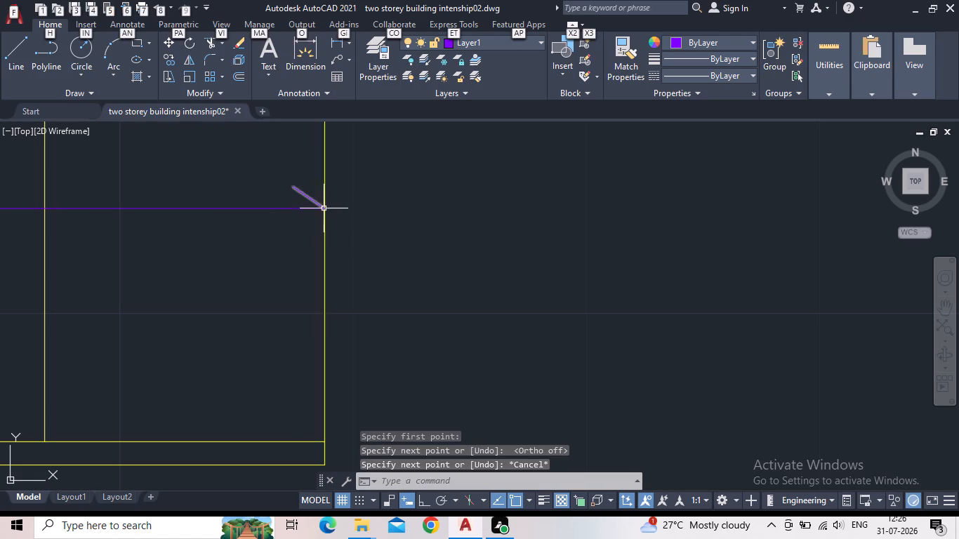
# Complete the triangular arrowhead with a south-west barb about 1.8" long from the tip and a closing line joining both barb ends.
pyautogui.press('space')
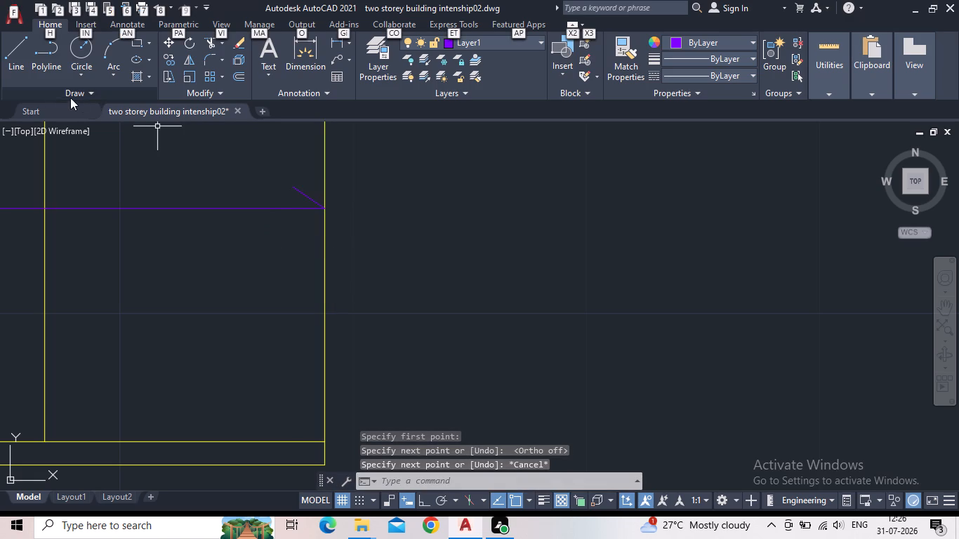
pyautogui.press('Escape')
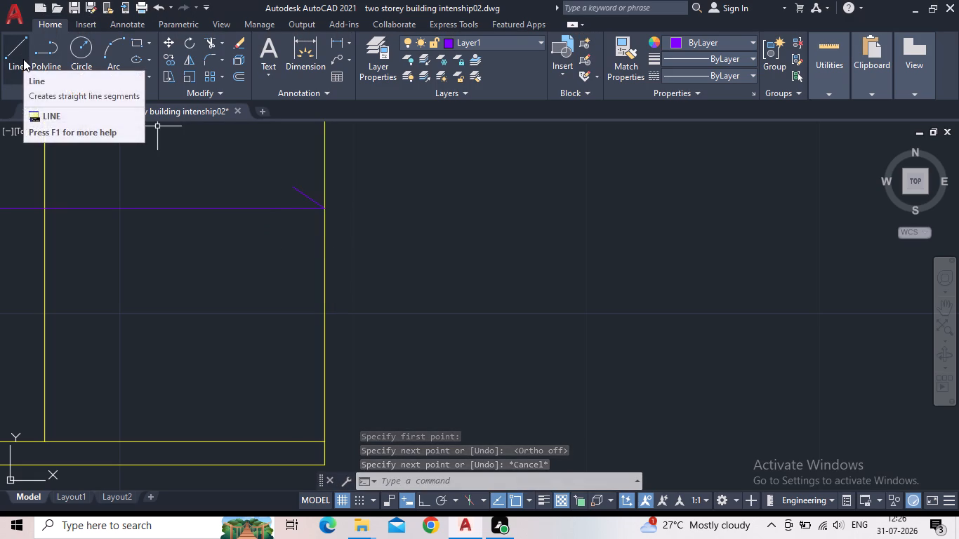
pyautogui.click(23, 59)
pyautogui.press('Escape')
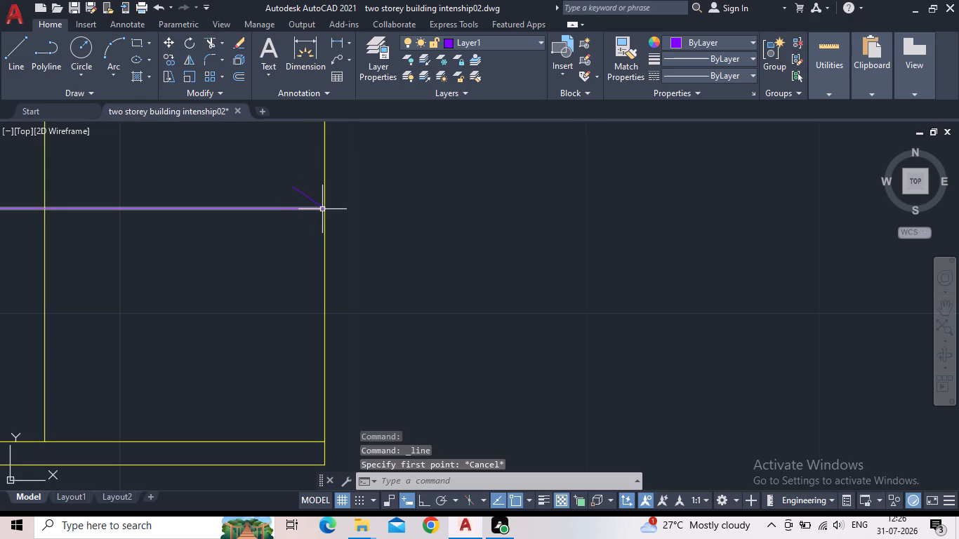
pyautogui.click(25, 48)
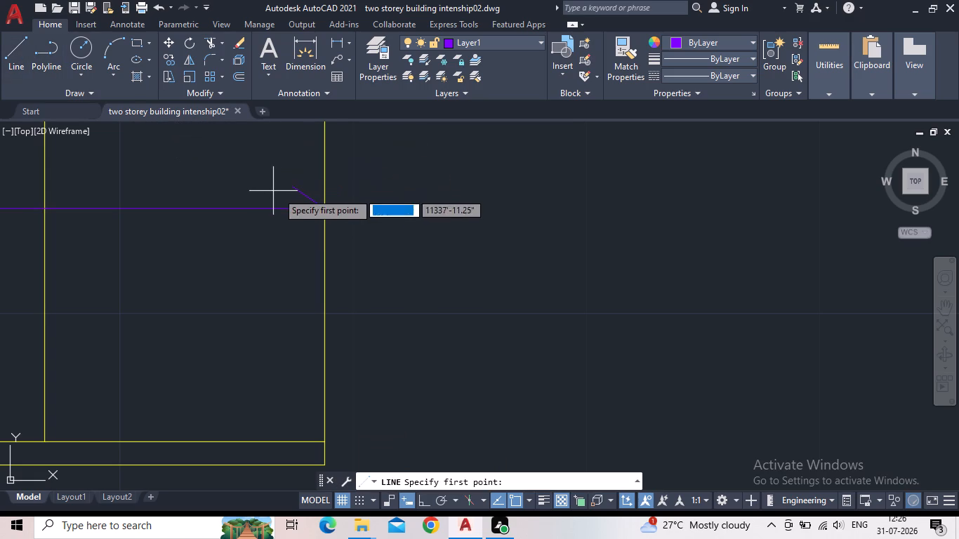
pyautogui.click(322, 211)
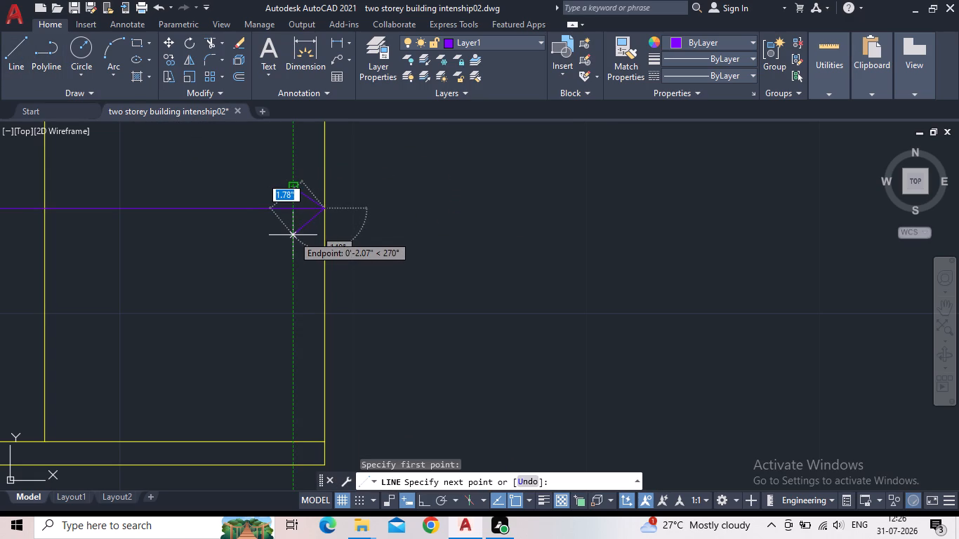
pyautogui.click(293, 235)
pyautogui.press('Escape')
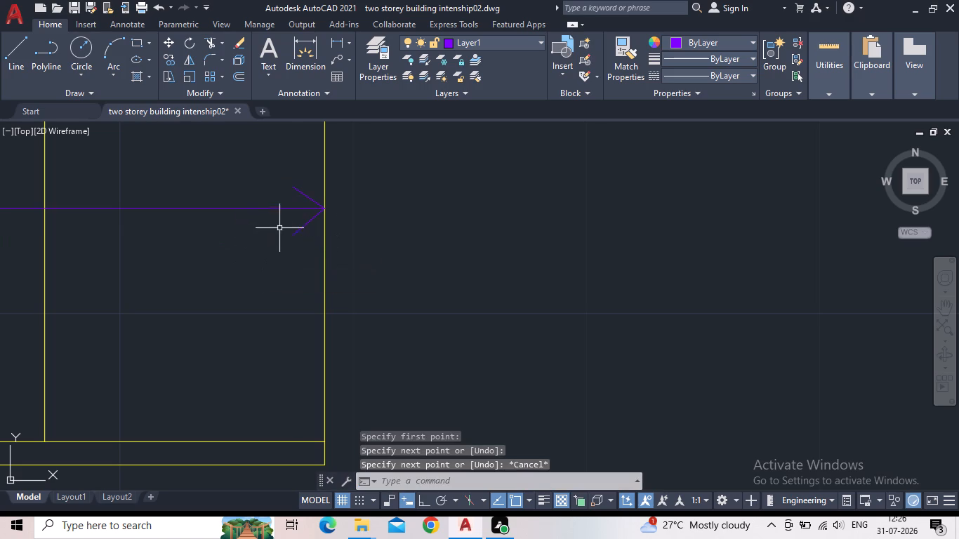
pyautogui.click(20, 56)
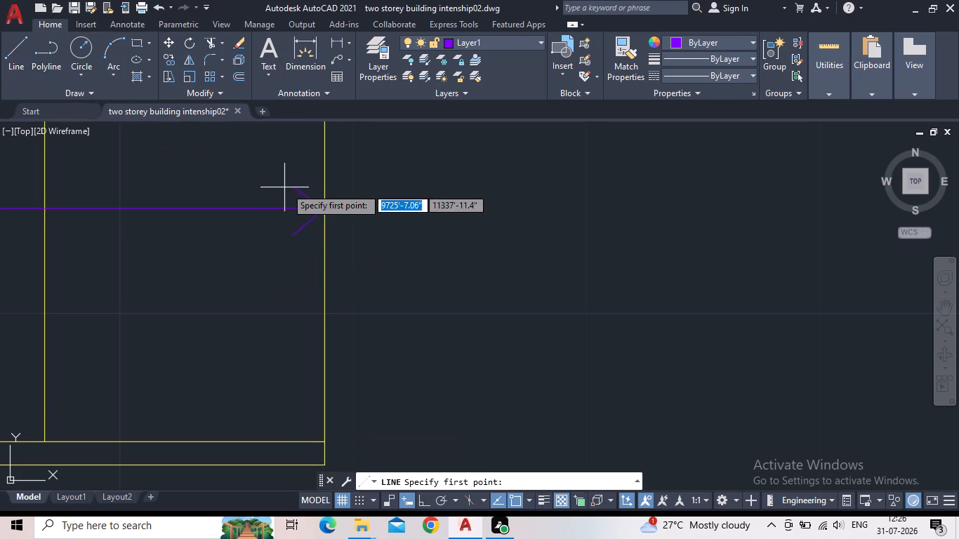
pyautogui.click(295, 189)
pyautogui.click(293, 234)
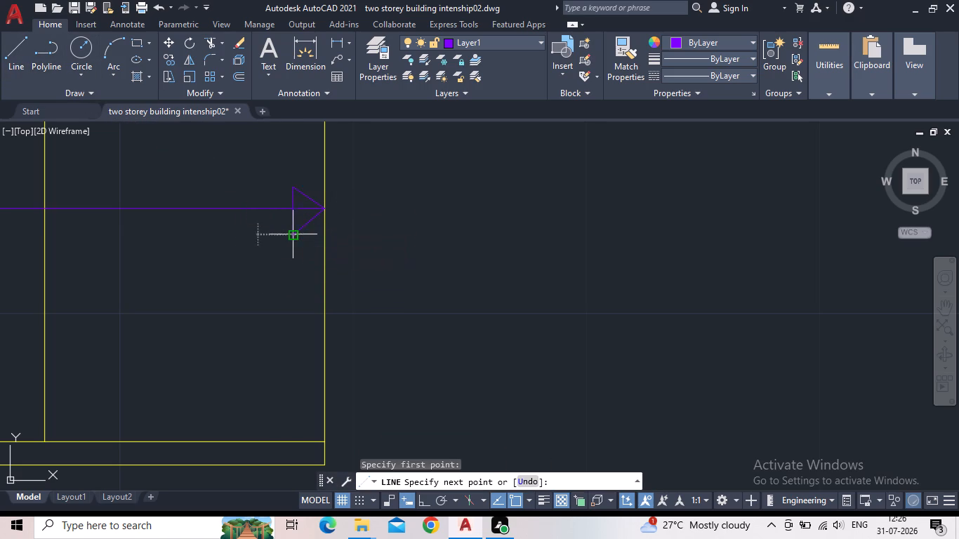
pyautogui.press('Escape')
# Copy the three-line arrowhead from its tip to the direction line about 3'-8" west, and again onto the corner landing west of the line.
pyautogui.scroll(-2, 226, 223)
pyautogui.scroll(3, 258, 237)
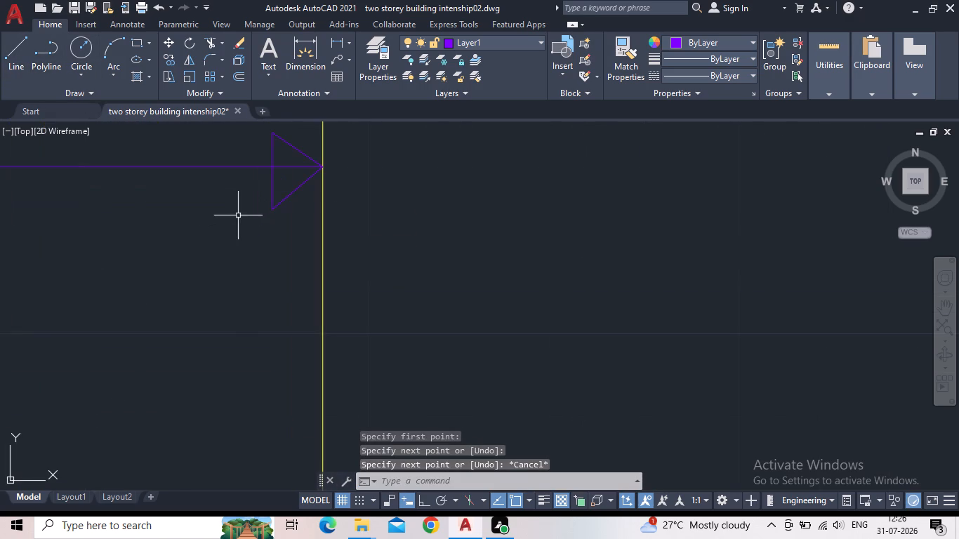
pyautogui.moveTo(270, 219); pyautogui.dragTo(256, 307, button='middle')
pyautogui.scroll(1, 270, 219)
pyautogui.moveTo(302, 305); pyautogui.dragTo(293, 291)
pyautogui.click(227, 242)
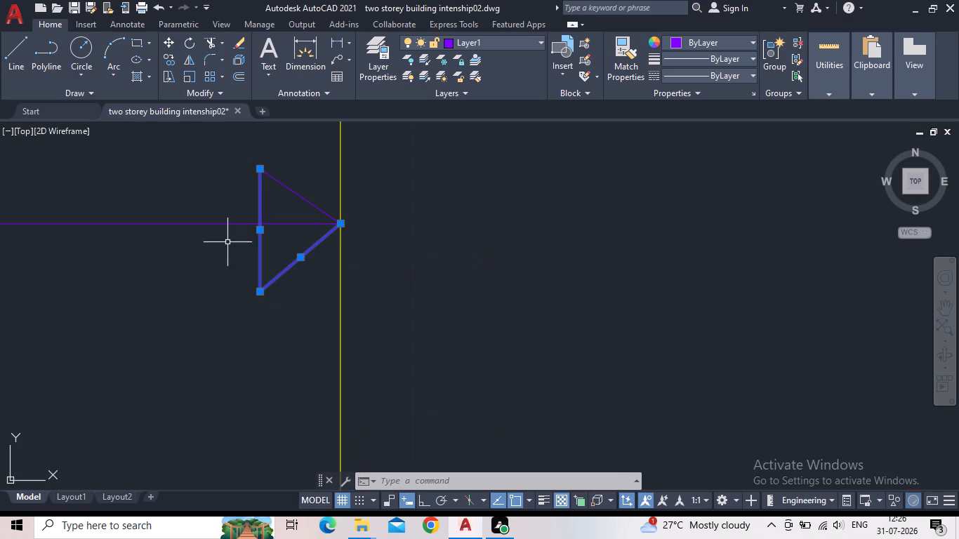
pyautogui.moveTo(280, 201); pyautogui.dragTo(284, 195)
pyautogui.click(287, 180)
pyautogui.moveTo(291, 180); pyautogui.dragTo(278, 196)
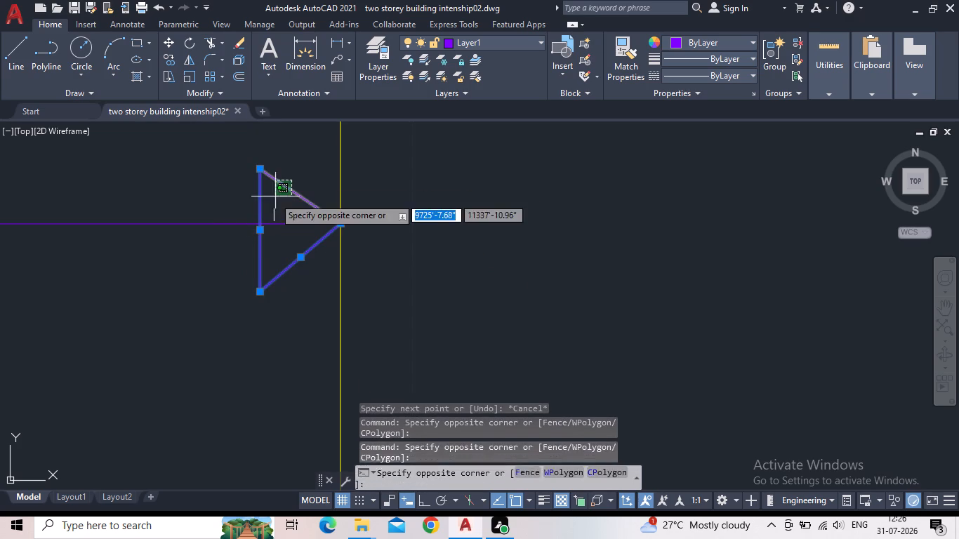
pyautogui.click(274, 197)
pyautogui.press('c')
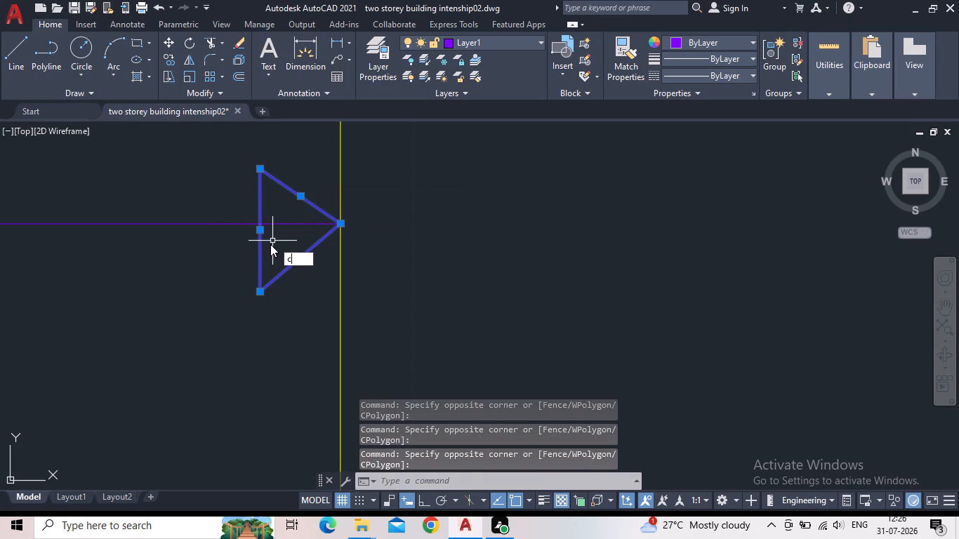
pyautogui.press('o')
pyautogui.press('Return')
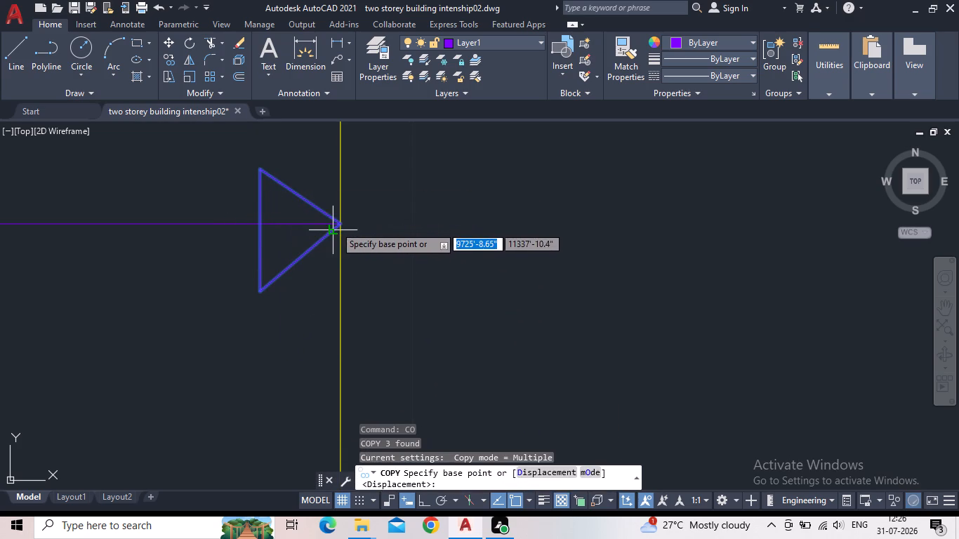
pyautogui.click(340, 222)
pyautogui.moveTo(112, 220); pyautogui.dragTo(400, 229, button='middle')
pyautogui.scroll(-4, 400, 229)
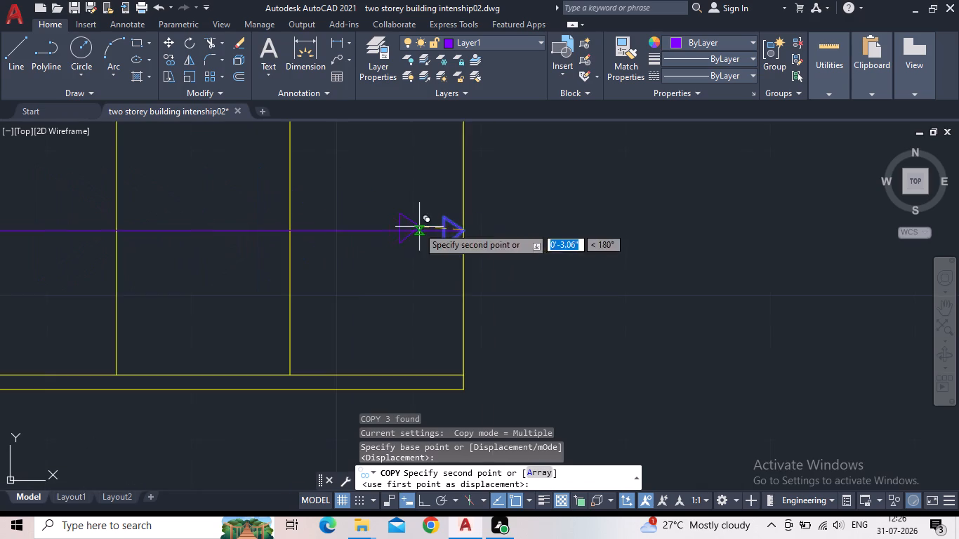
pyautogui.click(423, 504)
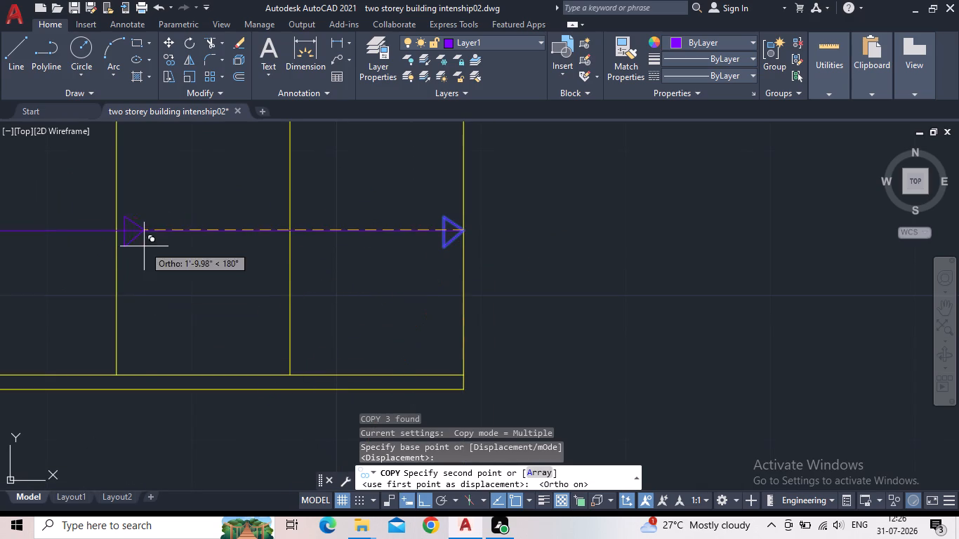
pyautogui.moveTo(133, 234); pyautogui.dragTo(355, 241, button='middle')
pyautogui.scroll(-3, 358, 239)
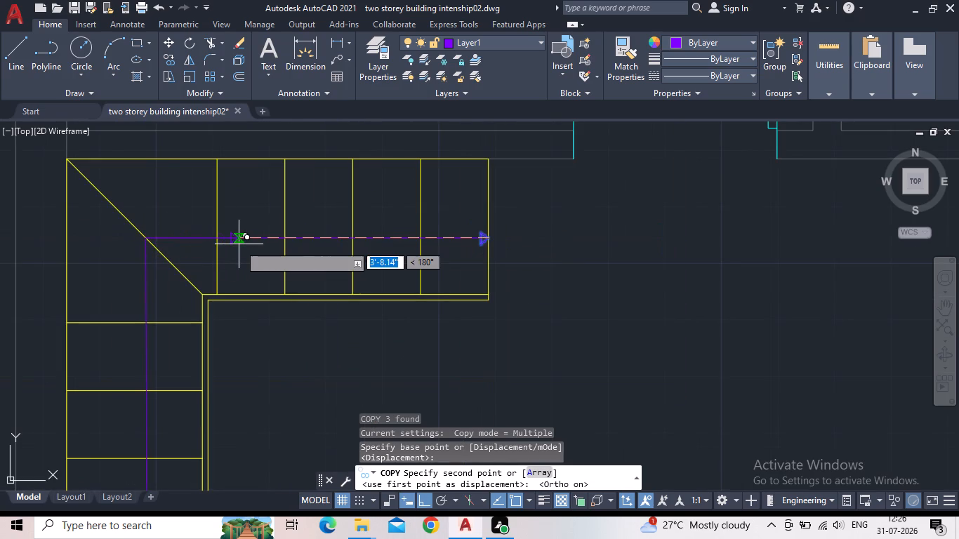
pyautogui.click(238, 244)
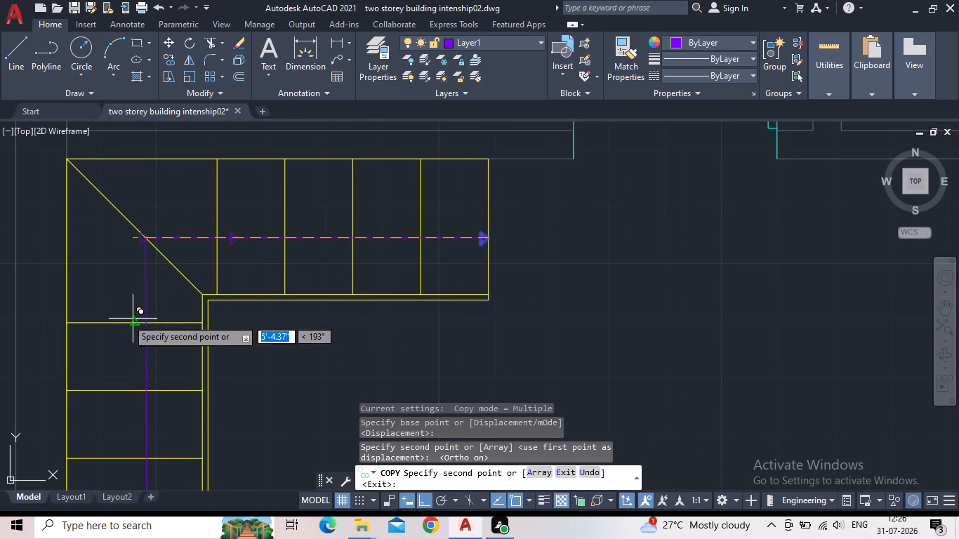
pyautogui.click(102, 306)
pyautogui.press('Escape')
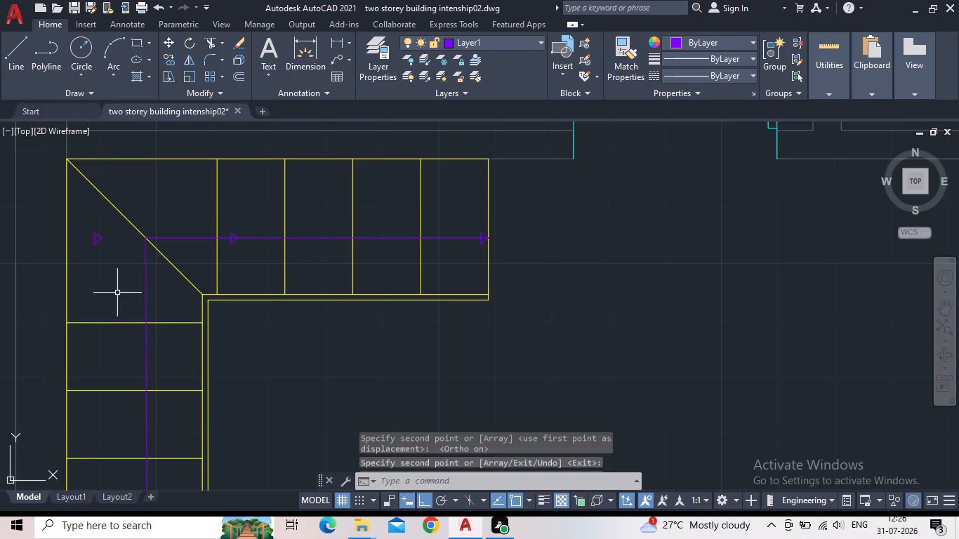
# Rotate the arrowhead copy on the corner landing 90° about its tip so it points north.
pyautogui.moveTo(117, 279); pyautogui.dragTo(107, 254)
pyautogui.click(67, 214)
pyautogui.scroll(3, 81, 220)
pyautogui.press('r')
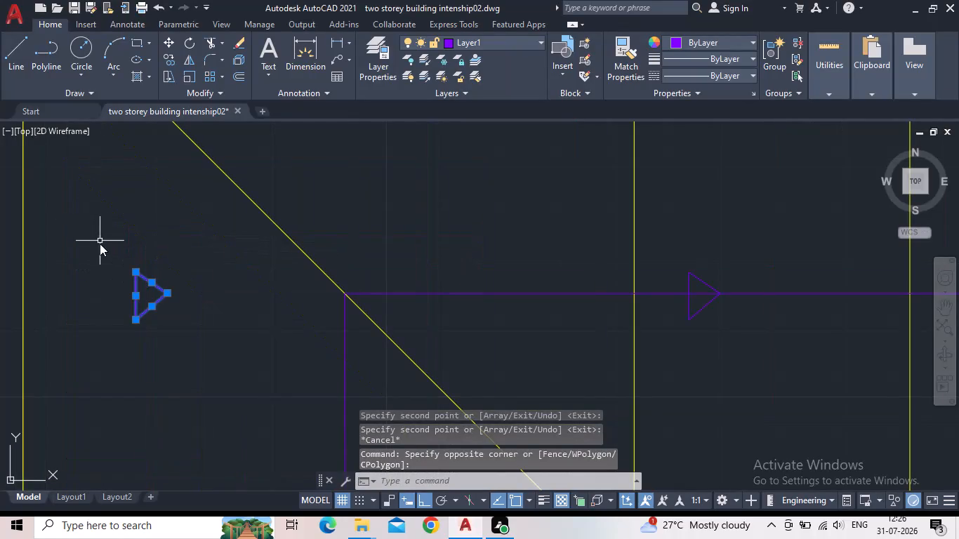
pyautogui.press('o')
pyautogui.press('Return')
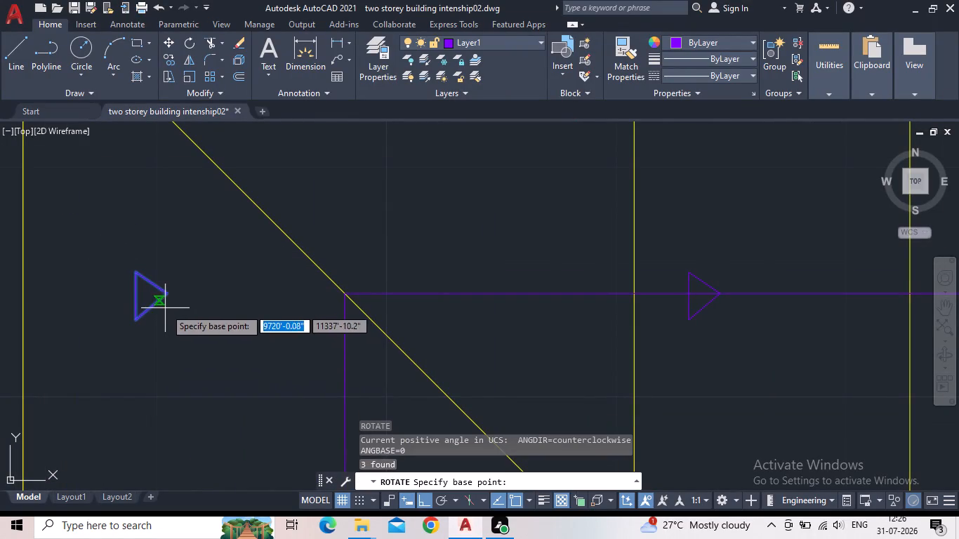
pyautogui.click(166, 297)
pyautogui.click(139, 241)
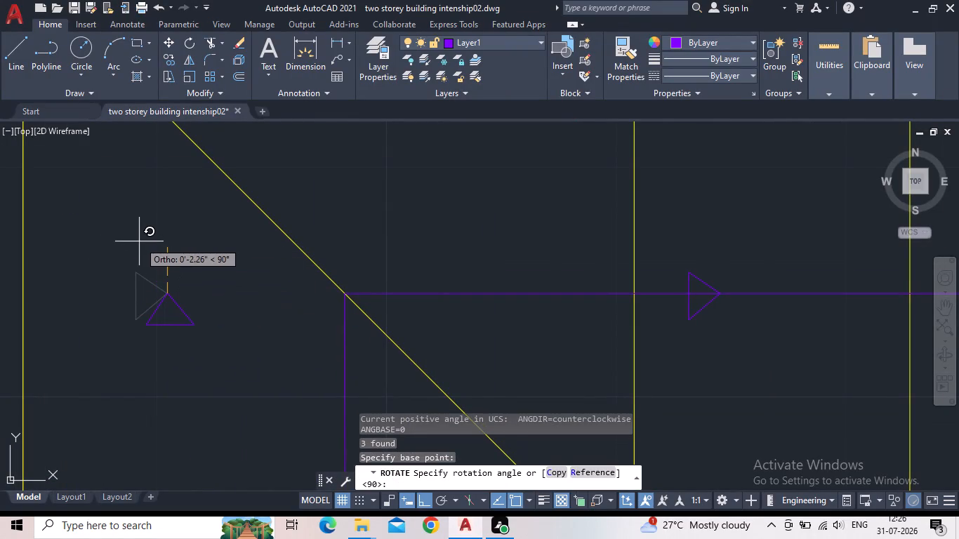
pyautogui.press('Escape')
# Copy the north-pointing arrowhead from its tip onto the vertical direction line just below the upper corner, about 11" away.
pyautogui.click(194, 341)
pyautogui.click(140, 294)
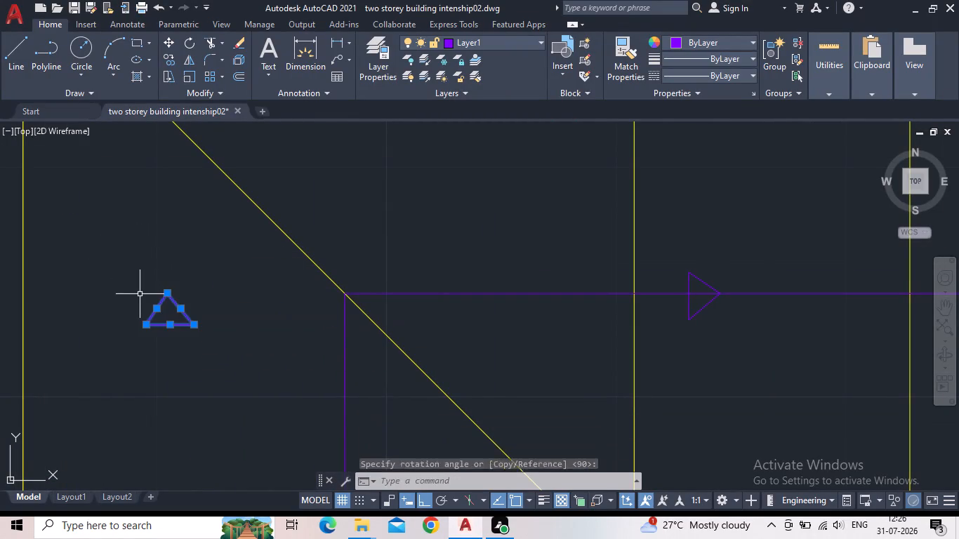
pyautogui.press('c')
pyautogui.press('o')
pyautogui.press('Return')
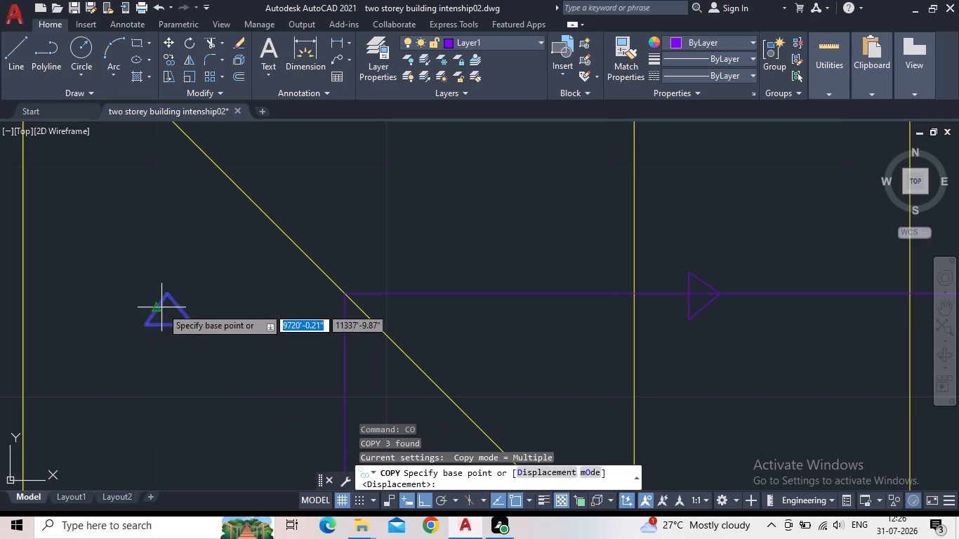
pyautogui.click(165, 298)
pyautogui.moveTo(305, 321); pyautogui.dragTo(236, 312, button='middle')
pyautogui.scroll(-2, 232, 311)
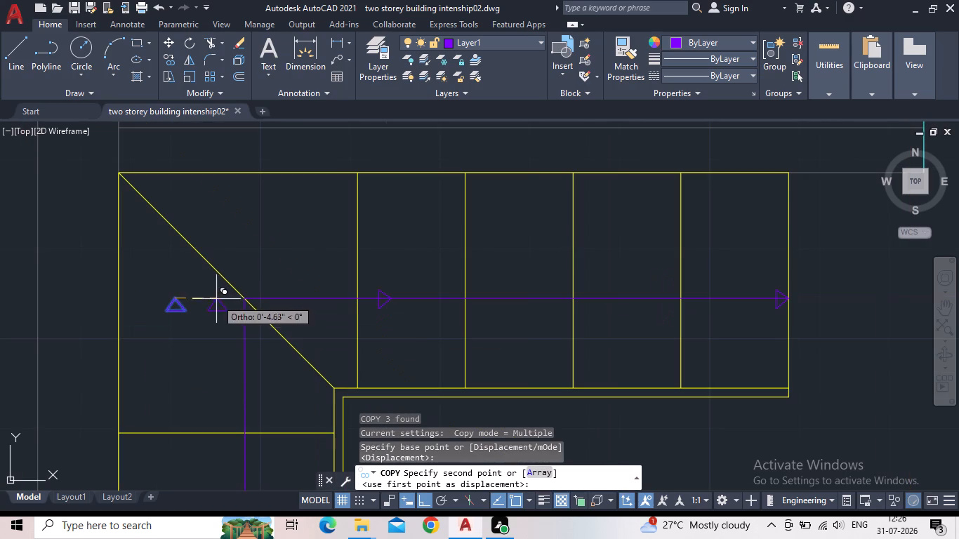
pyautogui.moveTo(239, 379); pyautogui.dragTo(251, 293, button='middle')
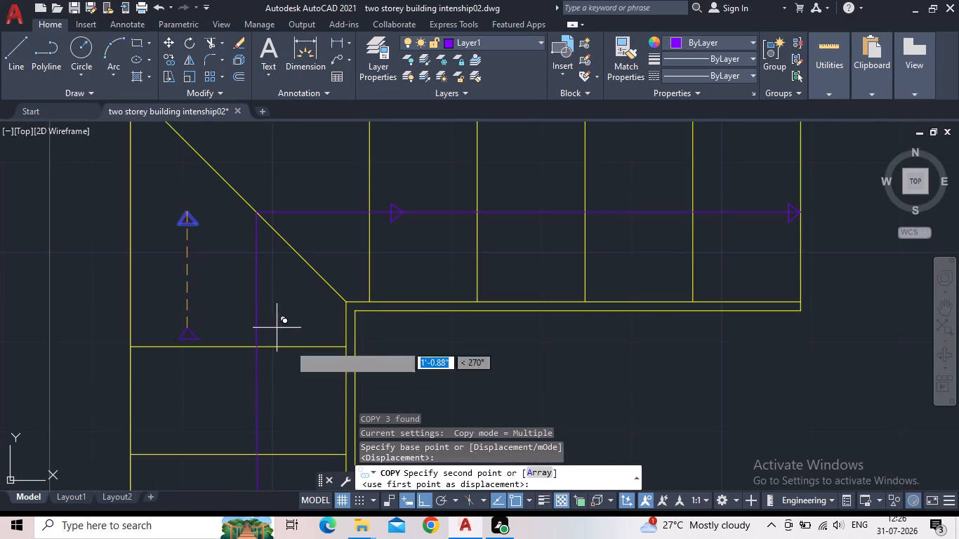
pyautogui.click(423, 499)
pyautogui.scroll(1, 256, 277)
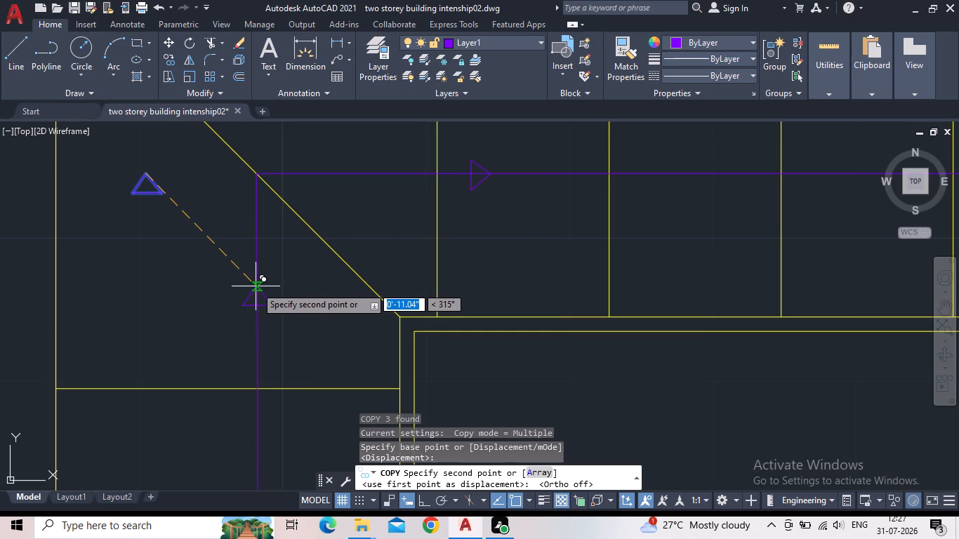
pyautogui.click(256, 286)
# Copy the north-pointing arrowhead onto the vertical direction line just above the lower corner, and again onto the lower flight's westernmost tread, north of the line.
pyautogui.moveTo(265, 354); pyautogui.dragTo(256, 178, button='middle')
pyautogui.scroll(-2, 256, 178)
pyautogui.moveTo(251, 335); pyautogui.dragTo(254, 253, button='middle')
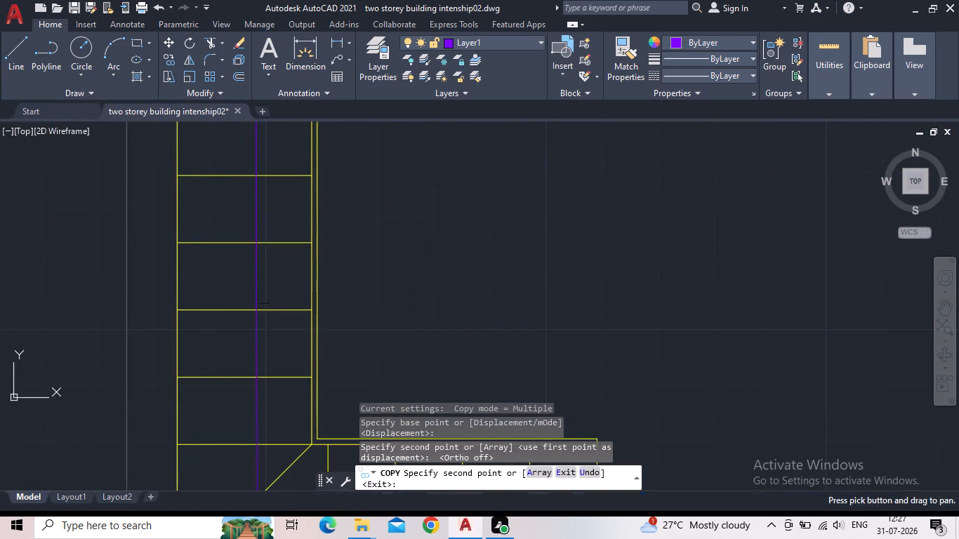
pyautogui.moveTo(259, 394); pyautogui.dragTo(255, 258, button='middle')
pyautogui.scroll(2, 240, 336)
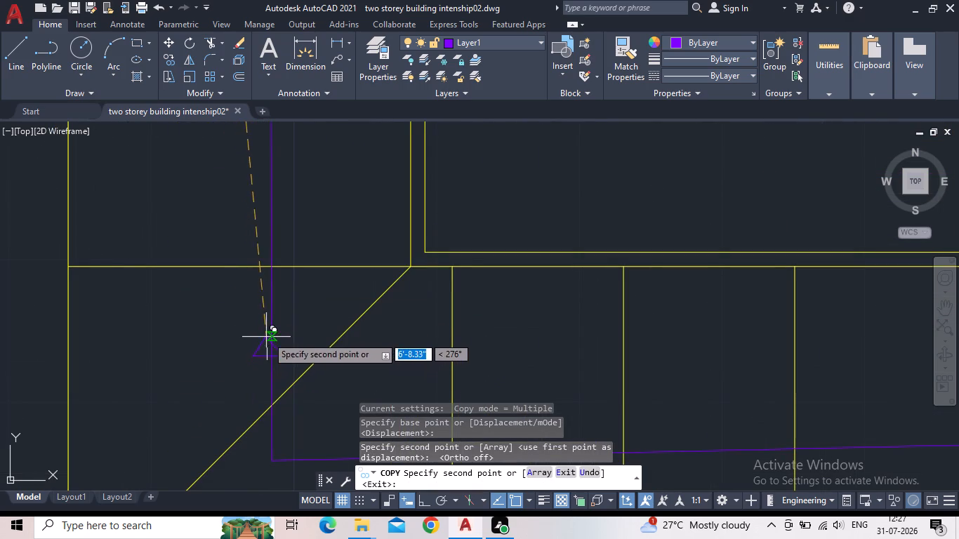
pyautogui.click(271, 335)
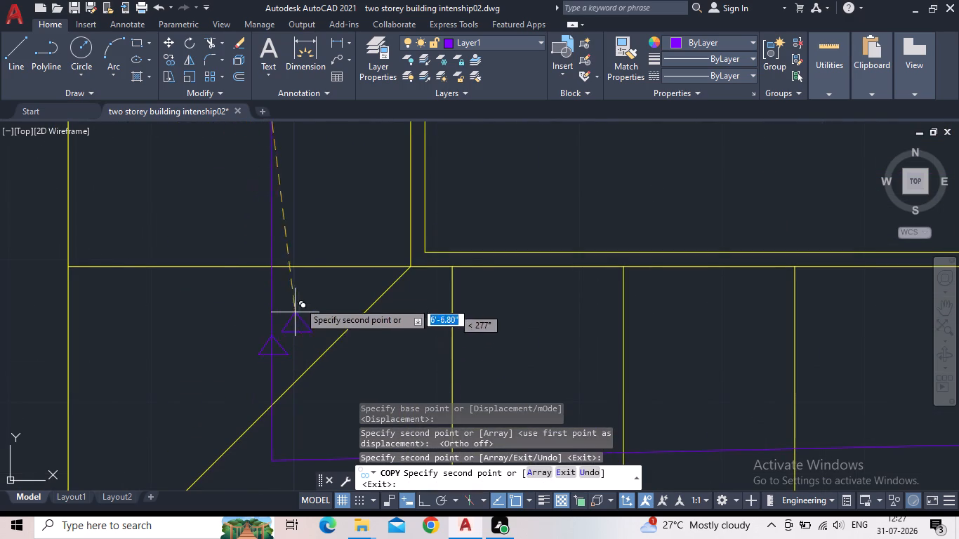
pyautogui.moveTo(306, 288); pyautogui.dragTo(220, 285, button='middle')
pyautogui.scroll(-2, 209, 284)
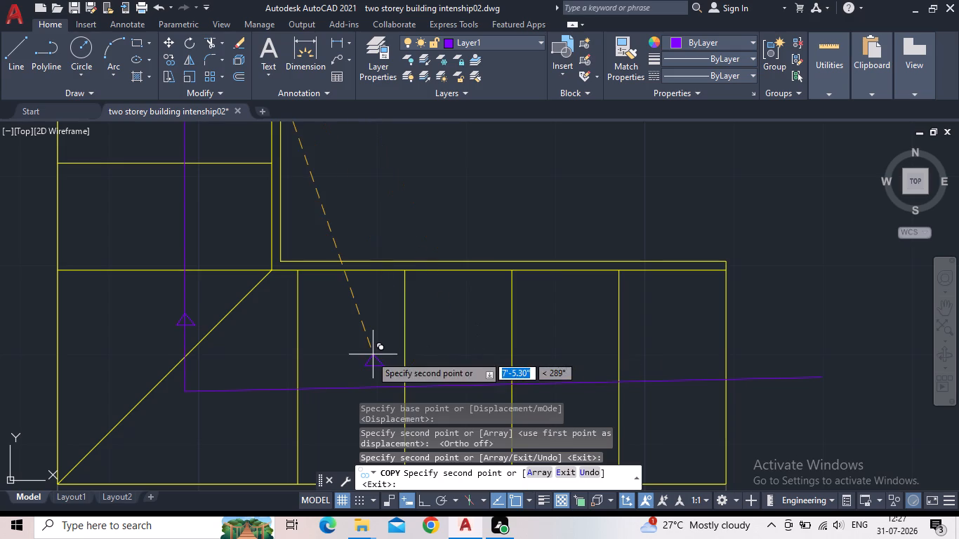
pyautogui.click(362, 359)
pyautogui.press('Escape')
# Delete the slightly slanted direction line running along the lower flight.
pyautogui.scroll(-2, 418, 347)
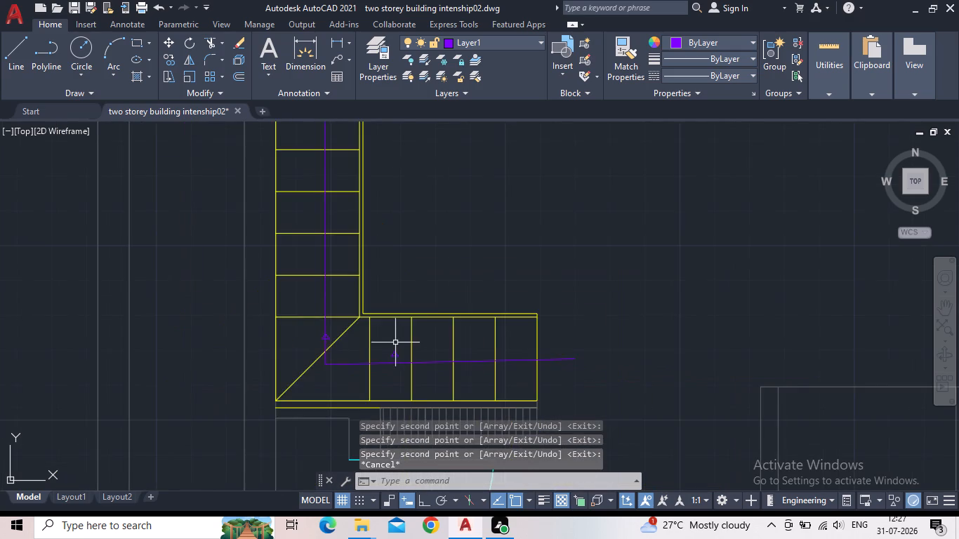
pyautogui.scroll(-1, 406, 338)
pyautogui.click(456, 352)
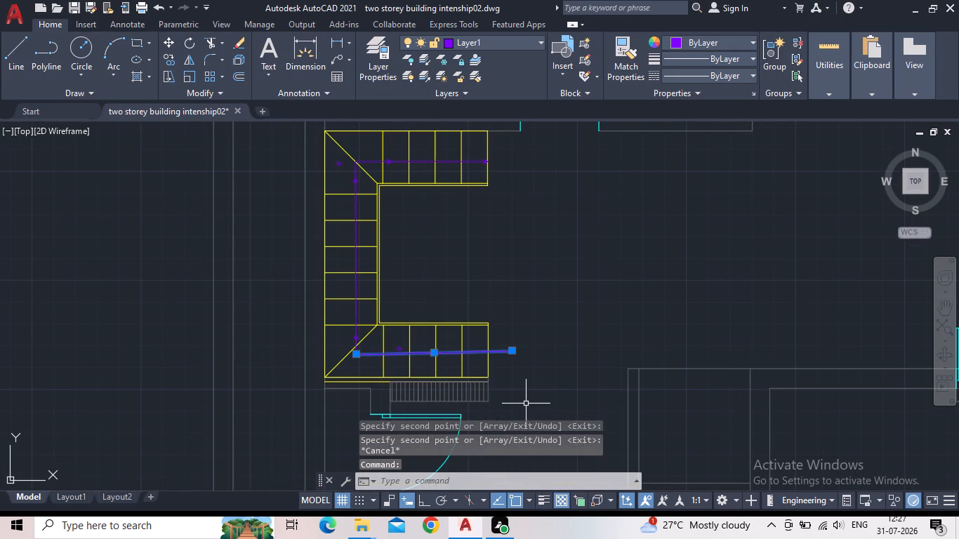
pyautogui.press('Delete')
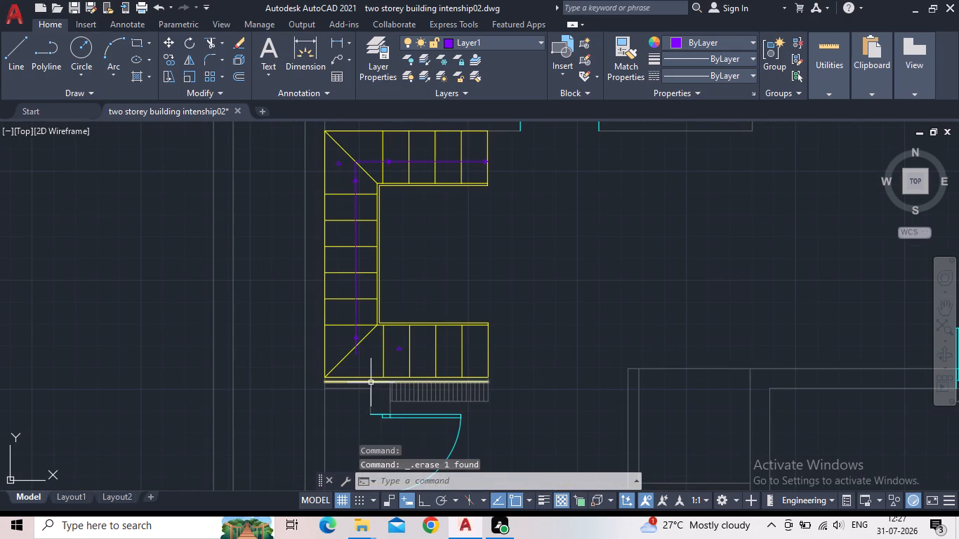
# Draw a horizontal direction line, with Ortho on, from the vertical line's lower end eastward to just beyond the lower flight's east edge.
pyautogui.press('l')
pyautogui.press('Return')
pyautogui.scroll(3, 329, 342)
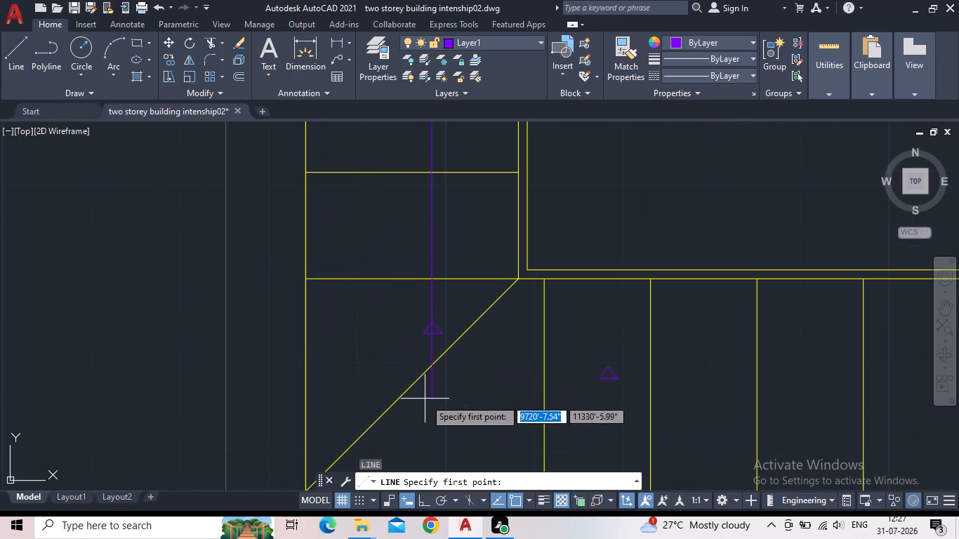
pyautogui.click(431, 399)
pyautogui.moveTo(835, 408); pyautogui.dragTo(501, 390, button='middle')
pyautogui.scroll(-3, 499, 390)
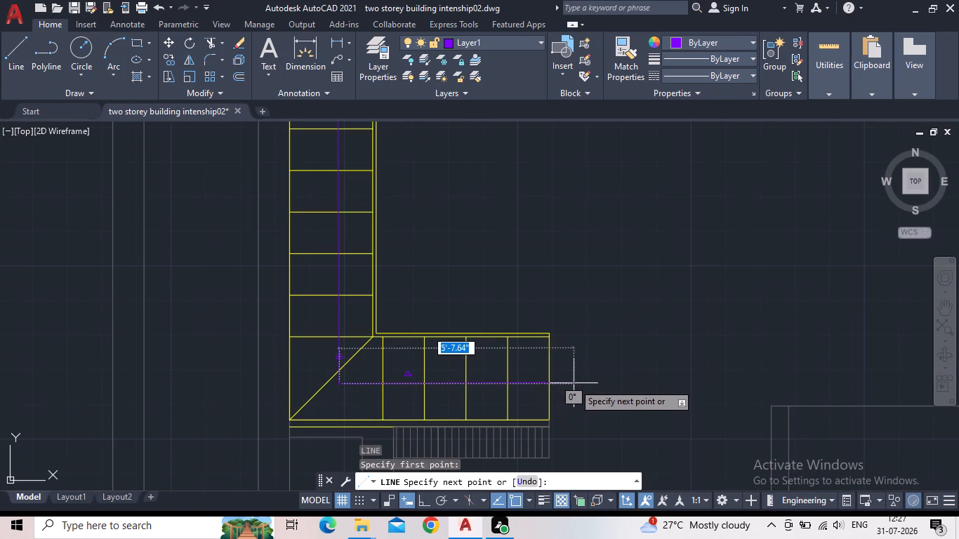
pyautogui.click(421, 505)
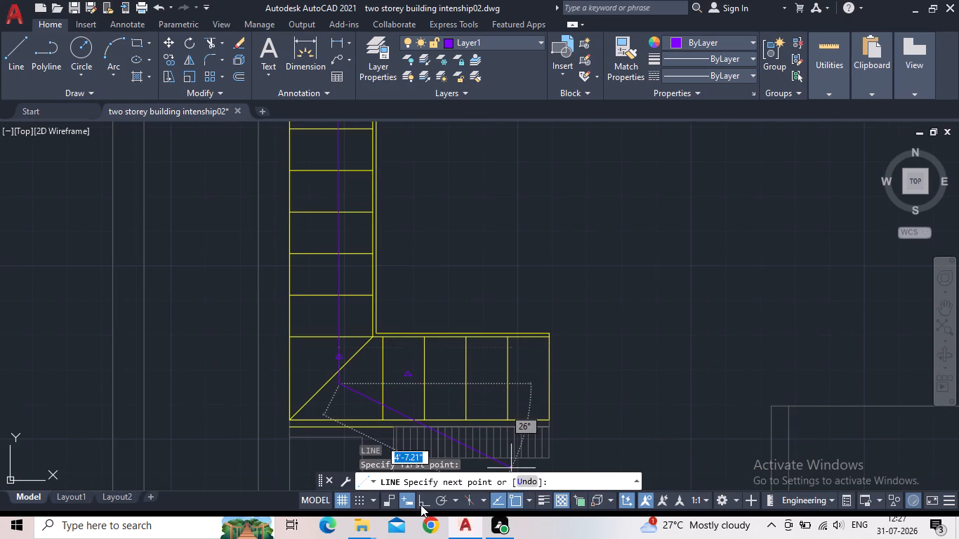
pyautogui.click(587, 384)
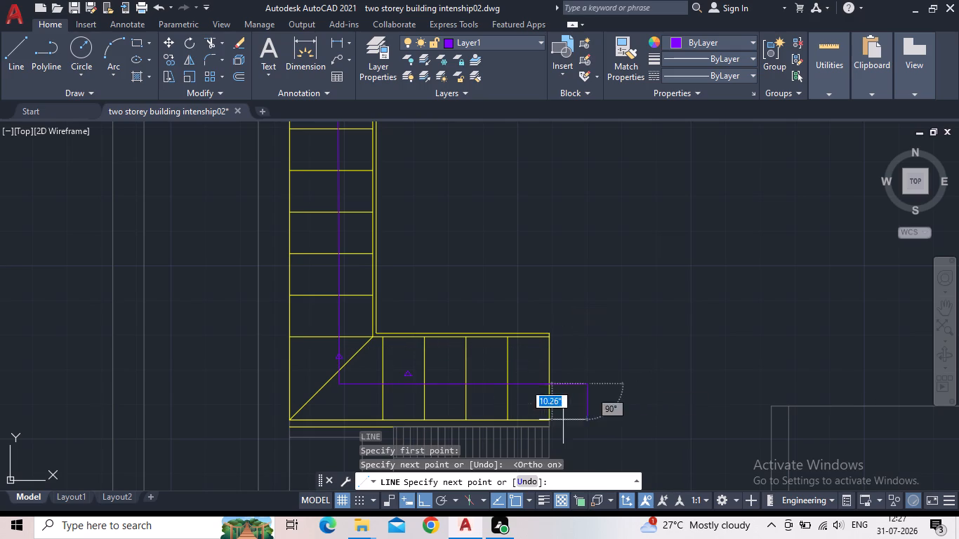
pyautogui.press('Escape')
# Rotate the arrowhead on the lower flight's tread 90° about its tip so it points west.
pyautogui.scroll(1, 442, 386)
pyautogui.click(396, 377)
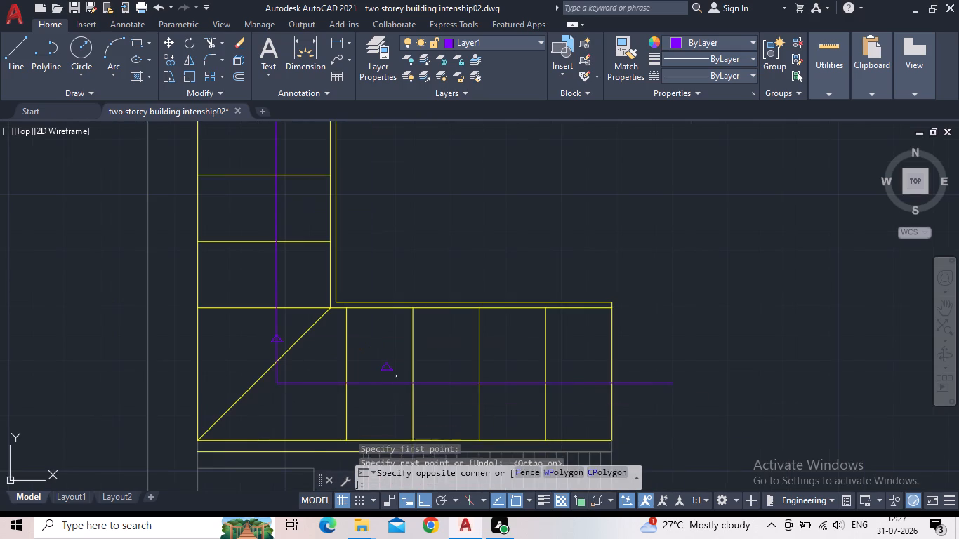
pyautogui.click(374, 364)
pyautogui.scroll(3, 383, 361)
pyautogui.press('r')
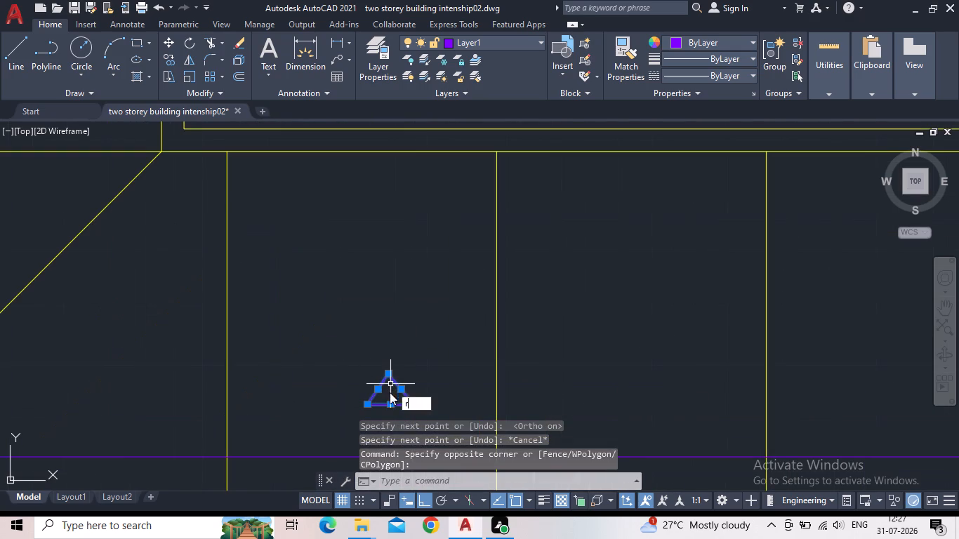
pyautogui.press('o')
pyautogui.press('space')
pyautogui.click(390, 380)
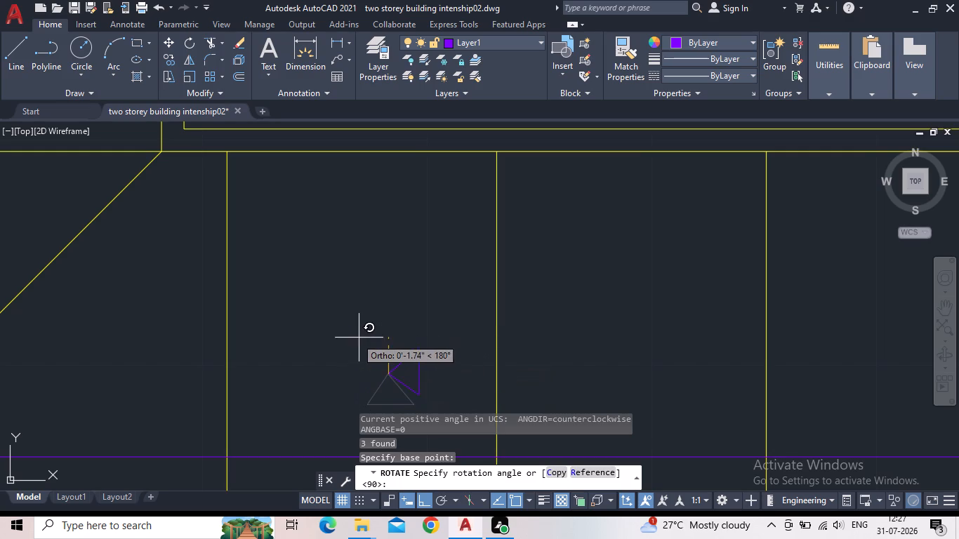
pyautogui.click(386, 338)
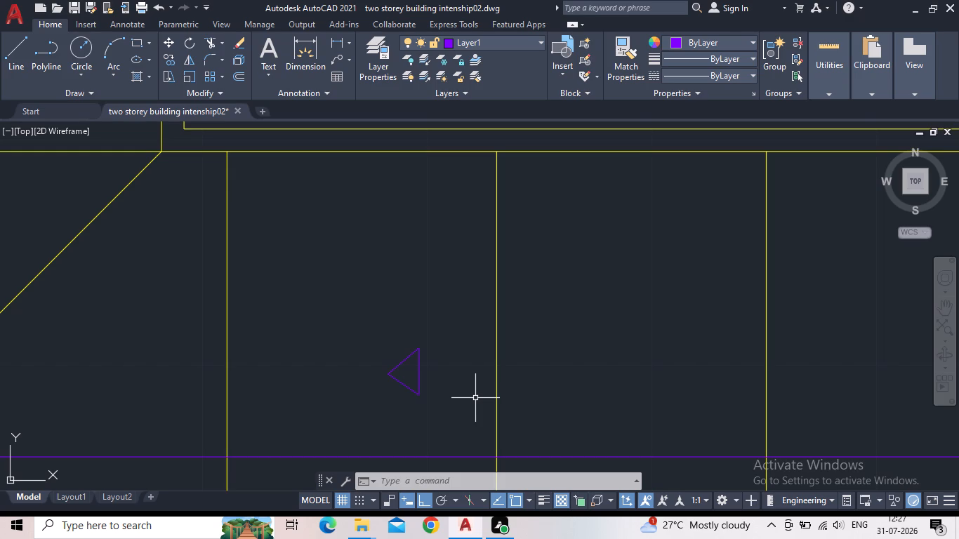
# Copy the three-line west-pointing arrowhead on the lower flight.
pyautogui.moveTo(448, 390); pyautogui.dragTo(442, 386)
pyautogui.click(345, 331)
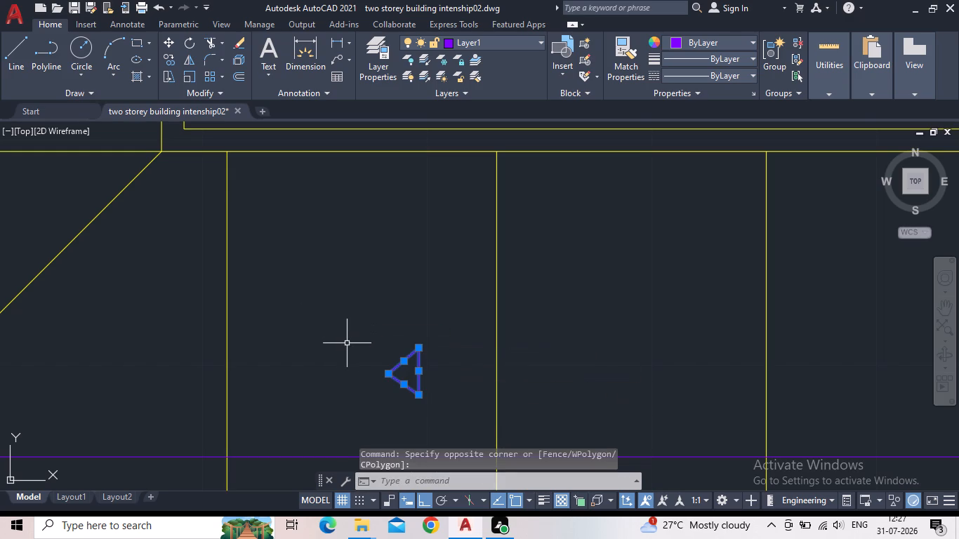
pyautogui.press('c')
pyautogui.press('o')
pyautogui.press('space')
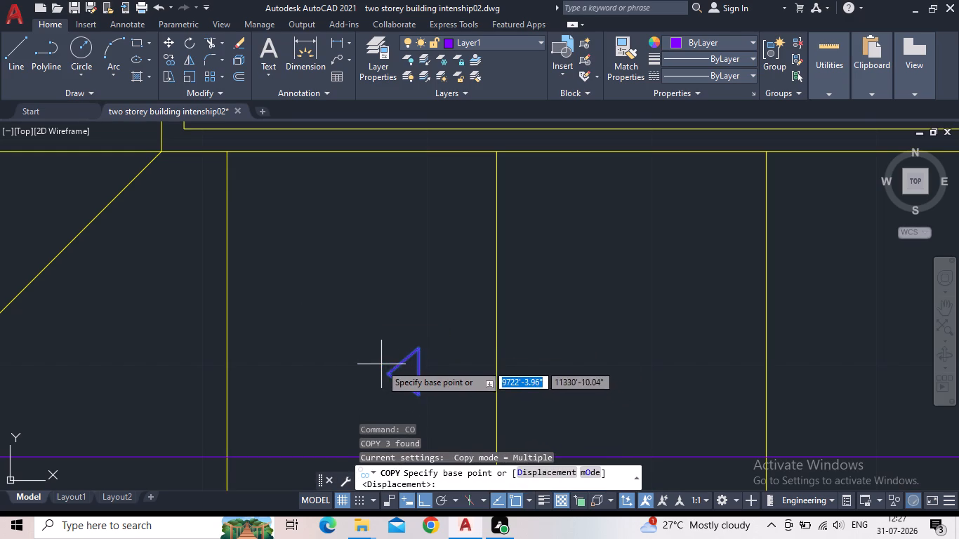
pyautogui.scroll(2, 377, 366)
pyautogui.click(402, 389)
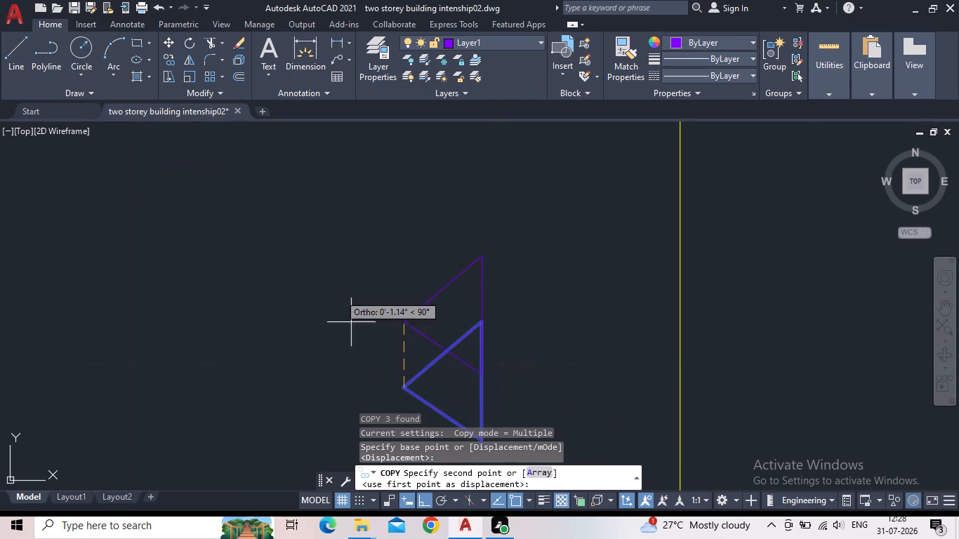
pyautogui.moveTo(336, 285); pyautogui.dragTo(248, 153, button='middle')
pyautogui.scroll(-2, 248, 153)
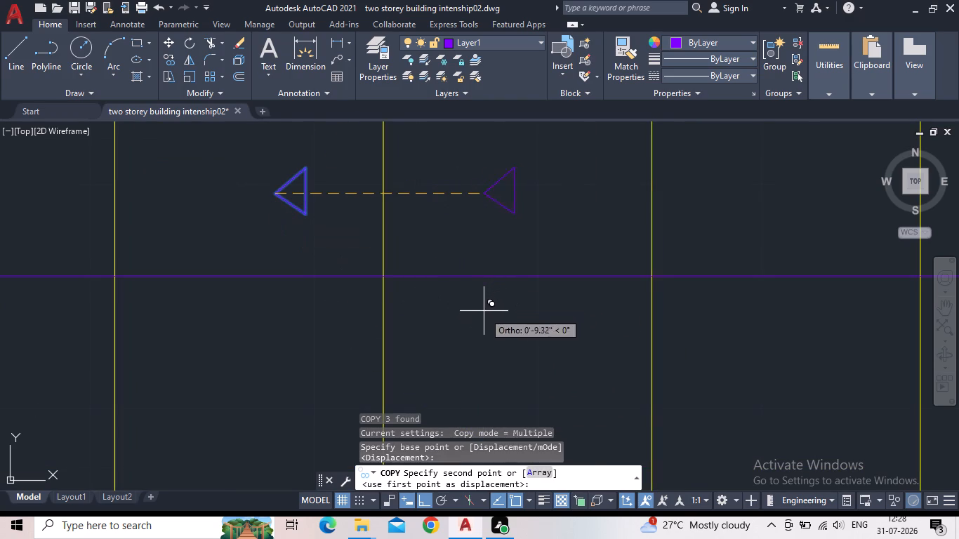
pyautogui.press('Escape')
# Copy the loose left-pointing arrowhead by its tip, with Ortho off, to where the lower flight's direction line crosses the stair's outer end line.
pyautogui.moveTo(322, 237); pyautogui.dragTo(304, 225)
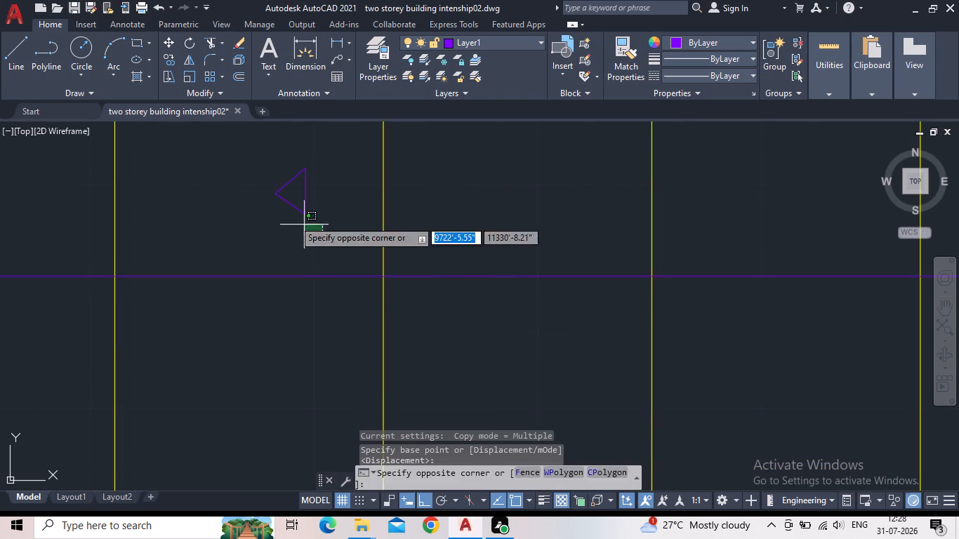
pyautogui.click(199, 138)
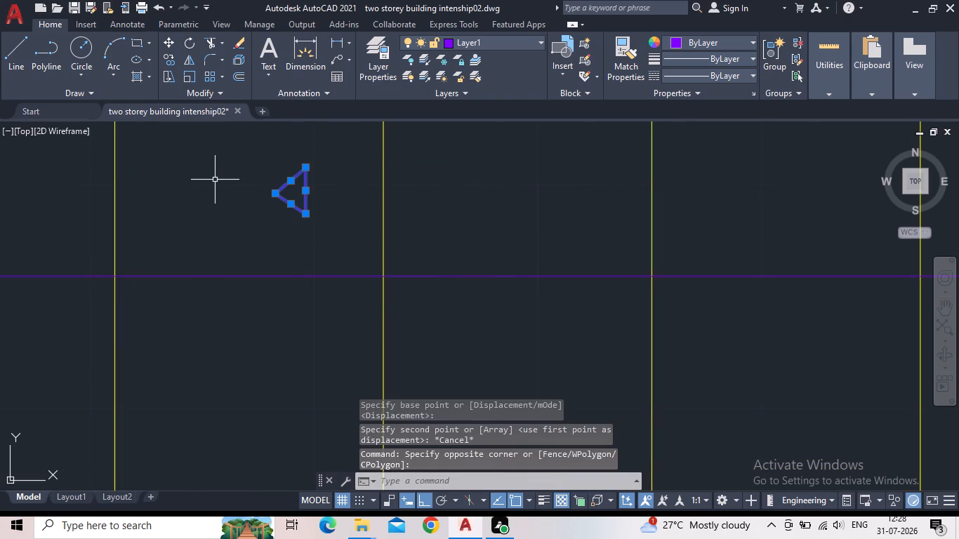
pyautogui.press('c')
pyautogui.press('o')
pyautogui.press('Return')
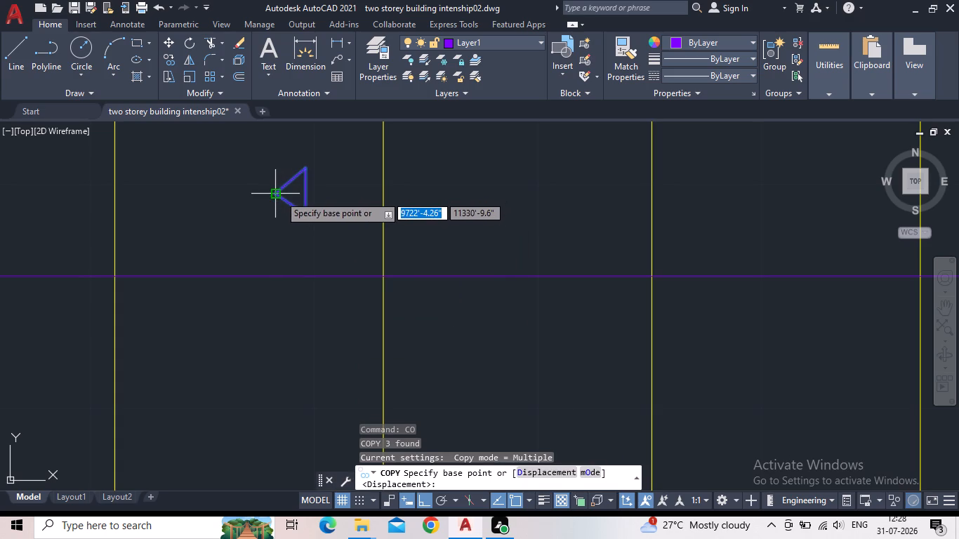
pyautogui.click(279, 195)
pyautogui.moveTo(498, 269); pyautogui.dragTo(377, 344, button='middle')
pyautogui.scroll(-1, 374, 345)
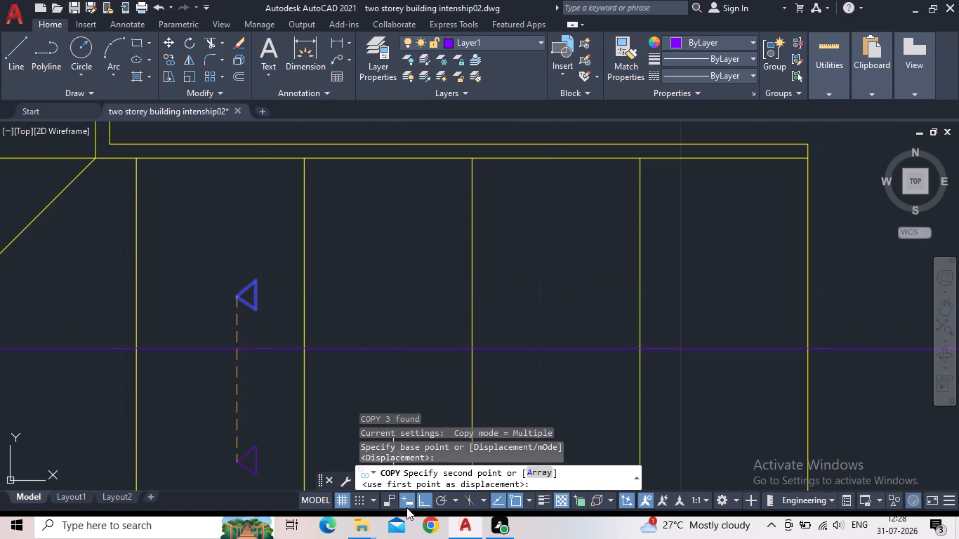
pyautogui.click(421, 498)
pyautogui.moveTo(339, 345); pyautogui.dragTo(92, 251, button='middle')
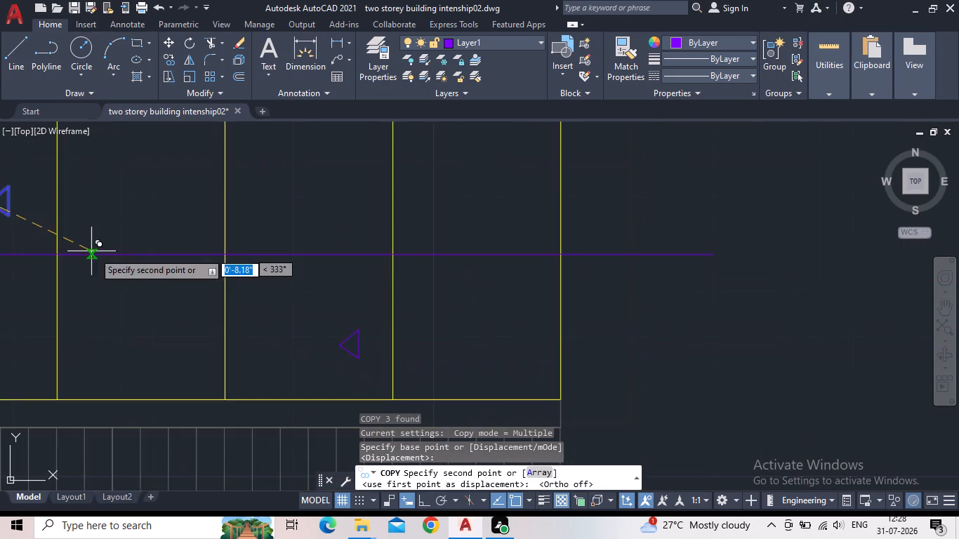
pyautogui.scroll(-1, 168, 256)
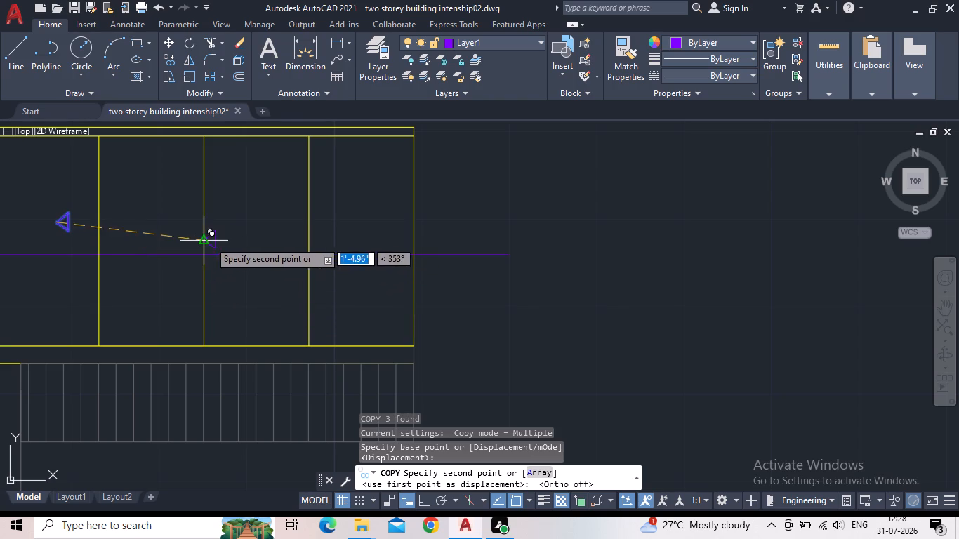
pyautogui.moveTo(258, 265); pyautogui.dragTo(84, 237, button='middle')
pyautogui.scroll(-1, 84, 237)
pyautogui.moveTo(147, 237); pyautogui.dragTo(233, 251, button='middle')
pyautogui.scroll(1, 277, 244)
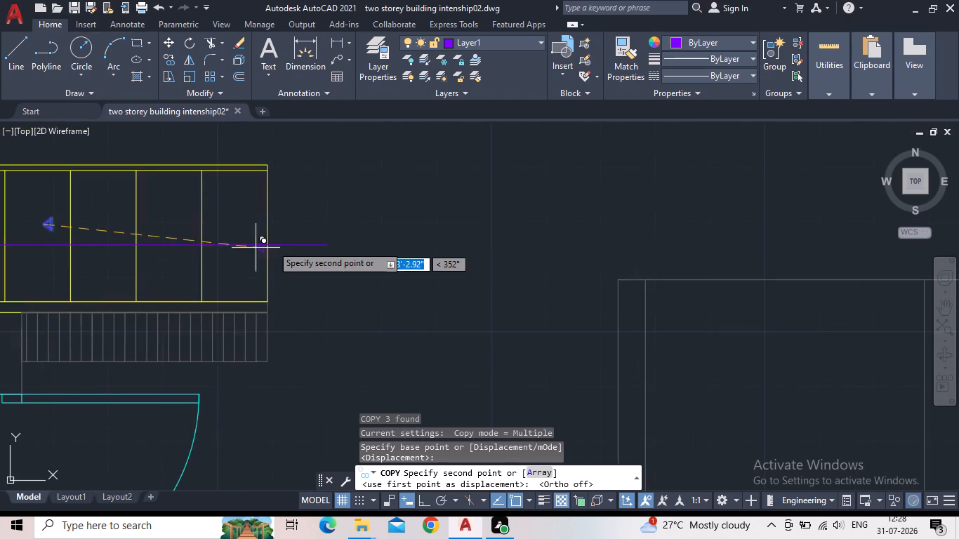
pyautogui.scroll(2, 277, 246)
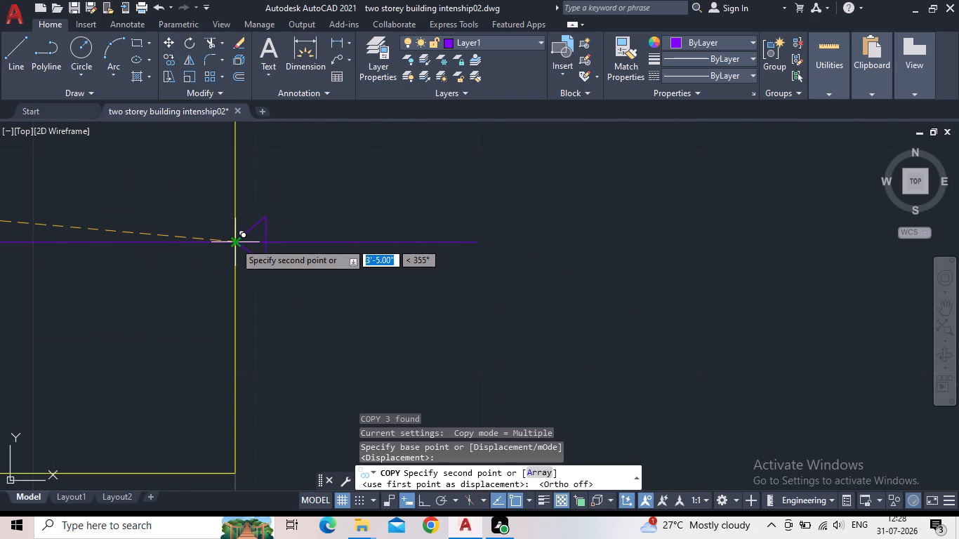
pyautogui.scroll(3, 236, 242)
pyautogui.click(230, 244)
# Place a second copy of the arrowhead on the lower flight's direction line, within the second straight tread from the corner.
pyautogui.moveTo(261, 241); pyautogui.dragTo(262, 244, button='middle')
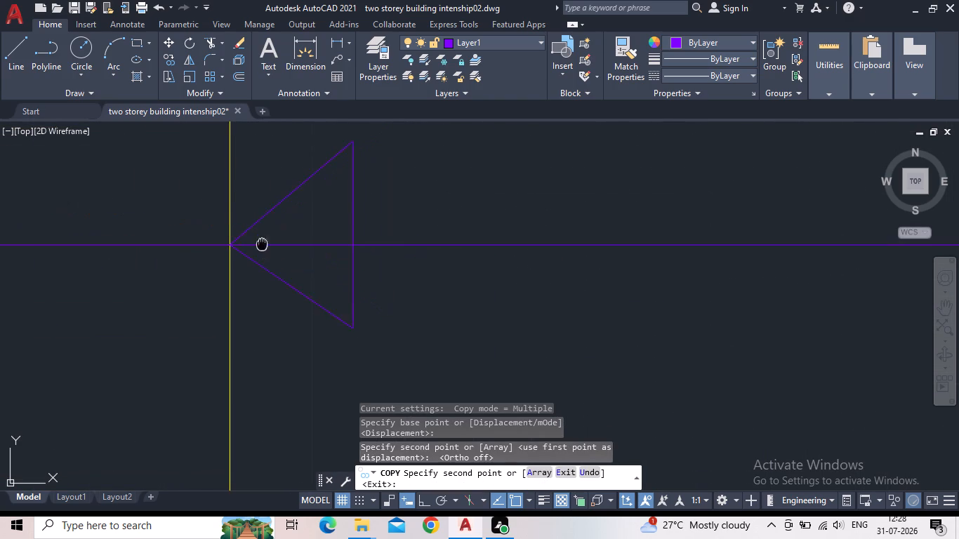
pyautogui.moveTo(262, 244); pyautogui.dragTo(396, 246, button='middle')
pyautogui.scroll(-5, 371, 247)
pyautogui.moveTo(150, 242); pyautogui.dragTo(329, 242, button='middle')
pyautogui.scroll(-2, 329, 242)
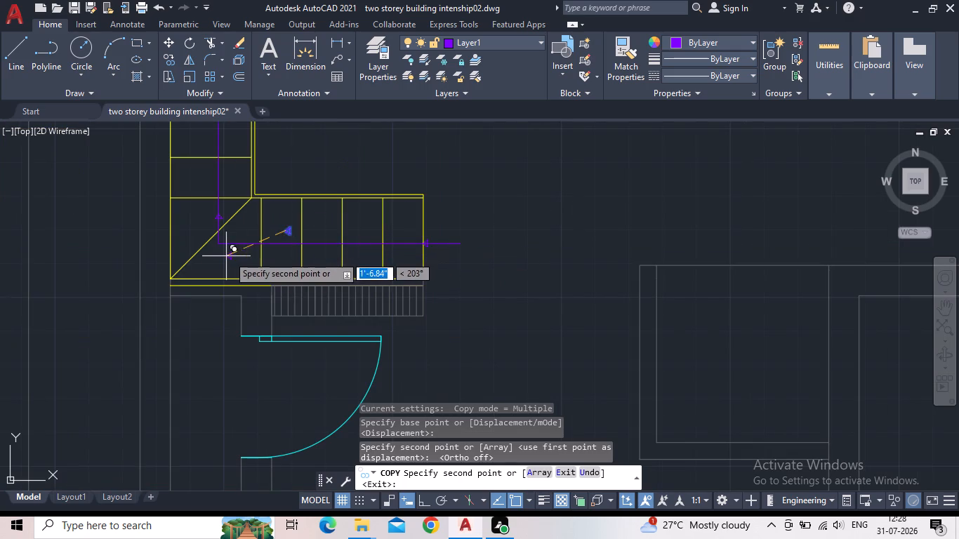
pyautogui.scroll(2, 242, 251)
pyautogui.scroll(3, 420, 235)
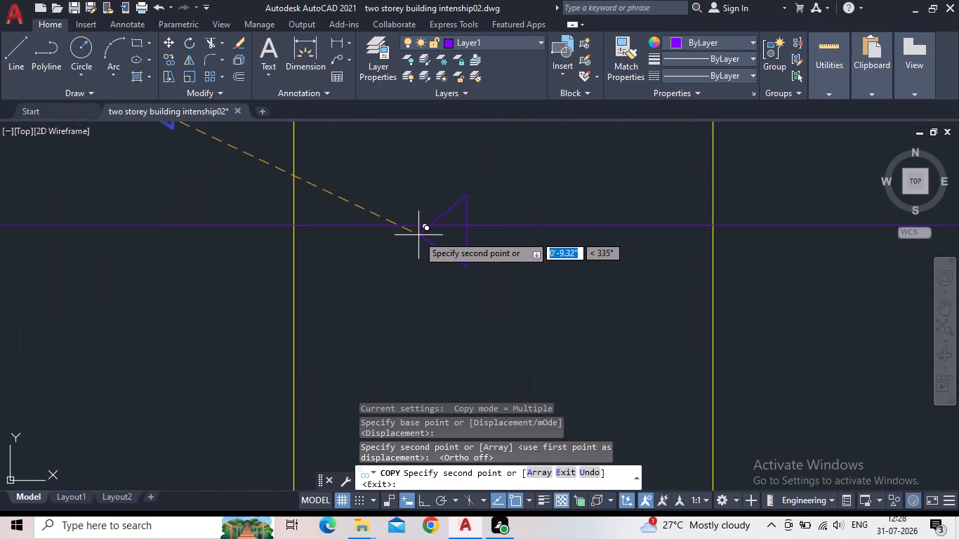
pyautogui.click(406, 225)
pyautogui.scroll(-4, 249, 238)
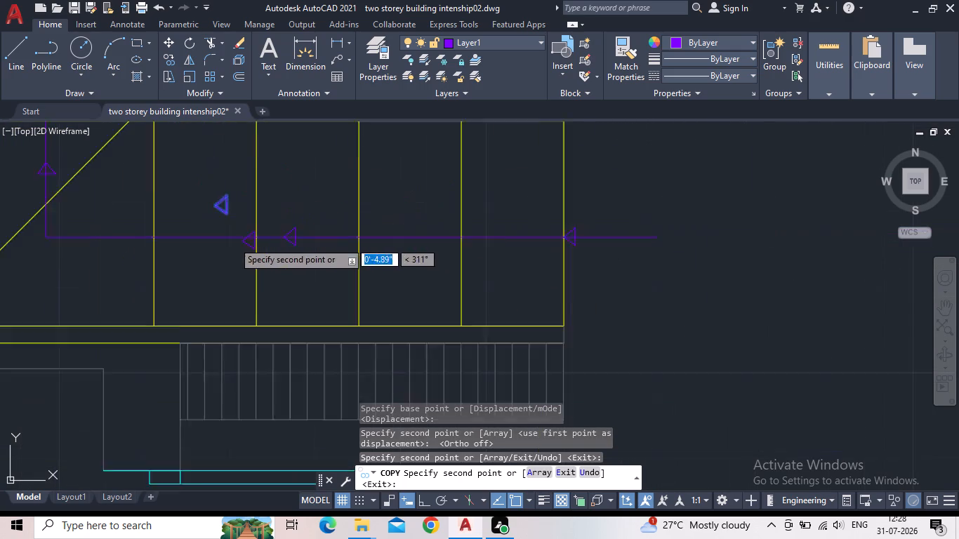
pyautogui.press('Escape')
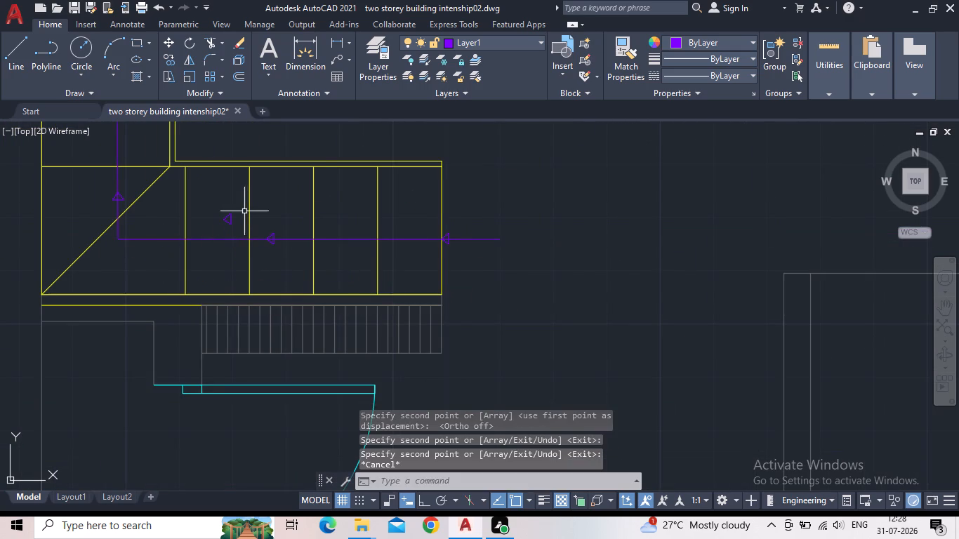
# Erase the loose original arrowhead above the lower flight's direction line.
pyautogui.moveTo(242, 222); pyautogui.dragTo(235, 223)
pyautogui.click(211, 216)
pyautogui.press('Delete')
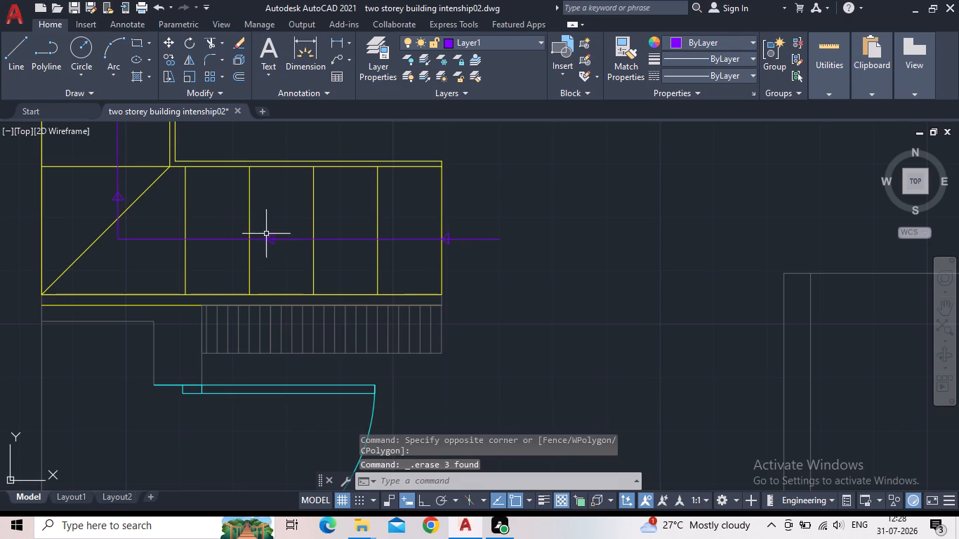
# Erase the spare upward arrowhead beside the direction line at the stair's upper corner.
pyautogui.scroll(-2, 253, 229)
pyautogui.moveTo(281, 237); pyautogui.dragTo(211, 264, button='middle')
pyautogui.scroll(1, 212, 268)
pyautogui.moveTo(329, 210); pyautogui.dragTo(311, 234, button='middle')
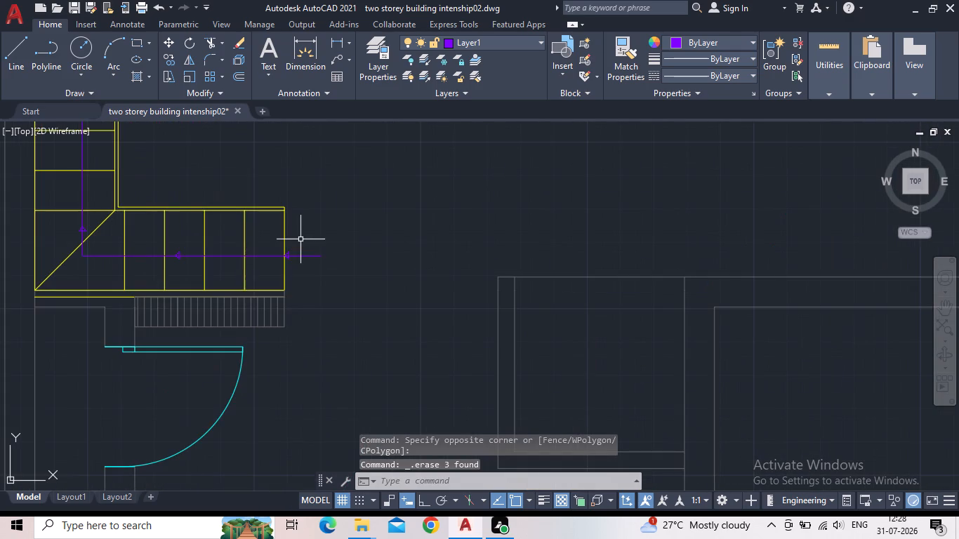
pyautogui.moveTo(311, 234); pyautogui.dragTo(351, 317, button='middle')
pyautogui.scroll(-1, 351, 319)
pyautogui.moveTo(332, 283); pyautogui.dragTo(282, 274, button='middle')
pyautogui.scroll(3, 117, 158)
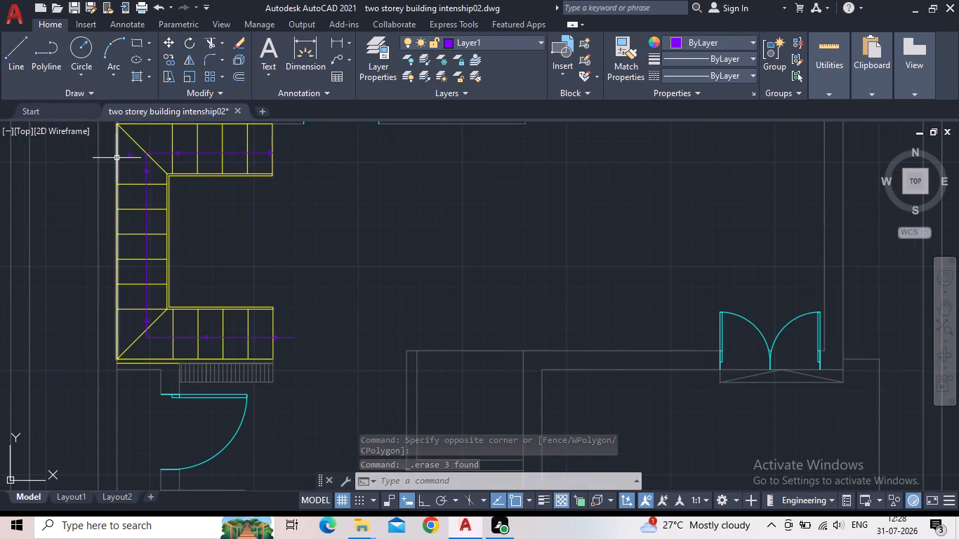
pyautogui.click(157, 163)
pyautogui.click(141, 142)
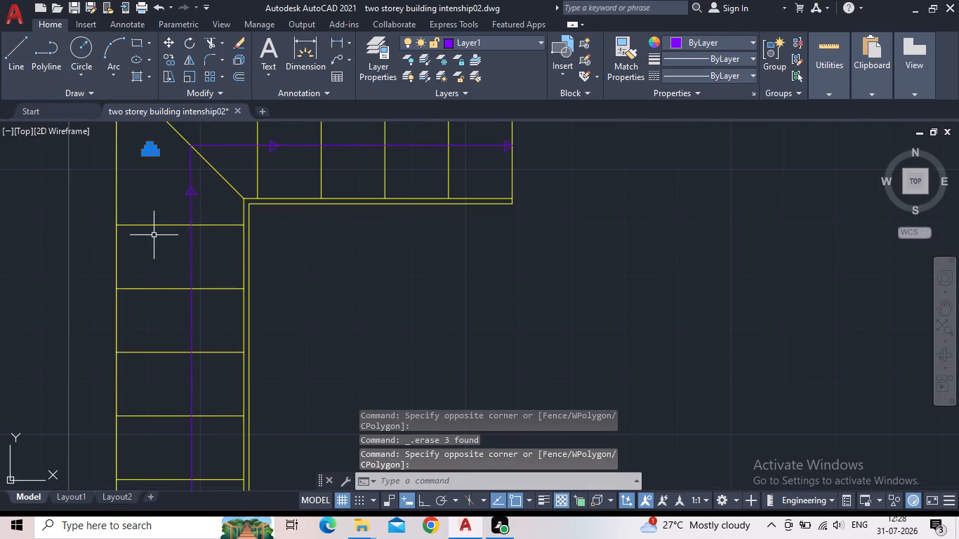
pyautogui.press('Delete')
# Save the drawing.
pyautogui.click(75, 6)
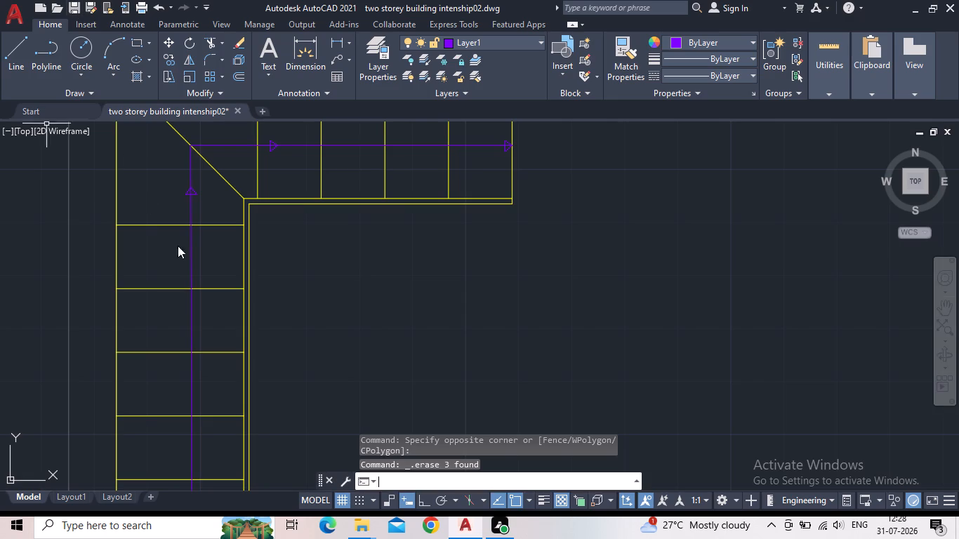
# Move the six-chair dining table about 24'-10" closer to the floor plan, just outside its lower corner.
pyautogui.scroll(-2, 182, 256)
pyautogui.scroll(-2, 253, 279)
pyautogui.moveTo(323, 294); pyautogui.dragTo(253, 295, button='middle')
pyautogui.moveTo(228, 293); pyautogui.dragTo(207, 239, button='middle')
pyautogui.moveTo(314, 281); pyautogui.dragTo(283, 265, button='middle')
pyautogui.scroll(2, 105, 232)
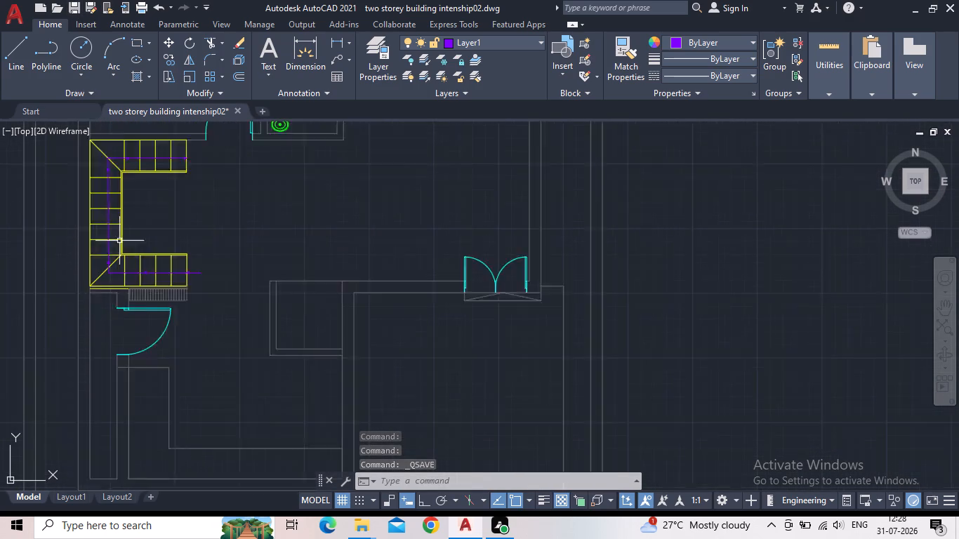
pyautogui.moveTo(271, 298); pyautogui.dragTo(0, 231, button='middle')
pyautogui.scroll(-1, 0, 232)
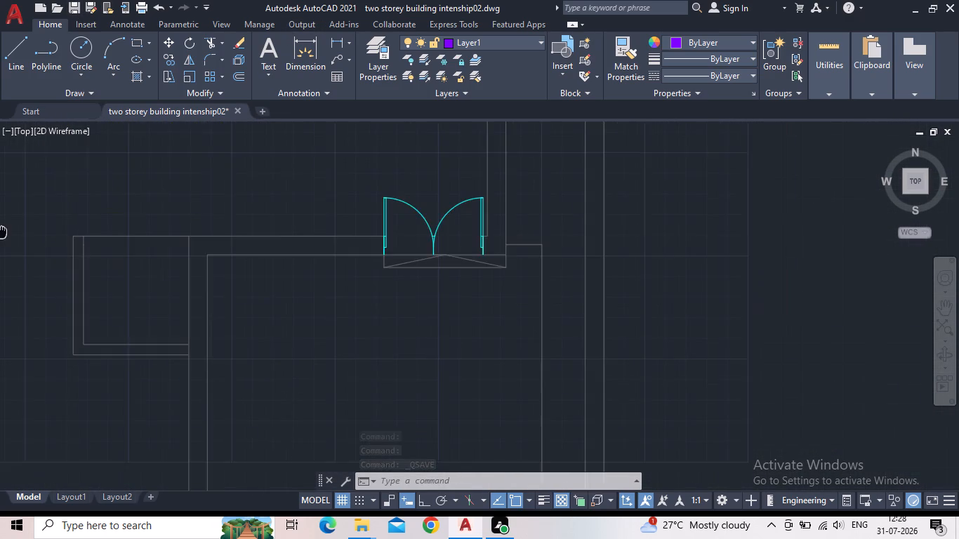
pyautogui.scroll(-2, 458, 360)
pyautogui.scroll(-1, 577, 381)
pyautogui.moveTo(616, 448); pyautogui.dragTo(584, 382, button='middle')
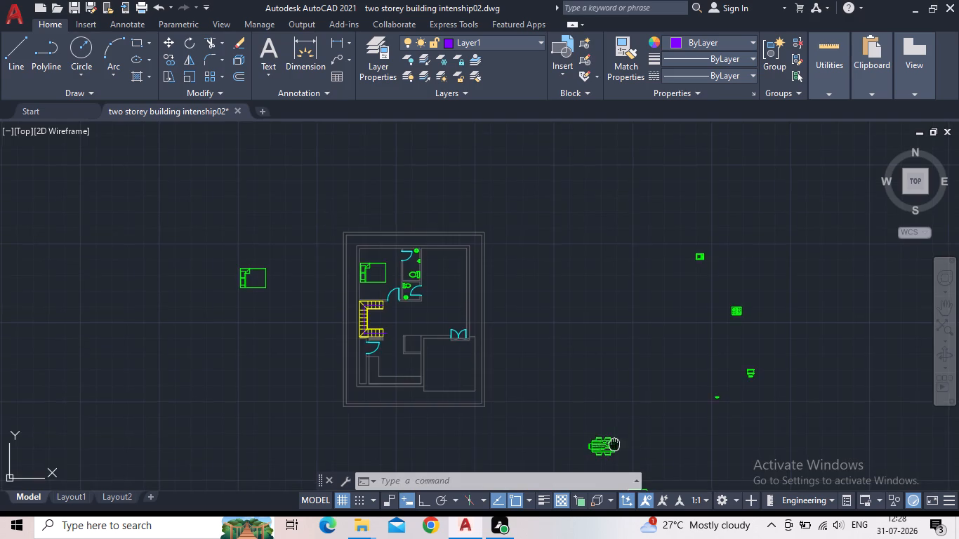
pyautogui.moveTo(584, 382); pyautogui.dragTo(567, 340, button='middle')
pyautogui.scroll(2, 567, 341)
pyautogui.moveTo(570, 378); pyautogui.dragTo(564, 363)
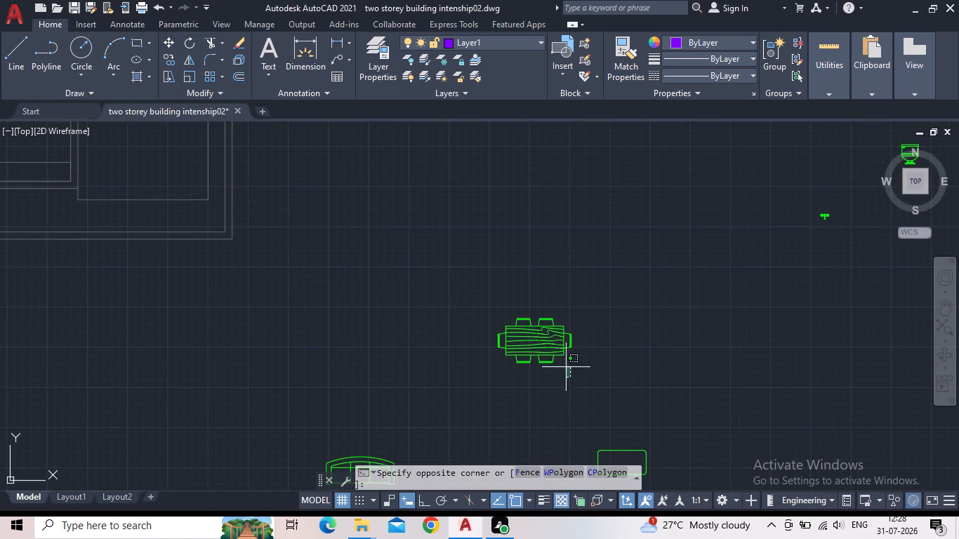
pyautogui.click(472, 274)
pyautogui.click(535, 340)
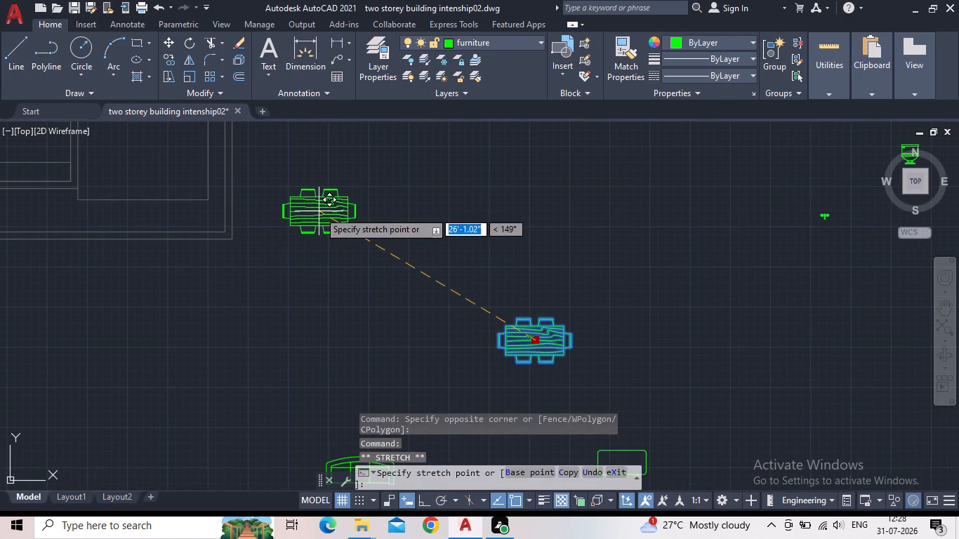
pyautogui.moveTo(322, 222); pyautogui.dragTo(363, 295, button='middle')
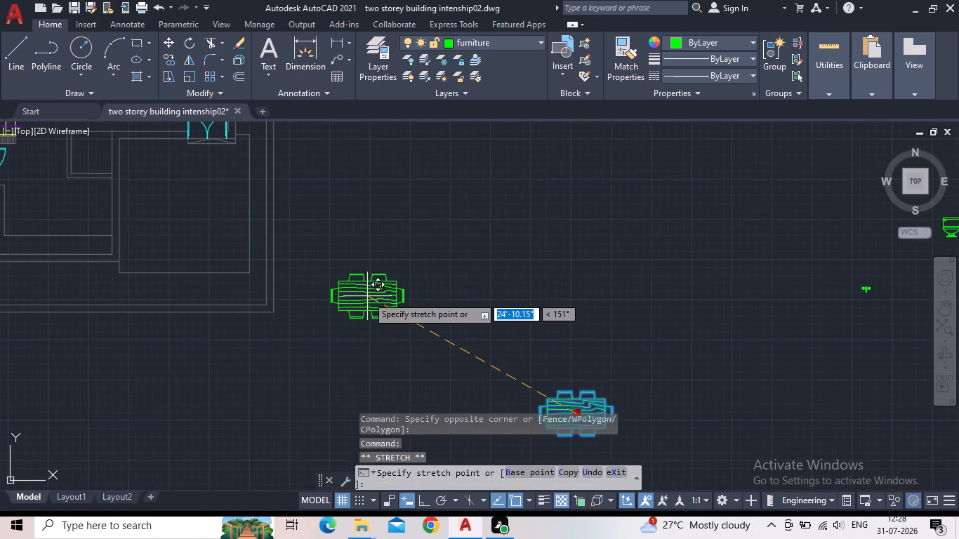
pyautogui.click(367, 296)
# Rotate the dining table about its centre to a vertical orientation with Ortho on, turning Ortho back off when done.
pyautogui.moveTo(416, 354); pyautogui.dragTo(400, 335)
pyautogui.click(337, 274)
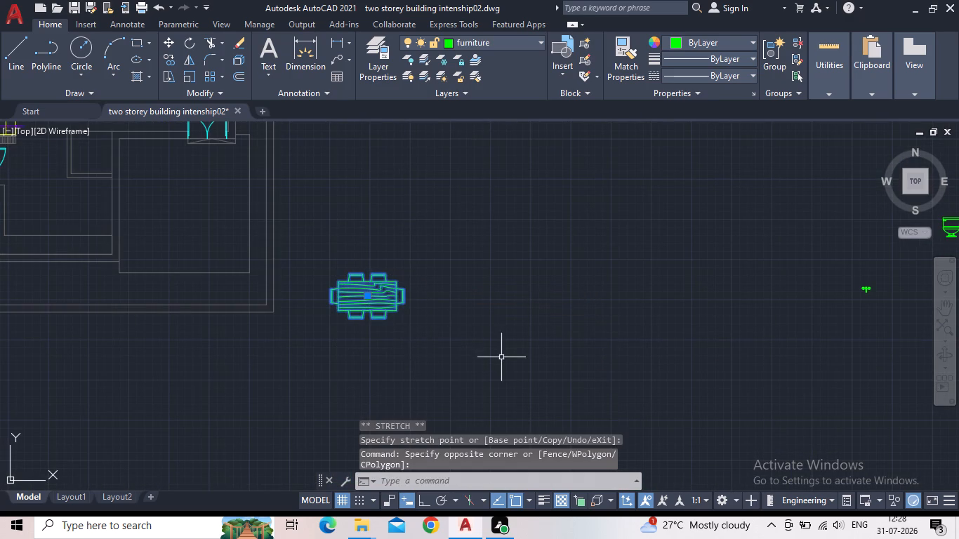
pyautogui.press('r')
pyautogui.press('o')
pyautogui.press('Return')
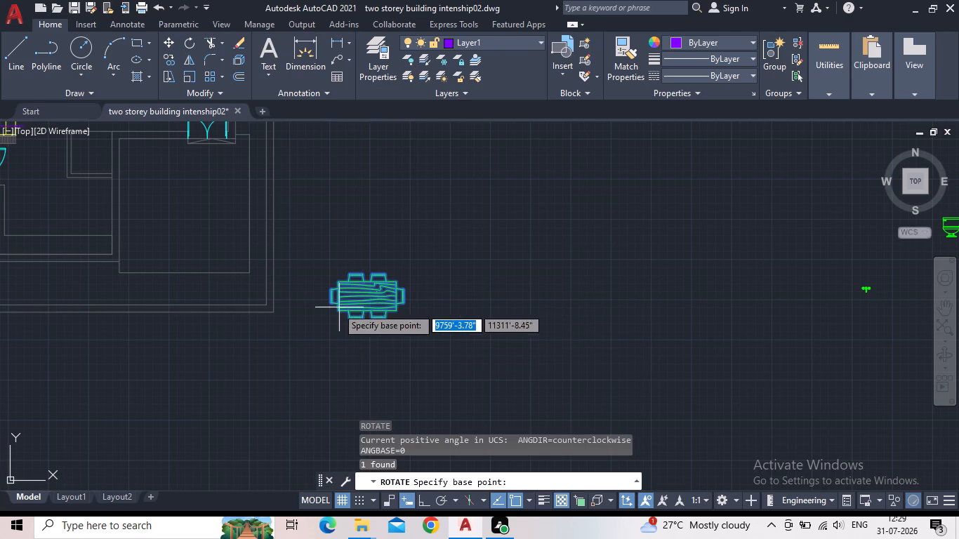
pyautogui.click(364, 295)
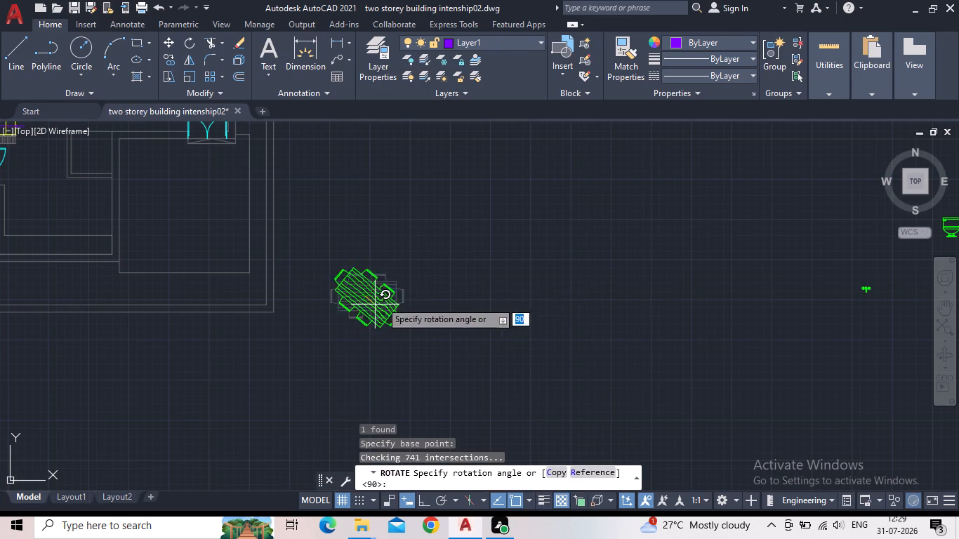
pyautogui.click(421, 503)
pyautogui.click(359, 362)
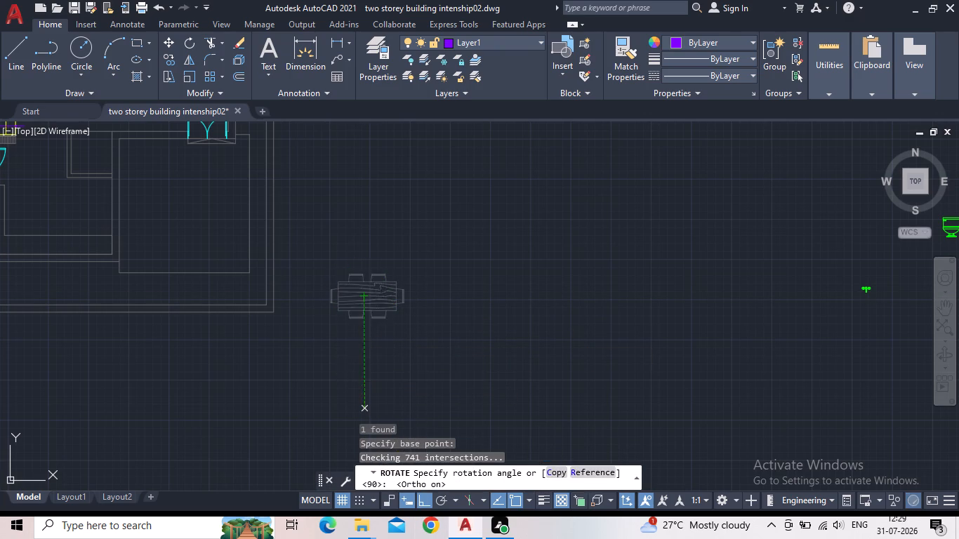
pyautogui.click(423, 504)
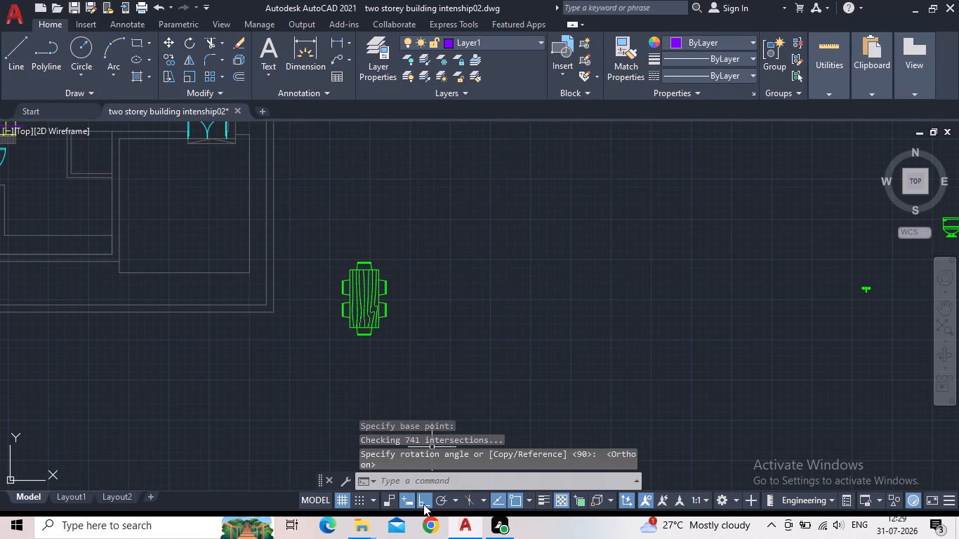
pyautogui.press('Escape')
# Move the dining table about 39' into the floor plan, into the open area beside the U-shaped staircase.
pyautogui.moveTo(403, 390); pyautogui.dragTo(384, 362)
pyautogui.click(343, 269)
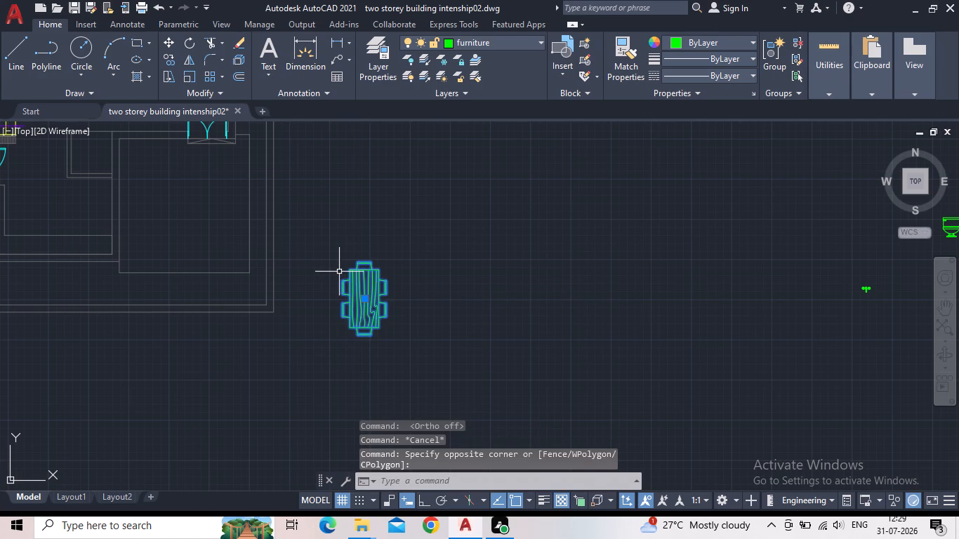
pyautogui.click(169, 45)
pyautogui.moveTo(365, 302); pyautogui.dragTo(358, 300)
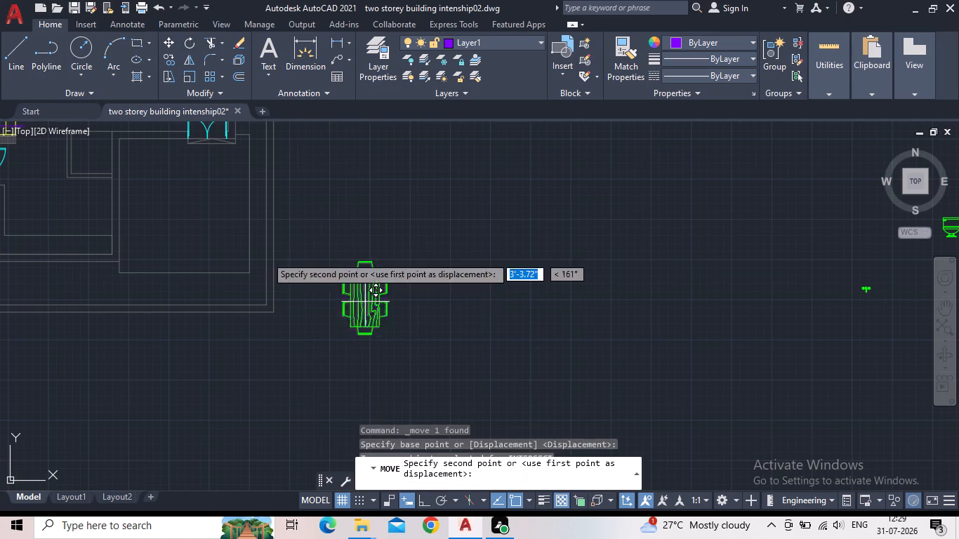
pyautogui.moveTo(170, 216); pyautogui.dragTo(270, 286, button='middle')
pyautogui.scroll(-3, 275, 288)
pyautogui.scroll(5, 232, 263)
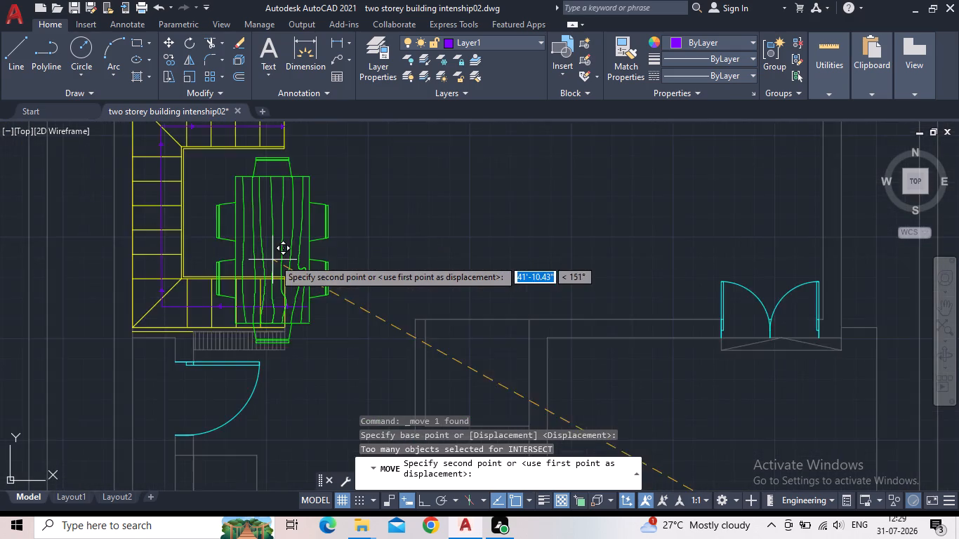
pyautogui.scroll(2, 286, 258)
pyautogui.scroll(-2, 346, 254)
pyautogui.moveTo(397, 230); pyautogui.dragTo(384, 244, button='middle')
pyautogui.scroll(-1, 378, 248)
pyautogui.moveTo(388, 251); pyautogui.dragTo(348, 248, button='middle')
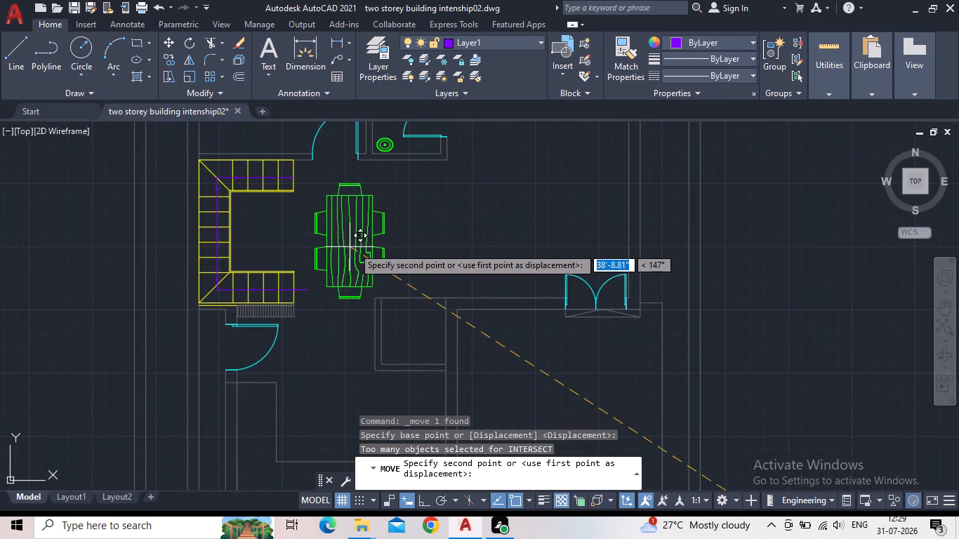
pyautogui.scroll(-1, 350, 241)
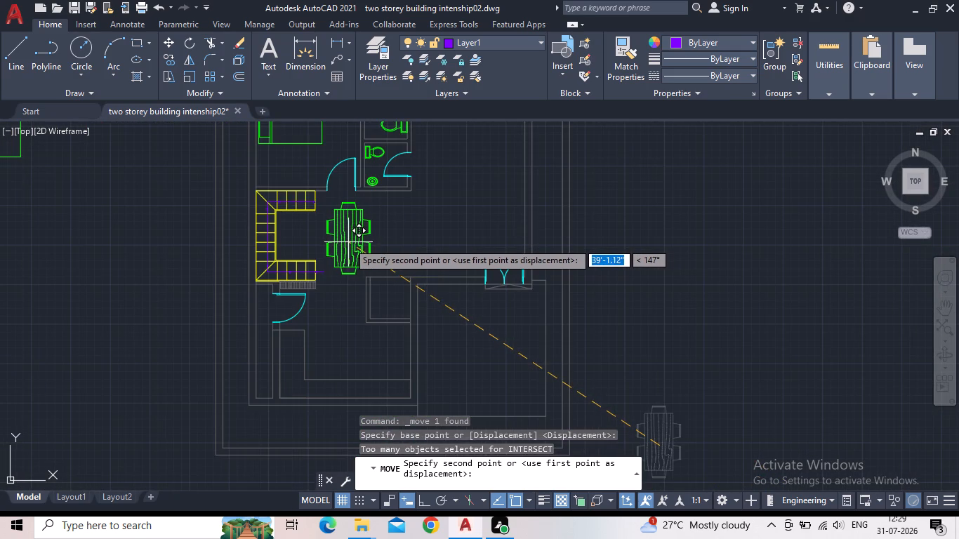
pyautogui.scroll(1, 348, 242)
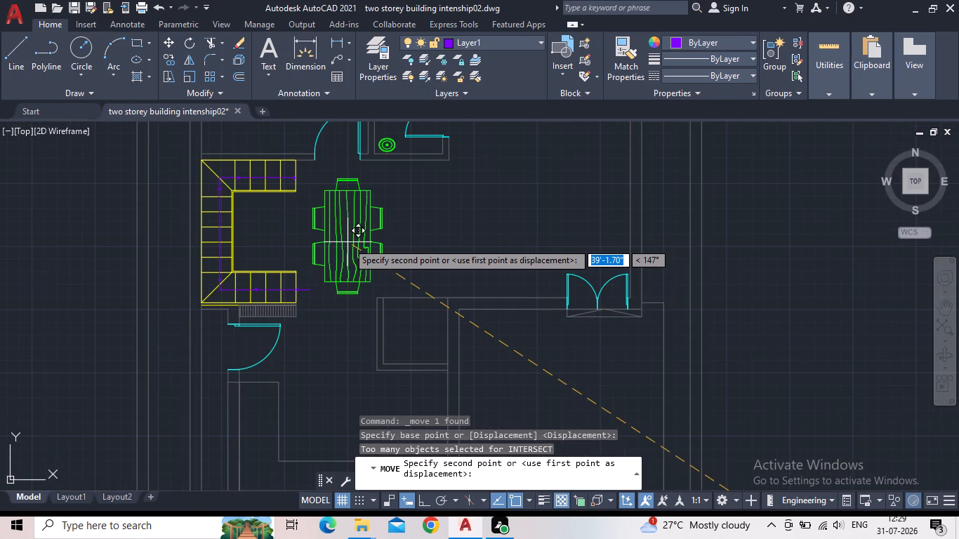
pyautogui.click(345, 241)
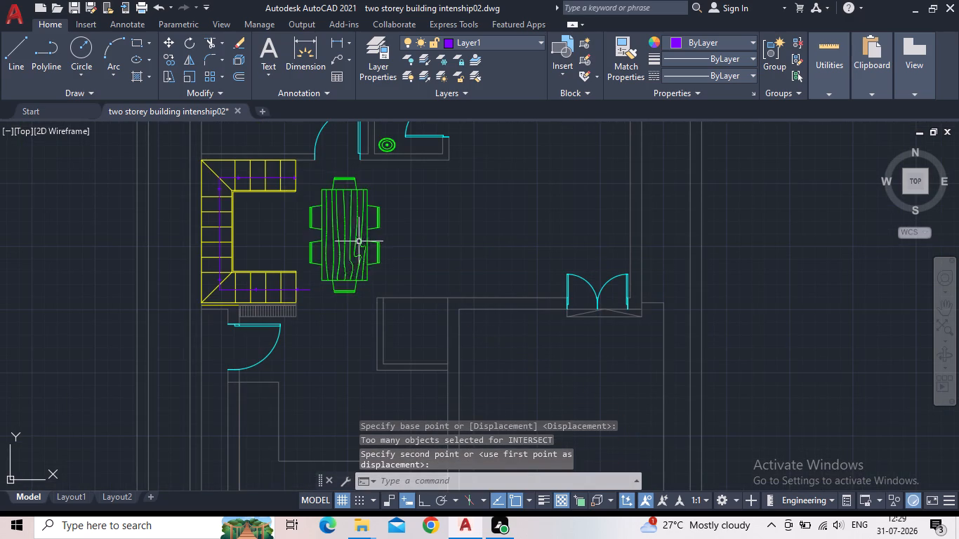
# Scale the dining table down about its centre by a factor of about 0.68.
pyautogui.press('s')
pyautogui.press('c')
pyautogui.press('space')
pyautogui.click(355, 257)
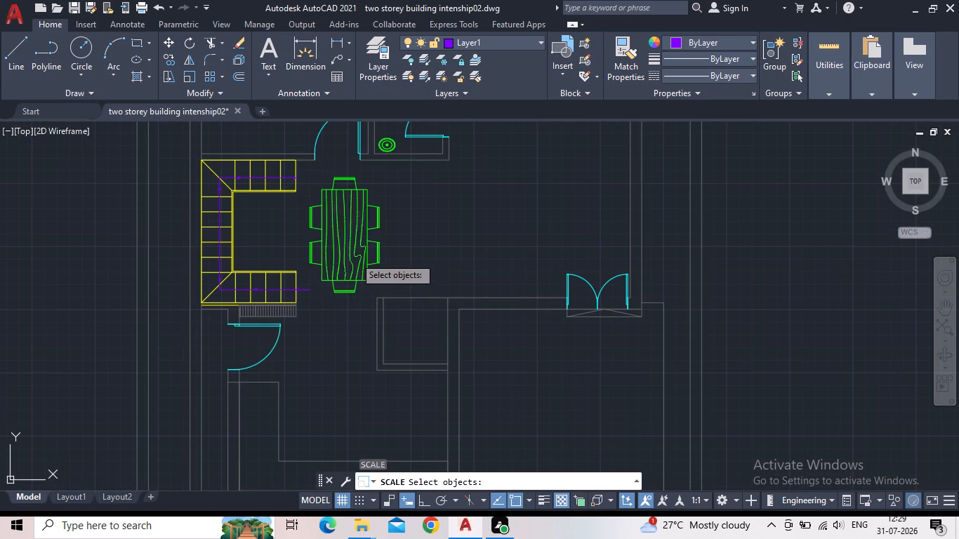
pyautogui.press('space')
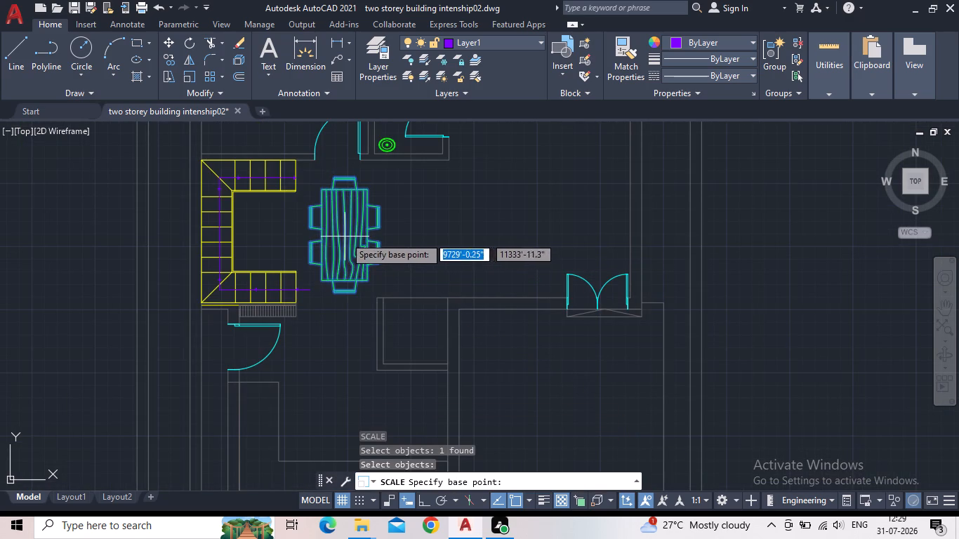
pyautogui.click(344, 234)
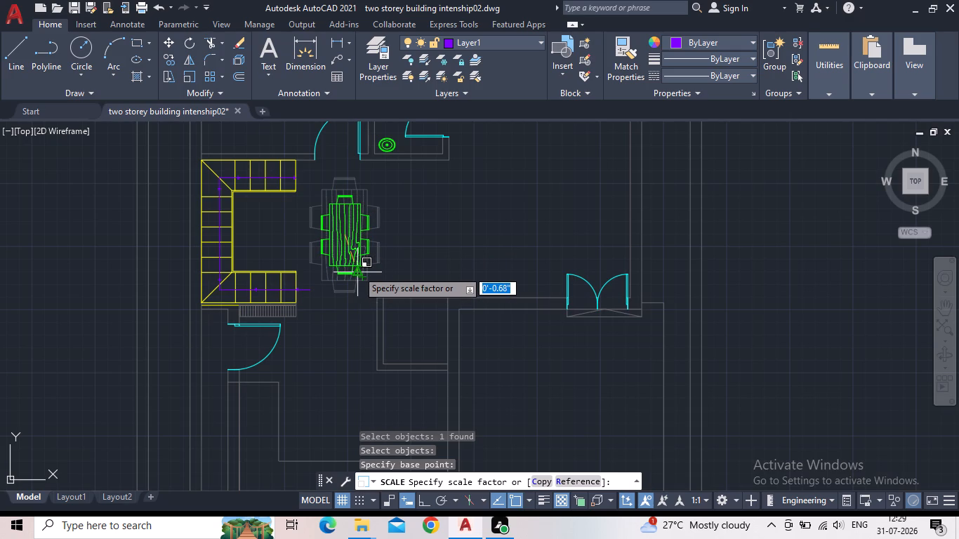
pyautogui.click(357, 270)
# Shift the scaled dining table slightly closer to the staircase by its centre grip and clear the selection.
pyautogui.scroll(1, 343, 246)
pyautogui.click(338, 228)
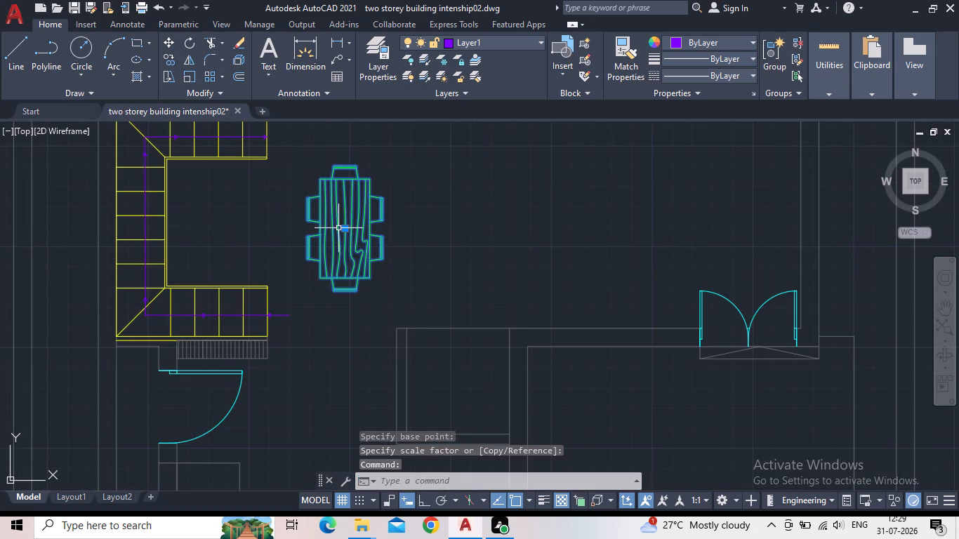
pyautogui.click(345, 227)
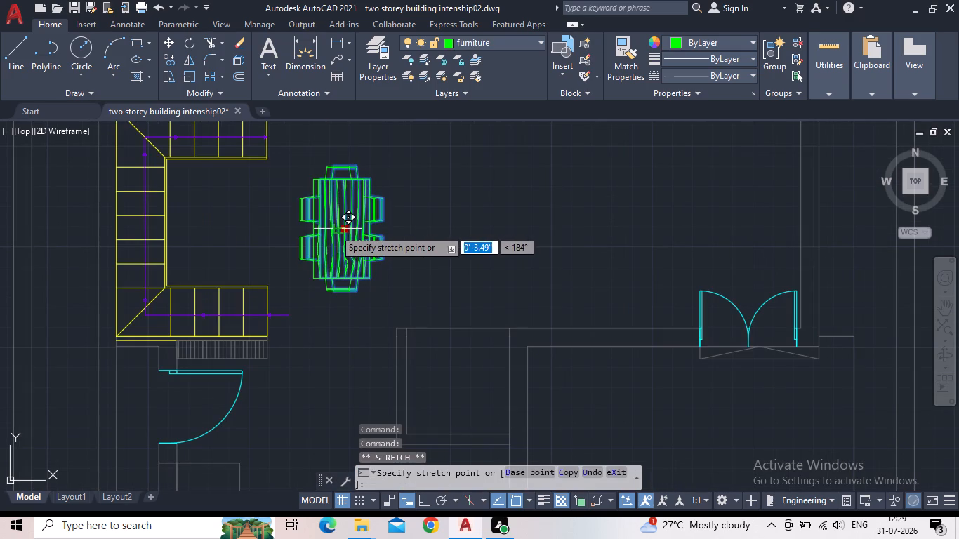
pyautogui.click(334, 229)
pyautogui.scroll(1, 326, 230)
pyautogui.moveTo(326, 230); pyautogui.dragTo(361, 239, button='middle')
pyautogui.scroll(-2, 361, 239)
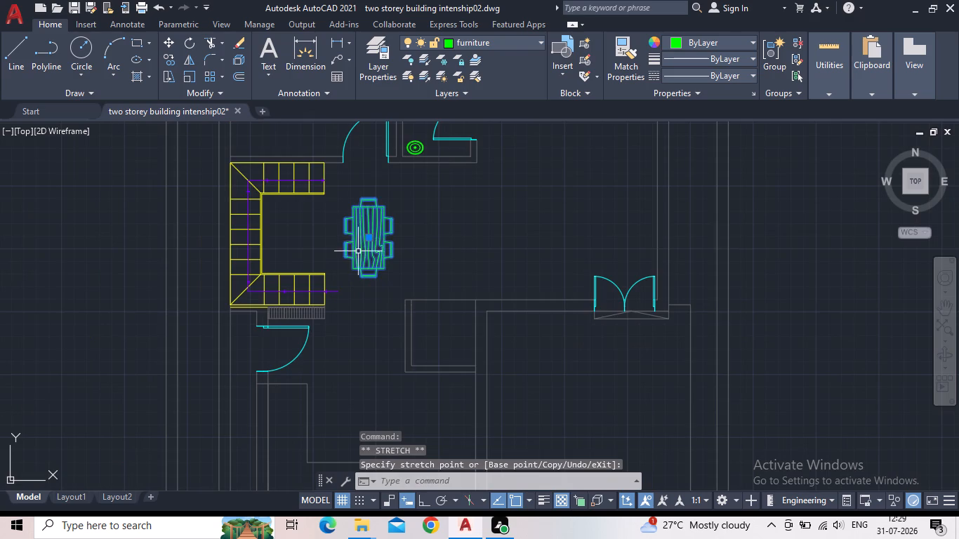
pyautogui.scroll(4, 352, 253)
pyautogui.scroll(-1, 358, 279)
pyautogui.moveTo(353, 279); pyautogui.dragTo(286, 288, button='middle')
pyautogui.scroll(-2, 284, 288)
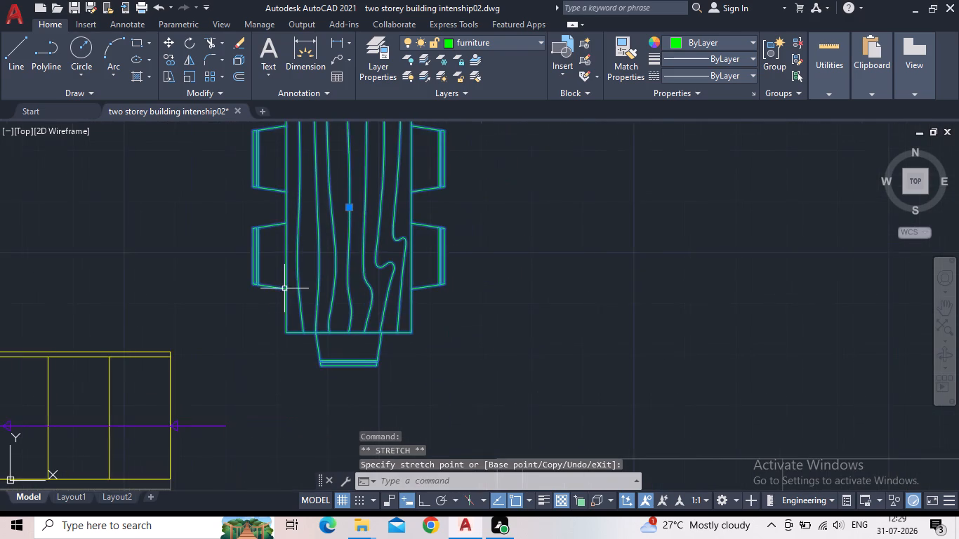
pyautogui.moveTo(222, 208); pyautogui.dragTo(195, 230, button='middle')
pyautogui.scroll(1, 276, 260)
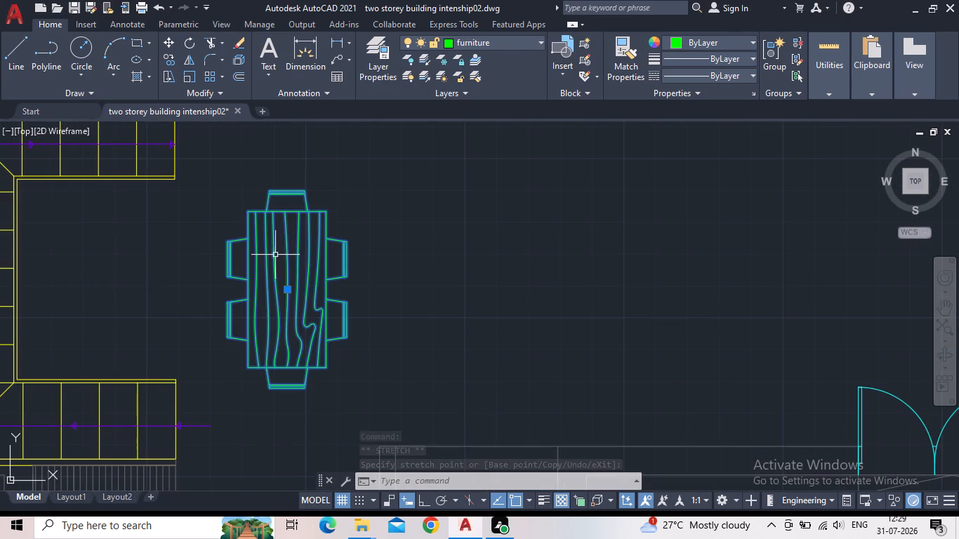
pyautogui.moveTo(293, 239); pyautogui.dragTo(246, 262, button='middle')
pyautogui.scroll(-1, 246, 262)
pyautogui.scroll(-1, 322, 288)
pyautogui.press('Escape')
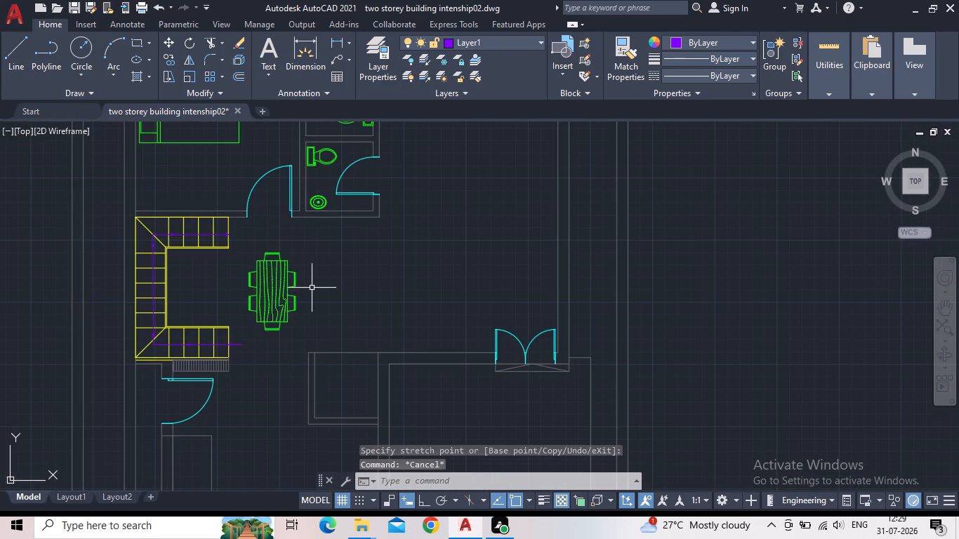
# Examine the open living area of the plan and the loose furniture blocks outside it for the next piece to place.
pyautogui.moveTo(302, 297); pyautogui.dragTo(256, 262, button='middle')
pyautogui.scroll(-1, 255, 262)
pyautogui.scroll(2, 253, 291)
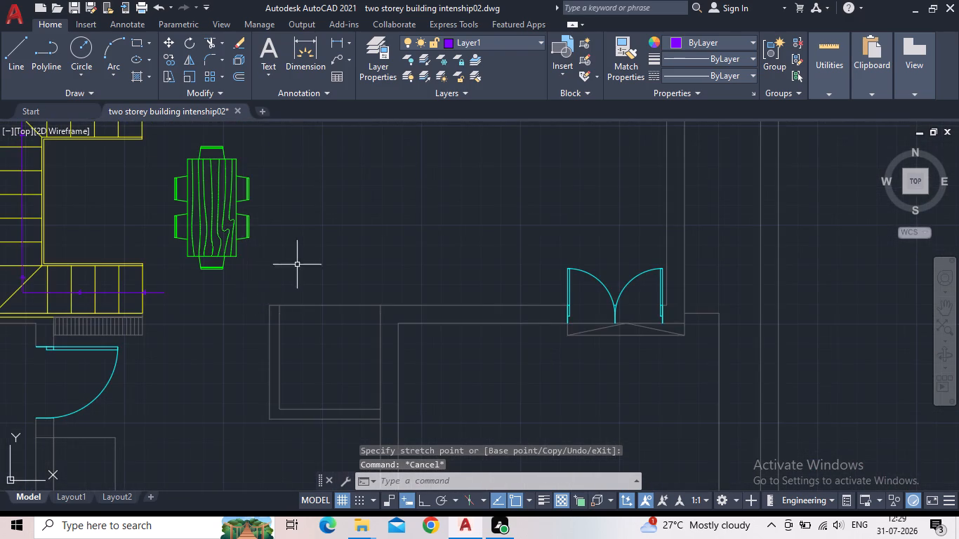
pyautogui.moveTo(297, 265); pyautogui.dragTo(243, 262, button='middle')
pyautogui.middleClick(242, 262)
pyautogui.scroll(-1, 286, 273)
pyautogui.moveTo(286, 273); pyautogui.dragTo(238, 276, button='middle')
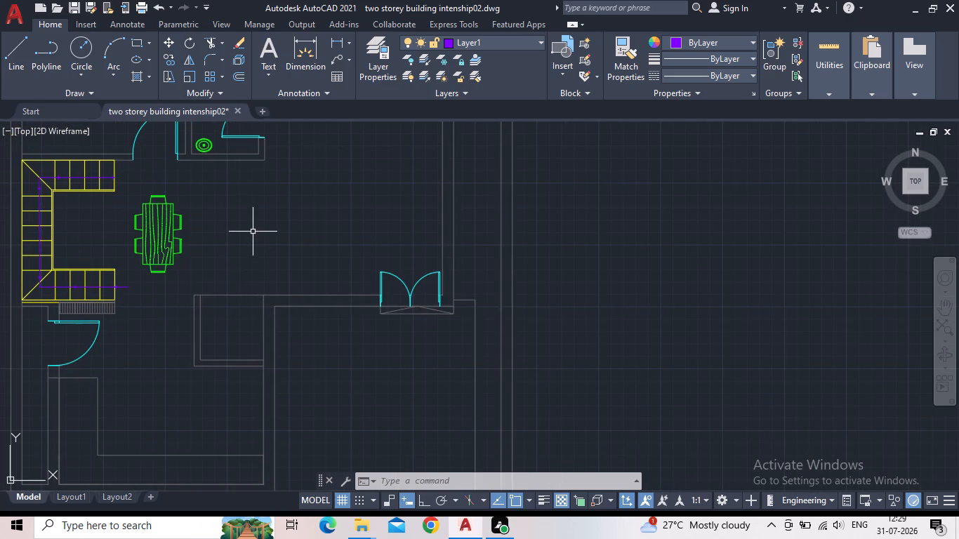
pyautogui.scroll(-2, 238, 226)
pyautogui.moveTo(240, 229); pyautogui.dragTo(189, 250, button='middle')
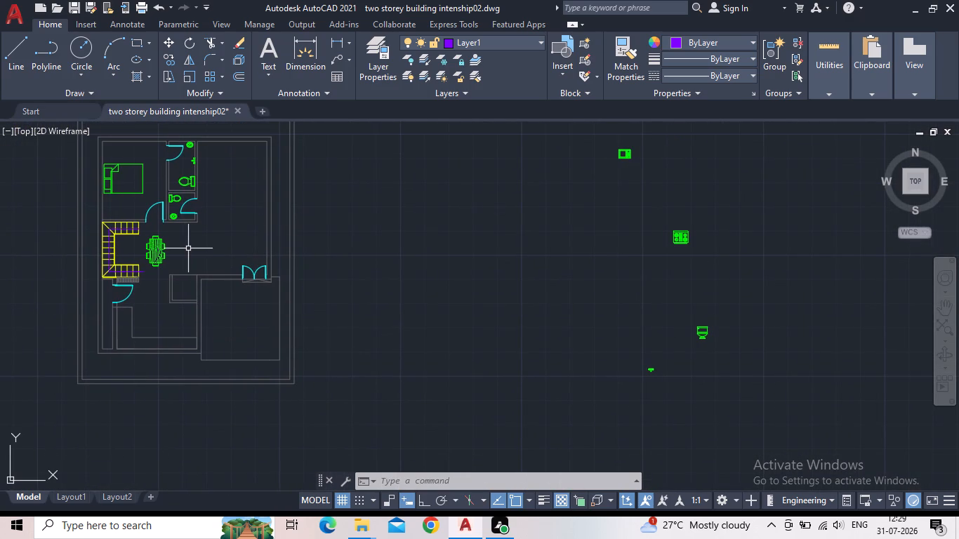
pyautogui.scroll(1, 247, 246)
pyautogui.moveTo(247, 246); pyautogui.dragTo(173, 234, button='middle')
pyautogui.scroll(-1, 147, 231)
pyautogui.scroll(1, 154, 174)
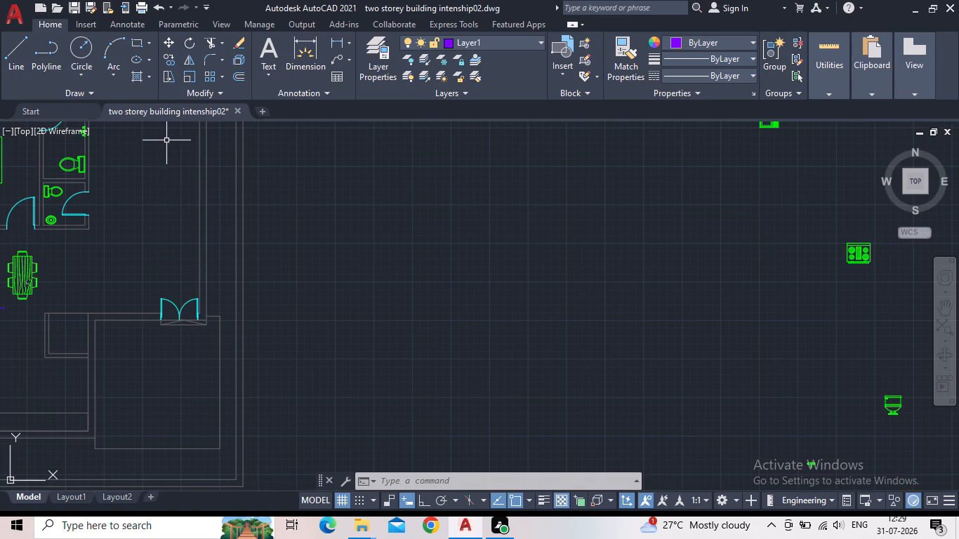
pyautogui.scroll(-1, 162, 150)
pyautogui.moveTo(541, 251); pyautogui.dragTo(537, 256, button='middle')
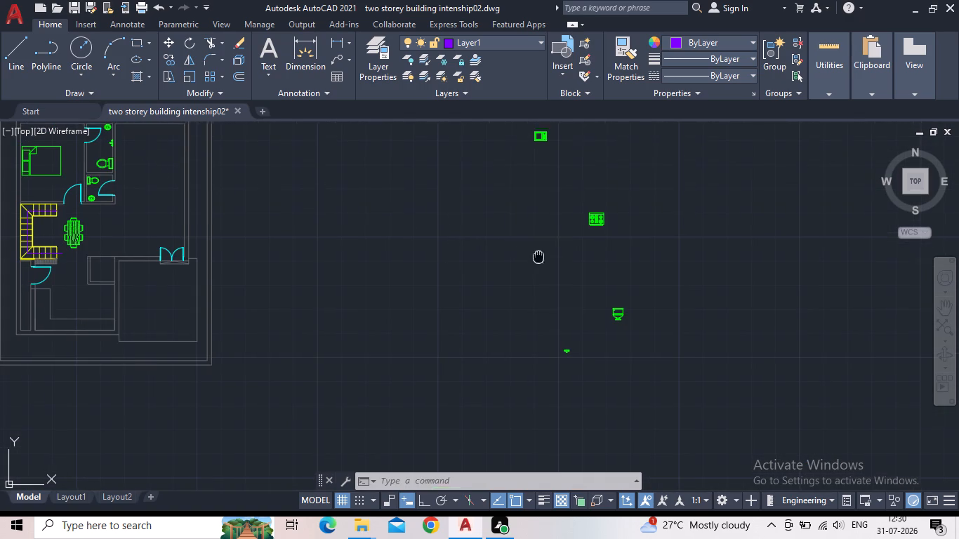
pyautogui.moveTo(537, 256); pyautogui.dragTo(524, 262, button='middle')
pyautogui.moveTo(568, 271); pyautogui.dragTo(756, 267, button='middle')
pyautogui.scroll(-1, 756, 267)
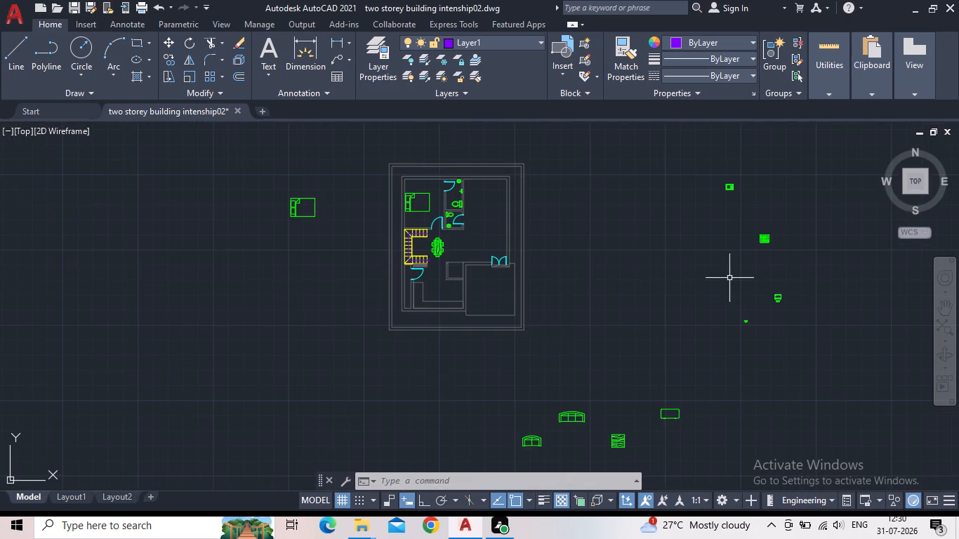
# Rotate the three-seat sofa 270° about the midpoint of its curved back, with Ortho on.
pyautogui.moveTo(570, 406); pyautogui.dragTo(483, 298, button='middle')
pyautogui.scroll(2, 489, 337)
pyautogui.moveTo(503, 304); pyautogui.dragTo(494, 290)
pyautogui.click(435, 225)
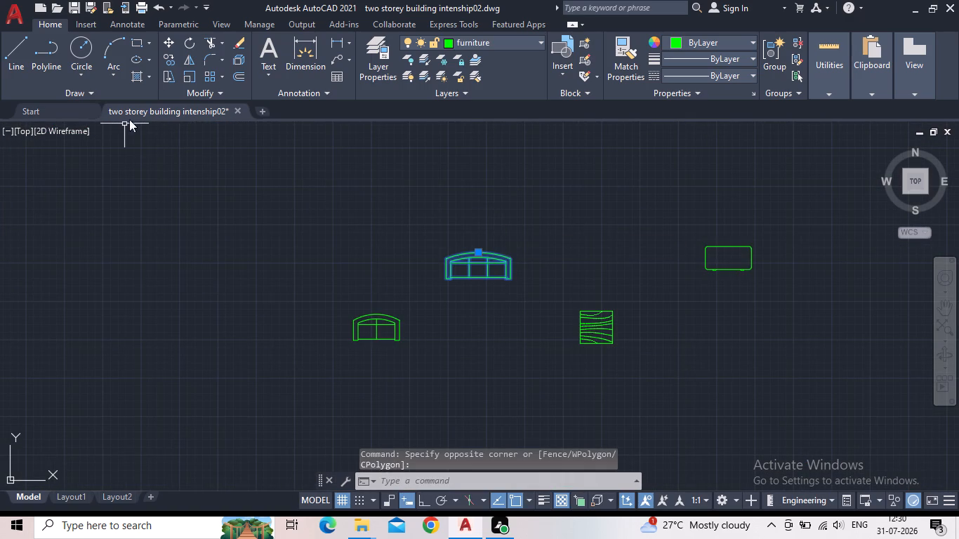
pyautogui.press('r')
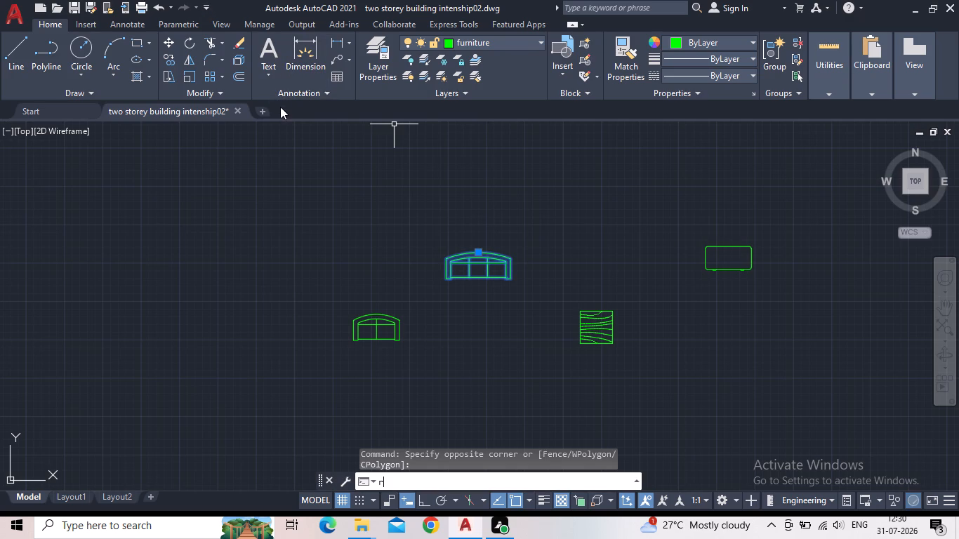
pyautogui.press('o')
pyautogui.press('space')
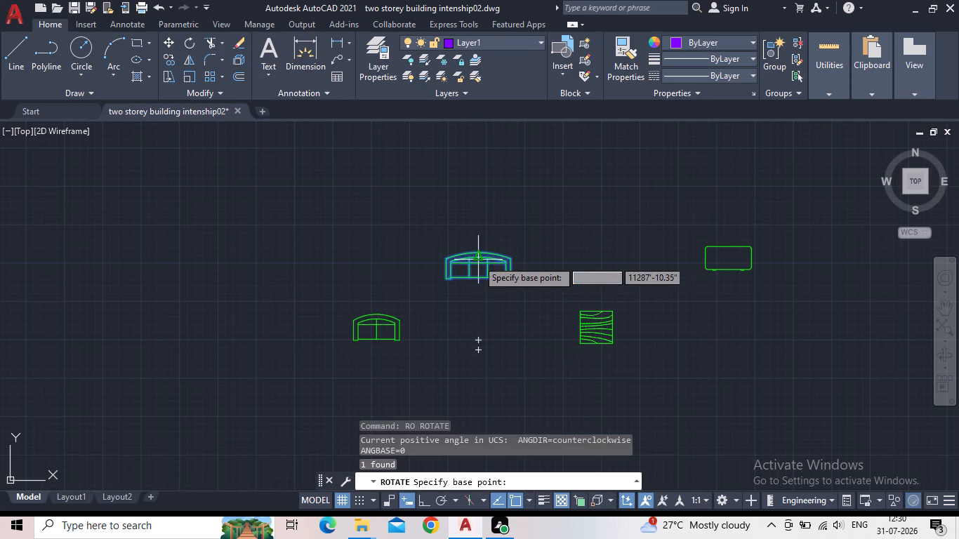
pyautogui.click(476, 253)
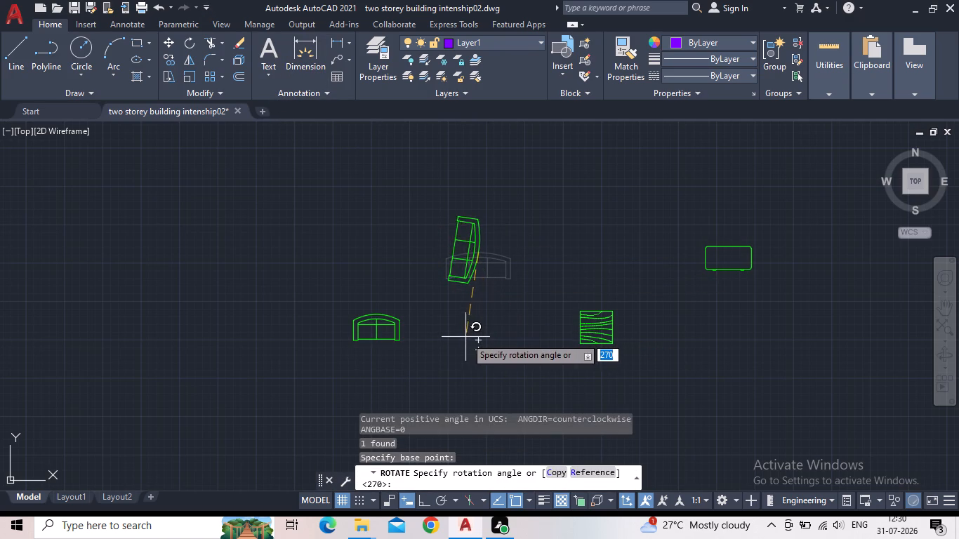
pyautogui.click(421, 504)
pyautogui.click(487, 295)
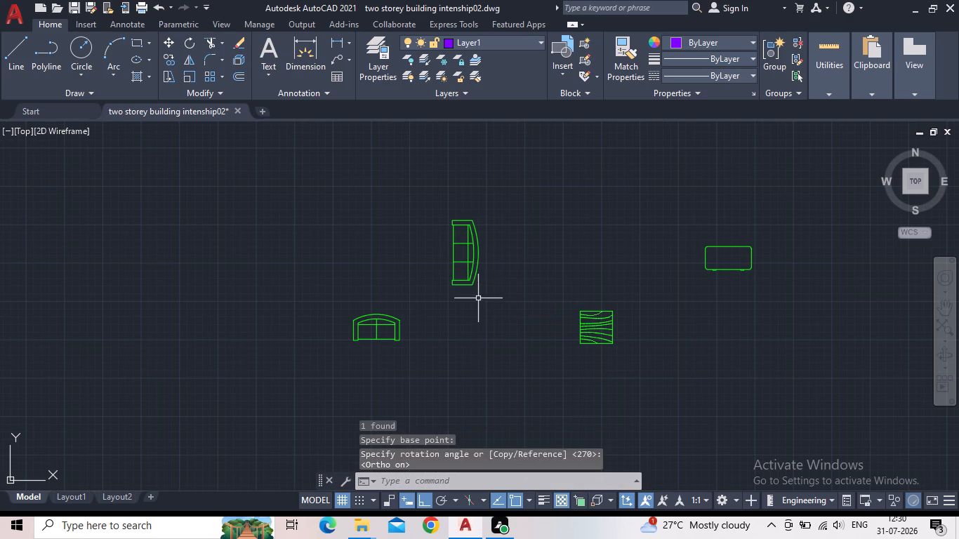
# Rotate the two-seat sofa 180° about the midpoint of its curved back.
pyautogui.scroll(1, 414, 373)
pyautogui.moveTo(388, 350); pyautogui.dragTo(380, 338)
pyautogui.click(300, 266)
pyautogui.press('space')
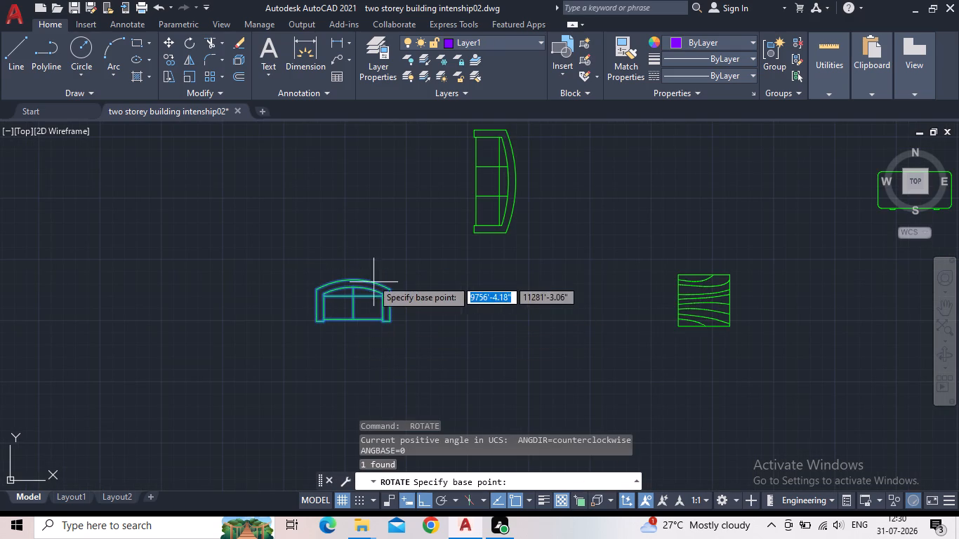
pyautogui.click(353, 279)
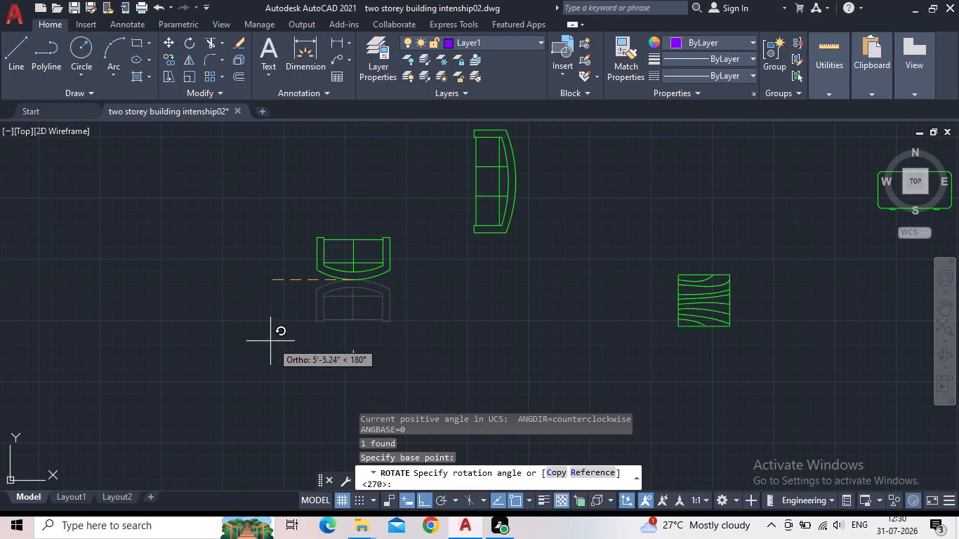
pyautogui.click(263, 338)
# Move the three-seat sofa by its back grip into the living area, with its back near the east wall, Ortho off.
pyautogui.moveTo(541, 265); pyautogui.dragTo(525, 253)
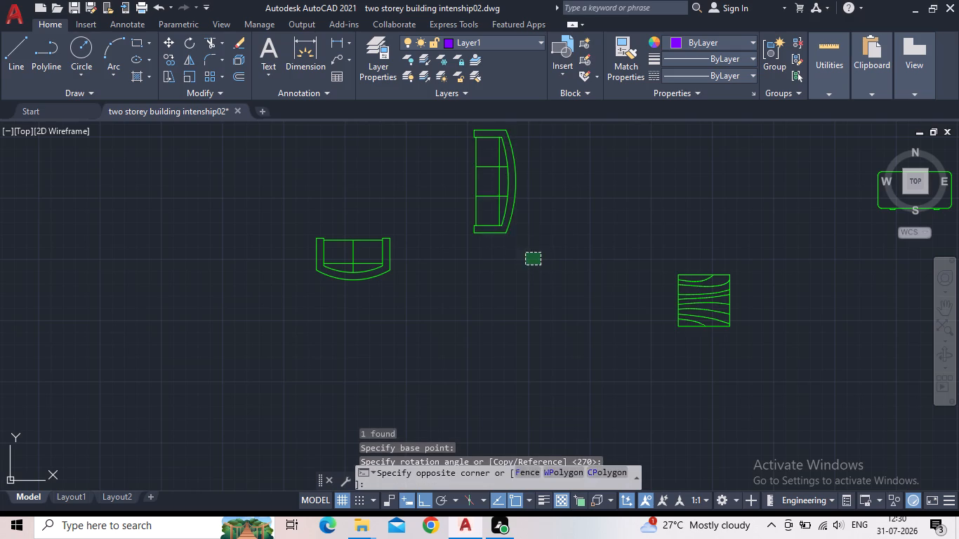
pyautogui.click(453, 166)
pyautogui.moveTo(517, 185); pyautogui.dragTo(509, 182)
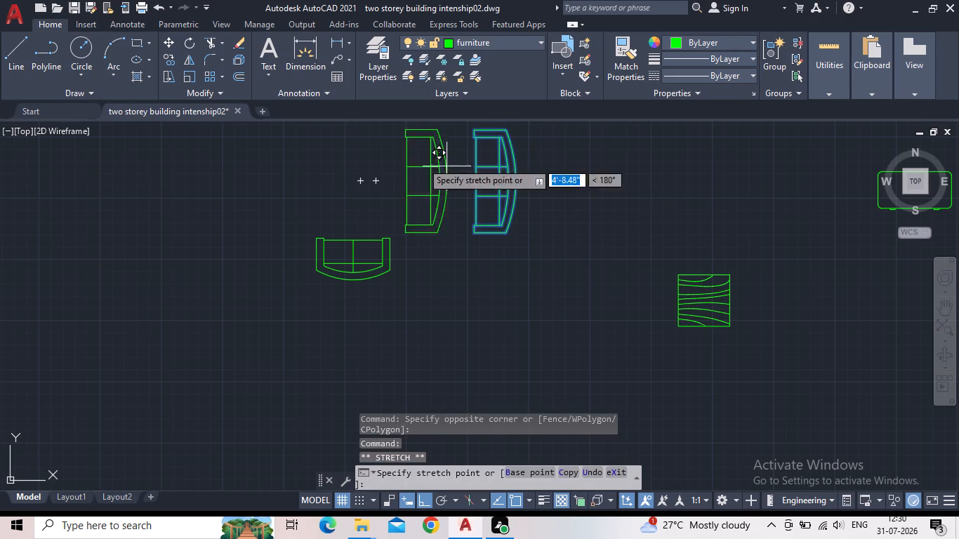
pyautogui.moveTo(388, 162); pyautogui.dragTo(470, 320, button='middle')
pyautogui.scroll(-2, 470, 322)
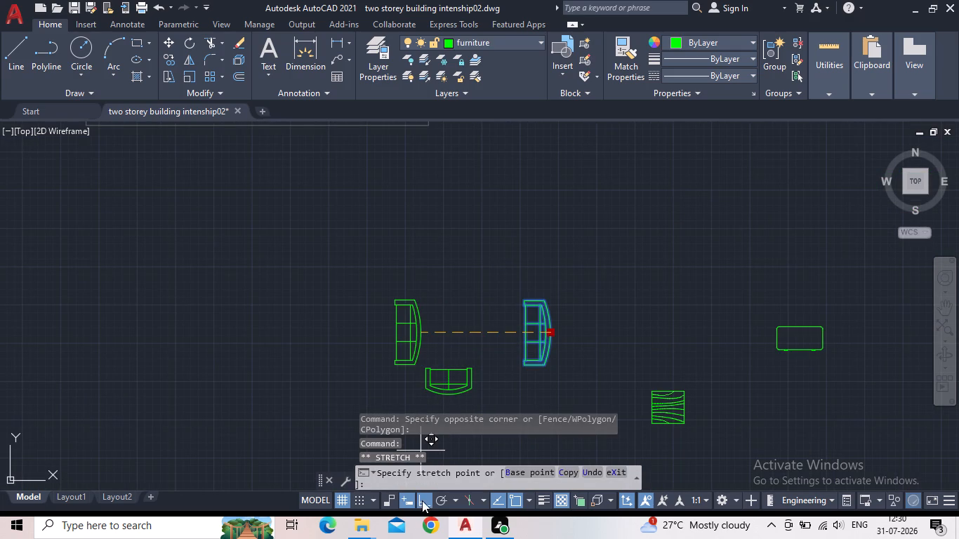
pyautogui.click(422, 500)
pyautogui.moveTo(316, 212); pyautogui.dragTo(292, 358, button='middle')
pyautogui.scroll(-2, 296, 363)
pyautogui.scroll(3, 303, 239)
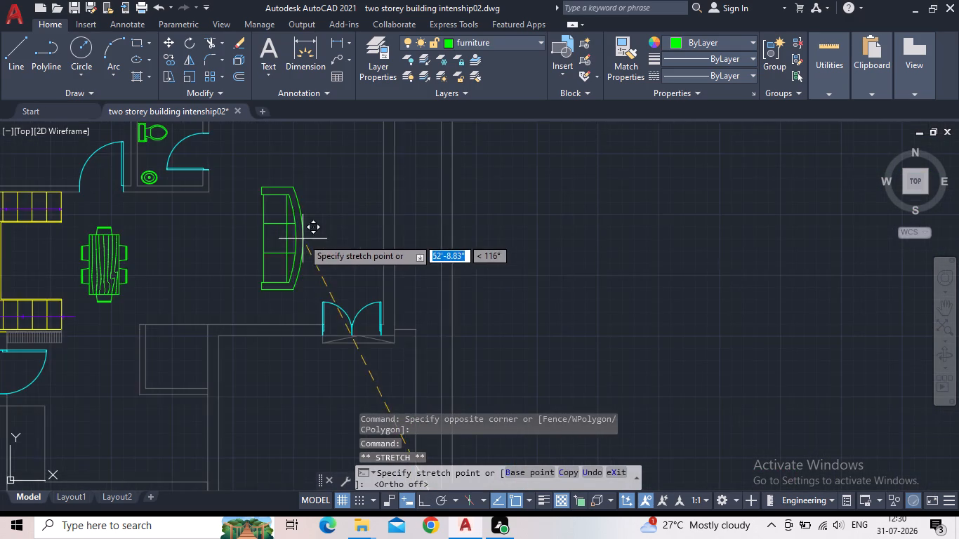
pyautogui.scroll(-1, 358, 262)
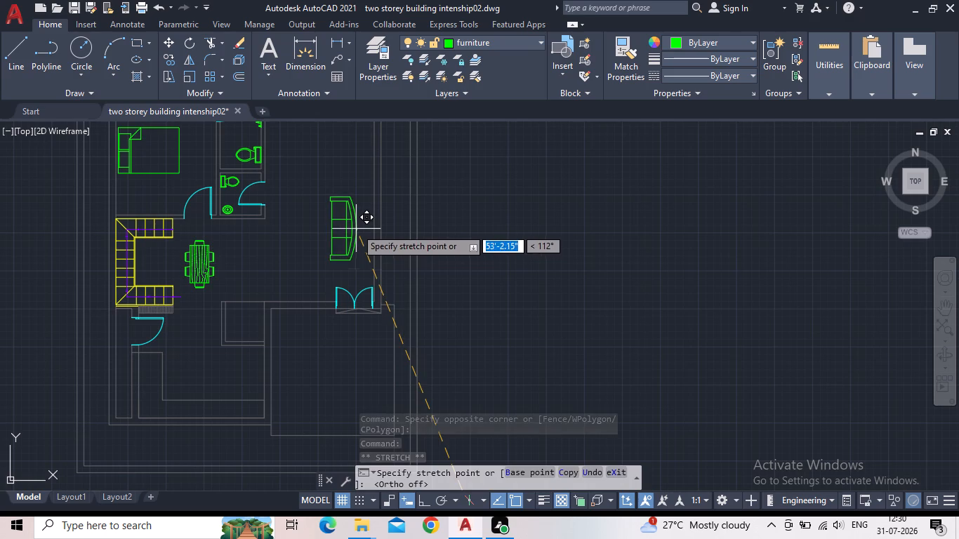
pyautogui.moveTo(356, 201); pyautogui.dragTo(307, 291, button='middle')
pyautogui.scroll(2, 322, 225)
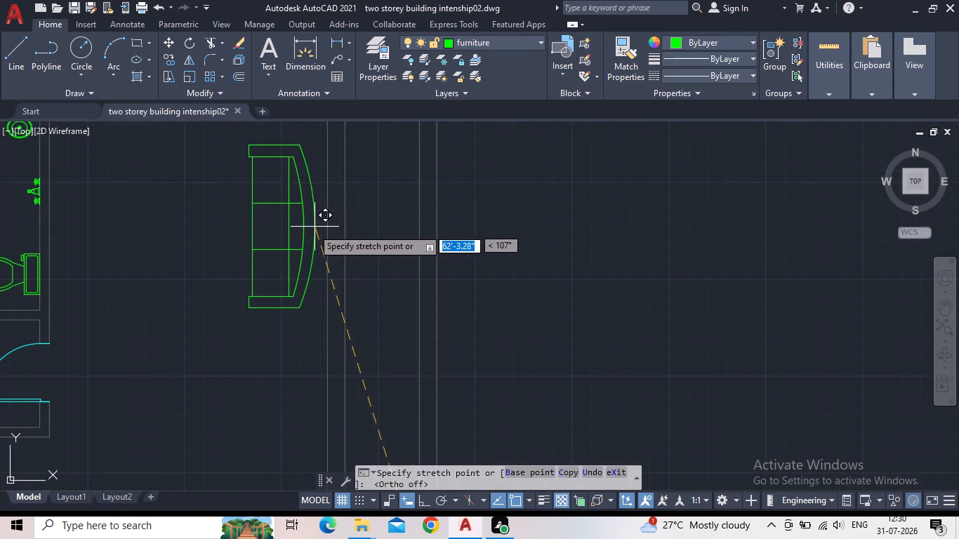
pyautogui.scroll(-1, 315, 234)
pyautogui.moveTo(315, 234); pyautogui.dragTo(315, 260, button='middle')
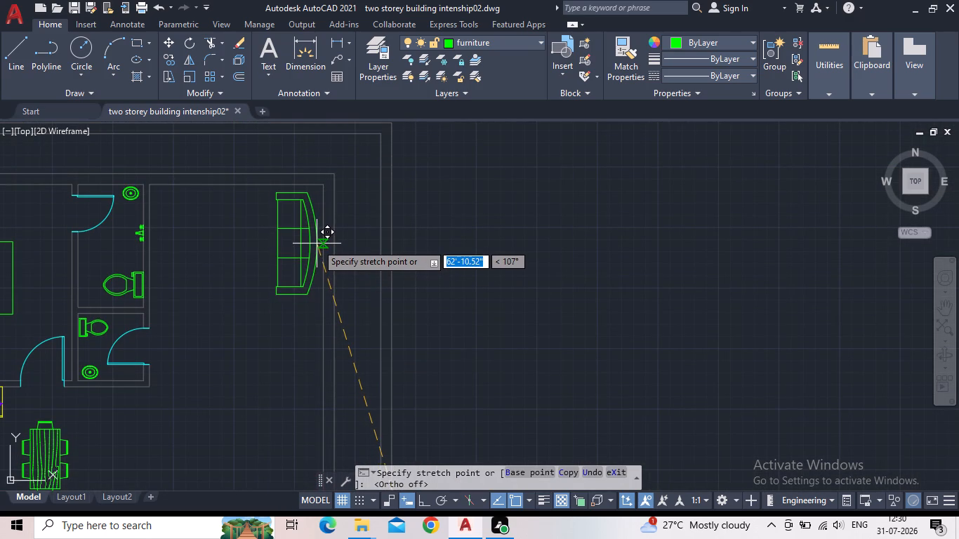
pyautogui.scroll(1, 317, 262)
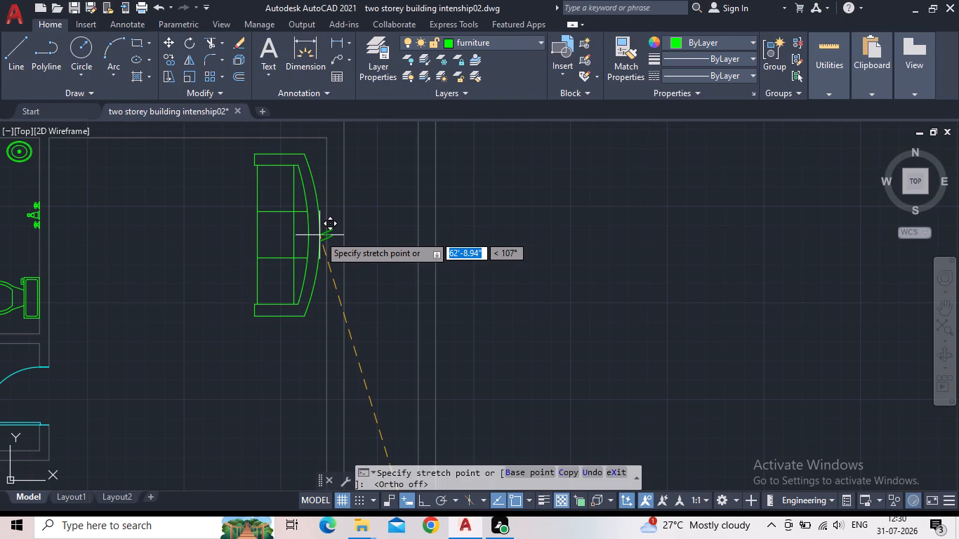
pyautogui.click(319, 238)
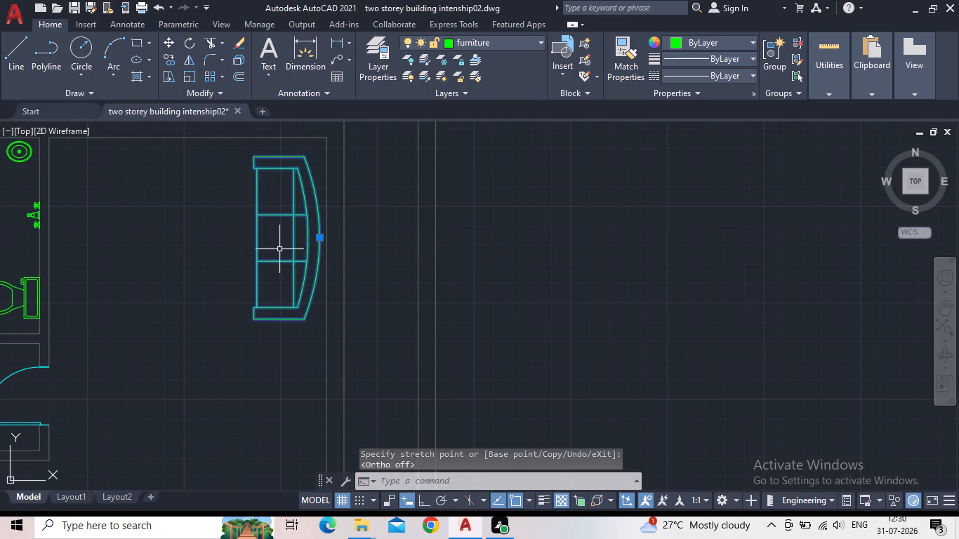
# Move the two-seat sofa by its back grip into the living area, just southwest of the three-seat sofa.
pyautogui.scroll(-2, 265, 251)
pyautogui.moveTo(264, 298); pyautogui.dragTo(289, 255, button='middle')
pyautogui.scroll(-1, 283, 257)
pyautogui.moveTo(340, 368); pyautogui.dragTo(280, 234, button='middle')
pyautogui.scroll(1, 329, 326)
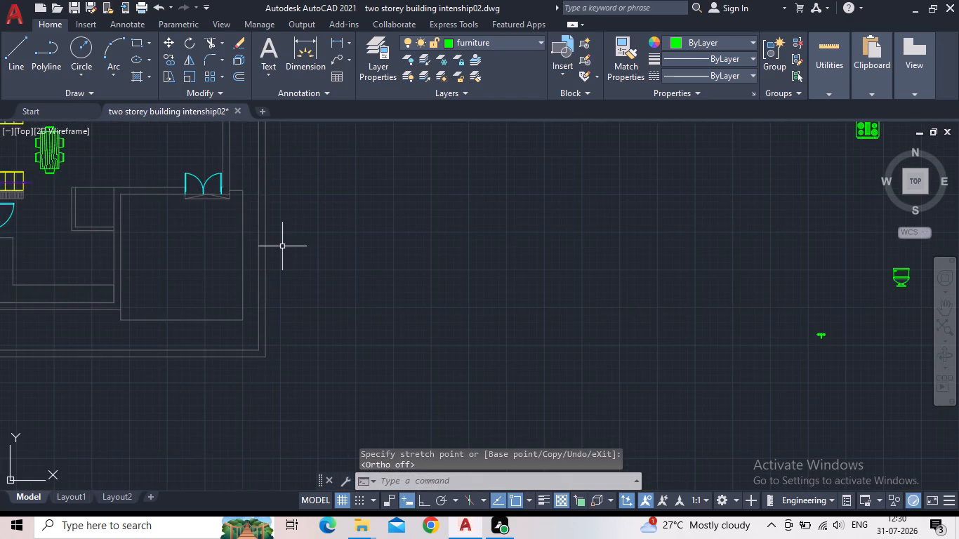
pyautogui.scroll(-3, 406, 329)
pyautogui.scroll(2, 370, 415)
pyautogui.click(408, 399)
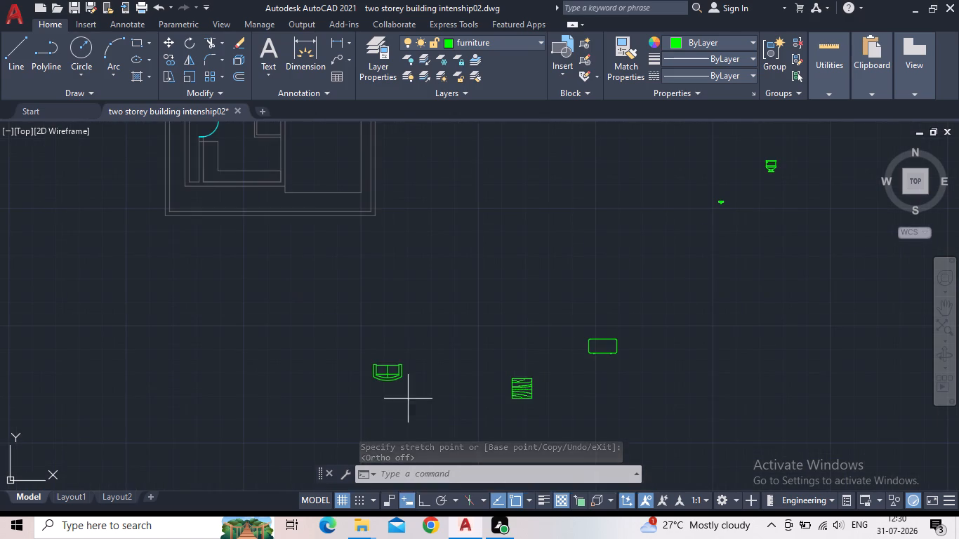
pyautogui.click(352, 351)
pyautogui.scroll(3, 373, 377)
pyautogui.click(419, 390)
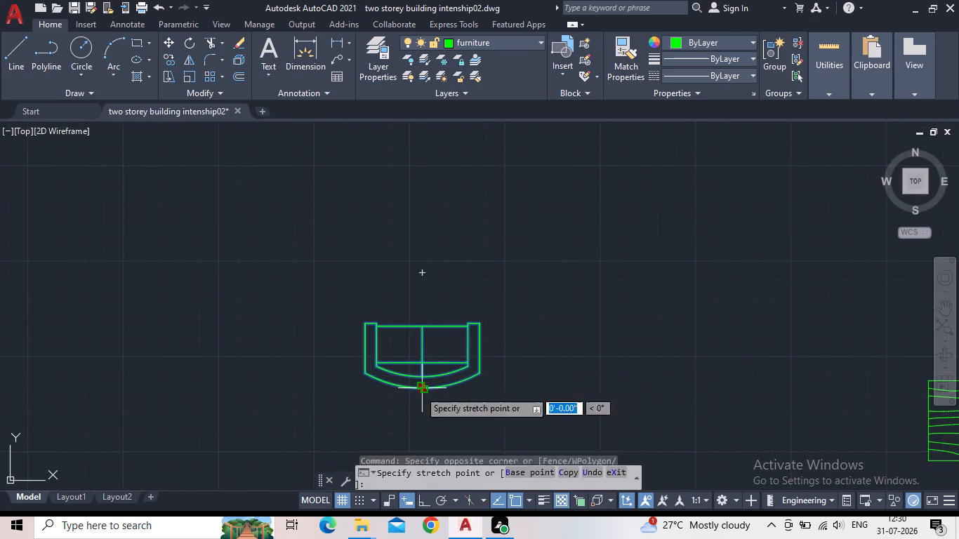
pyautogui.moveTo(292, 184); pyautogui.dragTo(323, 408, button='middle')
pyautogui.scroll(-3, 323, 410)
pyautogui.scroll(1, 305, 204)
pyautogui.moveTo(305, 204); pyautogui.dragTo(331, 437, button='middle')
pyautogui.scroll(-1, 333, 435)
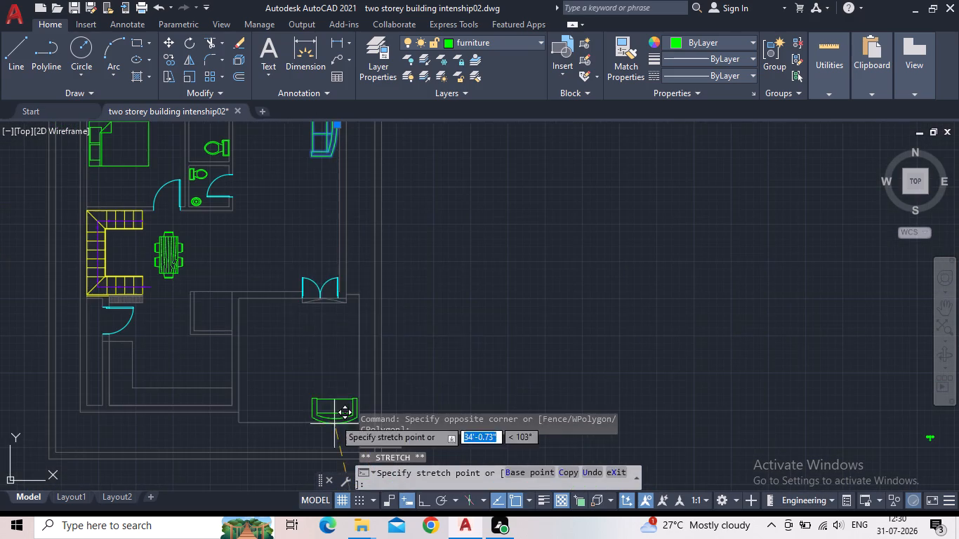
pyautogui.moveTo(286, 185); pyautogui.dragTo(303, 249, button='middle')
pyautogui.scroll(2, 303, 258)
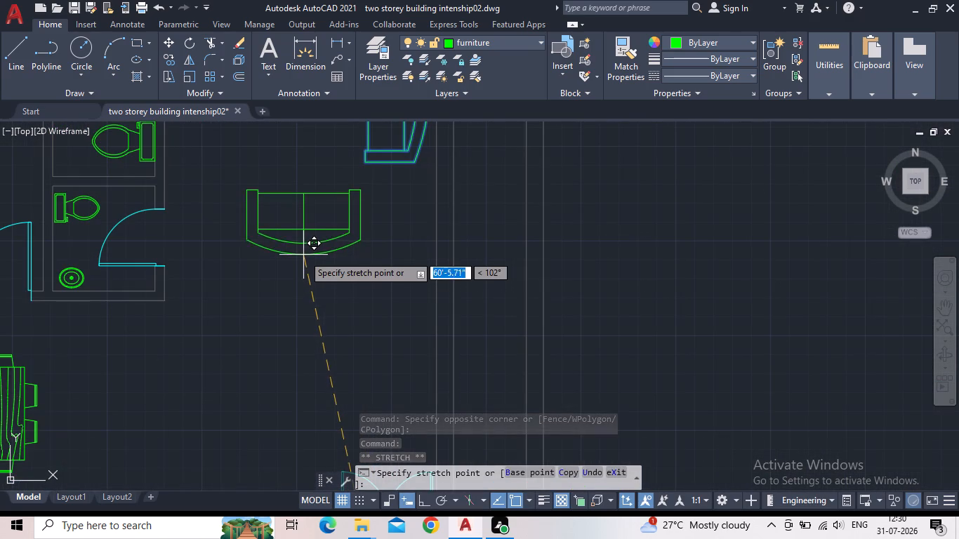
pyautogui.moveTo(308, 241); pyautogui.dragTo(335, 282, button='middle')
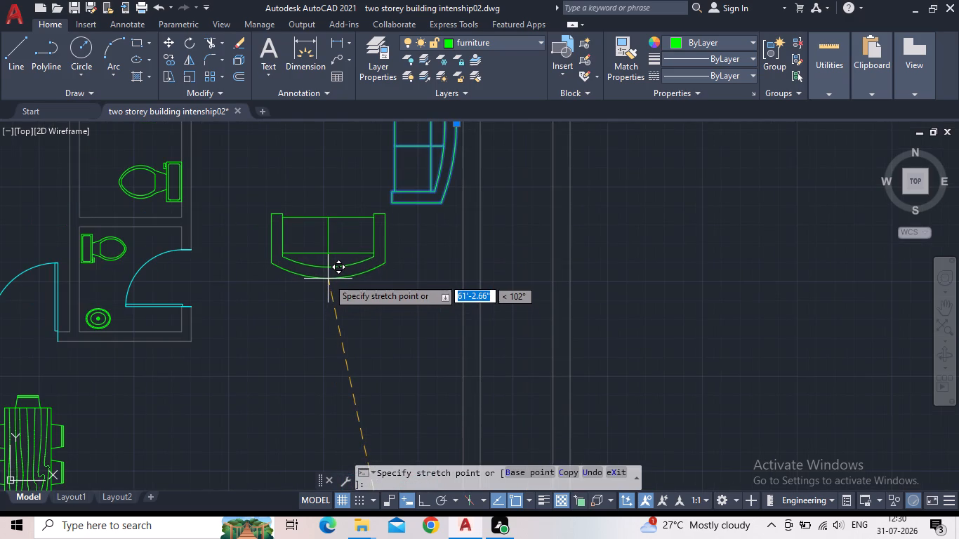
pyautogui.click(328, 278)
# Scale the three-seat sofa down freehand by a factor of about 0.6 from a point on its front edge.
pyautogui.scroll(-3, 430, 180)
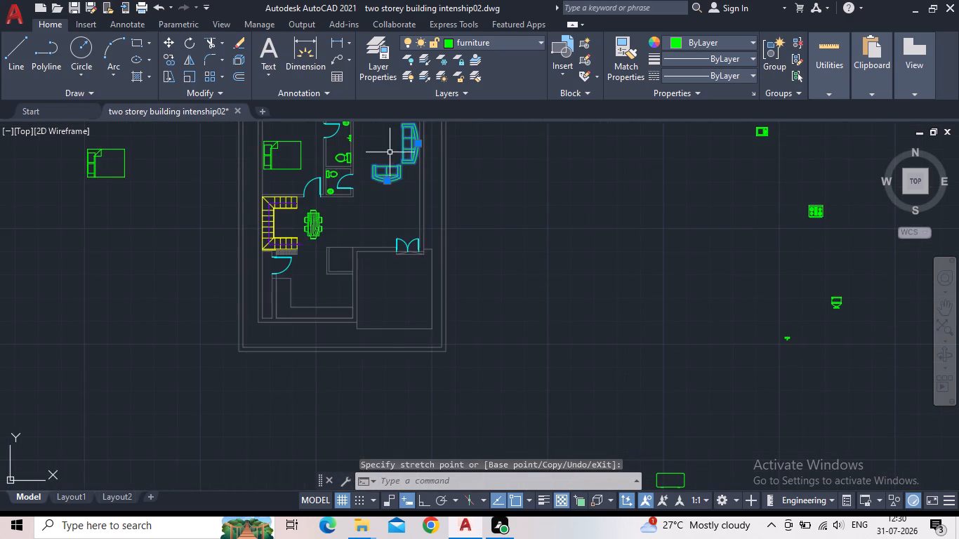
pyautogui.scroll(1, 389, 152)
pyautogui.moveTo(388, 154); pyautogui.dragTo(368, 256, button='middle')
pyautogui.scroll(2, 358, 260)
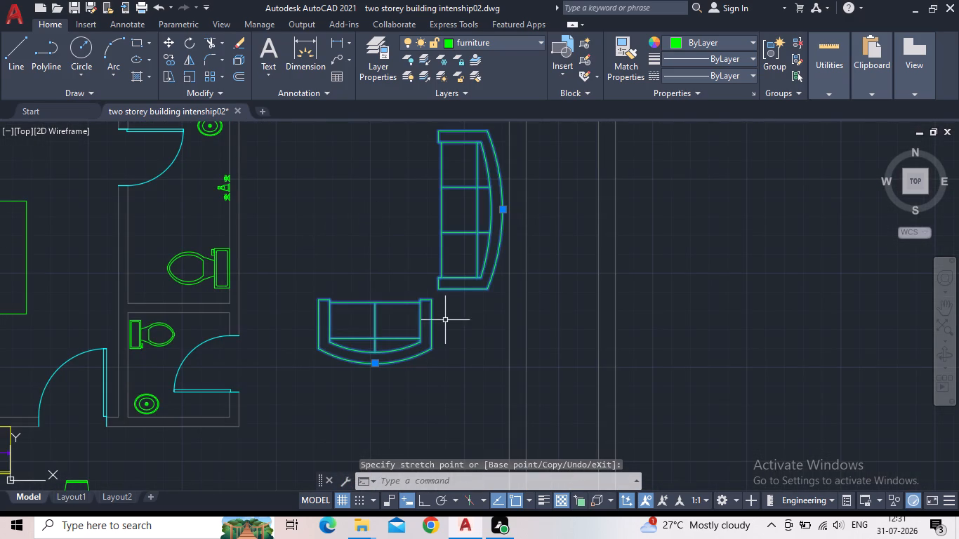
pyautogui.press('Escape')
pyautogui.press('s')
pyautogui.press('c')
pyautogui.press('space')
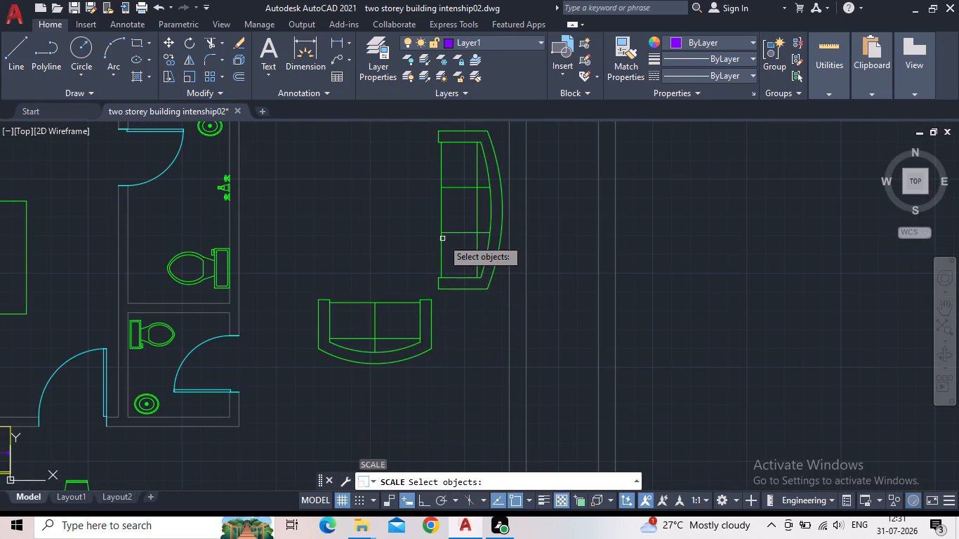
pyautogui.click(441, 239)
pyautogui.press('space')
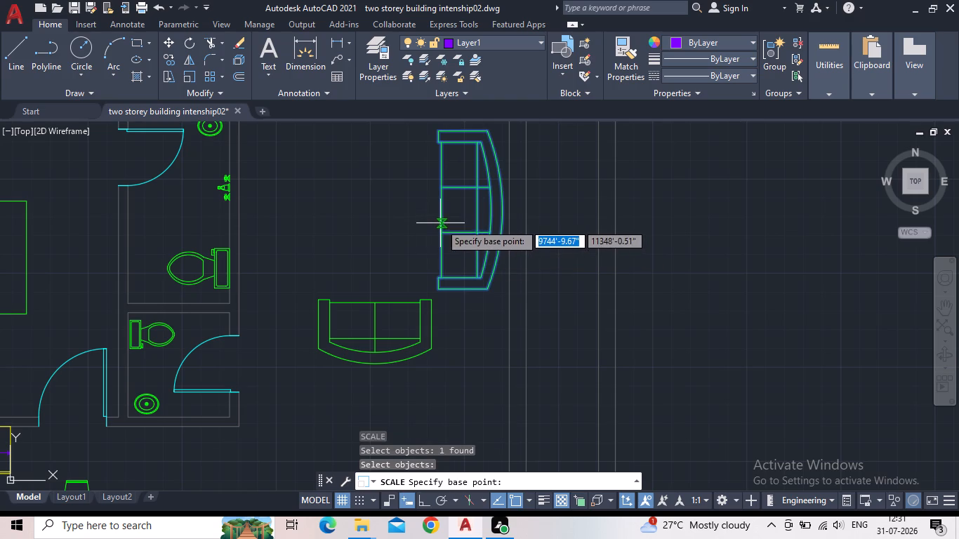
pyautogui.click(440, 223)
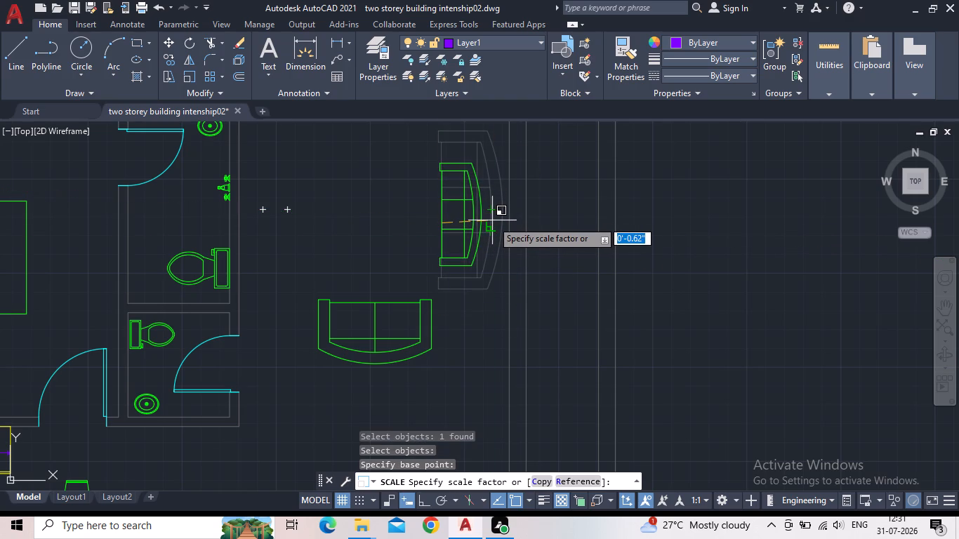
pyautogui.click(492, 220)
# Scale the two-seat sofa down freehand from the midpoint of its front edge to suit the three-seat sofa's size.
pyautogui.moveTo(445, 339); pyautogui.dragTo(426, 335)
pyautogui.click(360, 323)
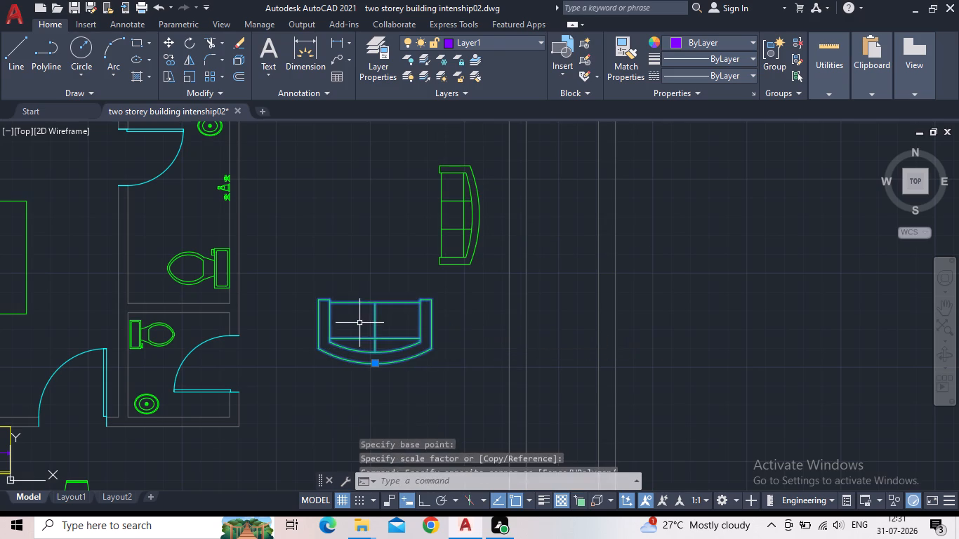
pyautogui.press('s')
pyautogui.press('c')
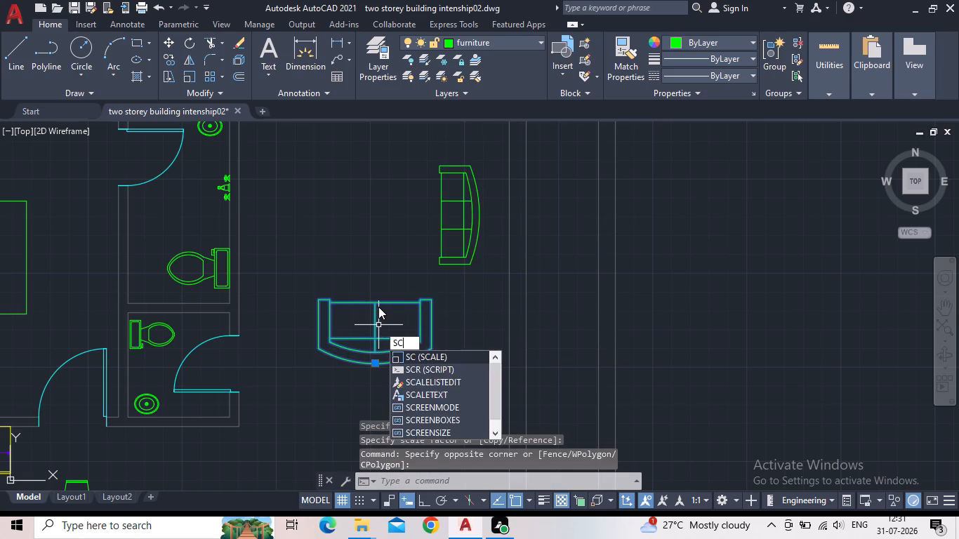
pyautogui.press('space')
pyautogui.click(378, 304)
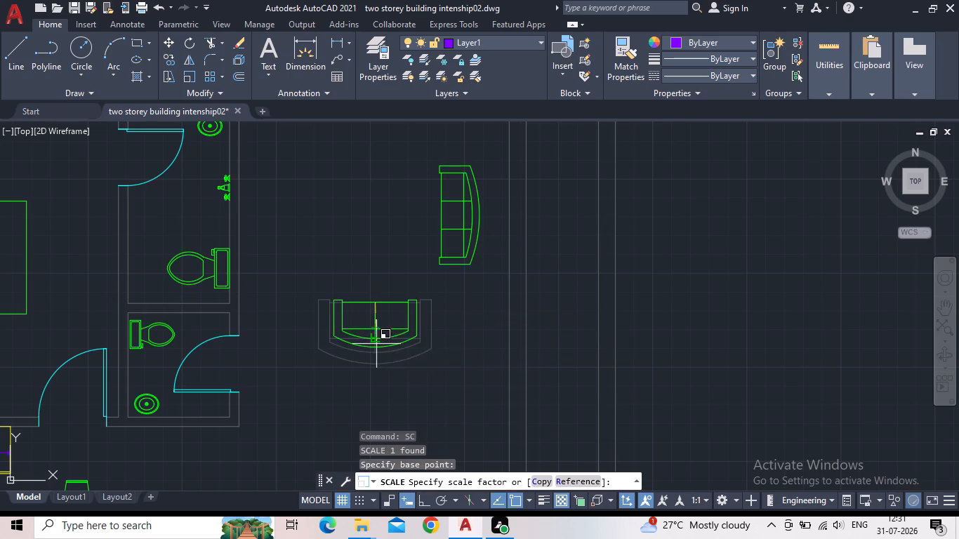
pyautogui.click(376, 344)
# Shift the three-seat sofa about 1'-2" northeast by its back grip, closer to the living area's east wall.
pyautogui.scroll(2, 393, 321)
pyautogui.click(509, 227)
pyautogui.moveTo(500, 237); pyautogui.dragTo(498, 239, button='middle')
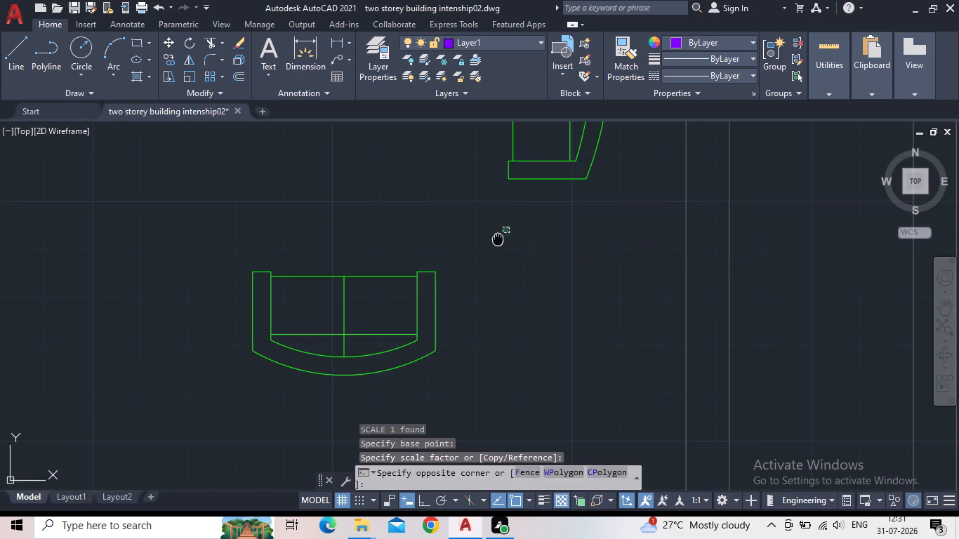
pyautogui.moveTo(498, 239); pyautogui.dragTo(470, 272, button='middle')
pyautogui.click(465, 276)
pyautogui.moveTo(544, 214); pyautogui.dragTo(525, 204)
pyautogui.moveTo(493, 200); pyautogui.dragTo(487, 221, button='middle')
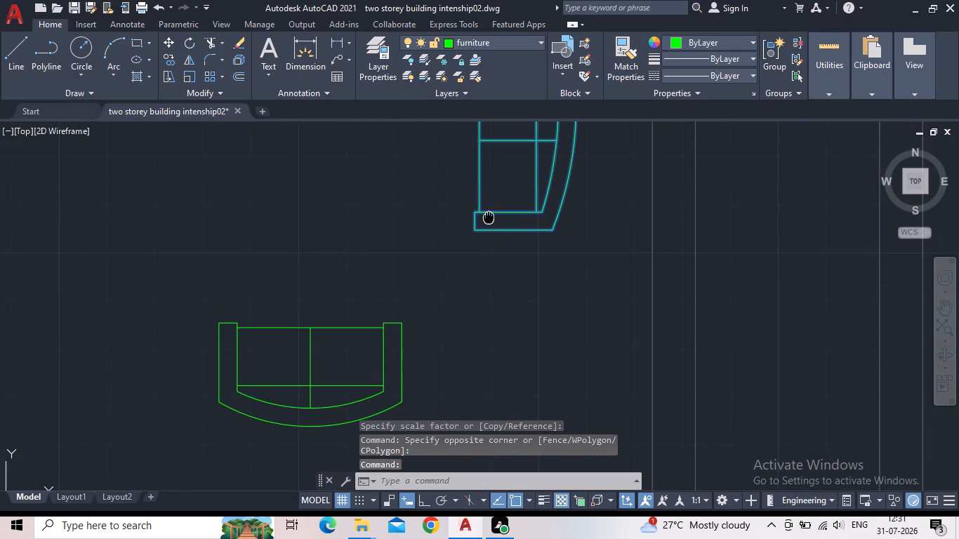
pyautogui.moveTo(487, 221); pyautogui.dragTo(416, 367, button='middle')
pyautogui.scroll(-1, 414, 368)
pyautogui.moveTo(470, 295); pyautogui.dragTo(483, 291)
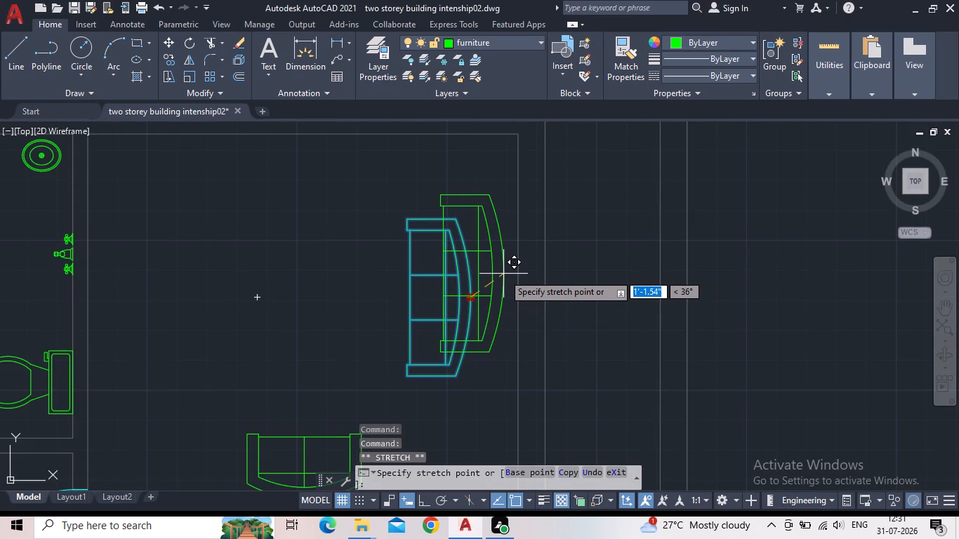
pyautogui.click(505, 274)
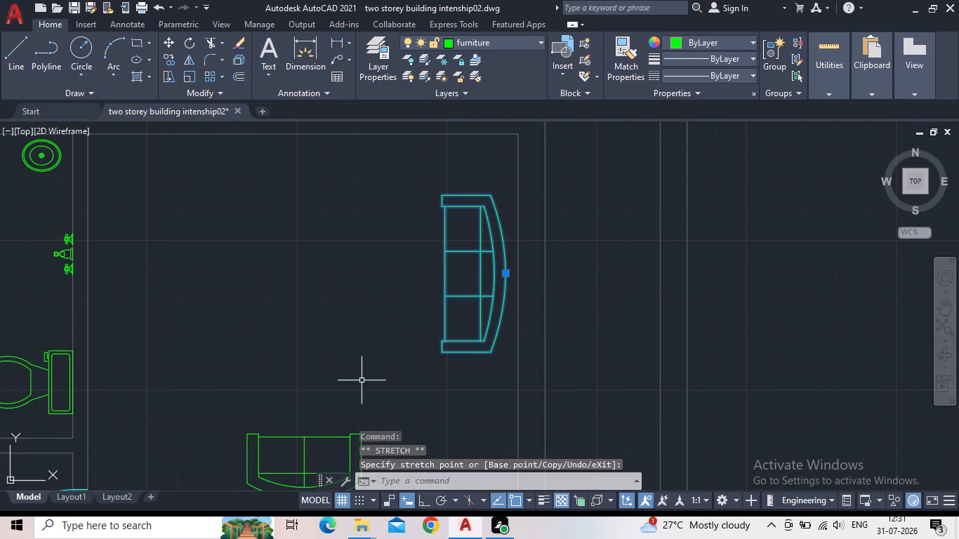
# Shift the two-seat sofa about 2'-5" northeast by its back grip, closer to the three-seat sofa, and clear the selection.
pyautogui.click(298, 439)
pyautogui.moveTo(316, 419); pyautogui.dragTo(326, 300, button='middle')
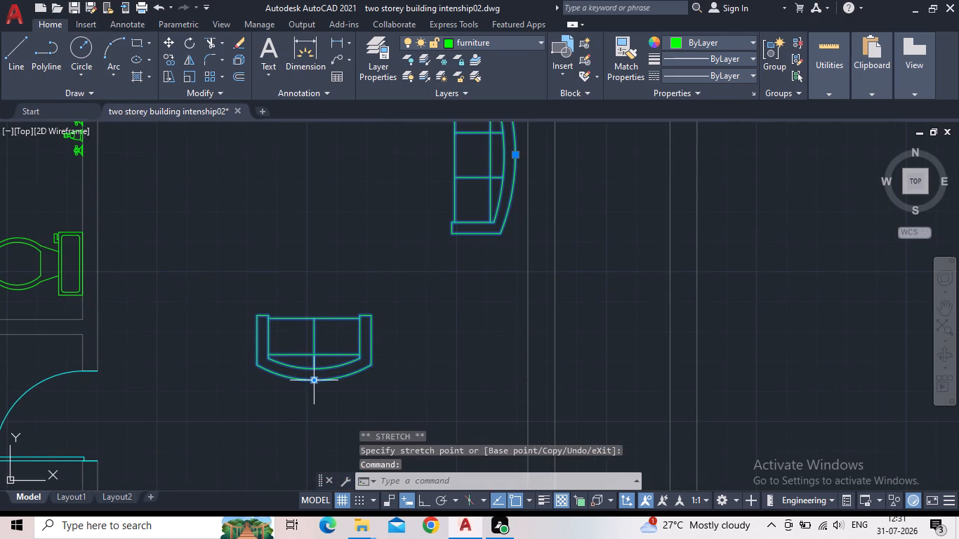
pyautogui.moveTo(313, 381); pyautogui.dragTo(319, 375)
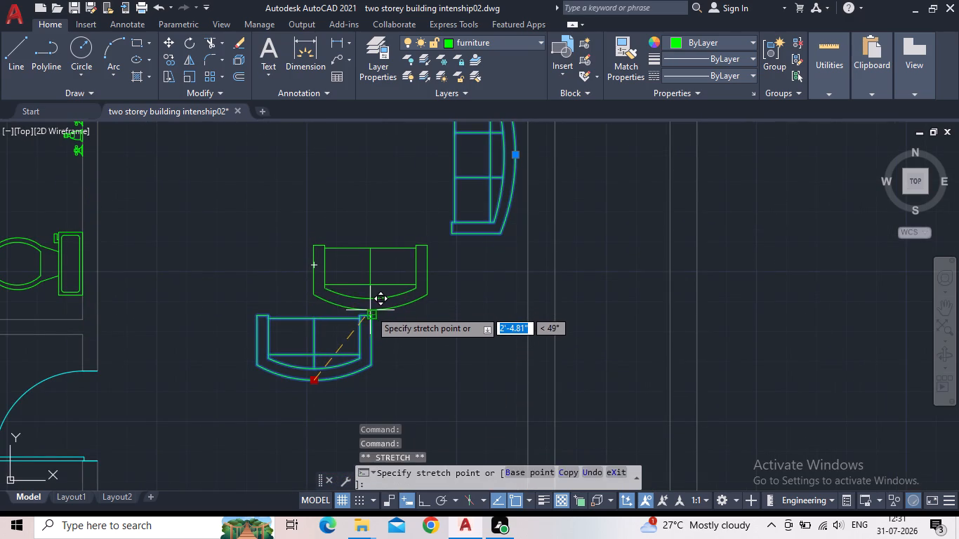
pyautogui.click(376, 309)
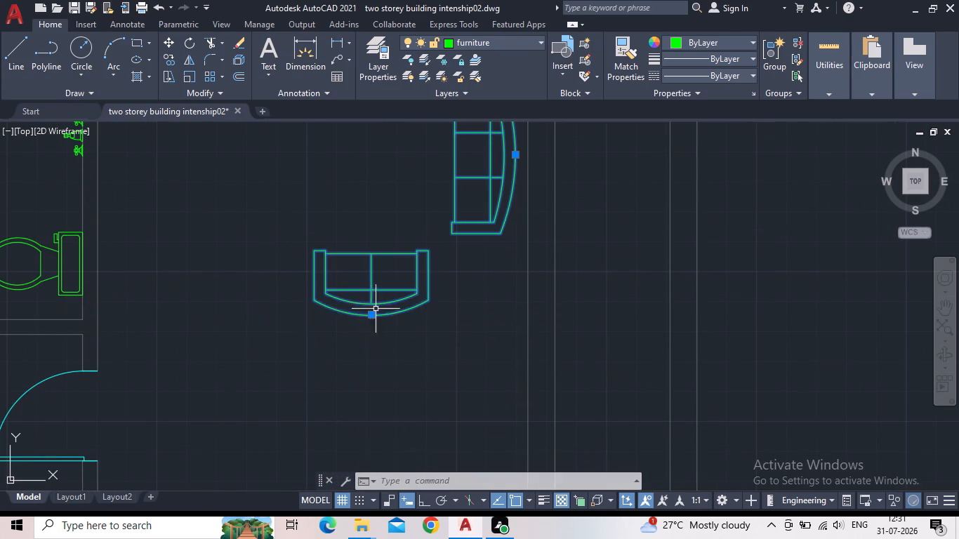
pyautogui.scroll(-2, 324, 298)
pyautogui.press('Escape')
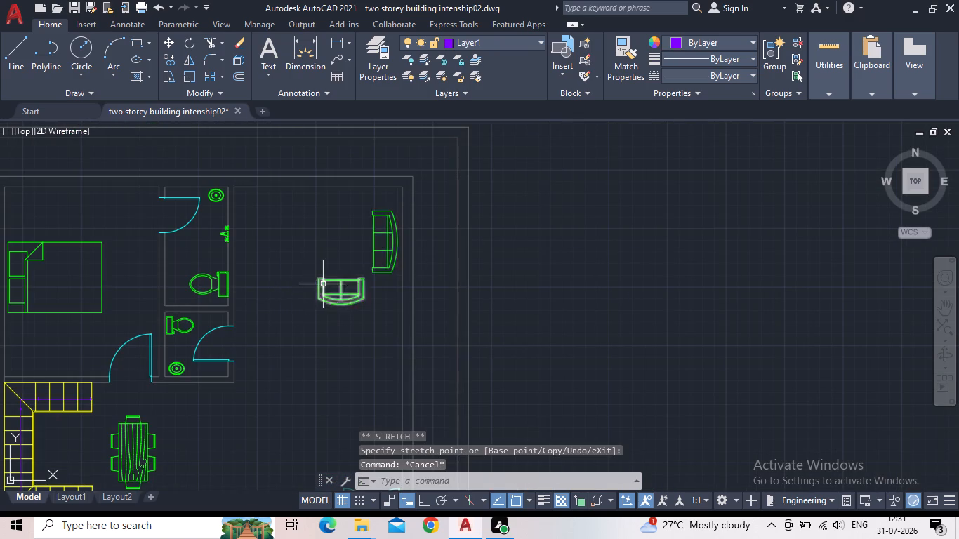
# Rotate the loose rounded rectangular table block outside the plan 90° counterclockwise about its upper-edge midpoint using Ortho.
pyautogui.scroll(1, 323, 284)
pyautogui.moveTo(457, 302); pyautogui.dragTo(297, 291, button='middle')
pyautogui.scroll(-4, 296, 290)
pyautogui.moveTo(458, 375); pyautogui.dragTo(319, 338, button='middle')
pyautogui.scroll(1, 458, 375)
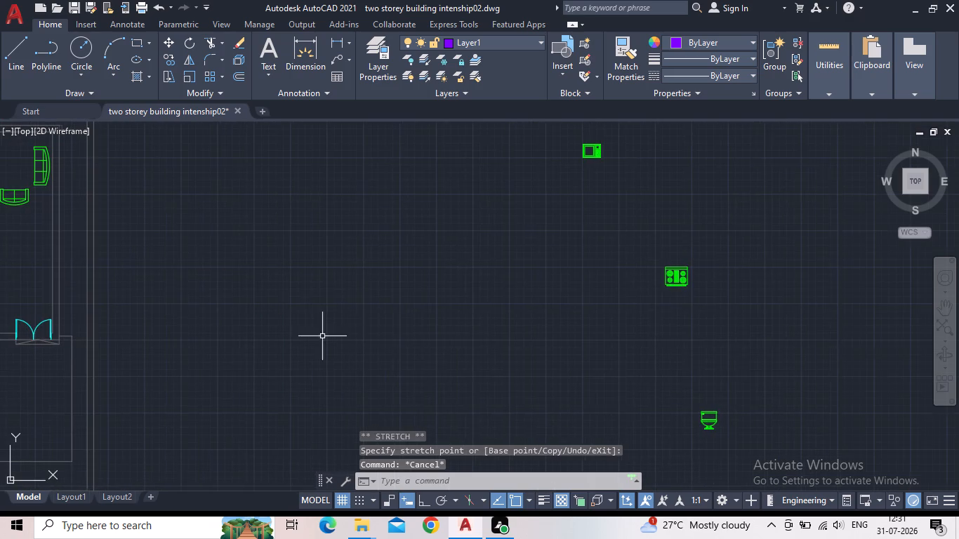
pyautogui.moveTo(695, 431); pyautogui.dragTo(706, 340, button='middle')
pyautogui.scroll(-1, 706, 340)
pyautogui.scroll(3, 677, 406)
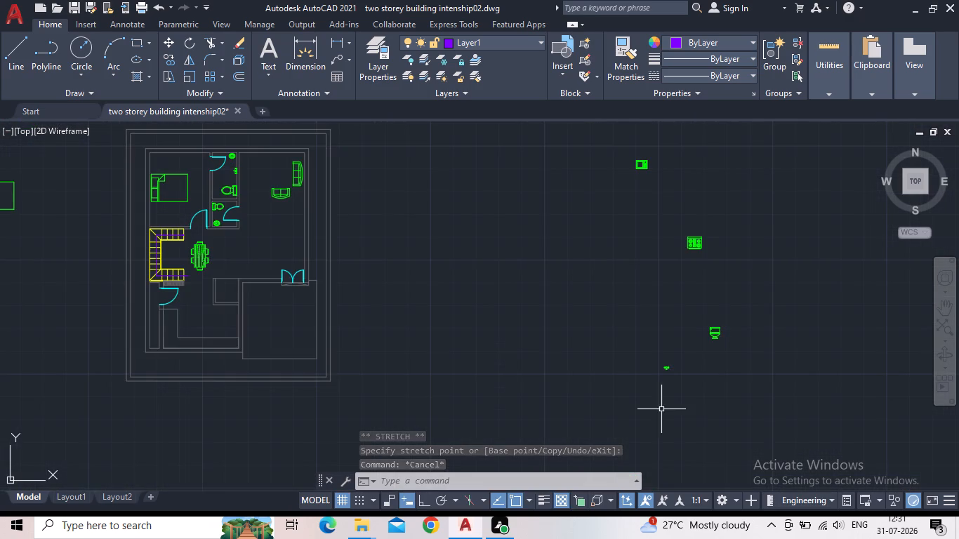
pyautogui.scroll(-4, 502, 282)
pyautogui.scroll(3, 418, 423)
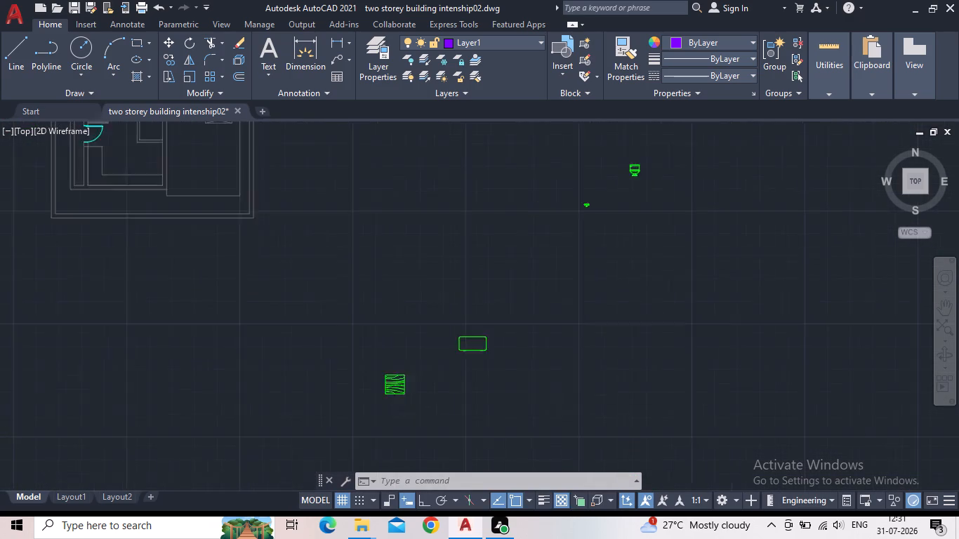
pyautogui.moveTo(619, 273); pyautogui.dragTo(609, 258)
pyautogui.click(486, 198)
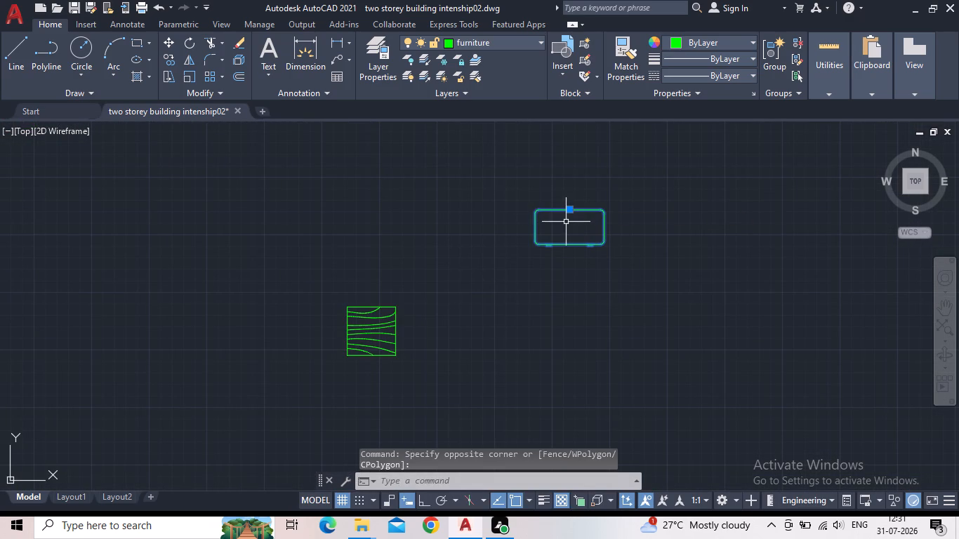
pyautogui.press('r')
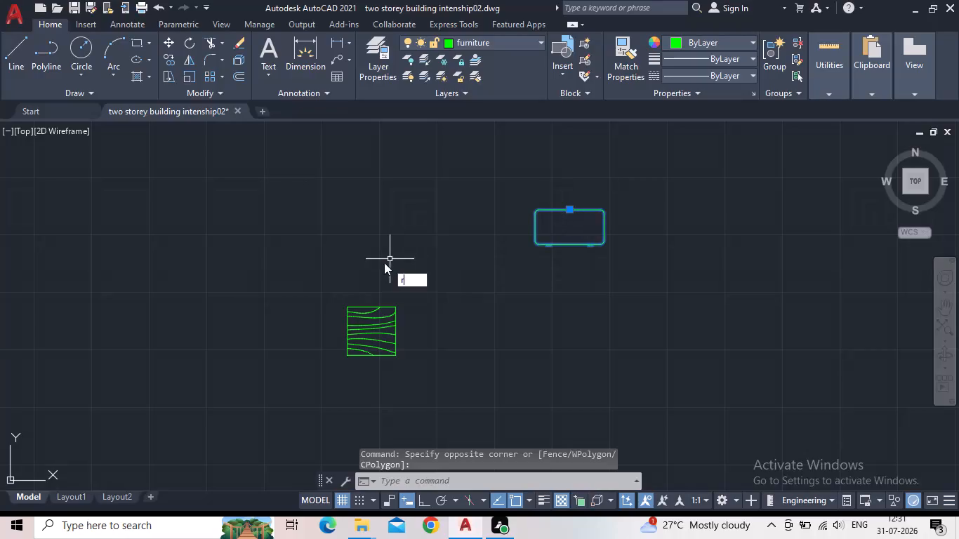
pyautogui.press('o')
pyautogui.press('space')
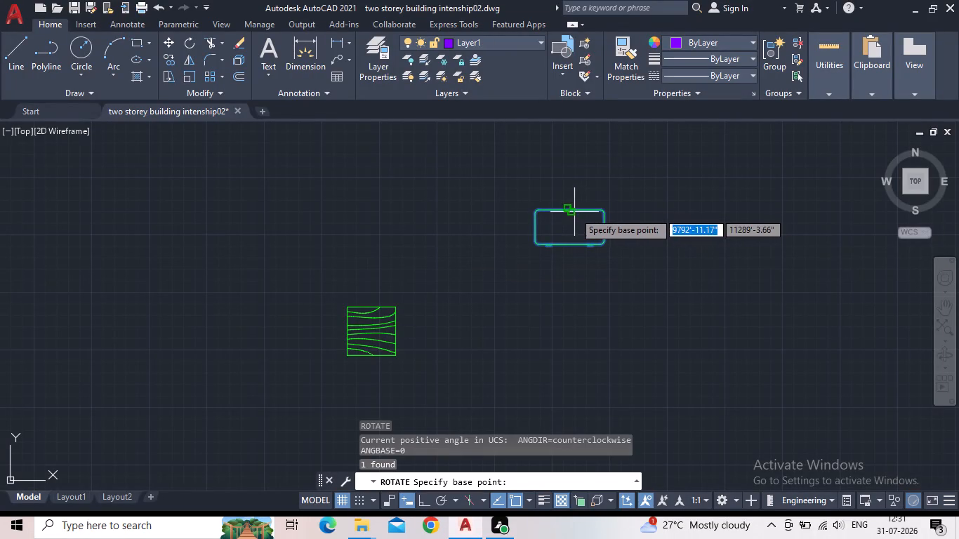
pyautogui.click(574, 212)
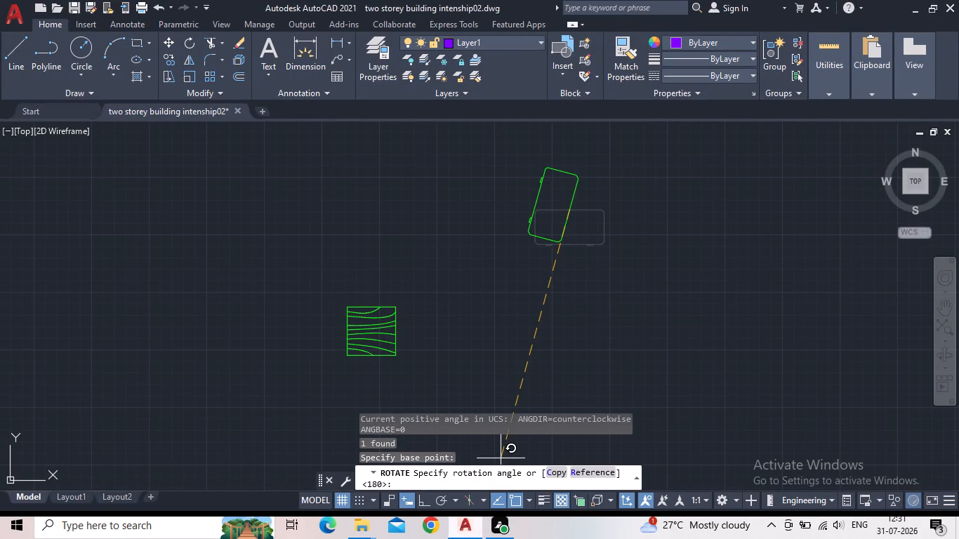
pyautogui.click(421, 500)
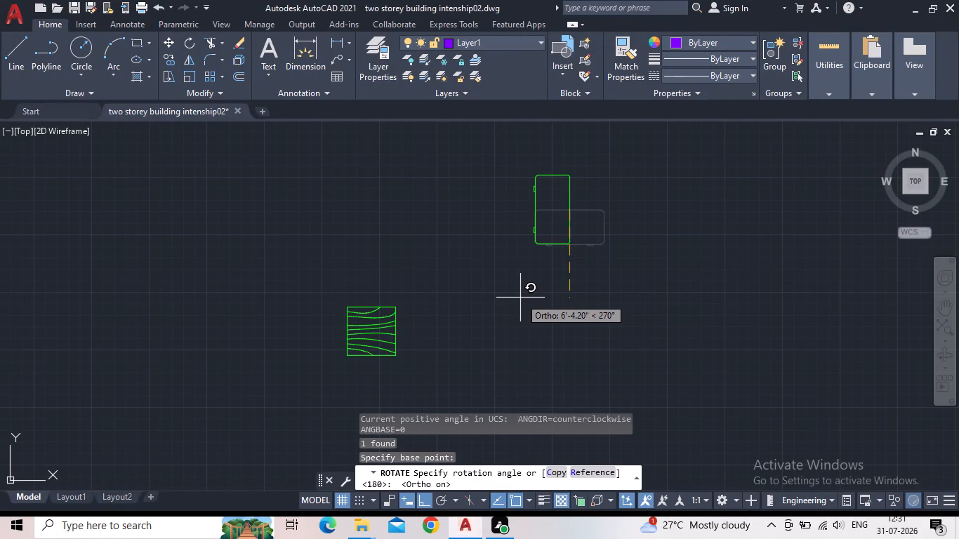
pyautogui.click(555, 185)
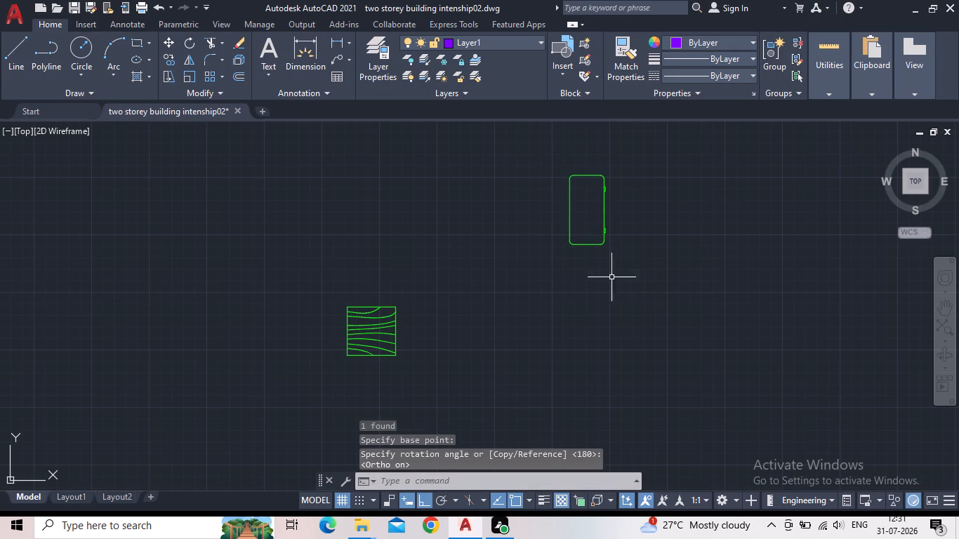
pyautogui.click(419, 500)
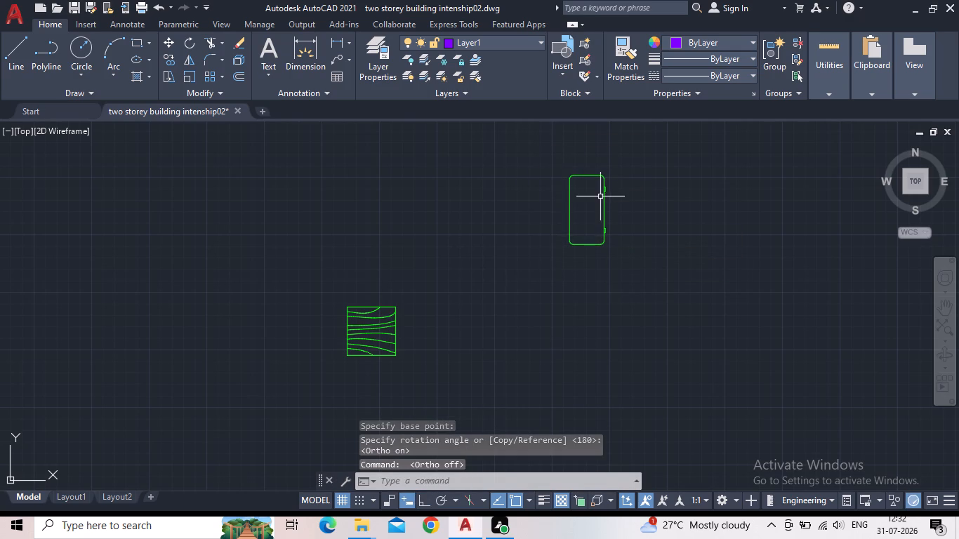
# Move the rotated table block by its grip into the living area, just west of the three-seat sofa.
pyautogui.moveTo(616, 206); pyautogui.dragTo(601, 210)
pyautogui.click(566, 211)
pyautogui.moveTo(568, 212); pyautogui.dragTo(557, 208)
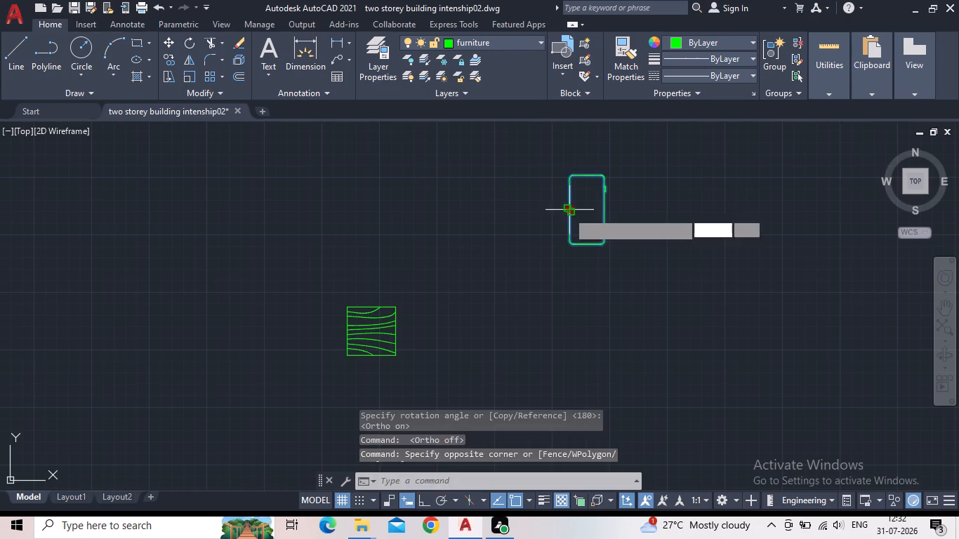
pyautogui.moveTo(388, 164); pyautogui.dragTo(483, 326, button='middle')
pyautogui.scroll(-4, 484, 326)
pyautogui.moveTo(293, 174); pyautogui.dragTo(391, 337, button='middle')
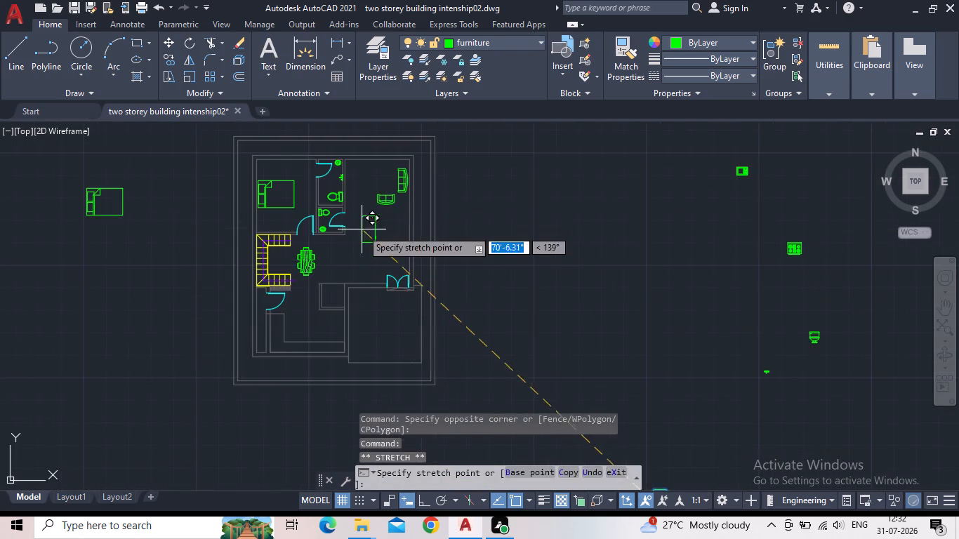
pyautogui.scroll(2, 370, 185)
pyautogui.click(380, 167)
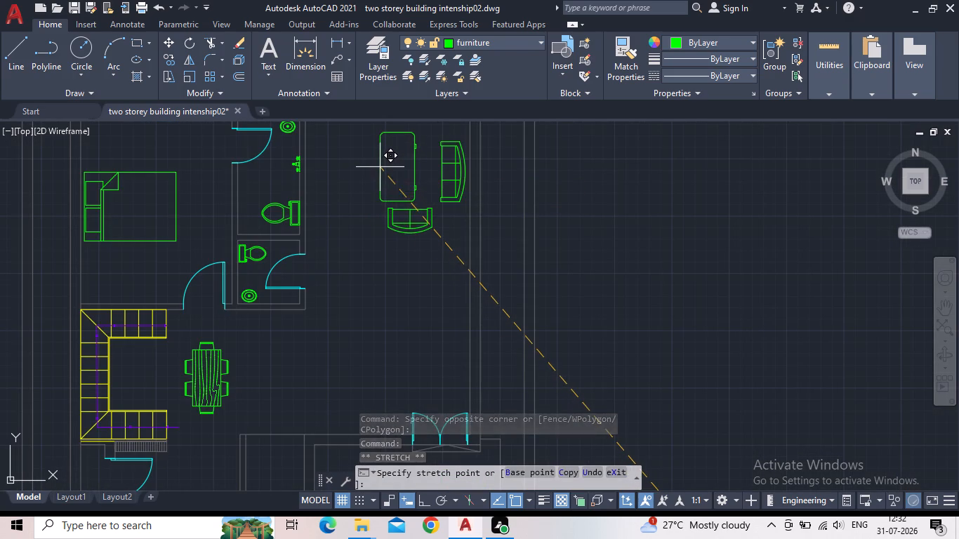
pyautogui.press('Escape')
# Scale the rounded table down freehand by a factor of about 0.52 from the midpoint of its west edge.
pyautogui.click(432, 192)
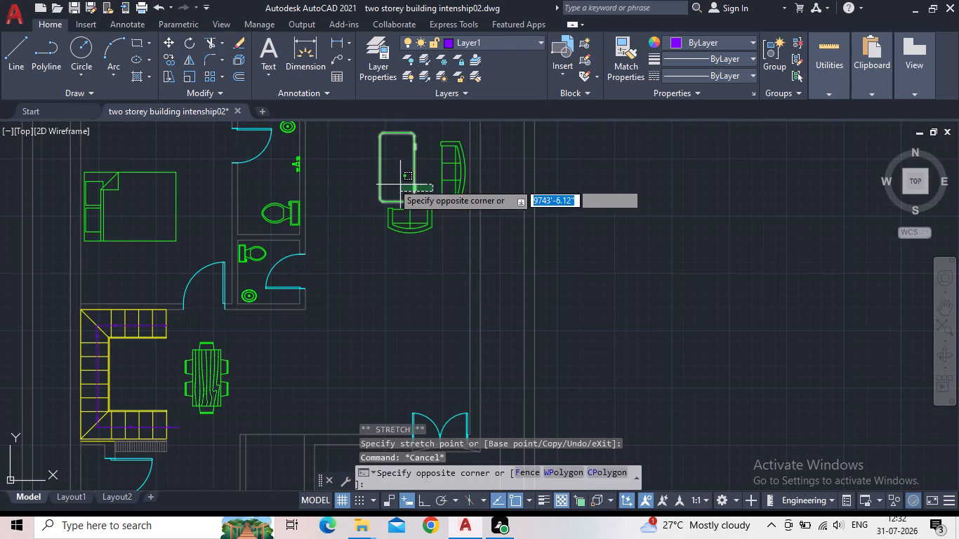
pyautogui.click(378, 180)
pyautogui.press('s')
pyautogui.write('c')
pyautogui.press('space')
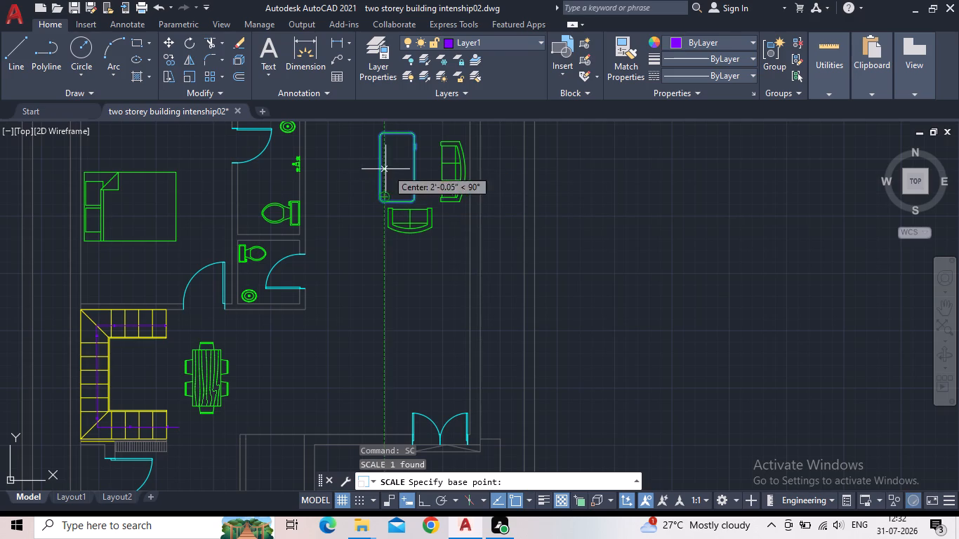
pyautogui.click(378, 169)
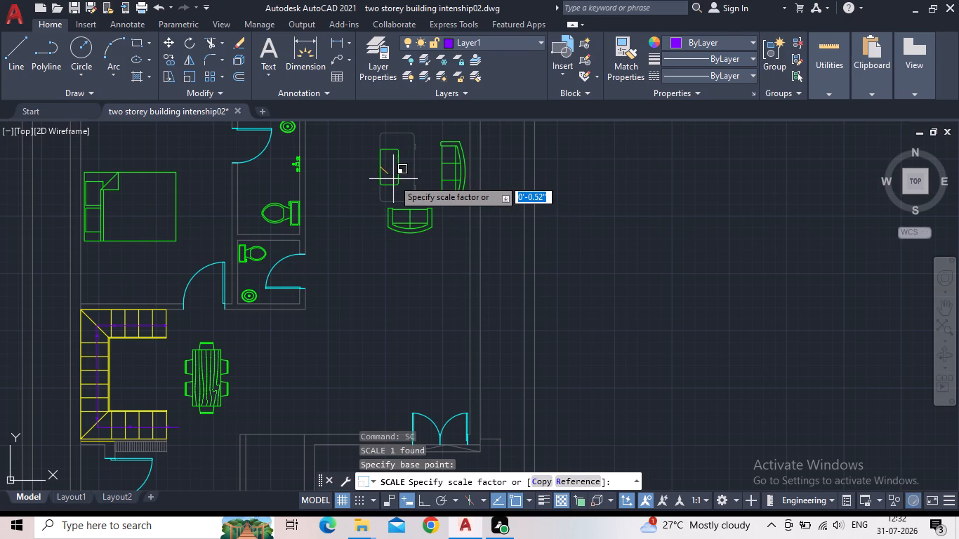
pyautogui.click(393, 178)
# Shift the table southeast by its grip, centring it above the two-seat sofa beside the three-seat sofa, and clear the selection.
pyautogui.click(407, 185)
pyautogui.click(378, 174)
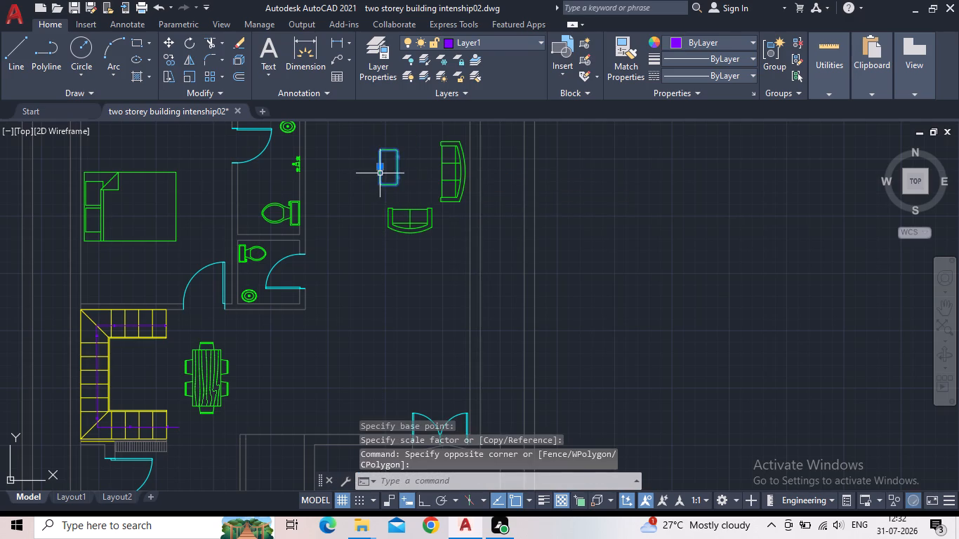
pyautogui.scroll(2, 383, 172)
pyautogui.click(373, 162)
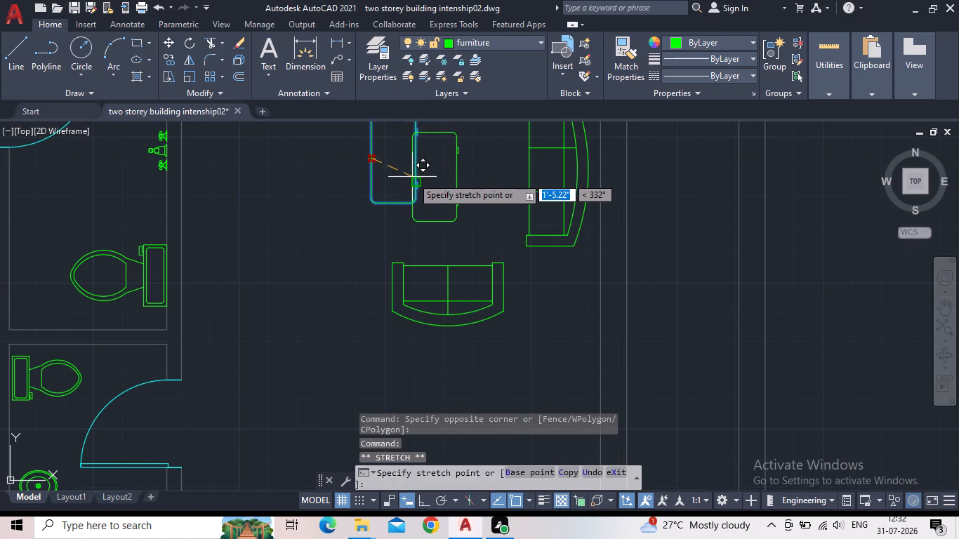
pyautogui.moveTo(412, 178); pyautogui.dragTo(399, 178, button='middle')
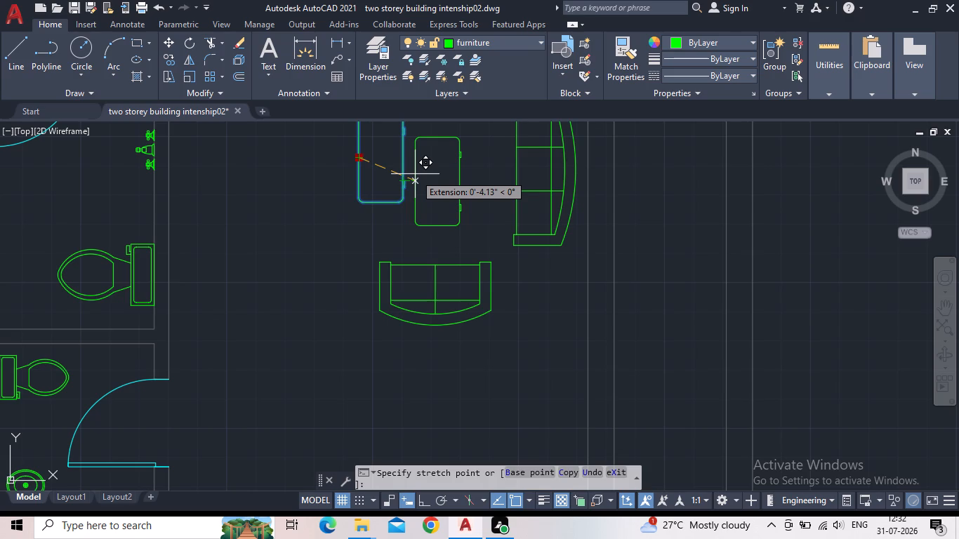
pyautogui.click(415, 174)
pyautogui.scroll(-4, 411, 175)
pyautogui.scroll(2, 416, 206)
pyautogui.press('Escape')
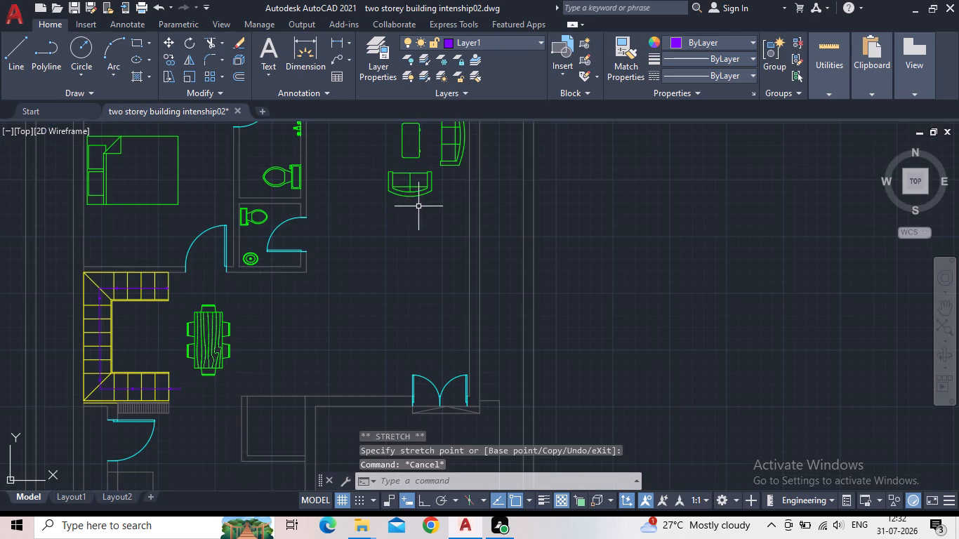
# Check the placement of the table and the two sofas in the living area.
pyautogui.scroll(1, 401, 173)
pyautogui.moveTo(347, 151); pyautogui.dragTo(291, 234, button='middle')
pyautogui.middleClick(289, 239)
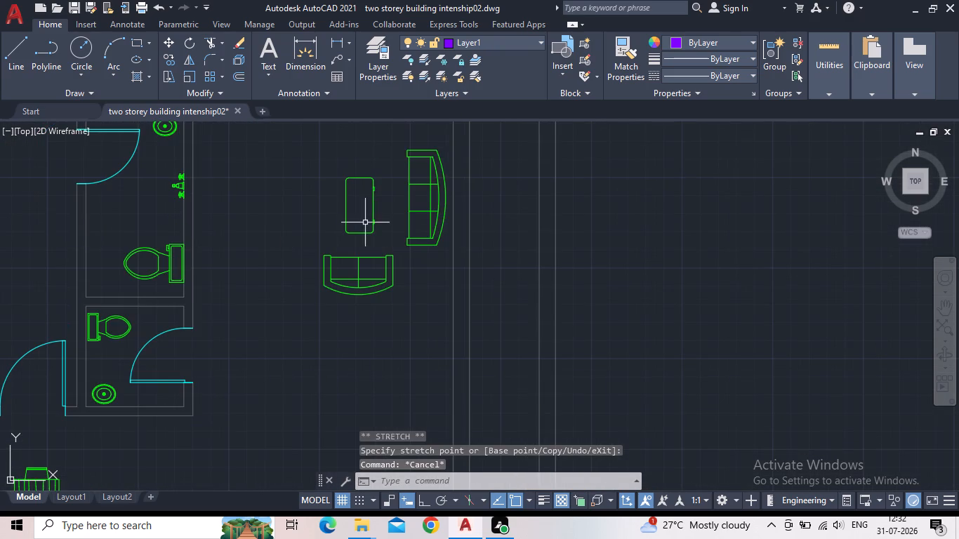
pyautogui.scroll(1, 343, 213)
pyautogui.moveTo(408, 199); pyautogui.dragTo(397, 185, button='middle')
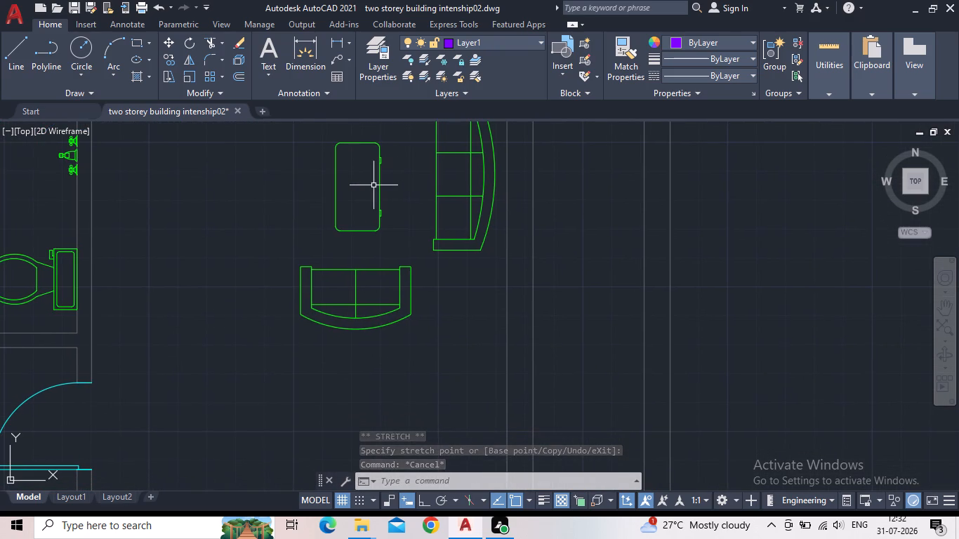
pyautogui.scroll(-2, 402, 192)
pyautogui.moveTo(362, 182); pyautogui.dragTo(343, 186, button='middle')
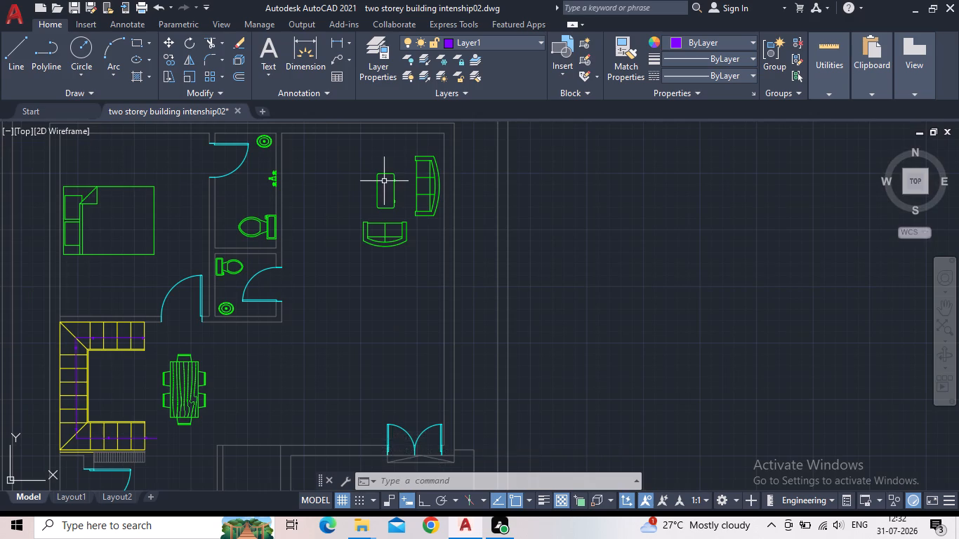
pyautogui.moveTo(343, 186); pyautogui.dragTo(277, 199, button='middle')
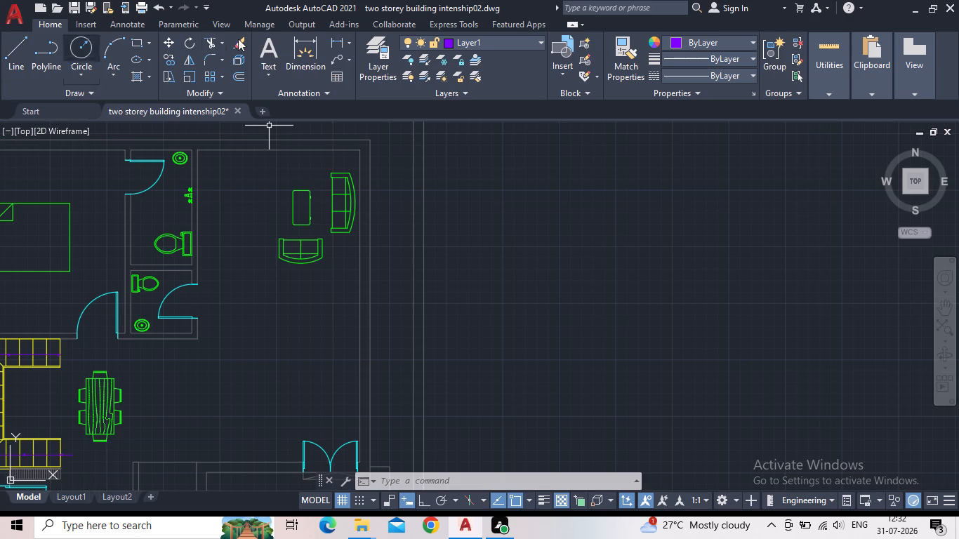
# Make floor the current layer.
pyautogui.click(357, 58)
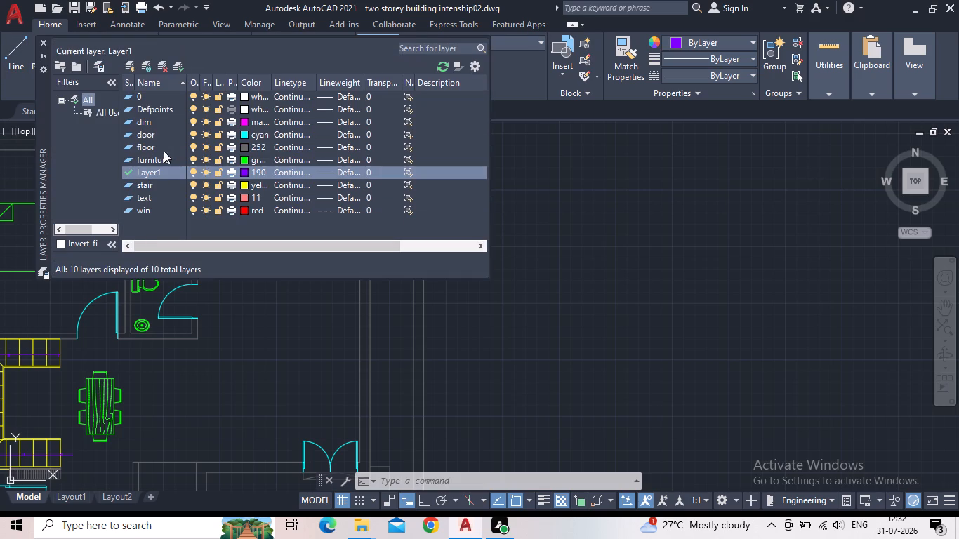
pyautogui.doubleClick(126, 145)
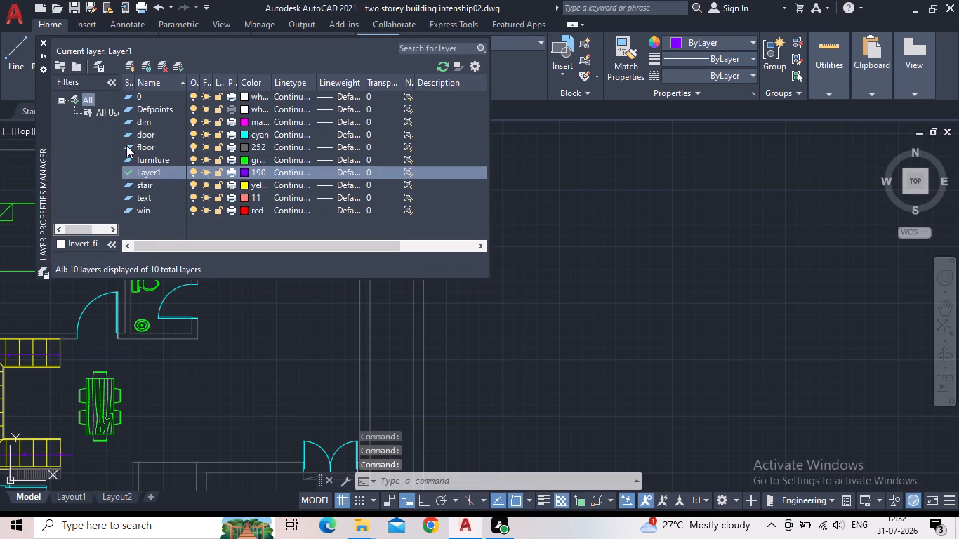
pyautogui.click(41, 37)
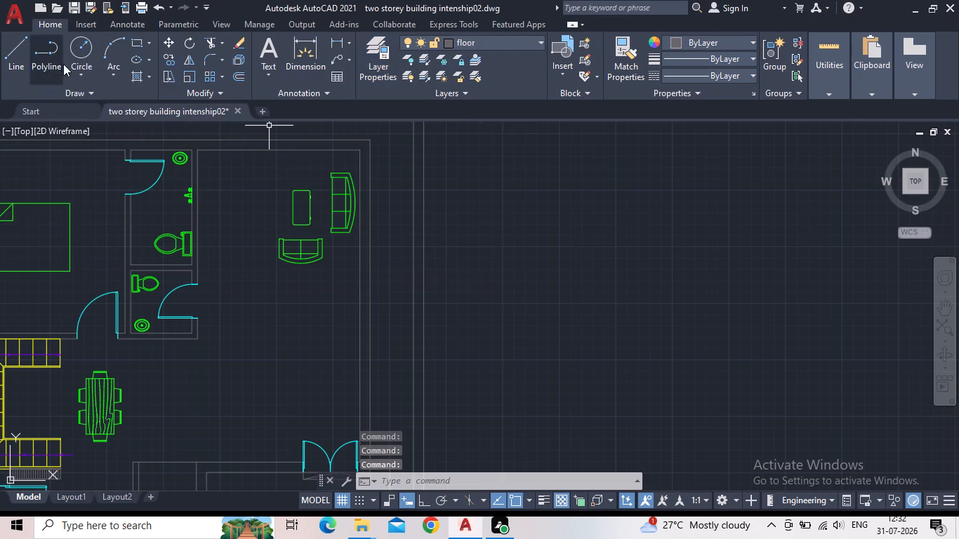
# Draw a shallow three-sided outline about 4'-5" long with Line and Ortho, against the living area's west wall facing the three-seat sofa.
pyautogui.click(13, 60)
pyautogui.scroll(2, 168, 185)
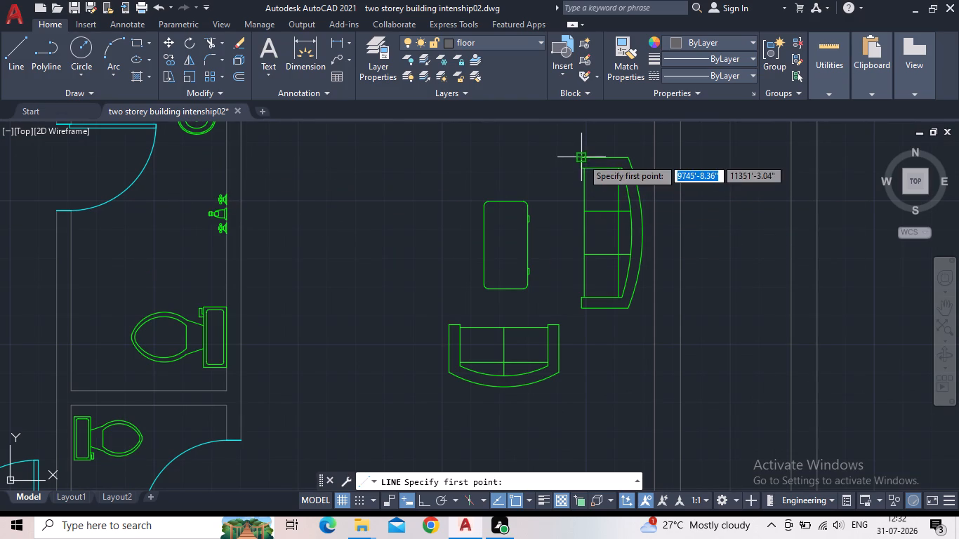
pyautogui.click(241, 155)
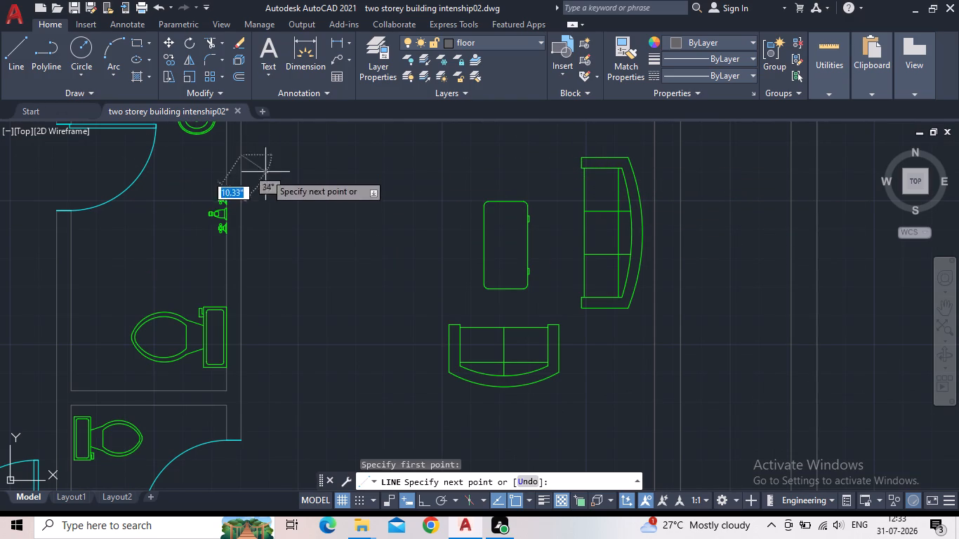
pyautogui.click(421, 500)
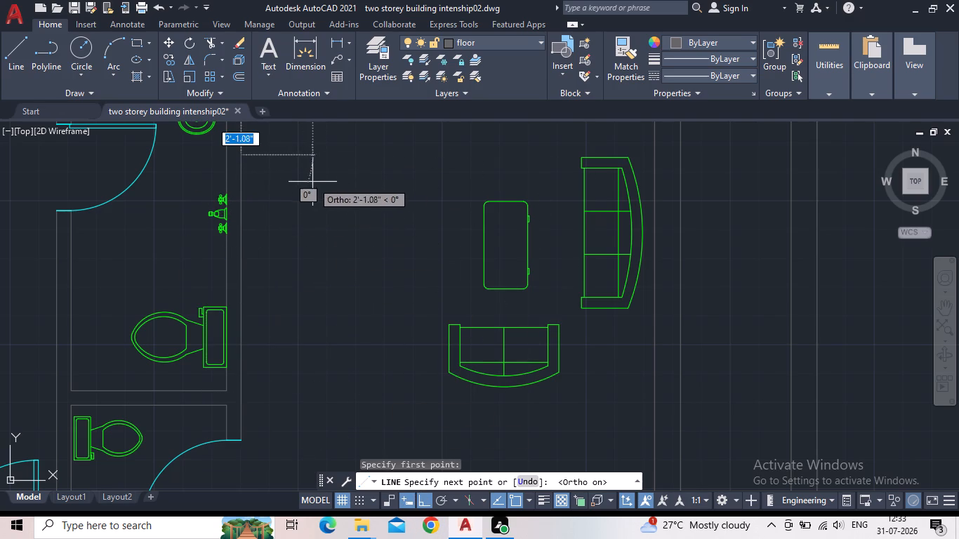
pyautogui.scroll(3, 264, 158)
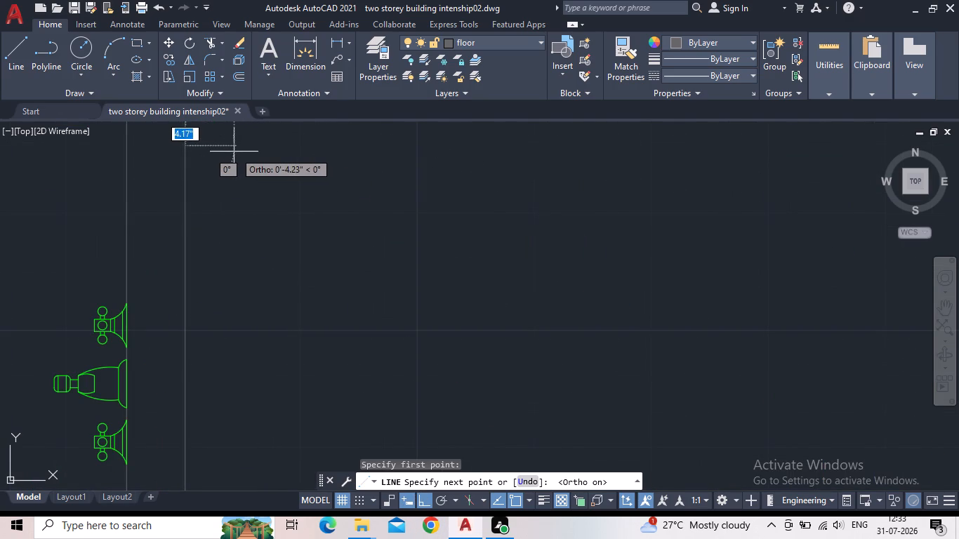
pyautogui.click(227, 150)
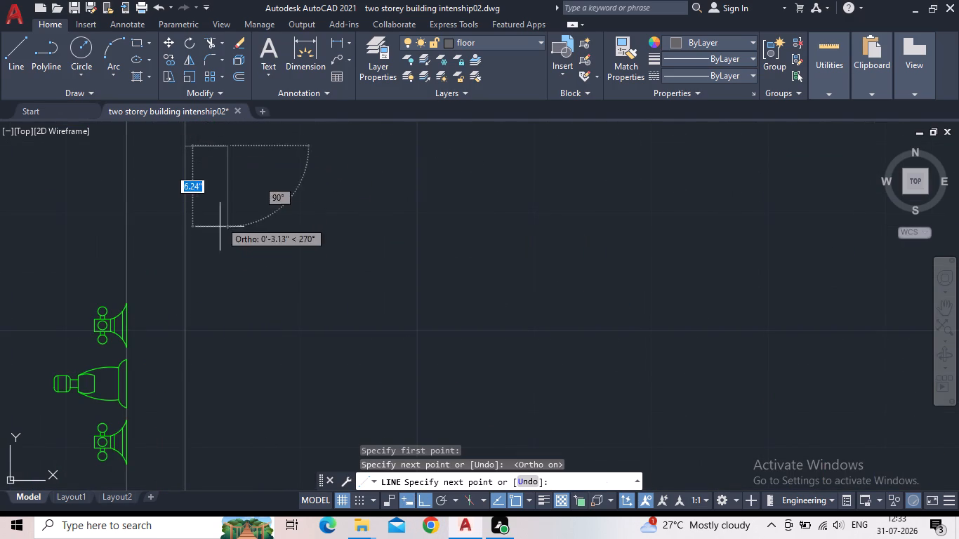
pyautogui.moveTo(223, 253); pyautogui.dragTo(255, 204, button='middle')
pyautogui.scroll(-4, 255, 206)
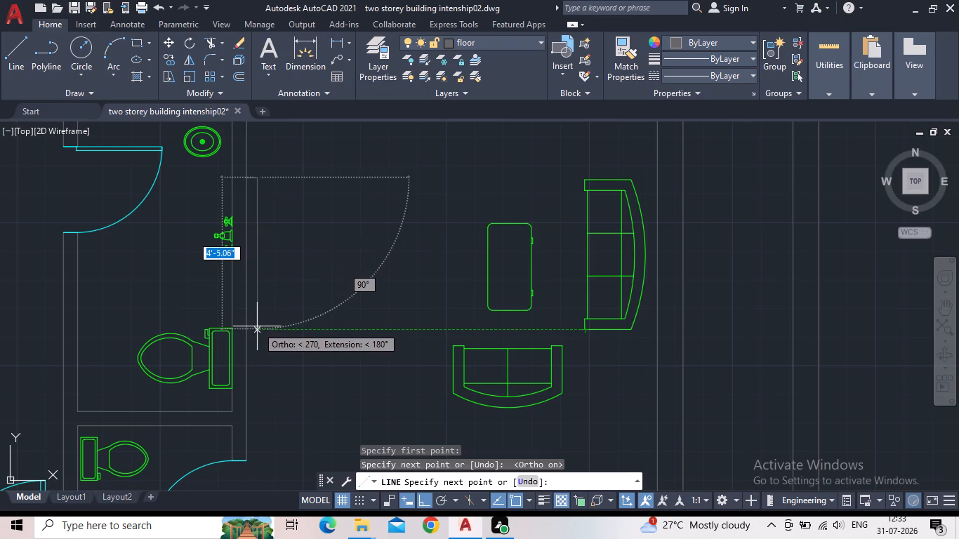
pyautogui.click(256, 329)
pyautogui.click(247, 330)
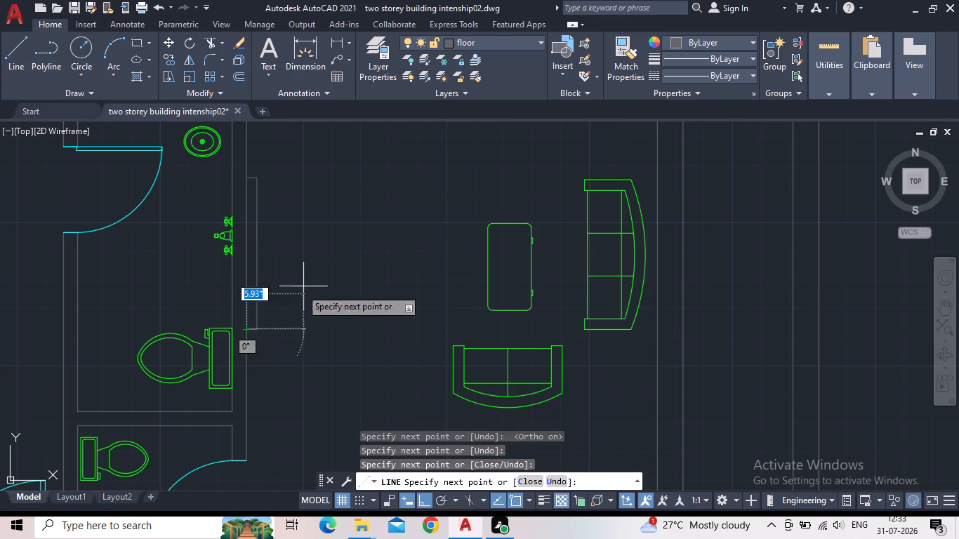
pyautogui.press('Escape')
pyautogui.scroll(2, 230, 247)
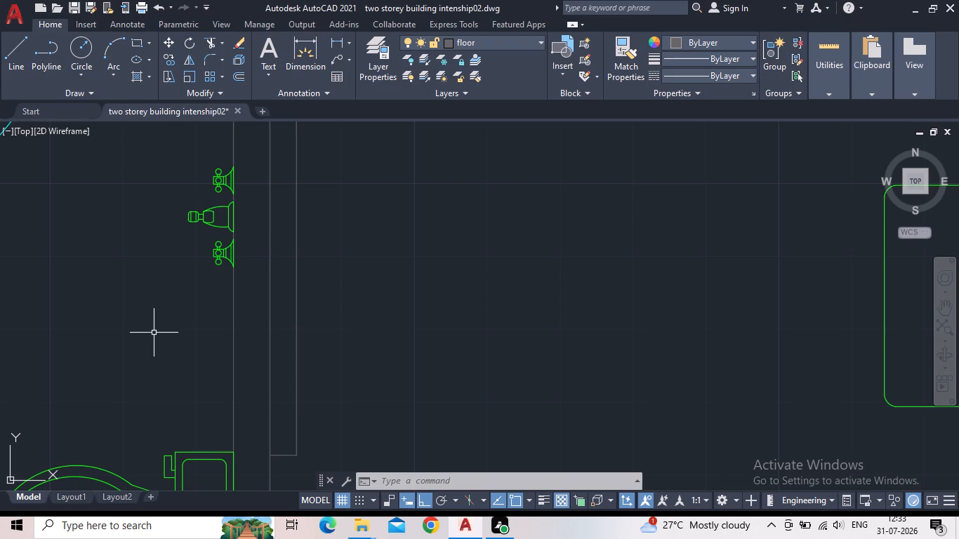
# Make dim the current layer.
pyautogui.scroll(-1, 319, 258)
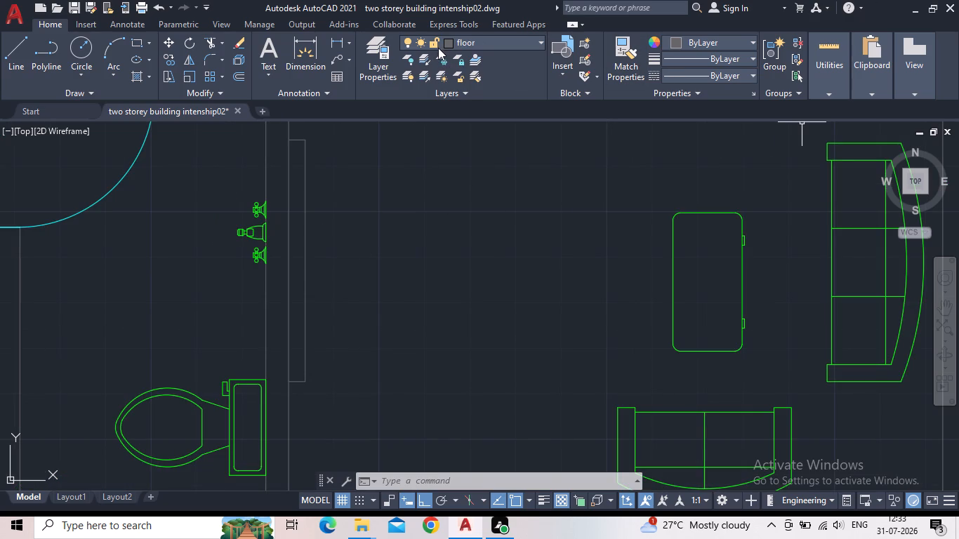
pyautogui.click(369, 50)
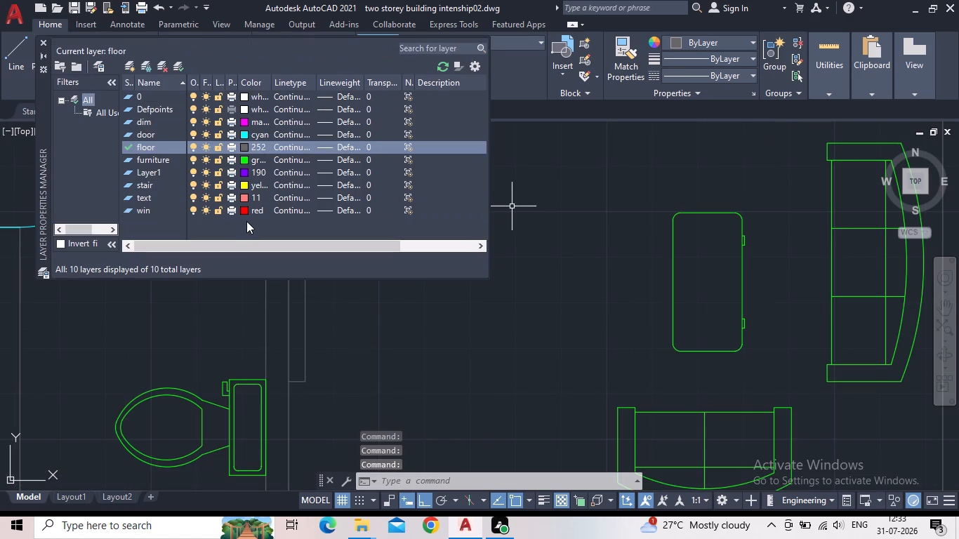
pyautogui.scroll(-1, 245, 218)
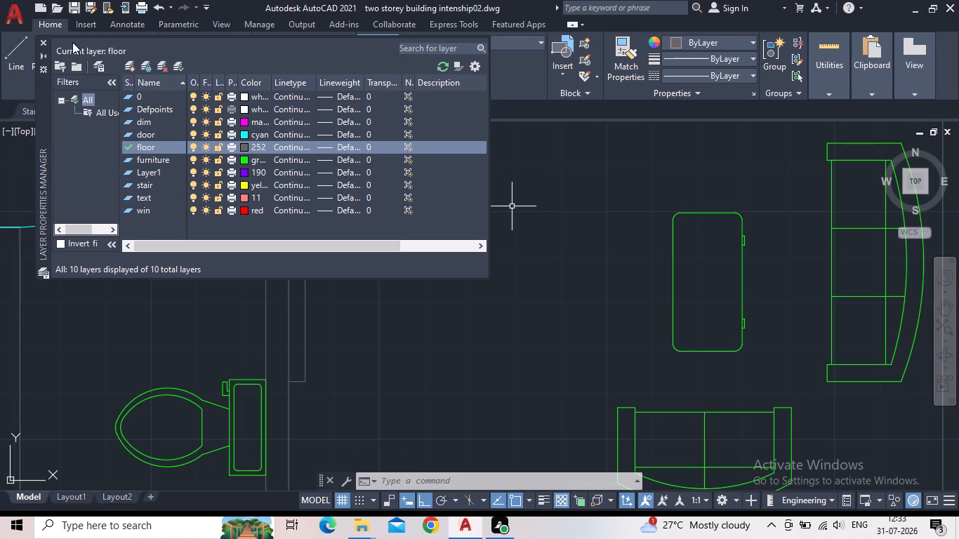
pyautogui.doubleClick(126, 121)
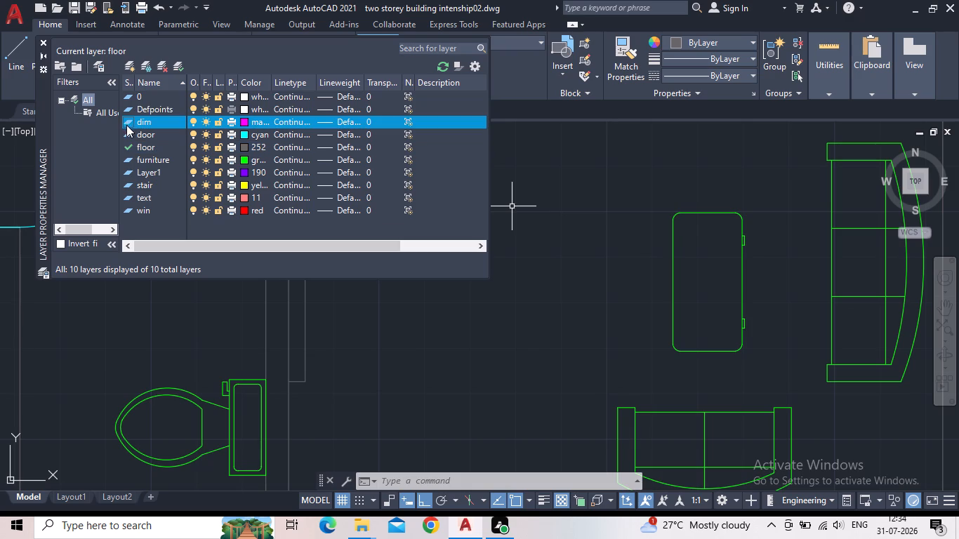
pyautogui.click(45, 43)
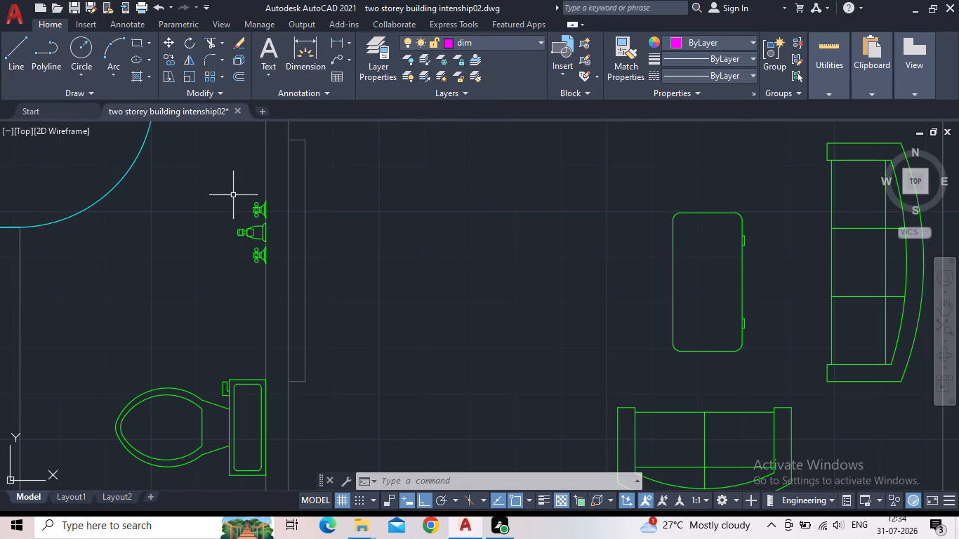
# Draw a three-sided outline with Line, 1" deep and about 3'-3" long, against the wall inside the wall unit's outline.
pyautogui.scroll(1, 284, 296)
pyautogui.scroll(-2, 286, 199)
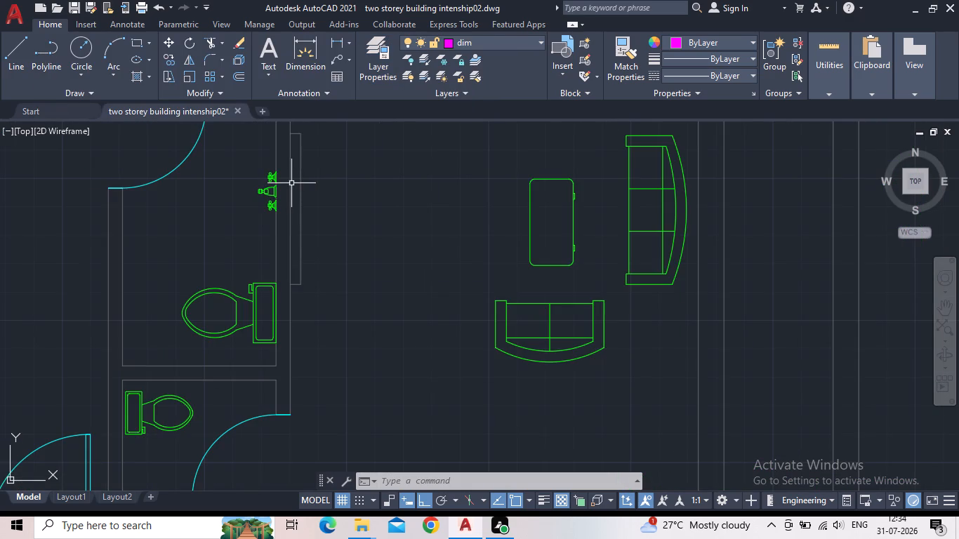
pyautogui.click(14, 51)
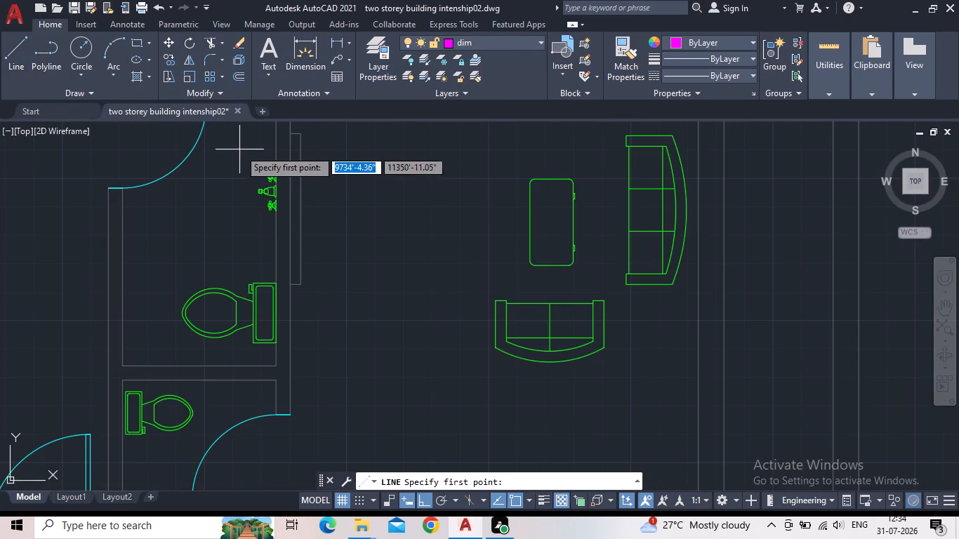
pyautogui.scroll(2, 289, 170)
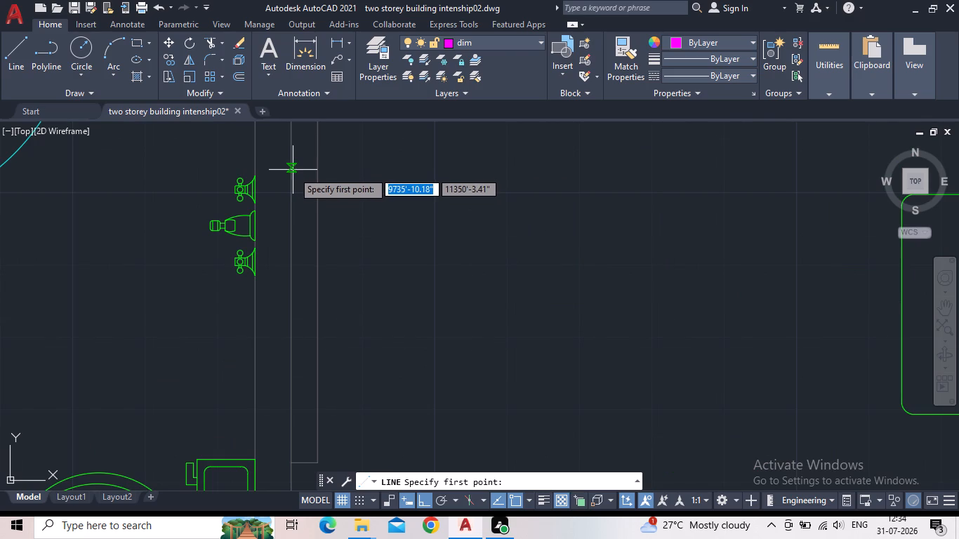
pyautogui.scroll(-2, 291, 180)
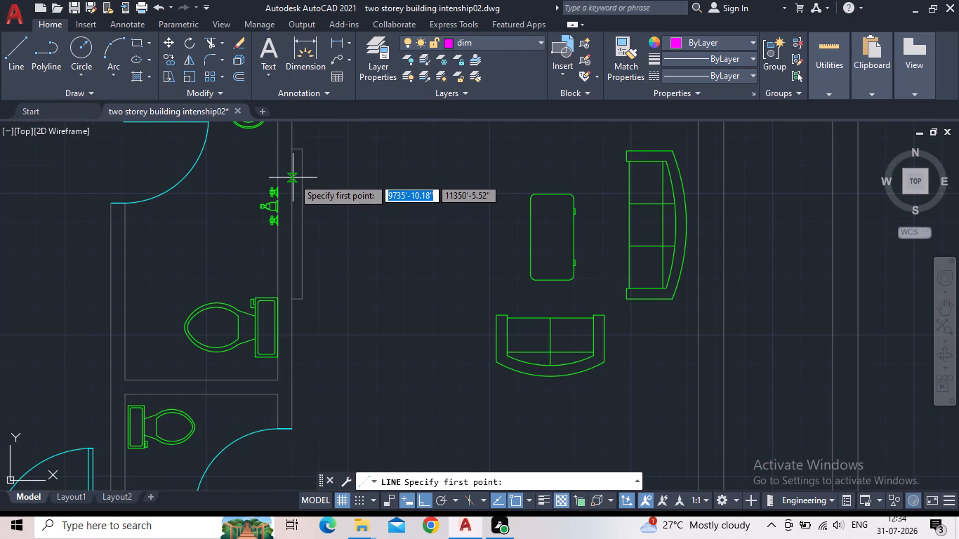
pyautogui.click(293, 178)
pyautogui.scroll(5, 297, 179)
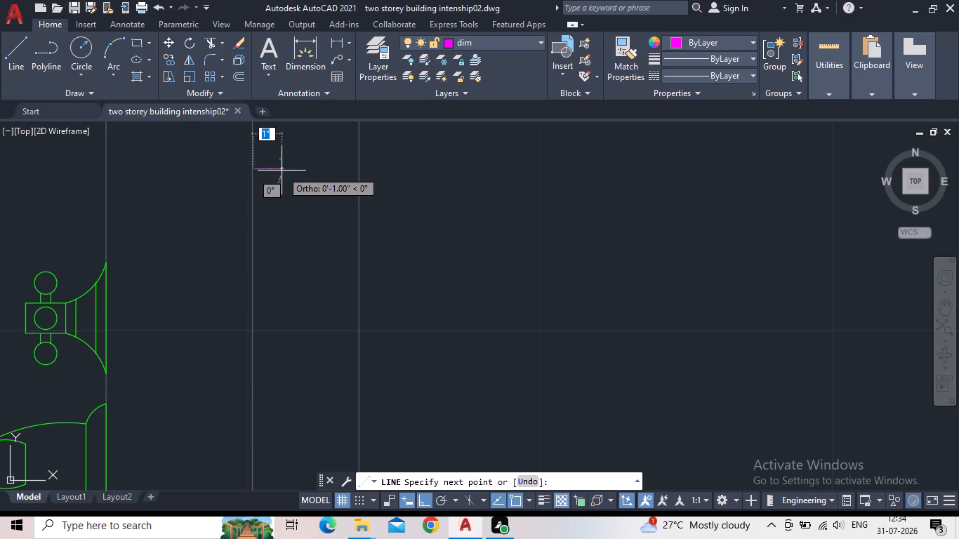
pyautogui.click(282, 171)
pyautogui.moveTo(275, 295); pyautogui.dragTo(279, 259, button='middle')
pyautogui.scroll(-2, 280, 256)
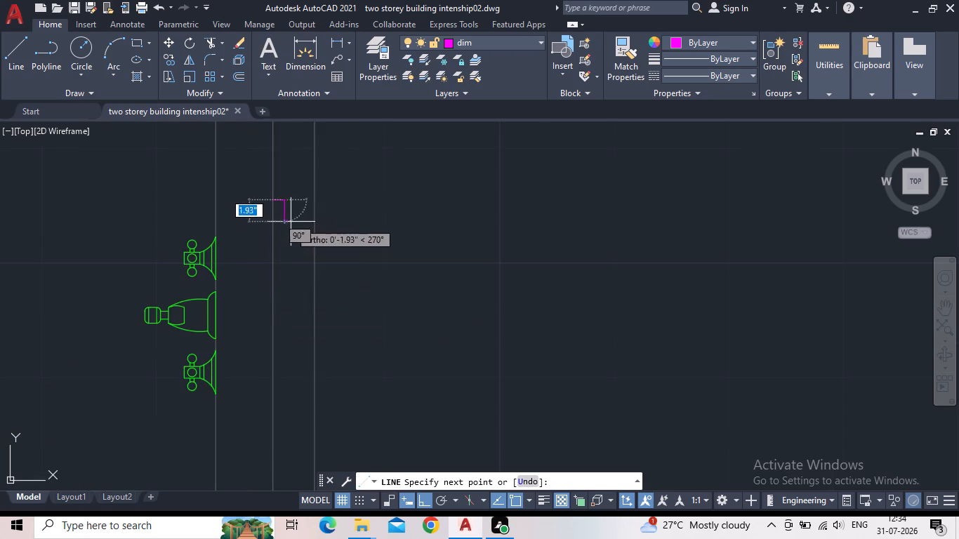
pyautogui.scroll(-2, 295, 234)
pyautogui.moveTo(275, 348); pyautogui.dragTo(277, 245, button='middle')
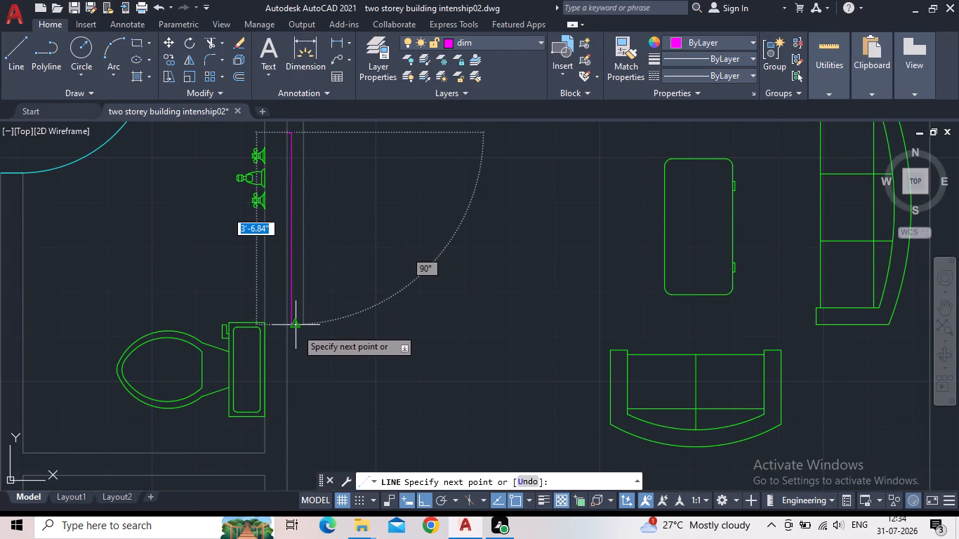
pyautogui.moveTo(293, 318); pyautogui.dragTo(334, 227, button='middle')
pyautogui.scroll(2, 331, 247)
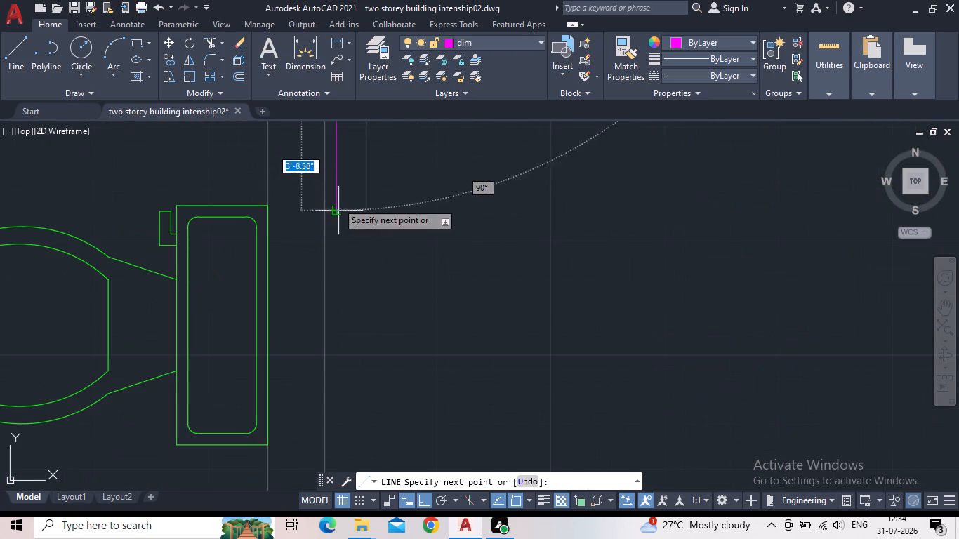
pyautogui.moveTo(336, 178); pyautogui.dragTo(347, 342, button='middle')
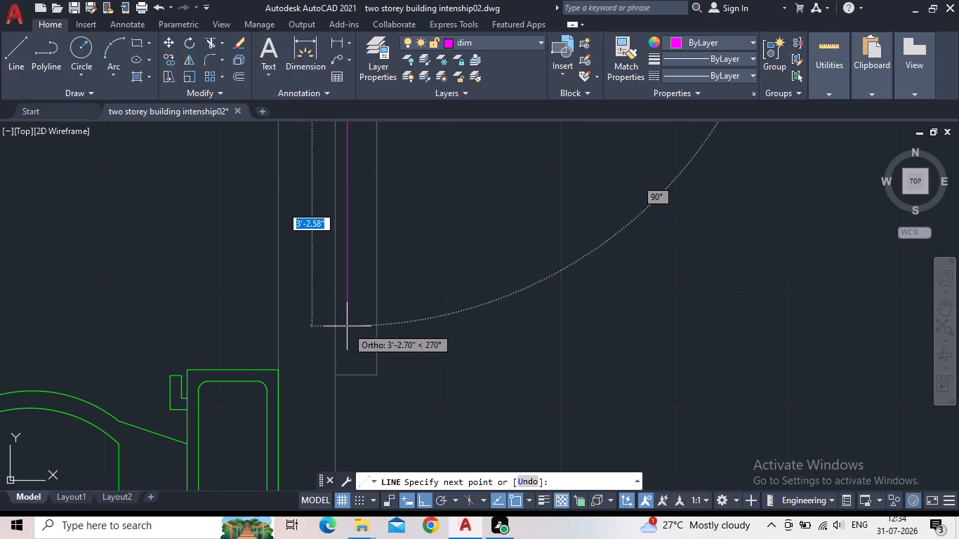
pyautogui.click(347, 326)
pyautogui.click(335, 328)
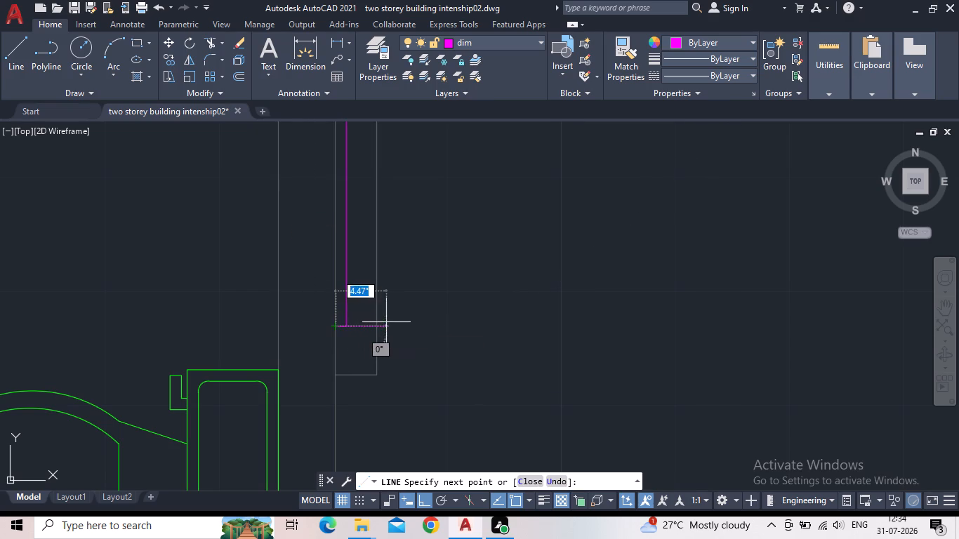
pyautogui.press('Escape')
# Move the three lines of the thin inner outline slightly north along the wall, within the wall unit.
pyautogui.scroll(-3, 362, 331)
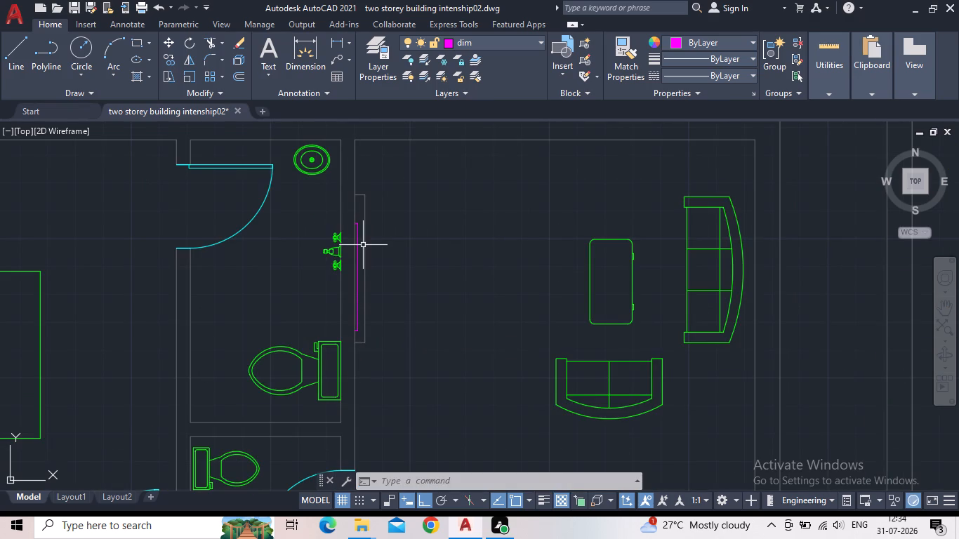
pyautogui.moveTo(426, 256); pyautogui.dragTo(348, 281, button='middle')
pyautogui.scroll(1, 279, 284)
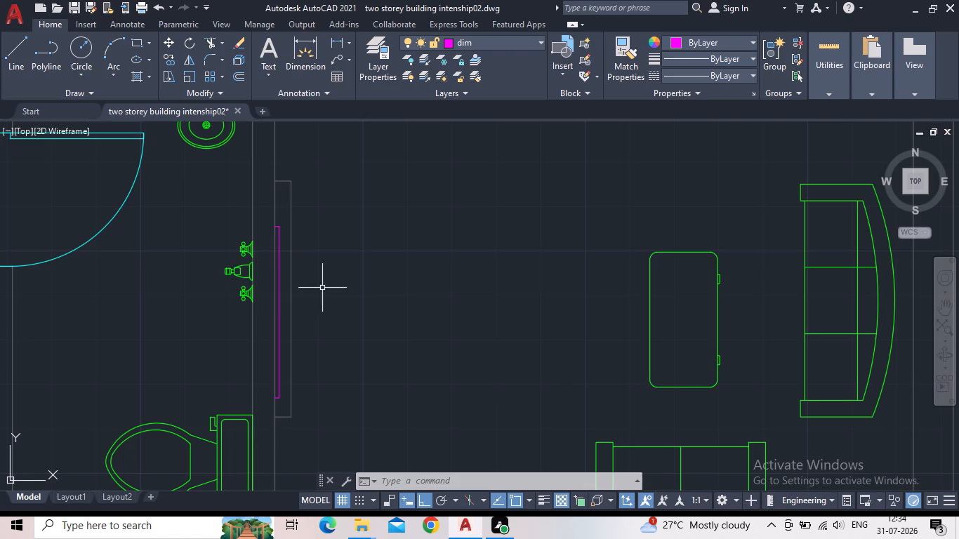
pyautogui.click(278, 289)
pyautogui.scroll(3, 256, 241)
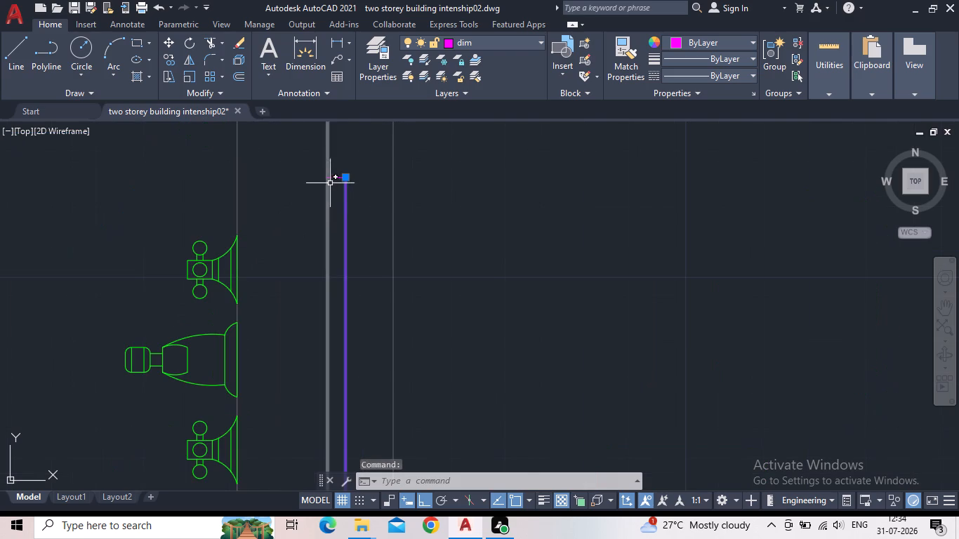
pyautogui.click(333, 179)
pyautogui.moveTo(336, 263); pyautogui.dragTo(292, 155, button='middle')
pyautogui.scroll(-3, 279, 120)
pyautogui.moveTo(311, 404); pyautogui.dragTo(334, 142, button='middle')
pyautogui.moveTo(322, 430); pyautogui.dragTo(299, 140, button='middle')
pyautogui.scroll(1, 322, 427)
pyautogui.scroll(1, 268, 252)
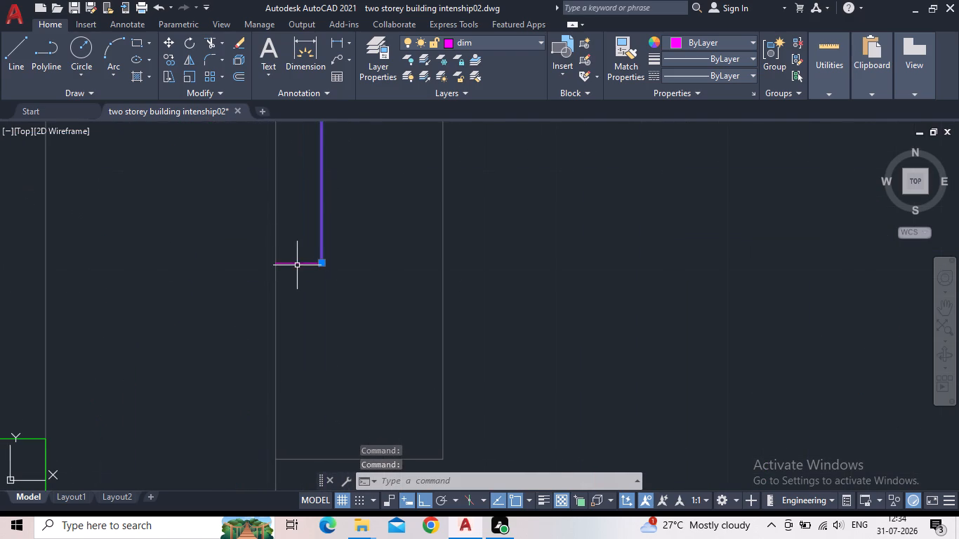
pyautogui.click(297, 265)
pyautogui.click(291, 269)
pyautogui.click(292, 264)
pyautogui.scroll(-2, 290, 226)
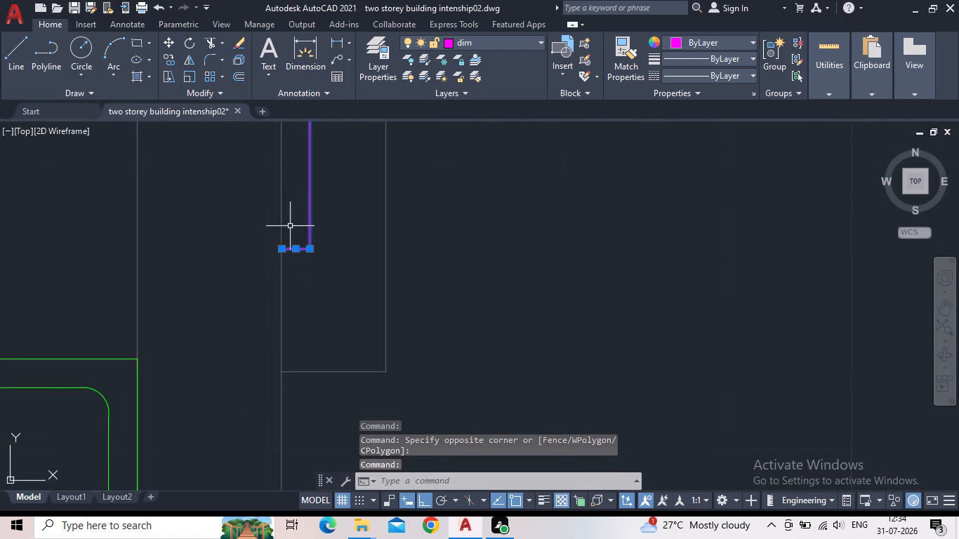
pyautogui.scroll(-1, 290, 226)
pyautogui.scroll(1, 288, 188)
pyautogui.moveTo(288, 187); pyautogui.dragTo(251, 415, button='middle')
pyautogui.scroll(-2, 251, 415)
pyautogui.scroll(-1, 258, 303)
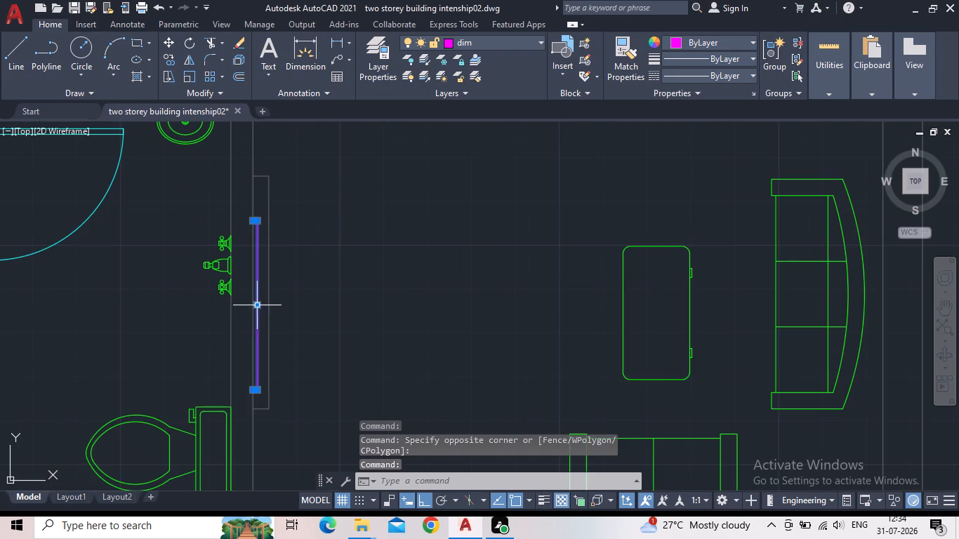
pyautogui.press('m')
pyautogui.press('Return')
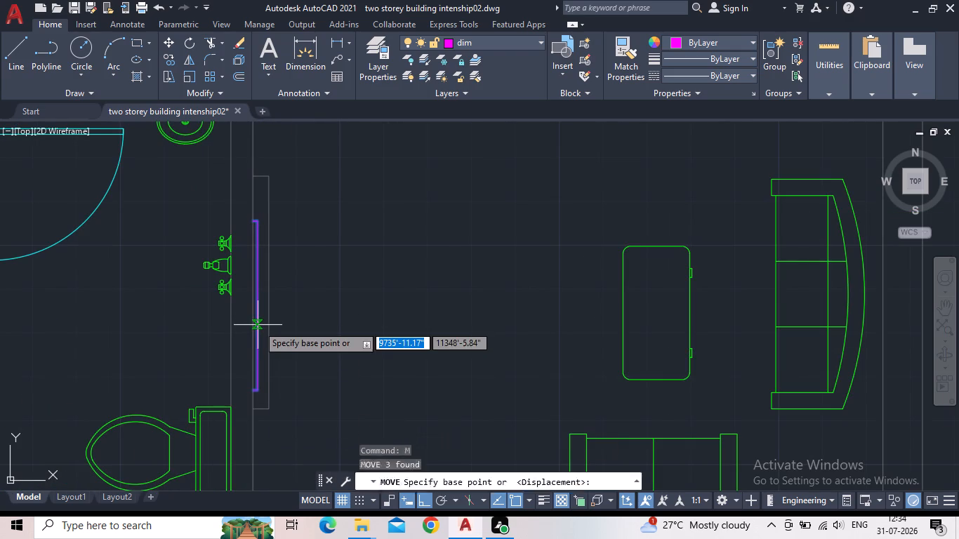
pyautogui.click(258, 309)
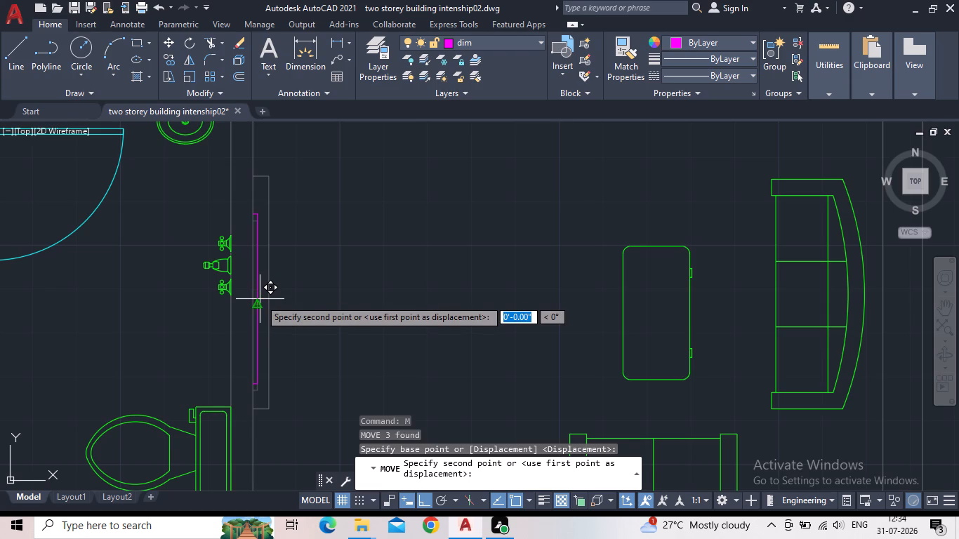
pyautogui.click(260, 299)
pyautogui.scroll(-2, 266, 324)
pyautogui.press('Escape')
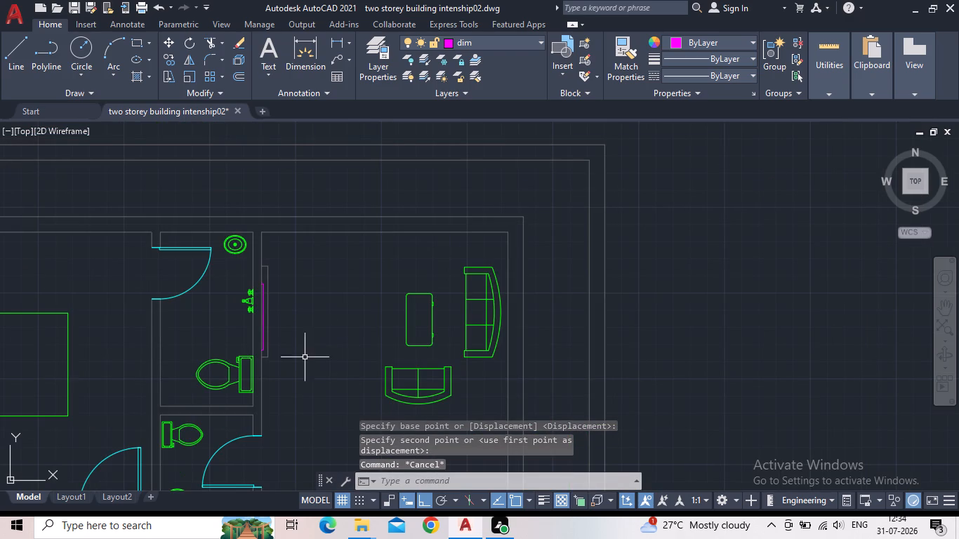
# Save the drawing.
pyautogui.click(74, 9)
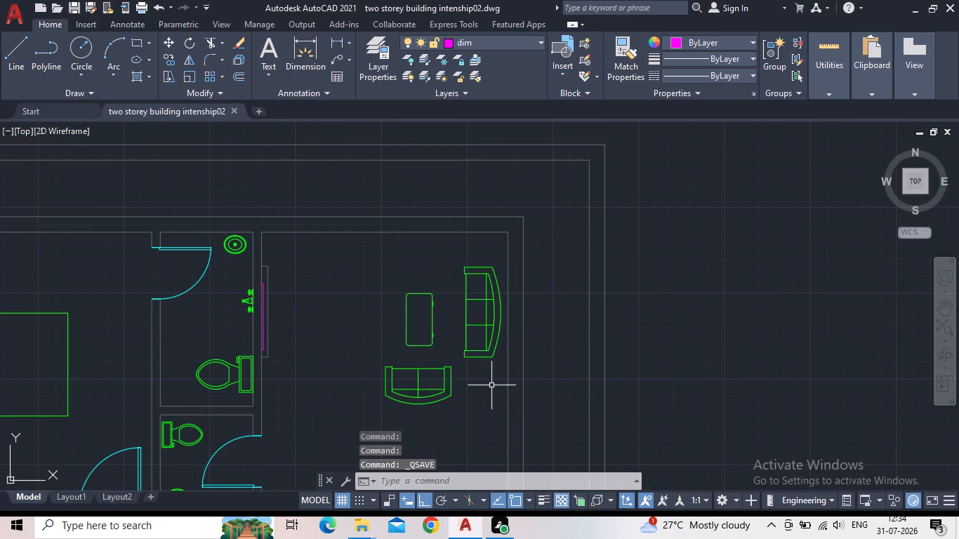
# Look over the furnished floor plan and the furniture blocks still waiting outside the building.
pyautogui.scroll(-1, 528, 411)
pyautogui.moveTo(524, 411); pyautogui.dragTo(418, 305, button='middle')
pyautogui.moveTo(383, 328); pyautogui.dragTo(385, 277, button='middle')
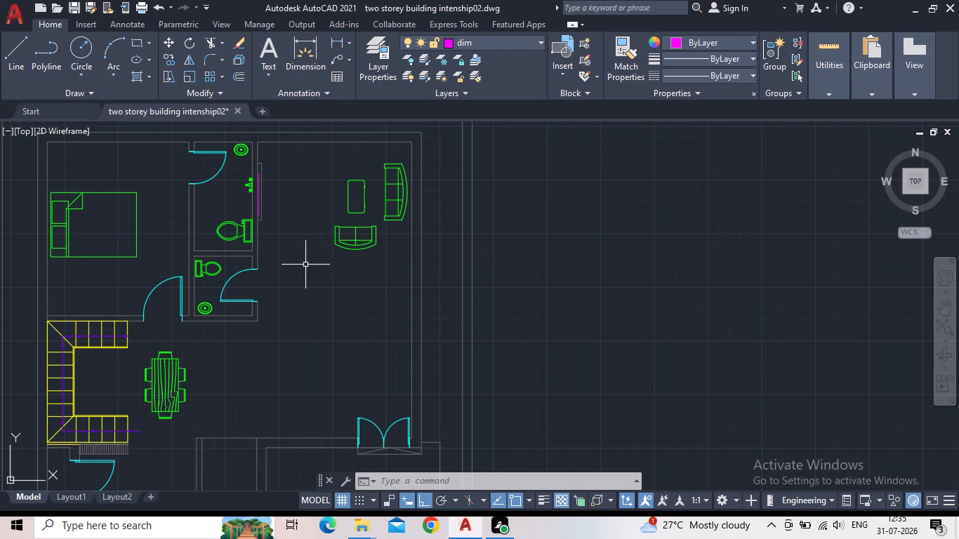
pyautogui.moveTo(282, 262); pyautogui.dragTo(256, 284, button='middle')
pyautogui.scroll(-1, 255, 284)
pyautogui.moveTo(303, 326); pyautogui.dragTo(252, 289, button='middle')
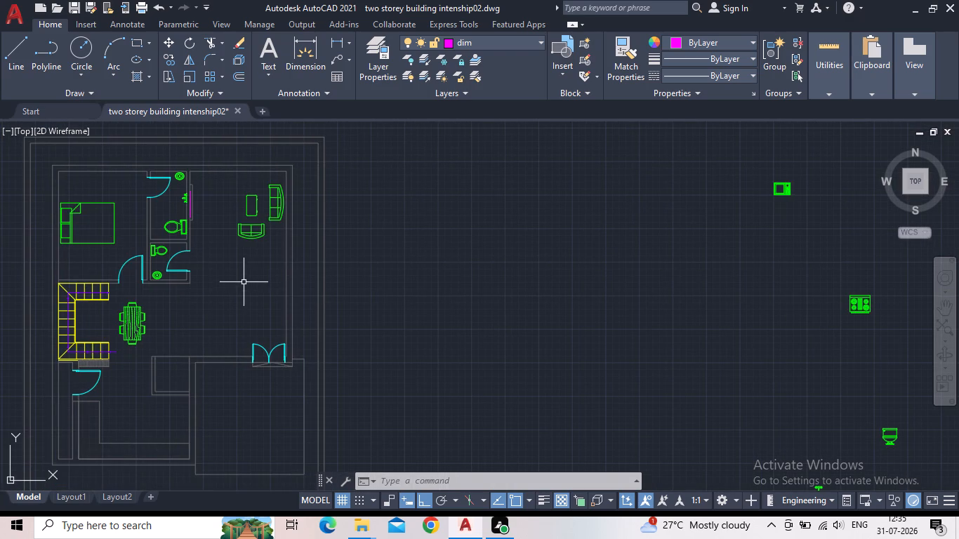
pyautogui.moveTo(251, 267); pyautogui.dragTo(199, 271, button='middle')
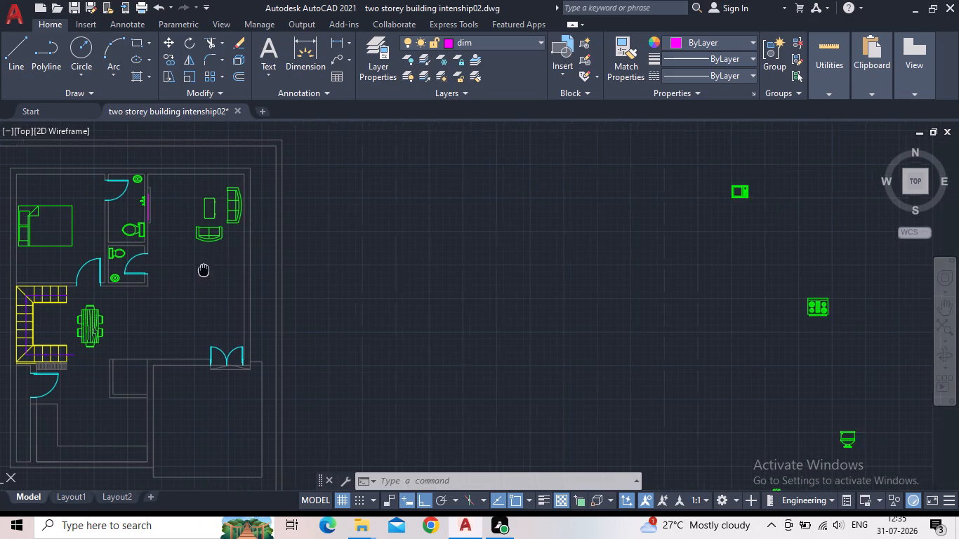
pyautogui.moveTo(199, 271); pyautogui.dragTo(196, 272, button='middle')
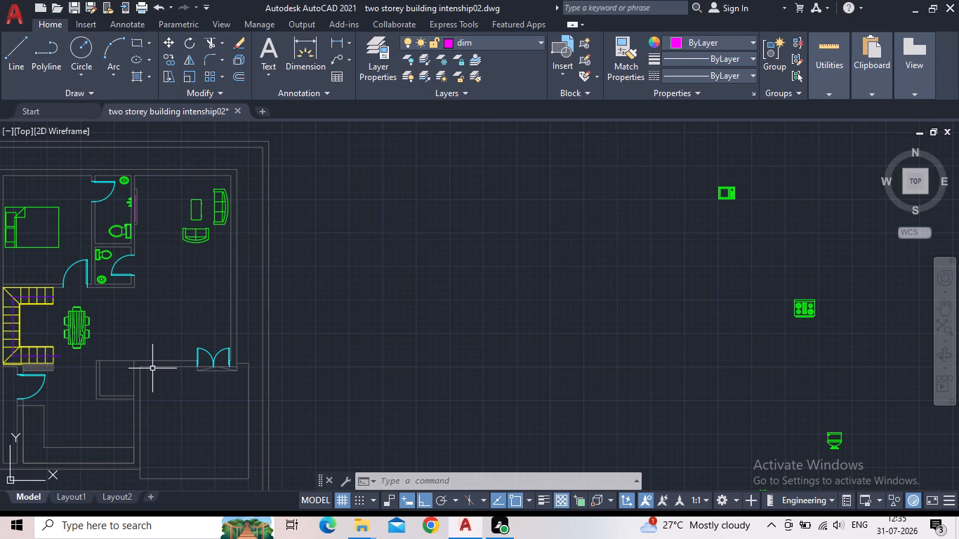
# Draw a small rectangle about 5" wide just north of the living area's south wall, west of the double door.
pyautogui.moveTo(158, 359); pyautogui.dragTo(189, 305, button='middle')
pyautogui.scroll(1, 190, 287)
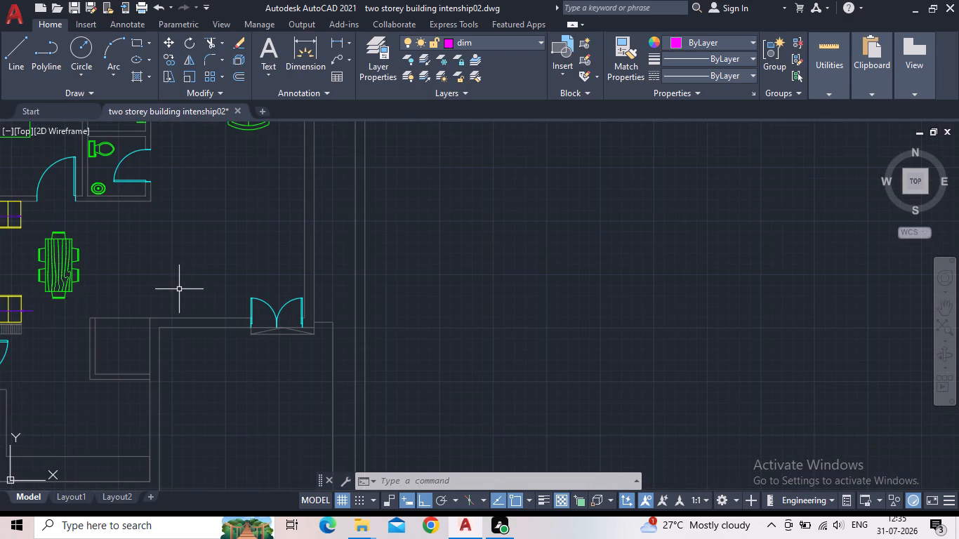
pyautogui.click(138, 40)
pyautogui.scroll(2, 157, 326)
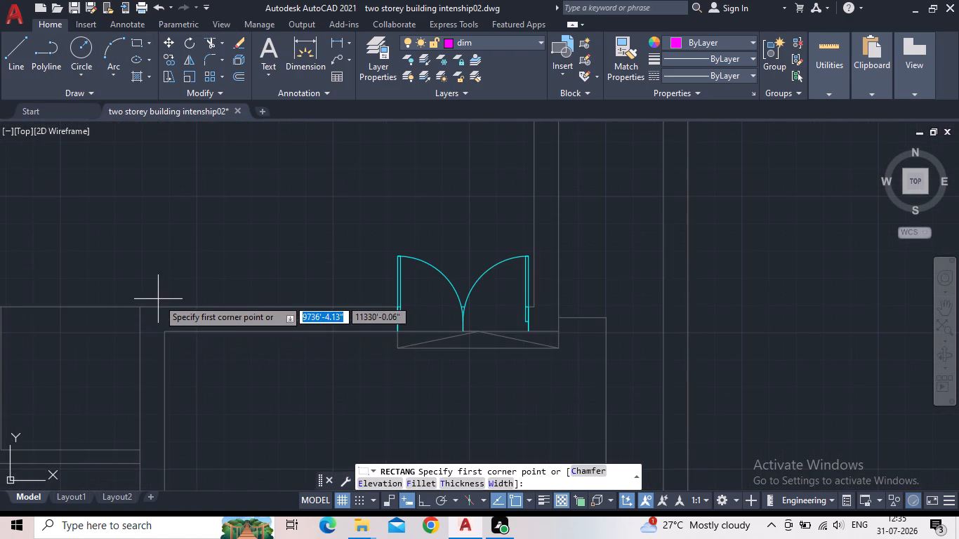
pyautogui.moveTo(149, 311); pyautogui.dragTo(173, 277, button='middle')
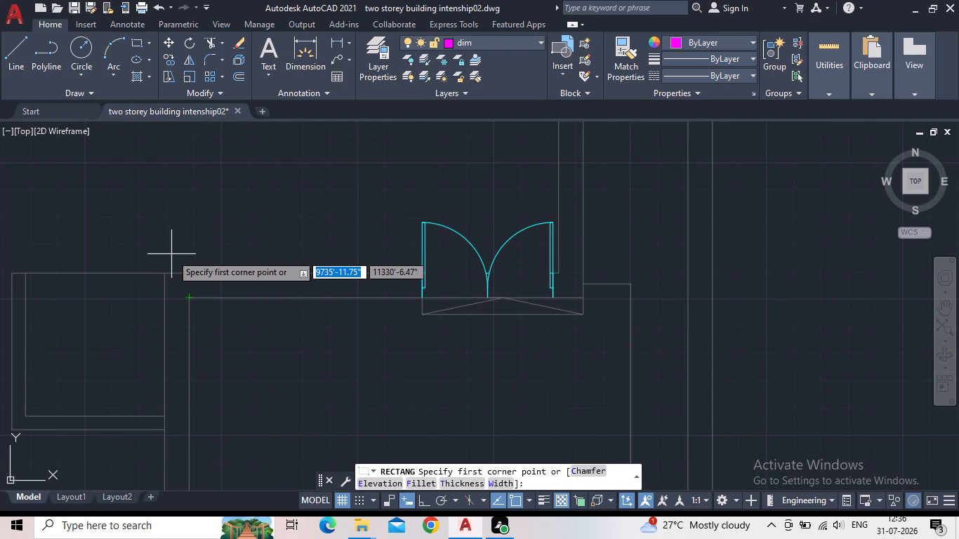
pyautogui.scroll(1, 171, 254)
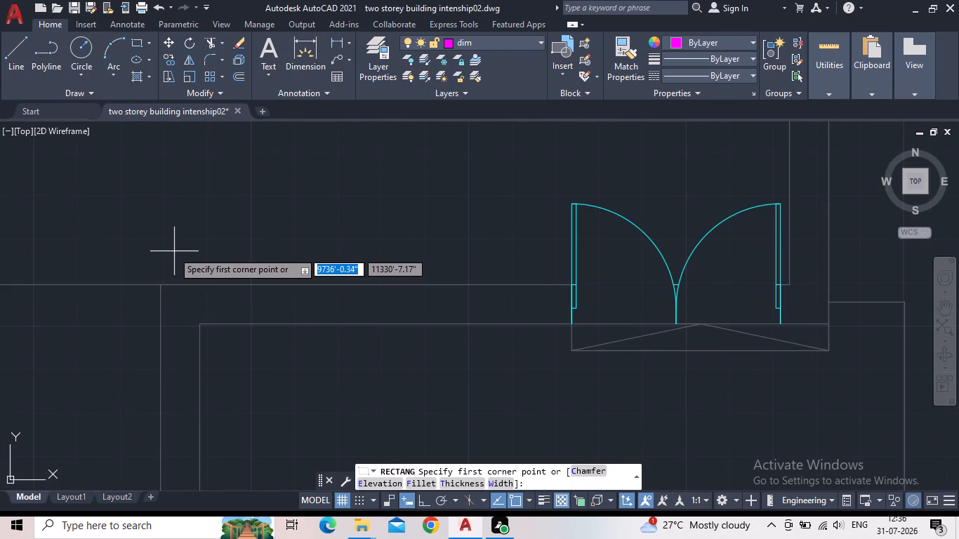
pyautogui.click(173, 251)
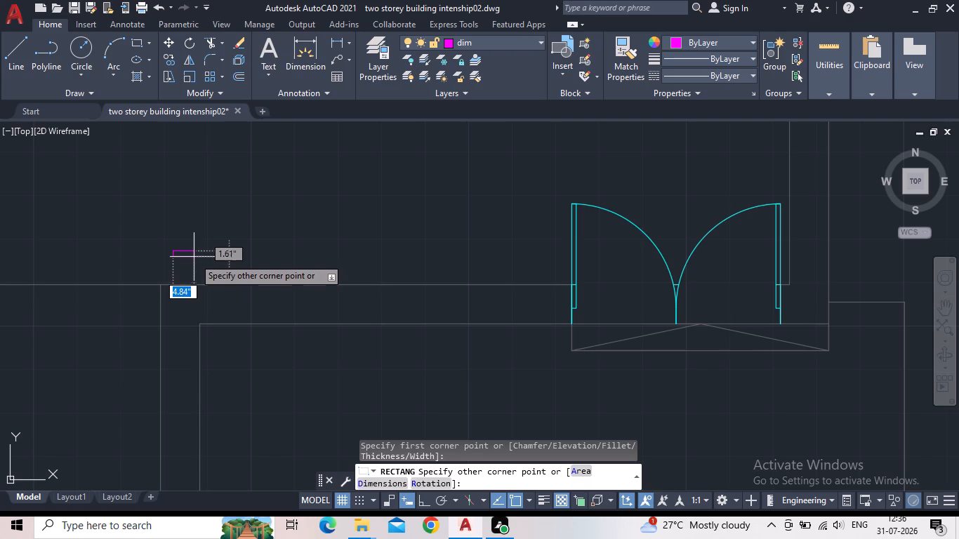
pyautogui.click(194, 261)
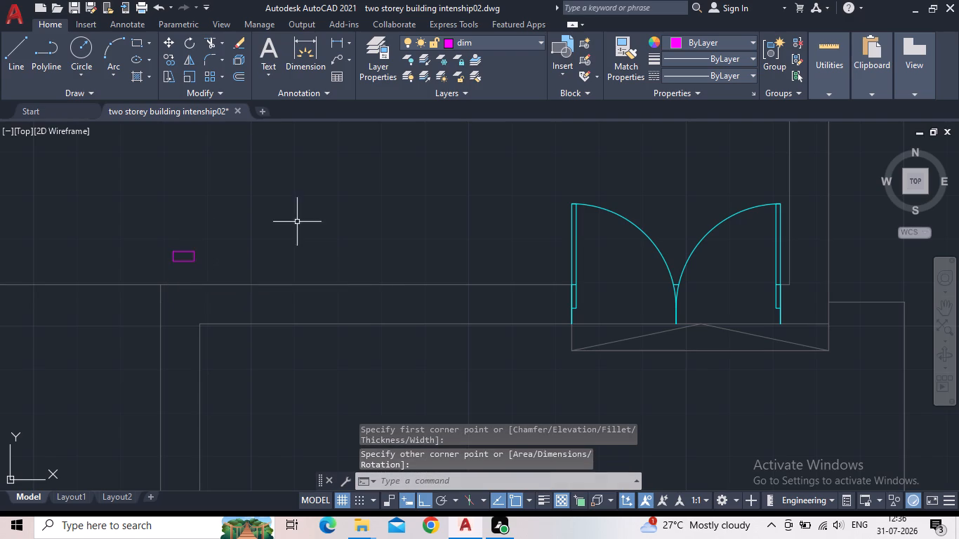
# Copy the small magenta rectangle near the living area's south wall as a northward array of 8 items, spaced about 6.5".
pyautogui.scroll(-3, 233, 245)
pyautogui.scroll(3, 206, 240)
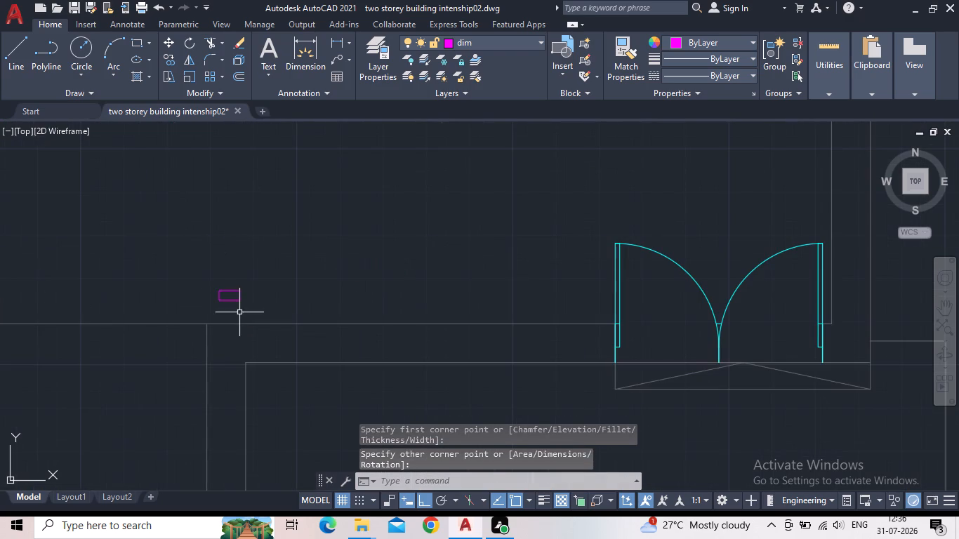
pyautogui.click(239, 312)
pyautogui.click(213, 280)
pyautogui.scroll(2, 268, 218)
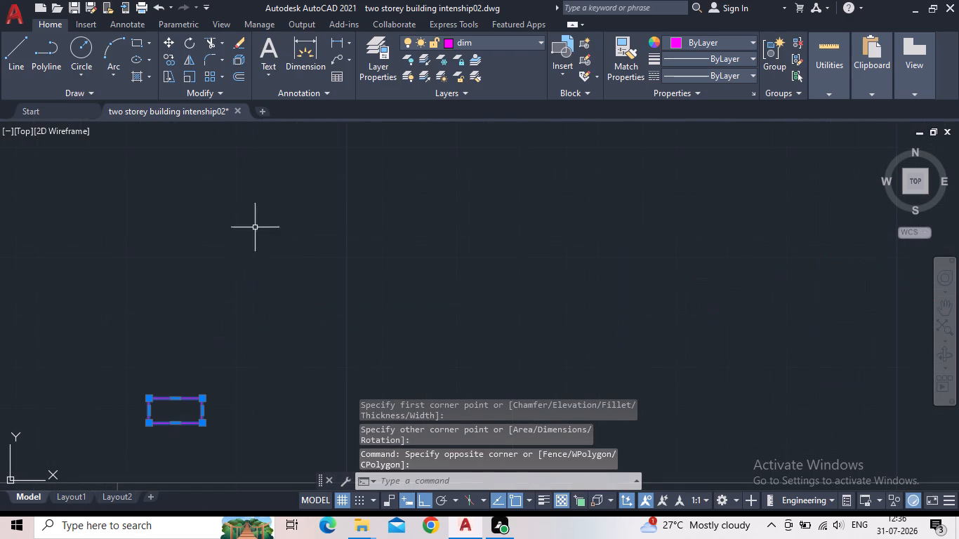
pyautogui.press('c')
pyautogui.press('o')
pyautogui.press('Return')
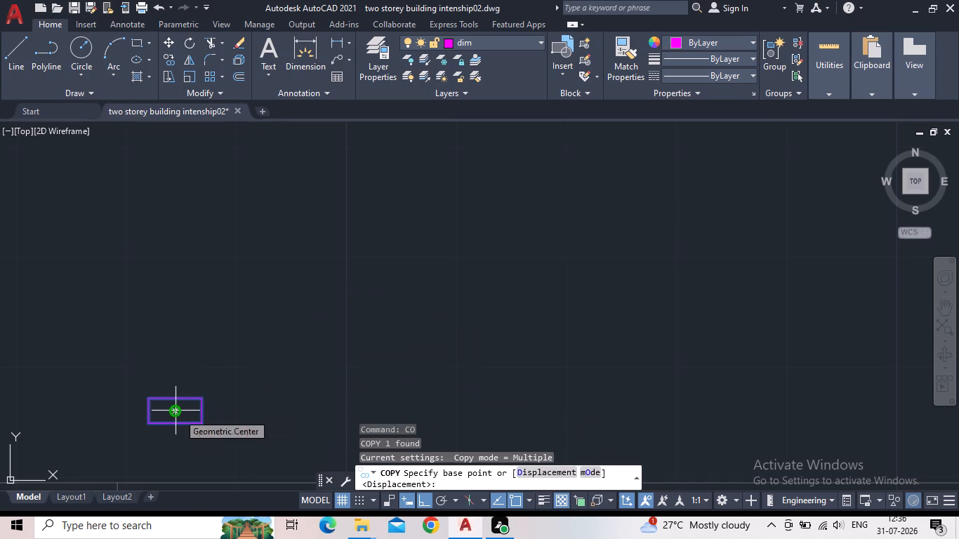
pyautogui.moveTo(171, 411); pyautogui.dragTo(167, 385)
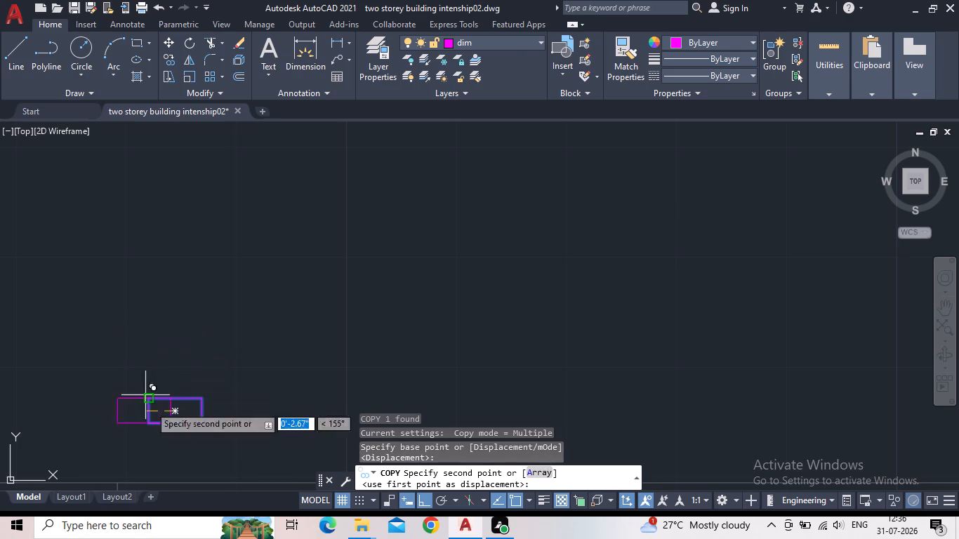
pyautogui.click(538, 473)
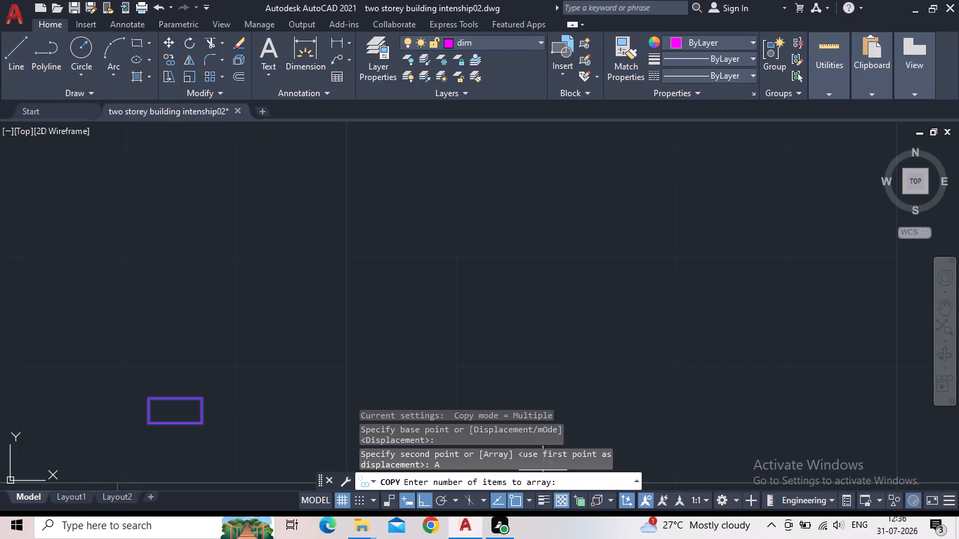
pyautogui.press('8')
pyautogui.press('Return')
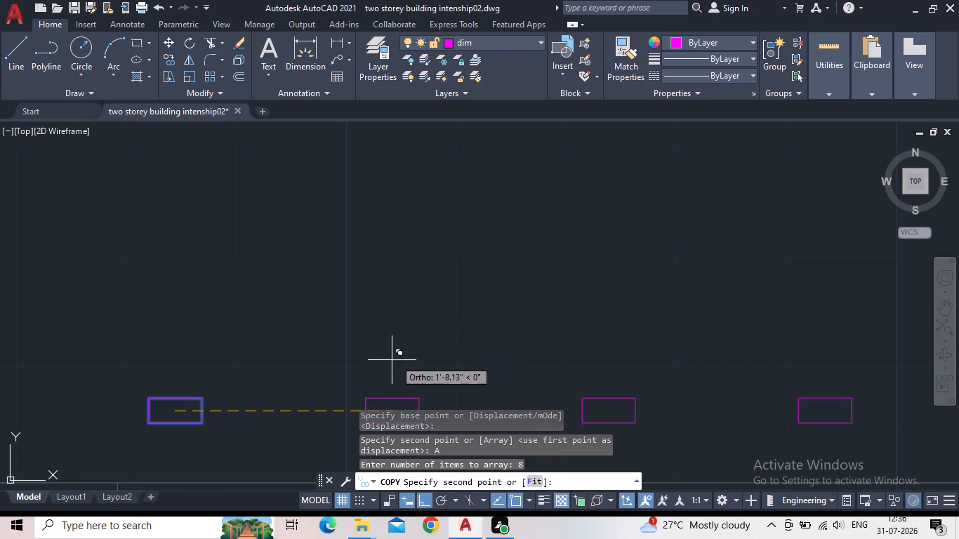
pyautogui.moveTo(251, 354); pyautogui.dragTo(227, 295, button='middle')
pyautogui.scroll(-2, 200, 288)
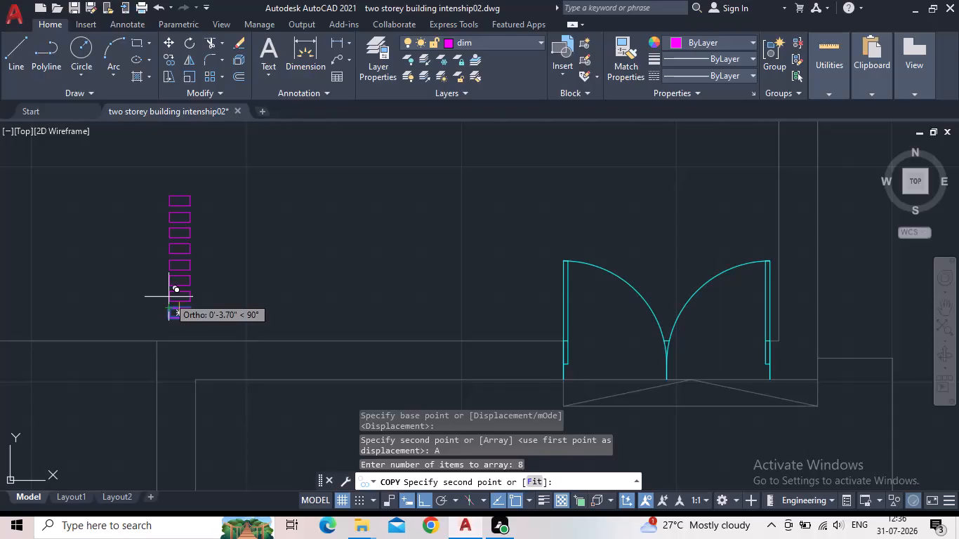
pyautogui.moveTo(168, 297); pyautogui.dragTo(218, 331, button='middle')
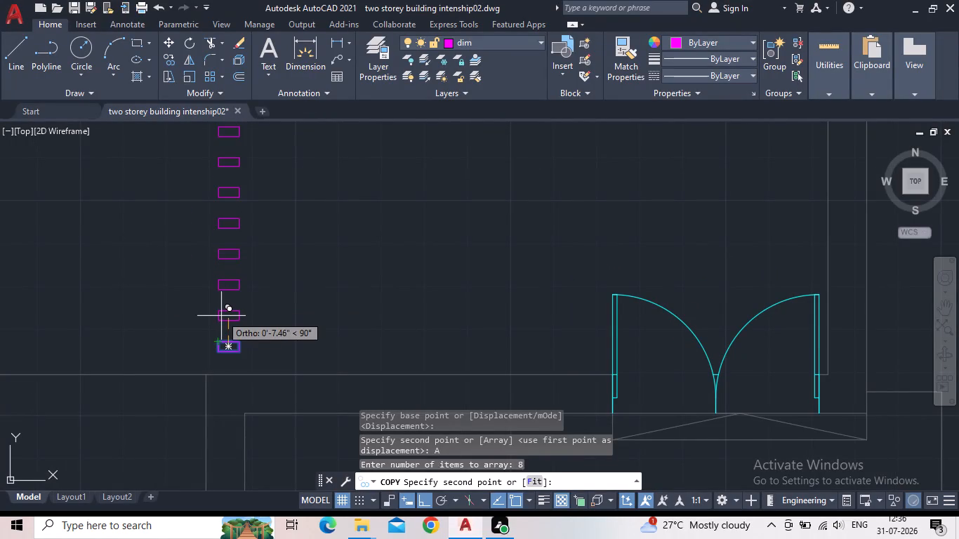
pyautogui.moveTo(221, 321); pyautogui.dragTo(227, 336, button='middle')
pyautogui.scroll(-2, 227, 339)
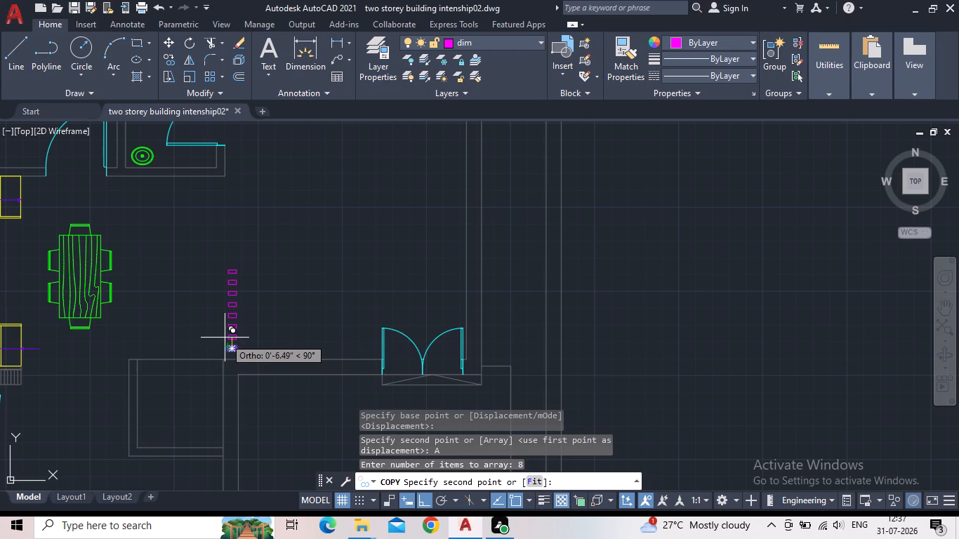
pyautogui.click(225, 338)
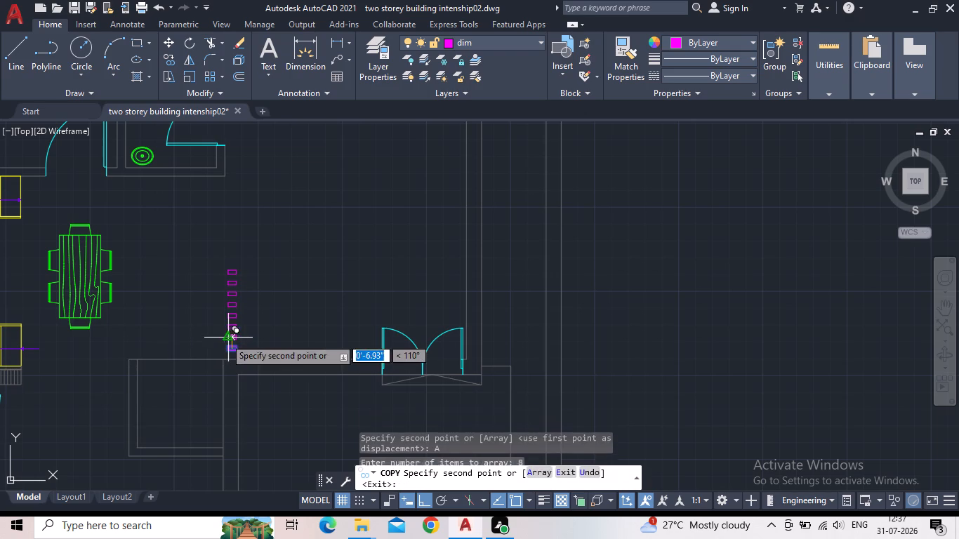
pyautogui.press('Escape')
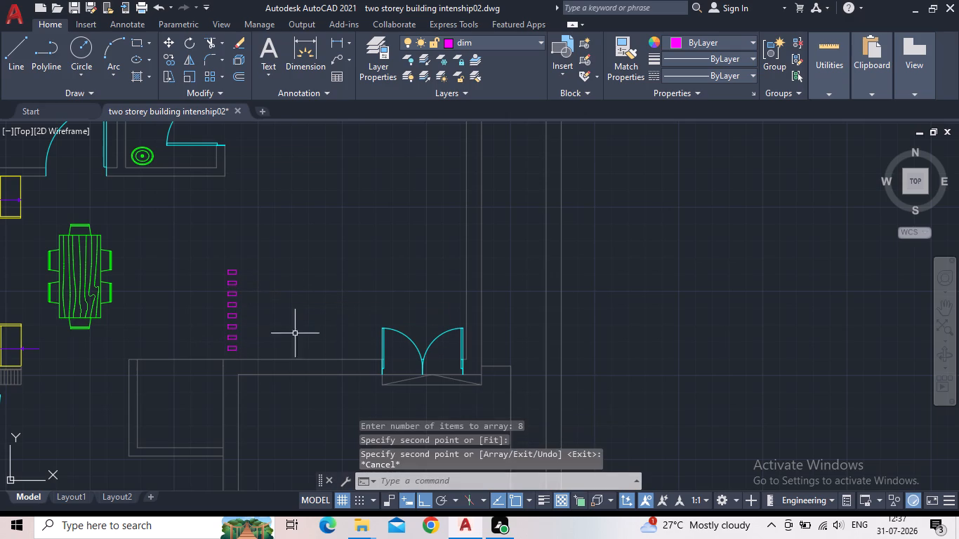
# Look over the floor plan around the new row of rectangles and the furniture blocks still outside the building.
pyautogui.middleClick(295, 333)
pyautogui.scroll(-2, 298, 339)
pyautogui.scroll(1, 271, 293)
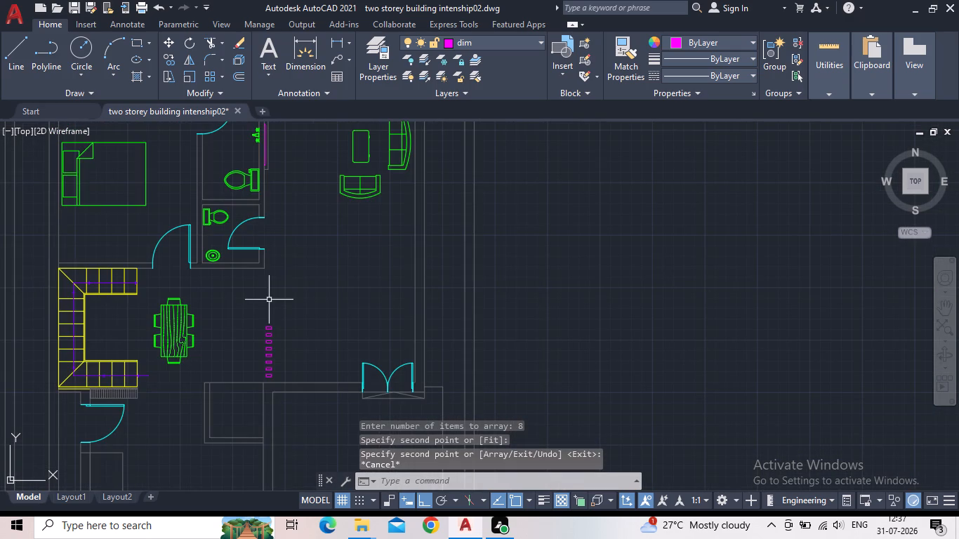
pyautogui.scroll(1, 253, 318)
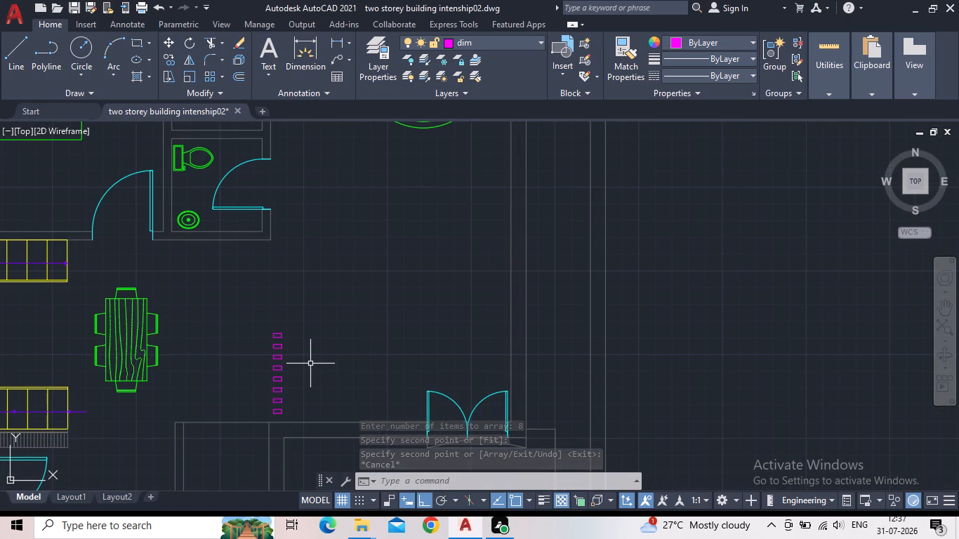
pyautogui.moveTo(314, 365); pyautogui.dragTo(259, 358, button='middle')
pyautogui.scroll(-1, 352, 331)
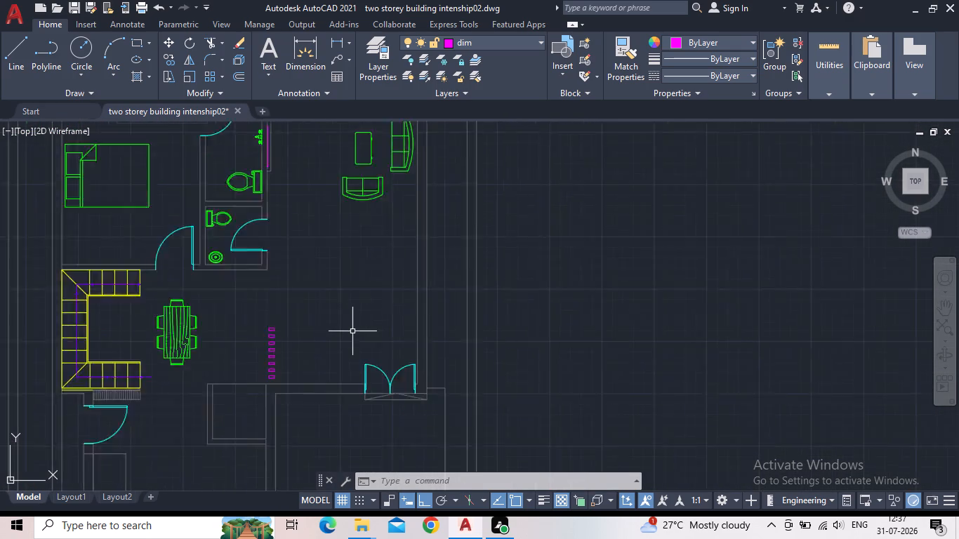
pyautogui.scroll(-1, 352, 331)
pyautogui.moveTo(356, 312); pyautogui.dragTo(231, 288, button='middle')
pyautogui.moveTo(246, 323); pyautogui.dragTo(293, 298, button='middle')
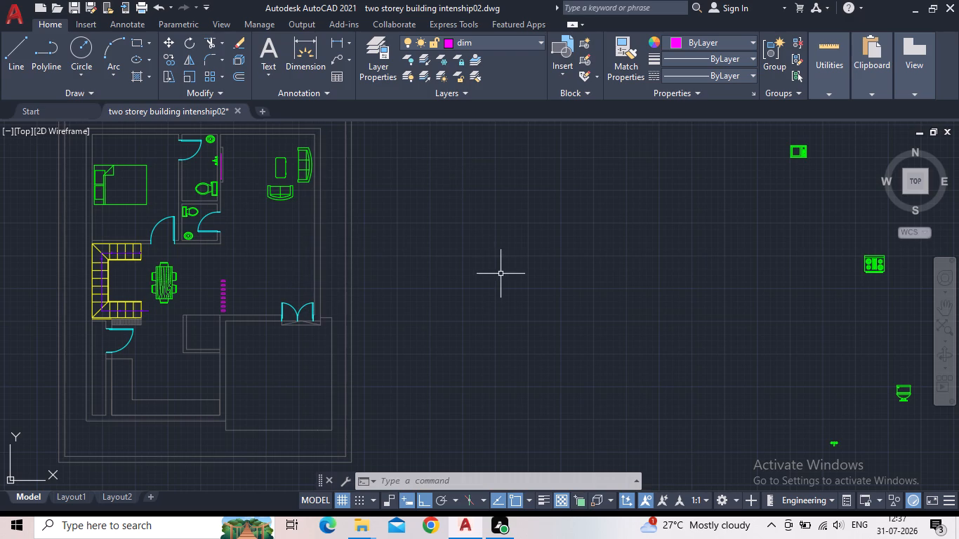
pyautogui.scroll(-1, 397, 237)
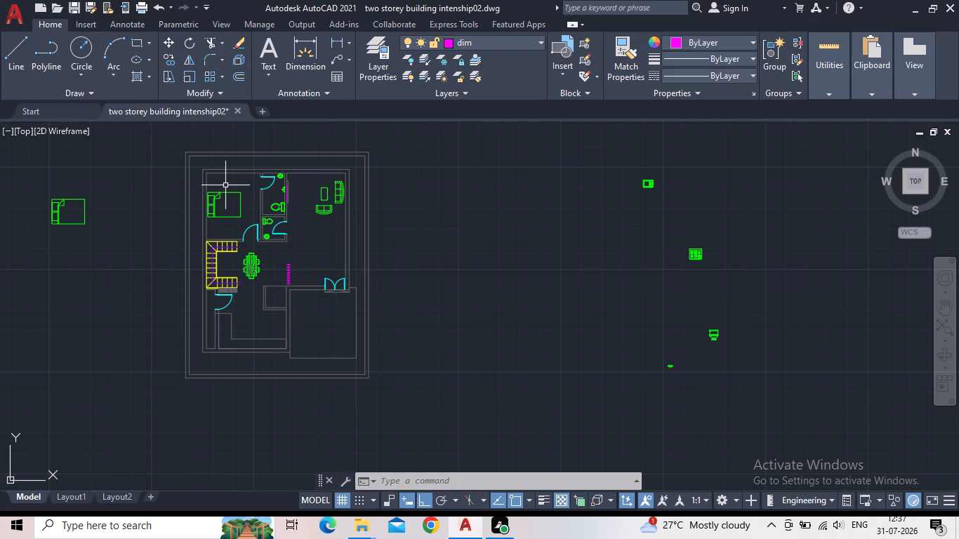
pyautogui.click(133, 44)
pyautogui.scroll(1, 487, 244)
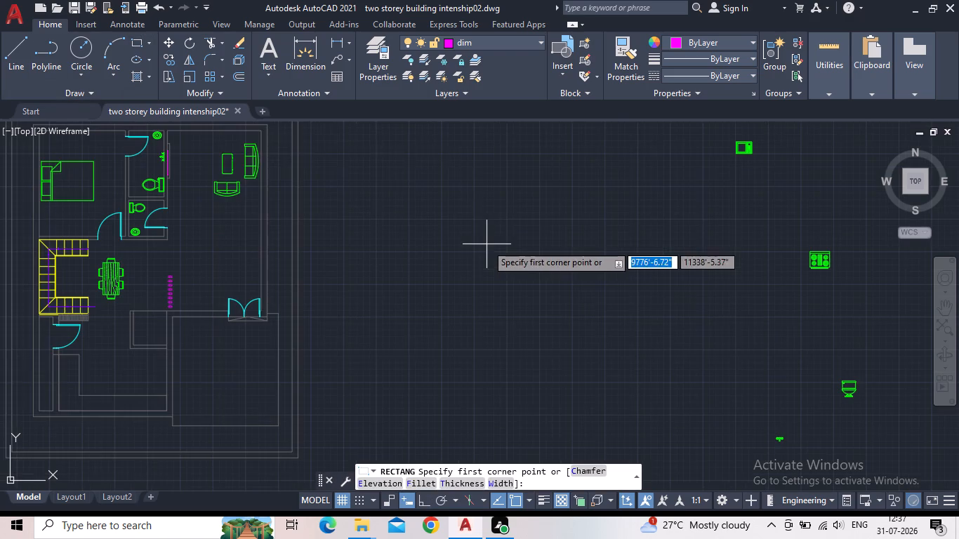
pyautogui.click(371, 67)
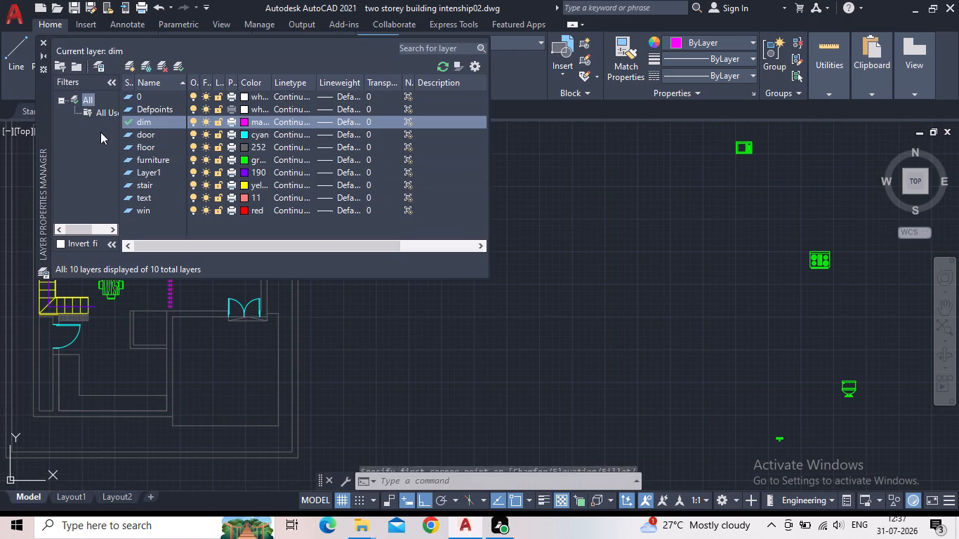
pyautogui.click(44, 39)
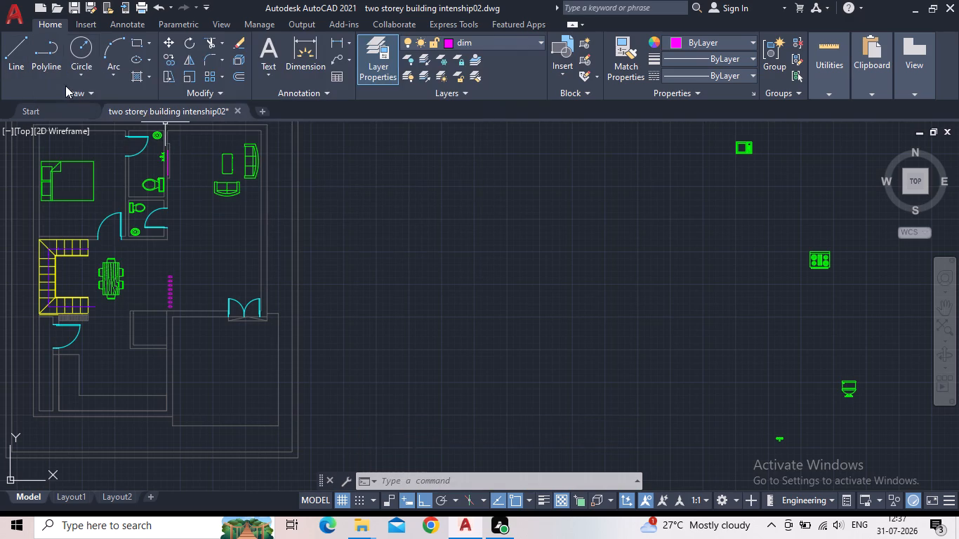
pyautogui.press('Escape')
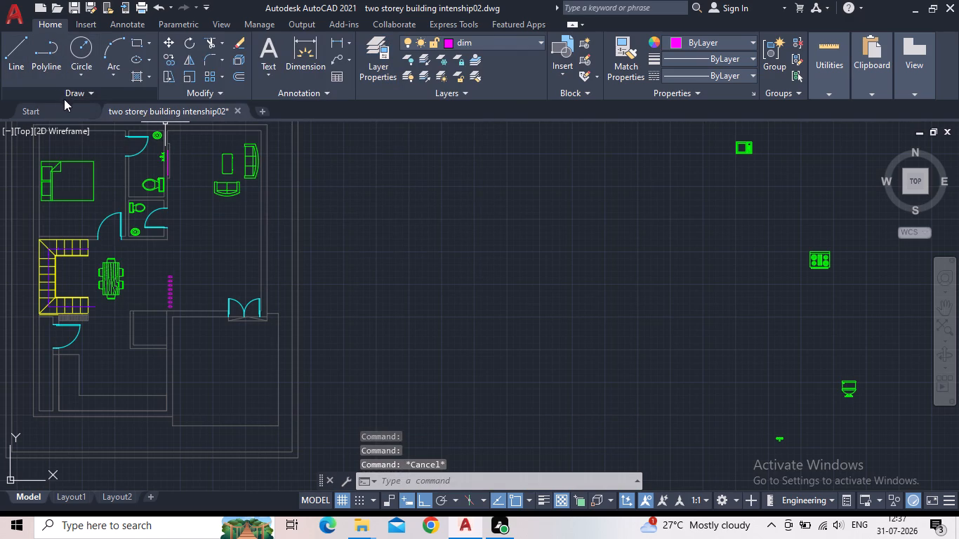
# Make the win layer current.
pyautogui.click(369, 60)
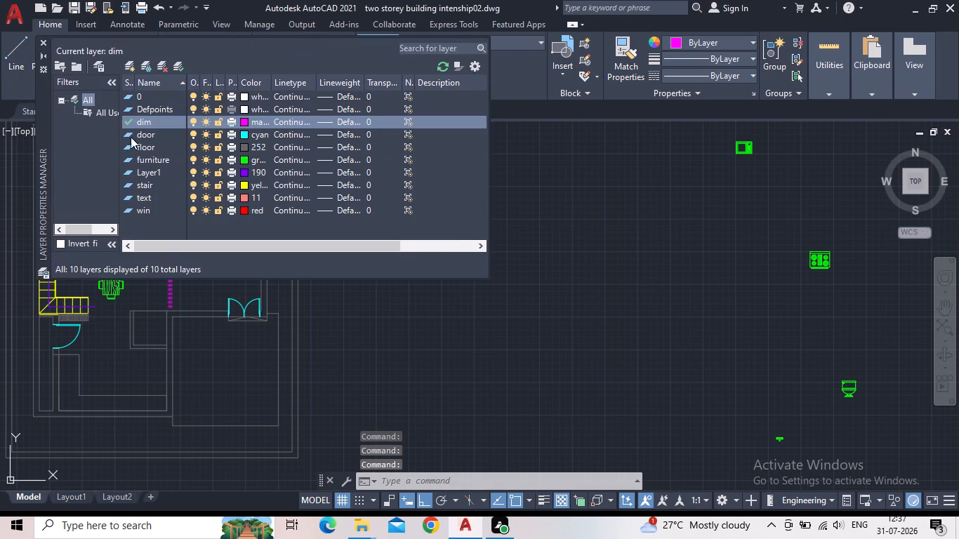
pyautogui.doubleClick(129, 212)
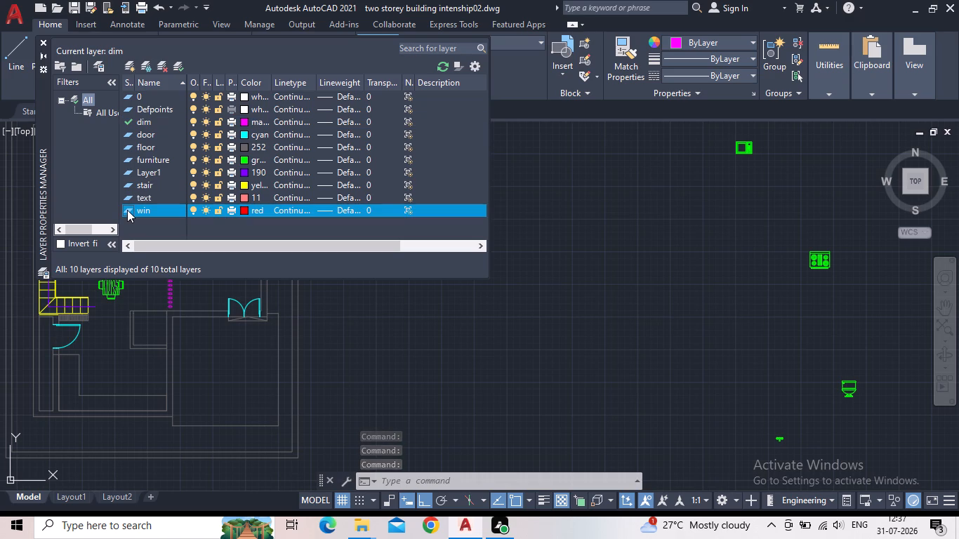
pyautogui.click(127, 210)
pyautogui.doubleClick(127, 210)
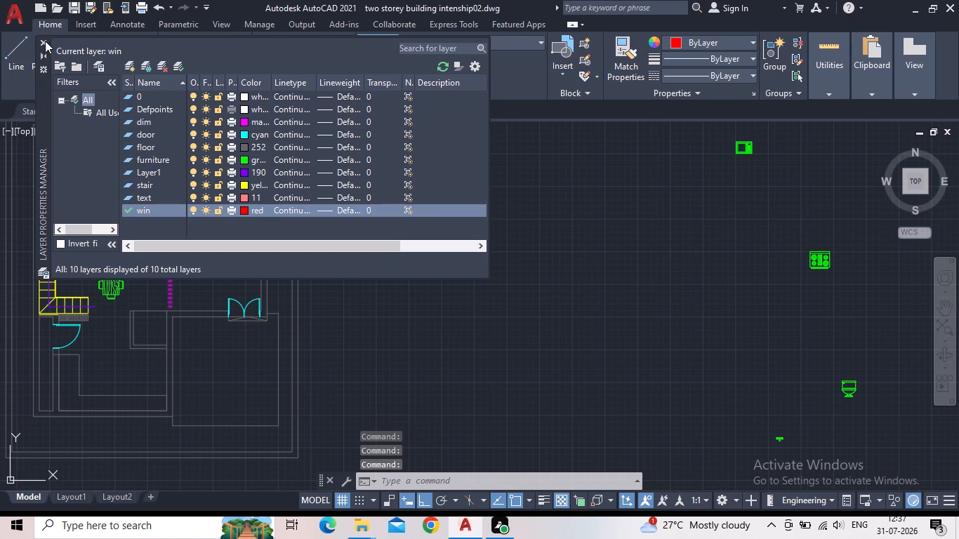
pyautogui.click(44, 41)
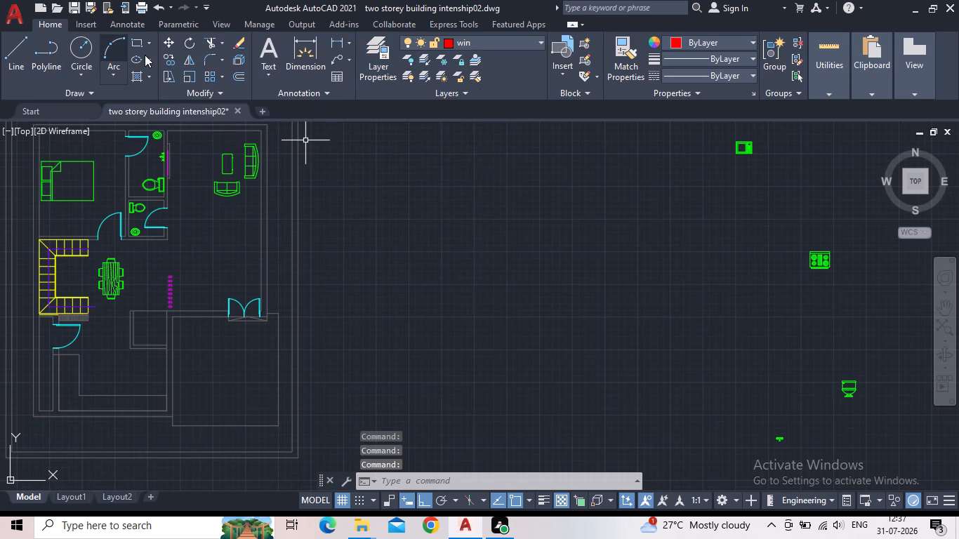
# Draw a window rectangle 9" long and 5' wide in the empty space east of the building.
pyautogui.click(137, 37)
pyautogui.moveTo(404, 209); pyautogui.dragTo(434, 252)
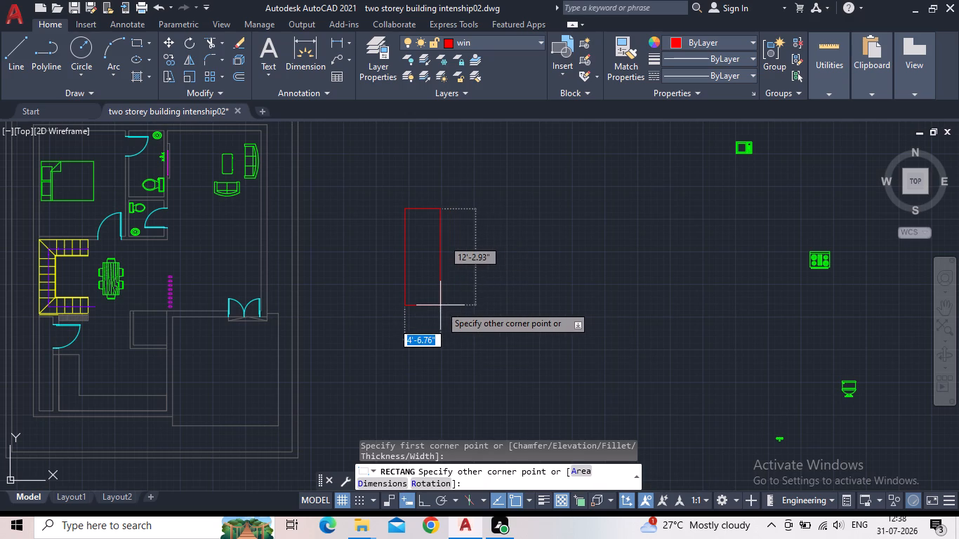
pyautogui.press('d')
pyautogui.press('Return')
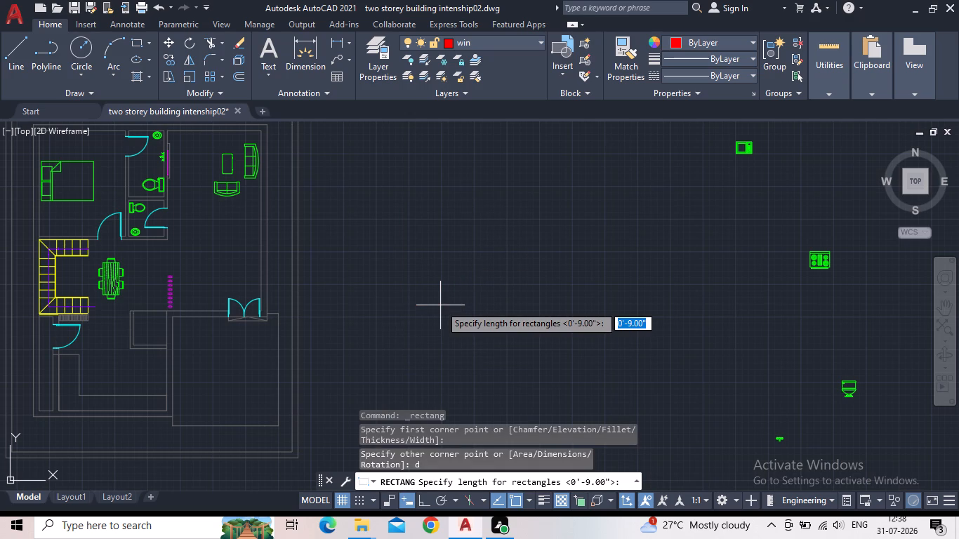
pyautogui.write('9"')
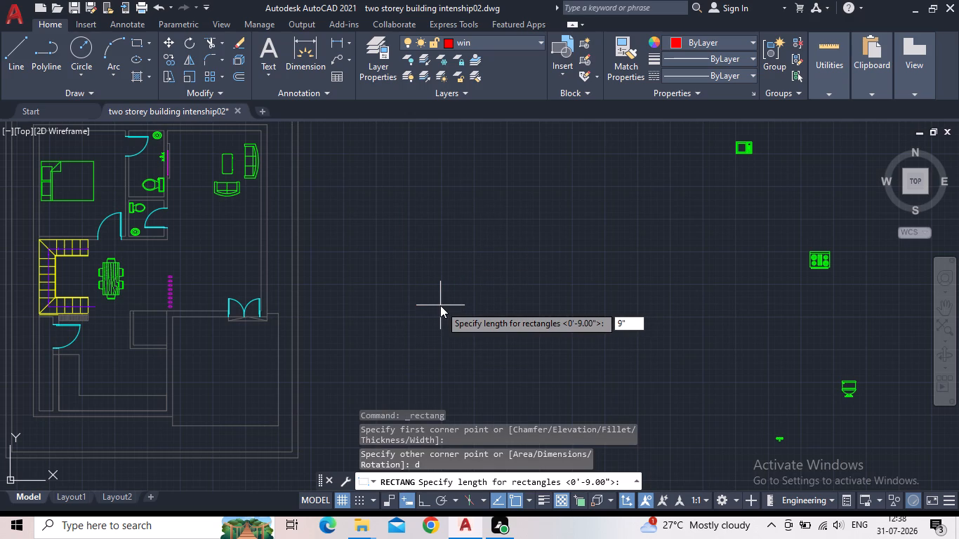
pyautogui.press('Return')
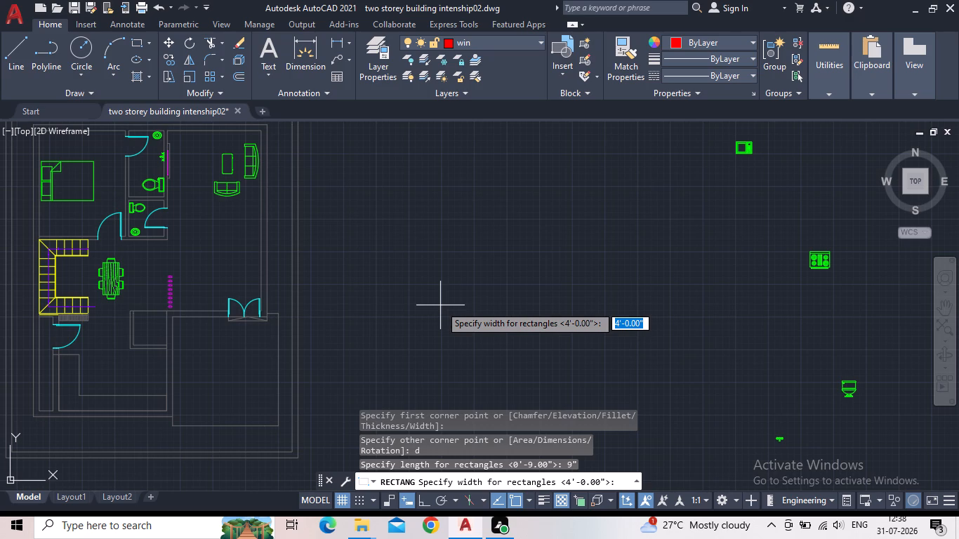
pyautogui.press('5')
pyautogui.hotkey('shift', '"')
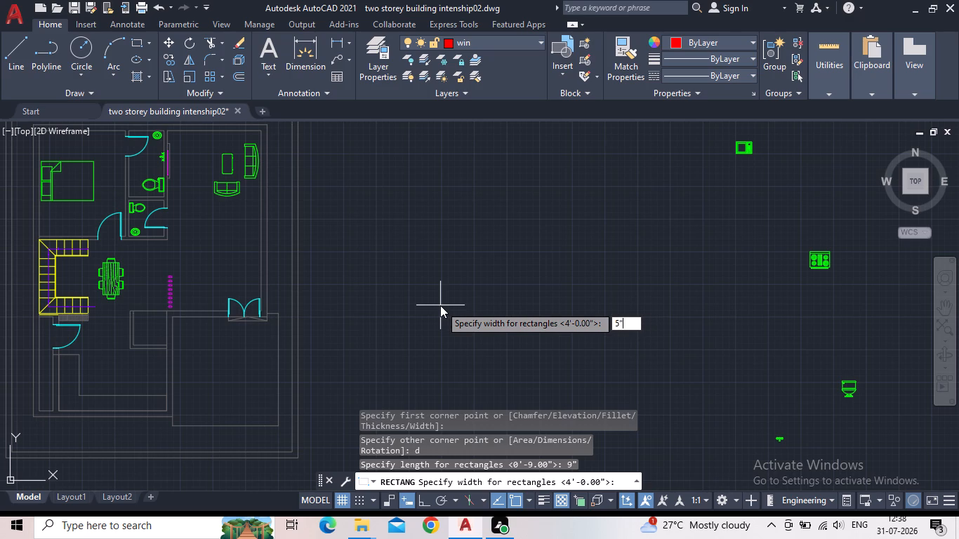
pyautogui.press('BackSpace')
pyautogui.press("'")
pyautogui.press('Return')
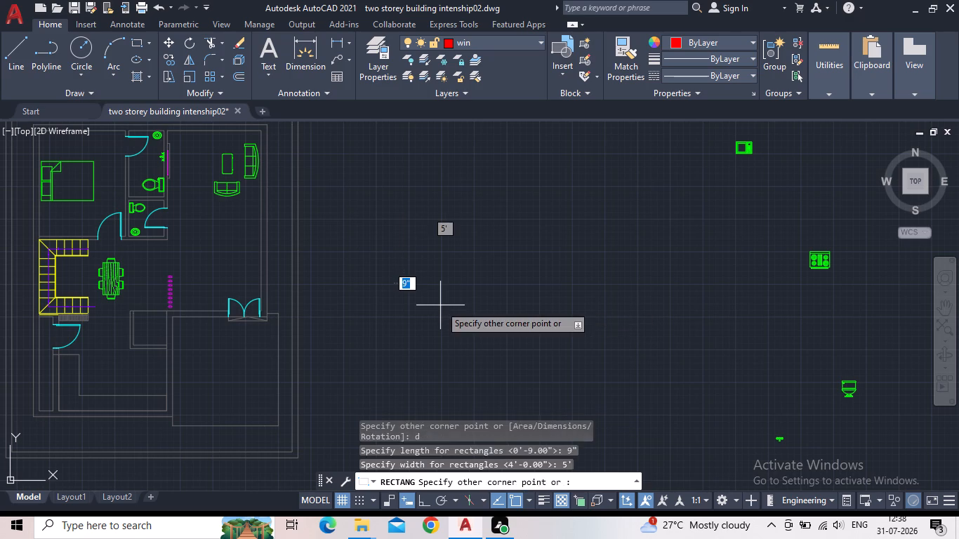
pyautogui.click(447, 256)
# Draw a vertical centre line through the window rectangle, from the midpoint of its north edge to its south edge.
pyautogui.scroll(3, 397, 233)
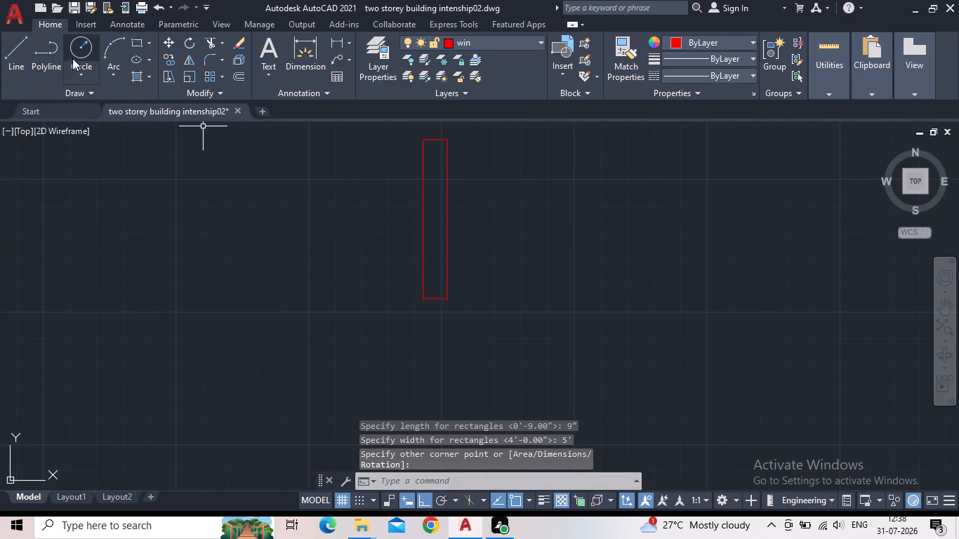
pyautogui.click(8, 45)
pyautogui.scroll(2, 423, 138)
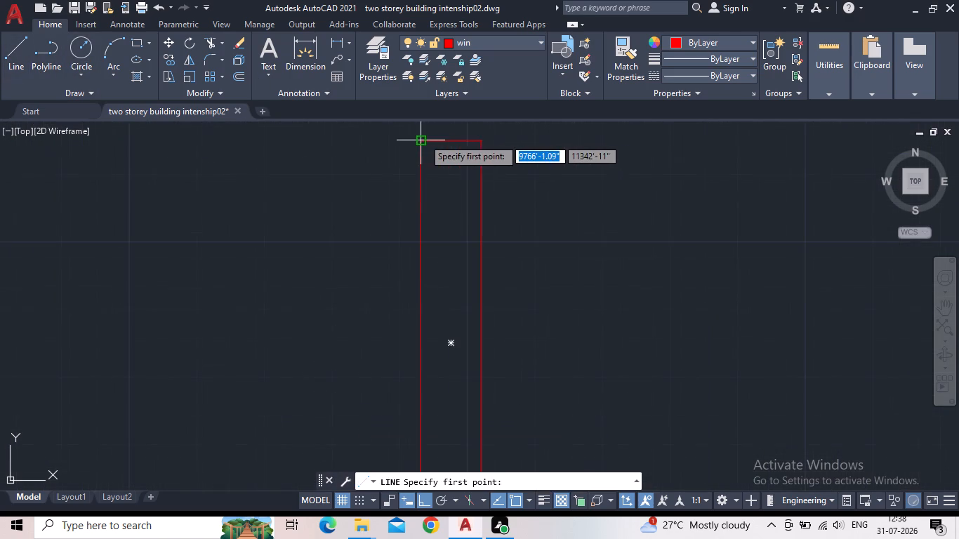
pyautogui.moveTo(451, 142); pyautogui.dragTo(456, 157)
pyautogui.moveTo(473, 281); pyautogui.dragTo(468, 274, button='middle')
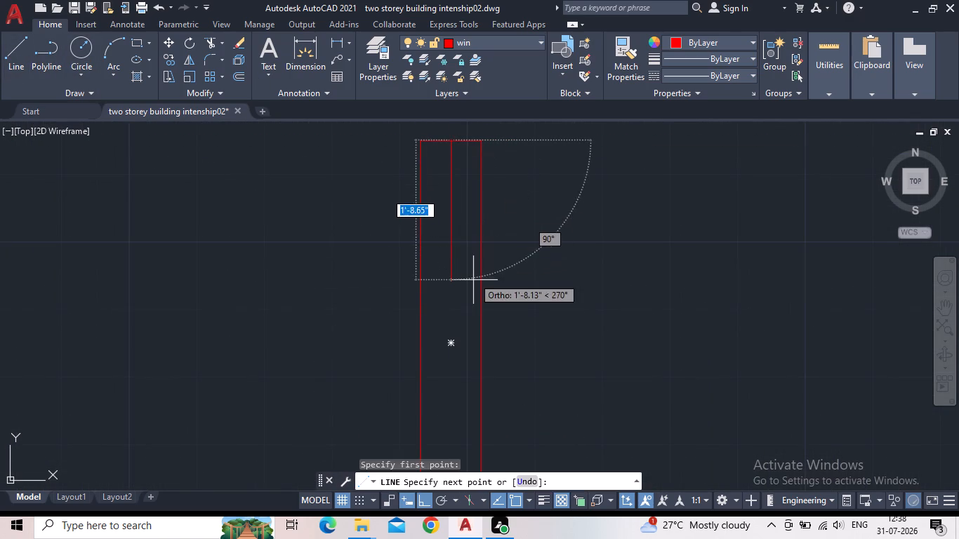
pyautogui.moveTo(468, 274); pyautogui.dragTo(465, 203, button='middle')
pyautogui.scroll(-3, 465, 199)
pyautogui.click(459, 305)
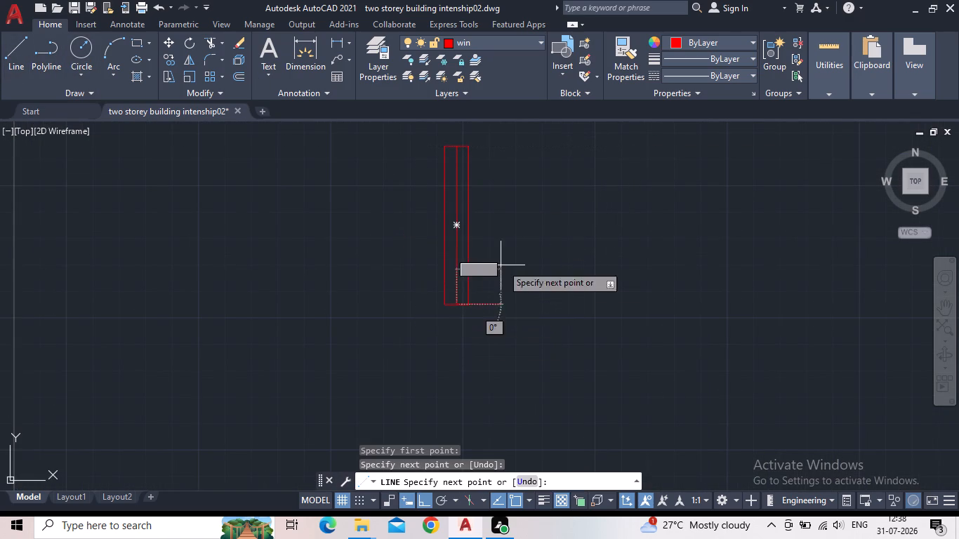
# Draw a second window rectangle 9" long and 2' wide in the empty space east of the 5' window symbol.
pyautogui.press('Escape')
pyautogui.scroll(-3, 477, 264)
pyautogui.moveTo(496, 264); pyautogui.dragTo(383, 300, button='middle')
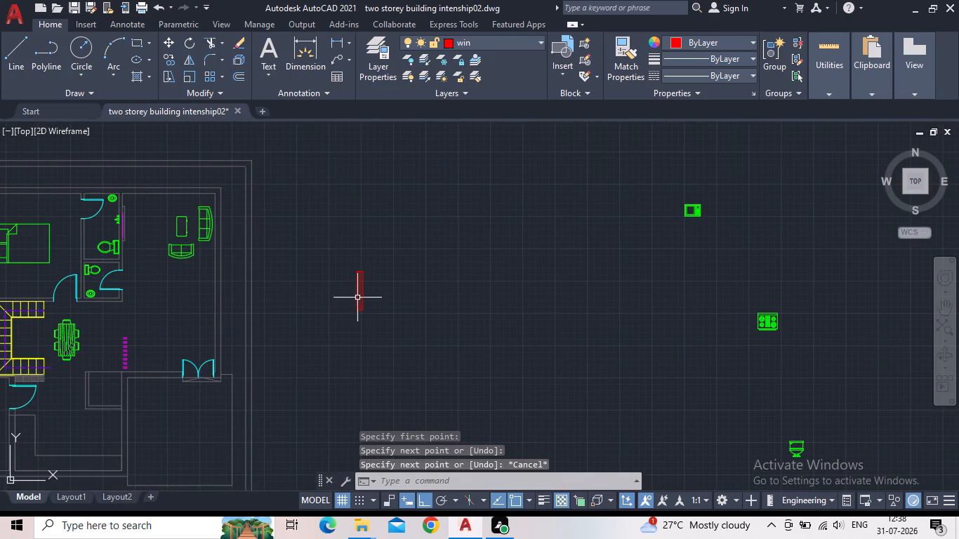
pyautogui.click(138, 42)
pyautogui.moveTo(505, 284); pyautogui.dragTo(516, 295)
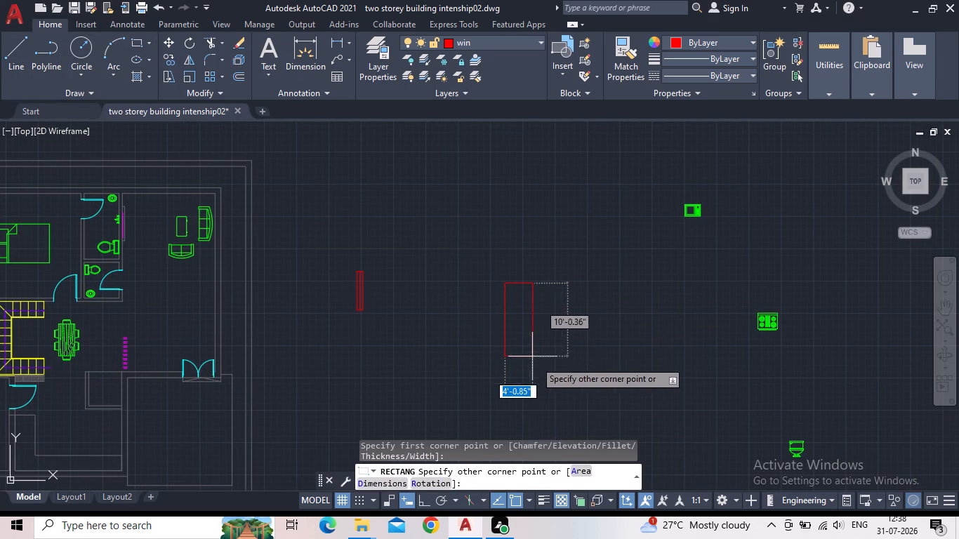
pyautogui.press('d')
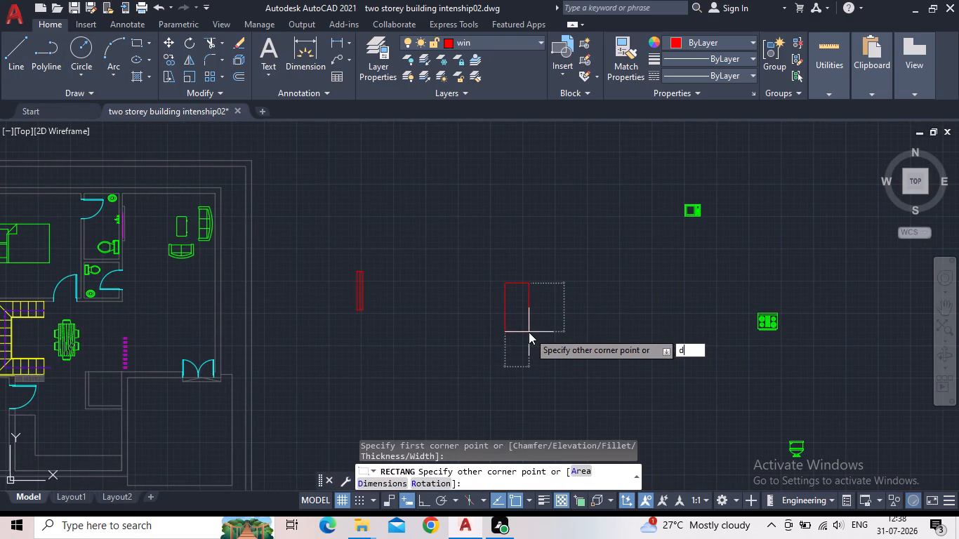
pyautogui.press('Return')
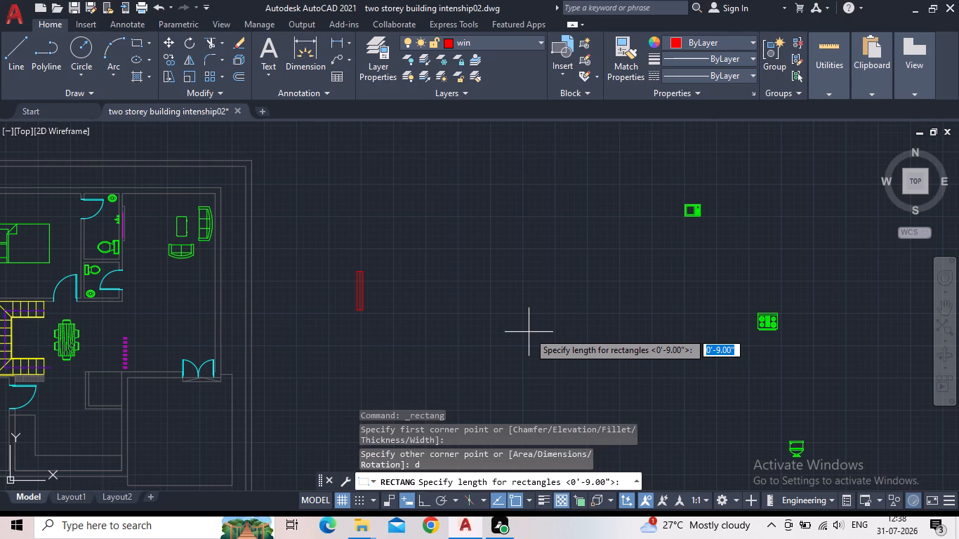
pyautogui.press('9')
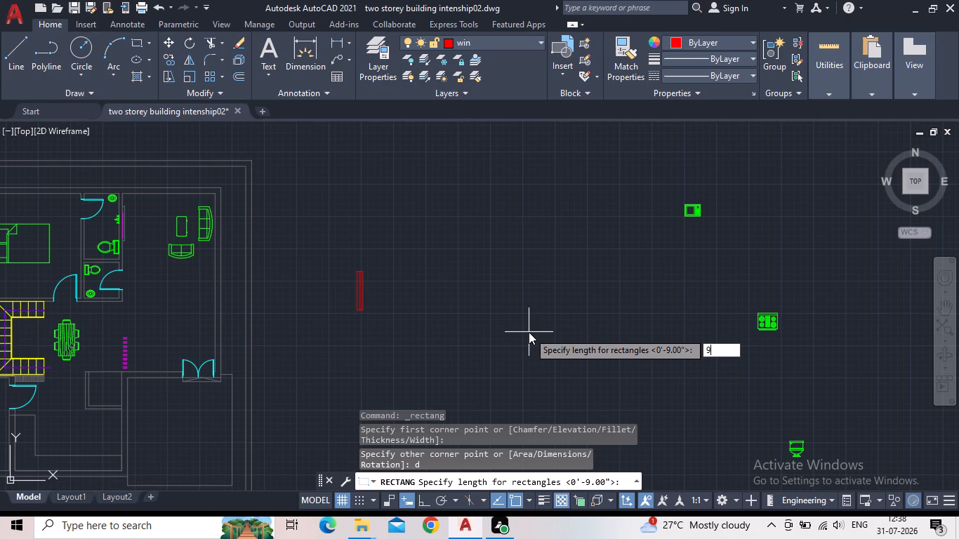
pyautogui.hotkey('shift', '"')
pyautogui.press('Return')
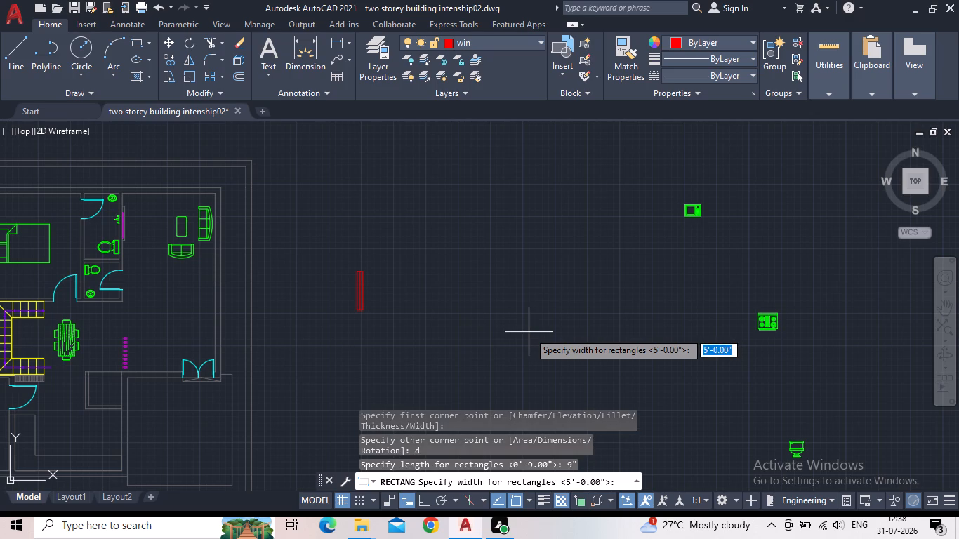
pyautogui.write("2'")
pyautogui.press('Return')
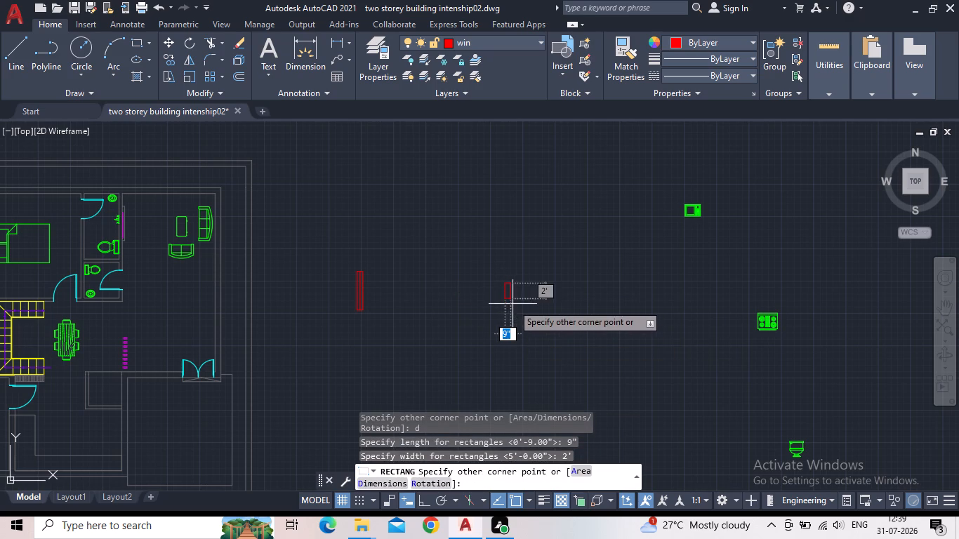
pyautogui.click(520, 305)
# Draw a vertical centre line through the 2' window rectangle, from its north edge's midpoint to its south edge.
pyautogui.scroll(3, 484, 274)
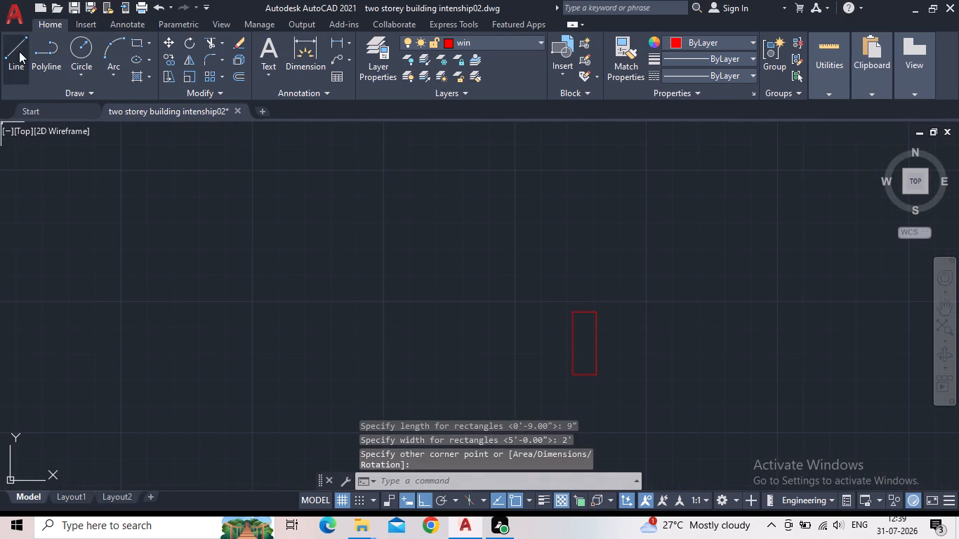
pyautogui.click(19, 51)
pyautogui.click(582, 315)
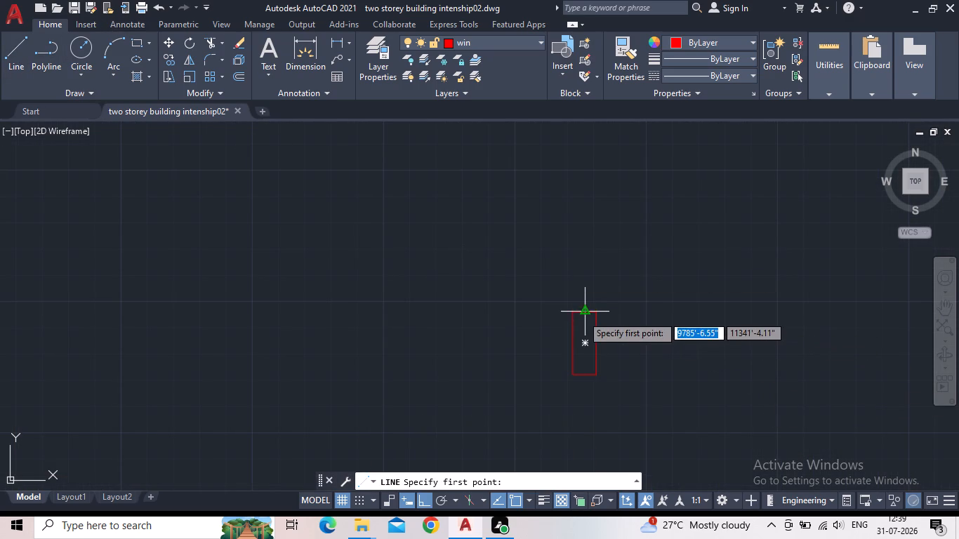
pyautogui.click(585, 371)
pyautogui.press('Escape')
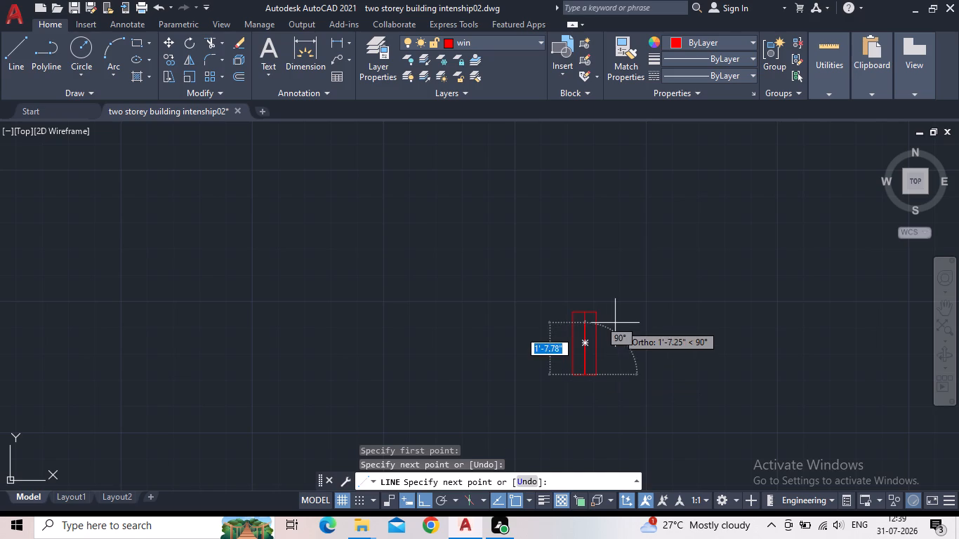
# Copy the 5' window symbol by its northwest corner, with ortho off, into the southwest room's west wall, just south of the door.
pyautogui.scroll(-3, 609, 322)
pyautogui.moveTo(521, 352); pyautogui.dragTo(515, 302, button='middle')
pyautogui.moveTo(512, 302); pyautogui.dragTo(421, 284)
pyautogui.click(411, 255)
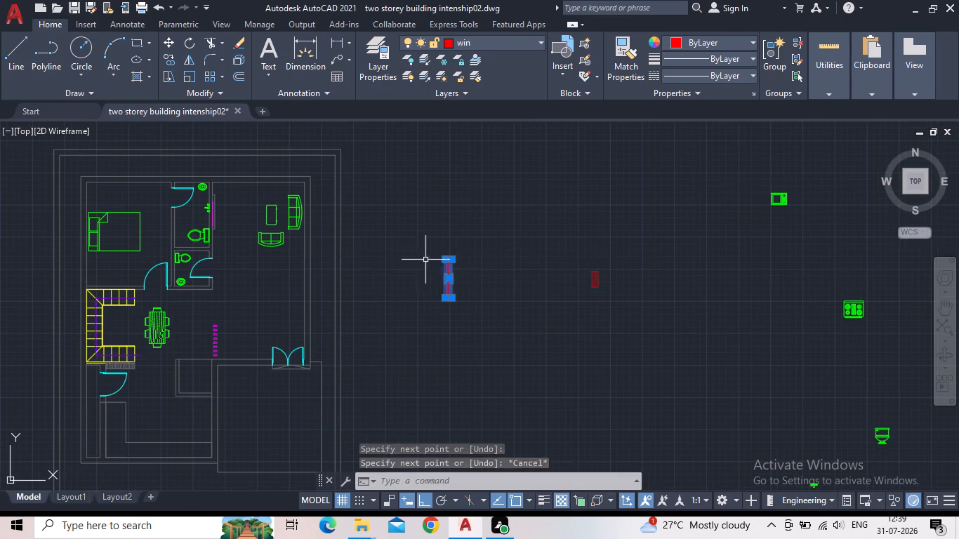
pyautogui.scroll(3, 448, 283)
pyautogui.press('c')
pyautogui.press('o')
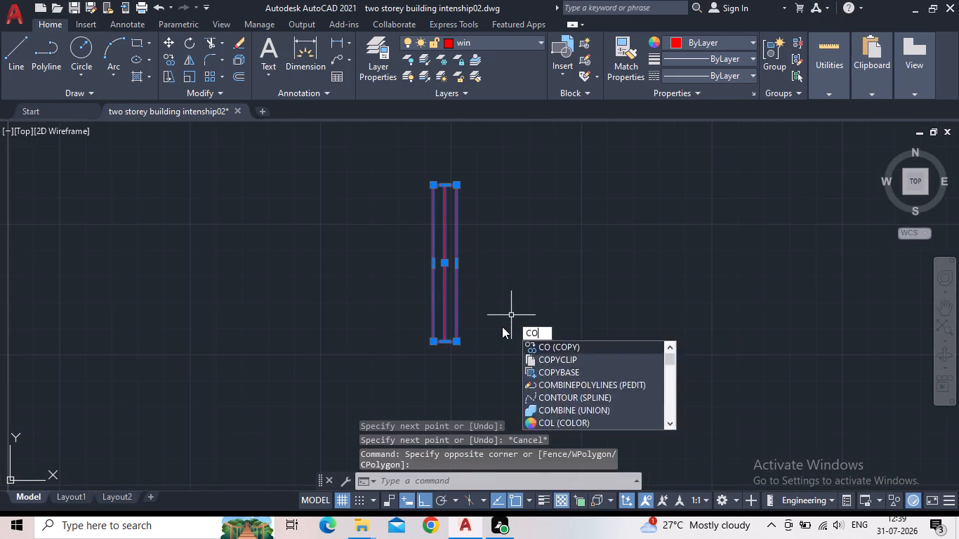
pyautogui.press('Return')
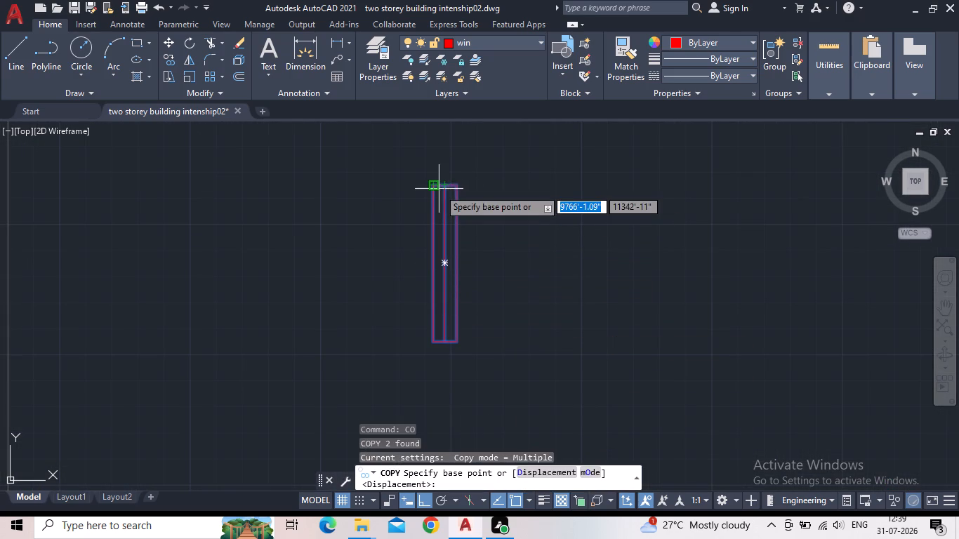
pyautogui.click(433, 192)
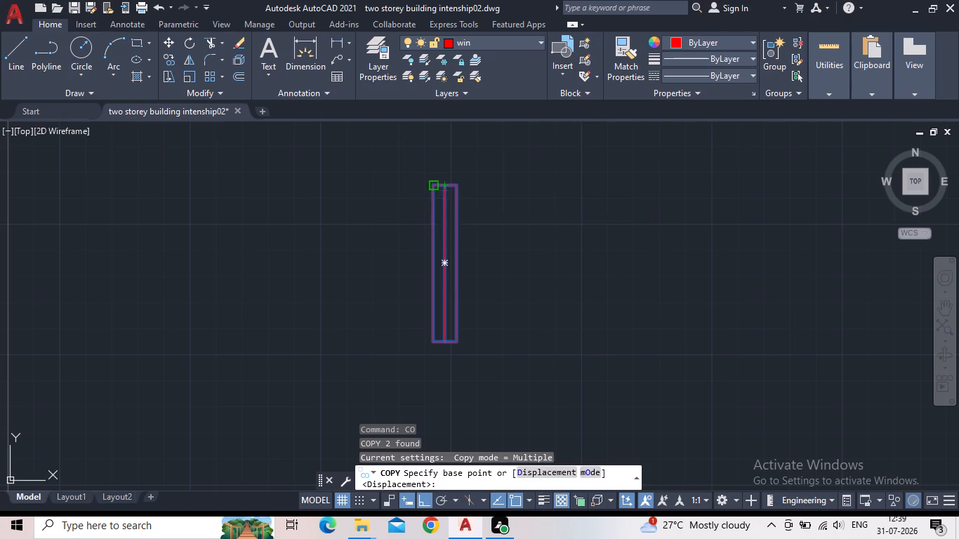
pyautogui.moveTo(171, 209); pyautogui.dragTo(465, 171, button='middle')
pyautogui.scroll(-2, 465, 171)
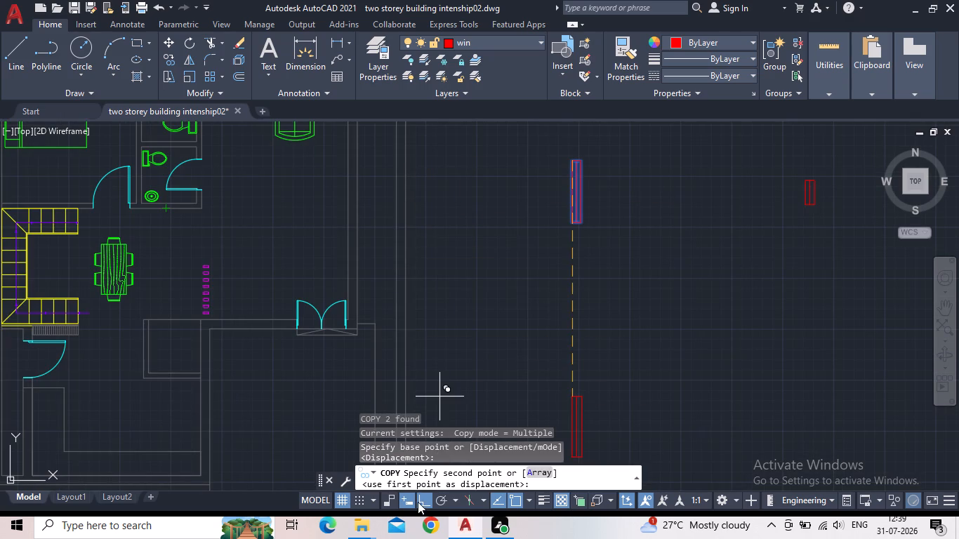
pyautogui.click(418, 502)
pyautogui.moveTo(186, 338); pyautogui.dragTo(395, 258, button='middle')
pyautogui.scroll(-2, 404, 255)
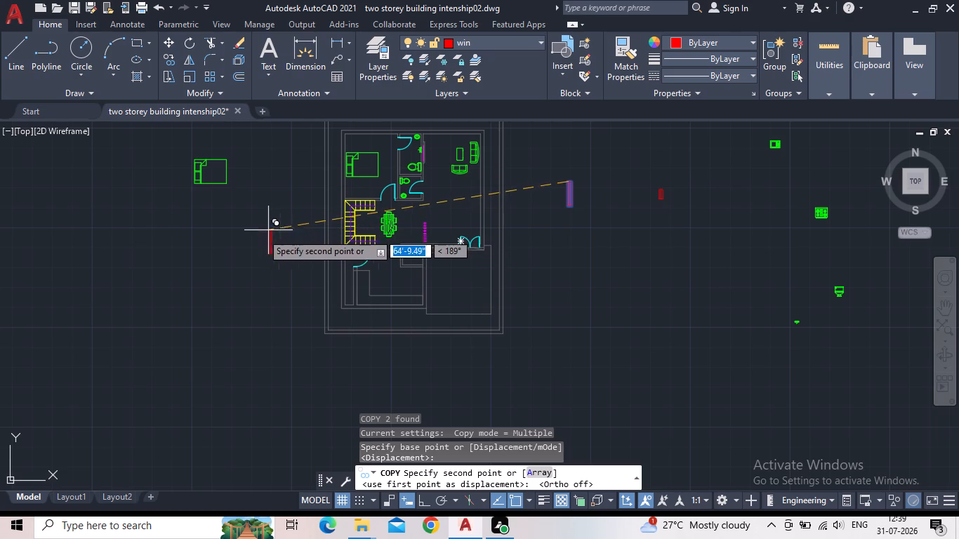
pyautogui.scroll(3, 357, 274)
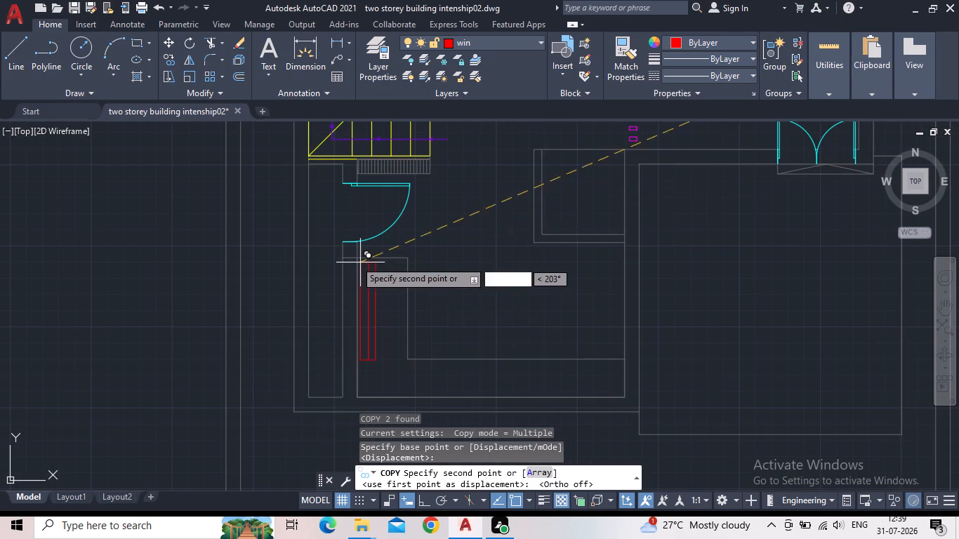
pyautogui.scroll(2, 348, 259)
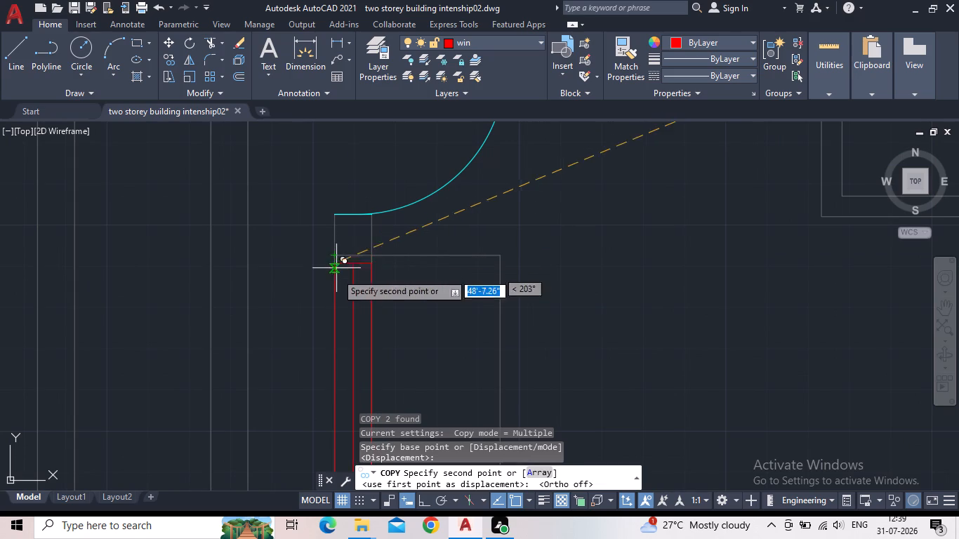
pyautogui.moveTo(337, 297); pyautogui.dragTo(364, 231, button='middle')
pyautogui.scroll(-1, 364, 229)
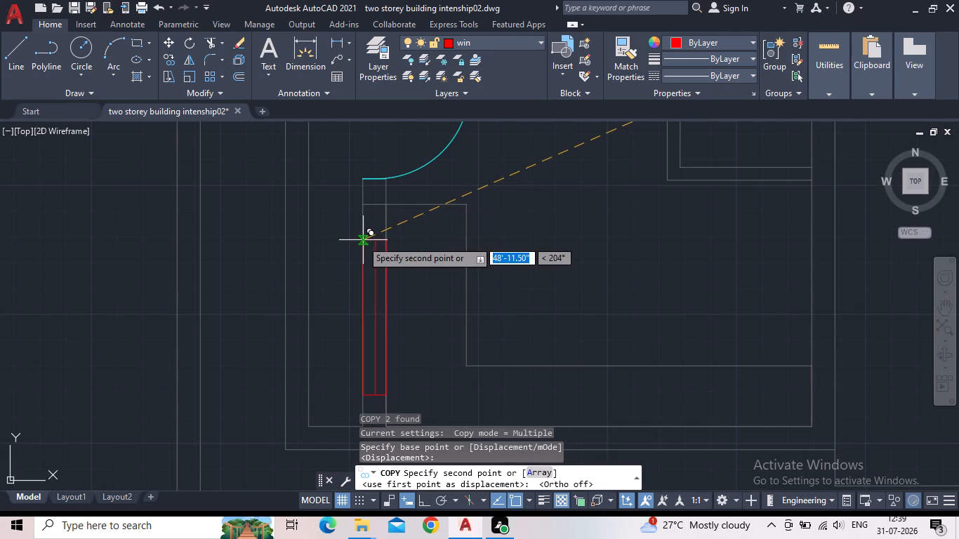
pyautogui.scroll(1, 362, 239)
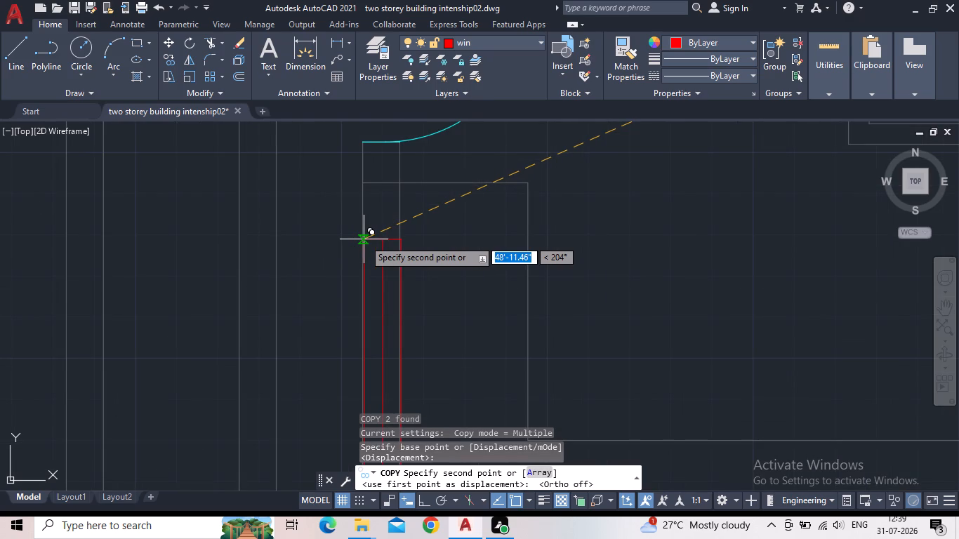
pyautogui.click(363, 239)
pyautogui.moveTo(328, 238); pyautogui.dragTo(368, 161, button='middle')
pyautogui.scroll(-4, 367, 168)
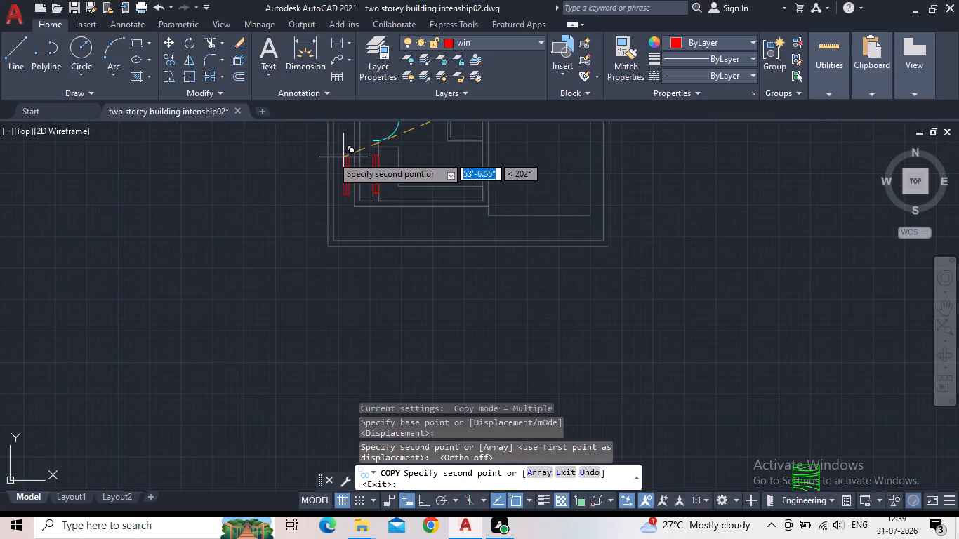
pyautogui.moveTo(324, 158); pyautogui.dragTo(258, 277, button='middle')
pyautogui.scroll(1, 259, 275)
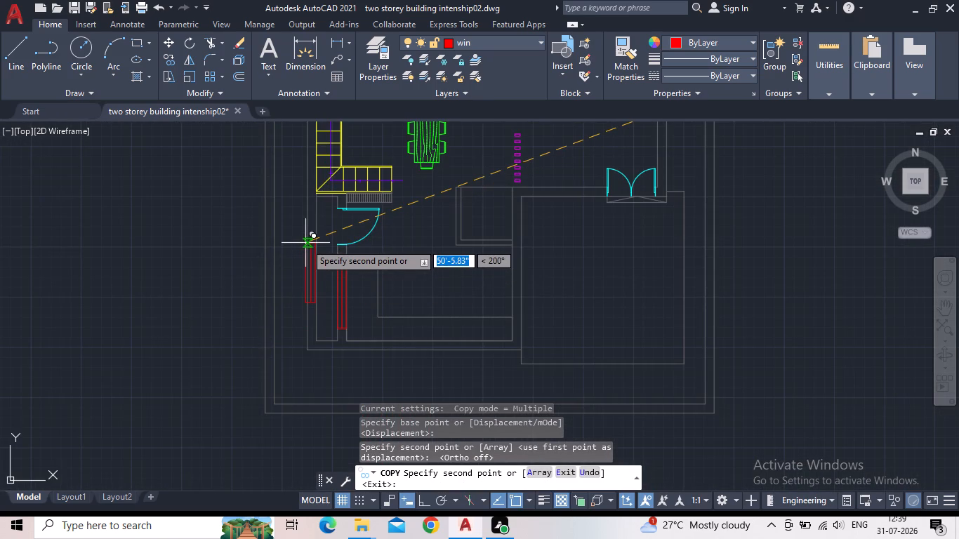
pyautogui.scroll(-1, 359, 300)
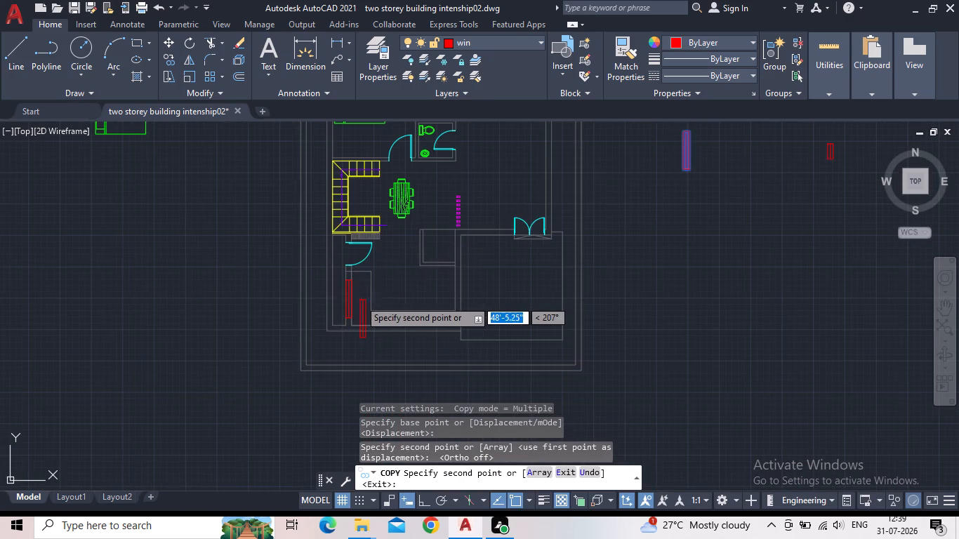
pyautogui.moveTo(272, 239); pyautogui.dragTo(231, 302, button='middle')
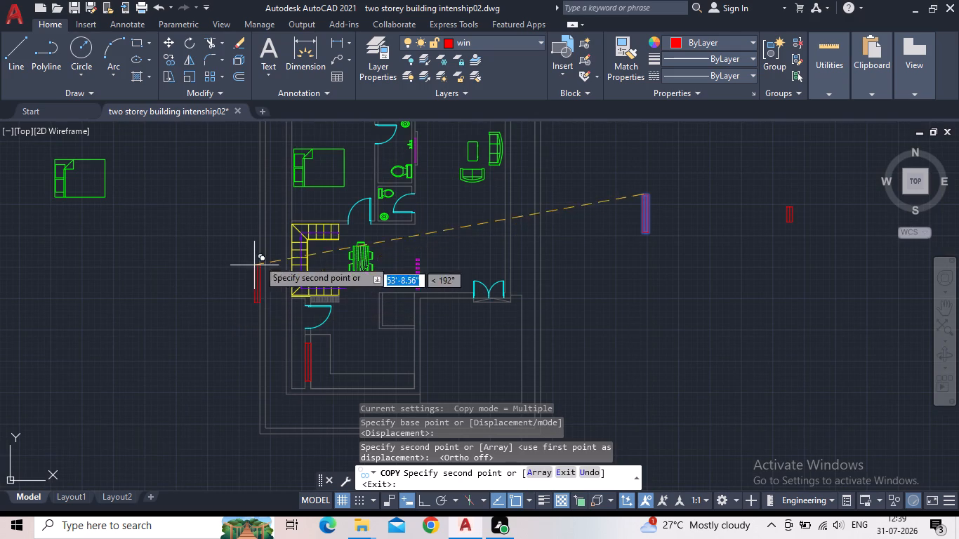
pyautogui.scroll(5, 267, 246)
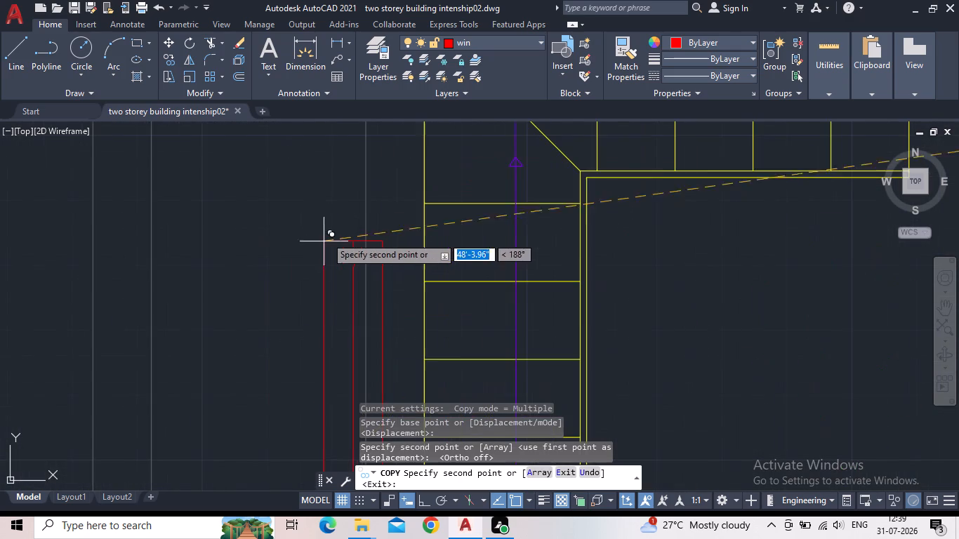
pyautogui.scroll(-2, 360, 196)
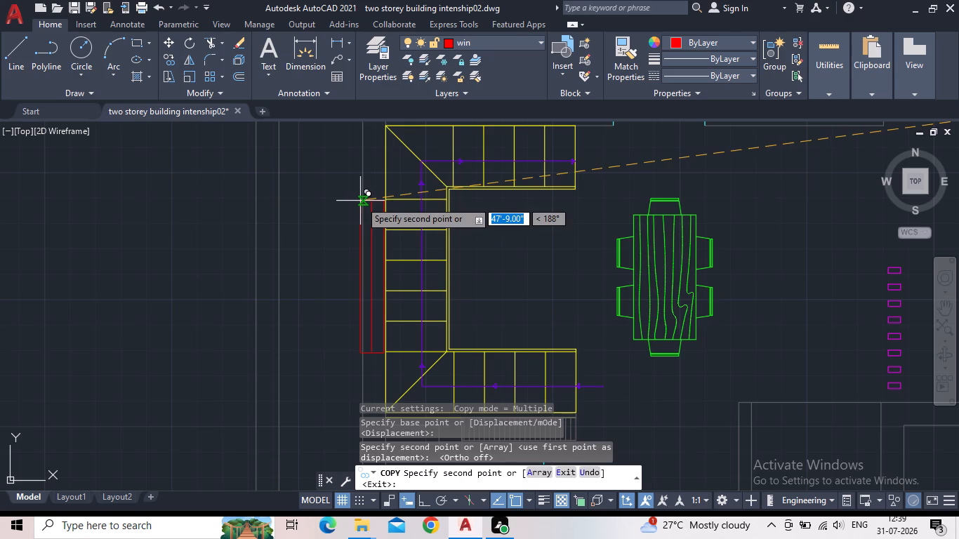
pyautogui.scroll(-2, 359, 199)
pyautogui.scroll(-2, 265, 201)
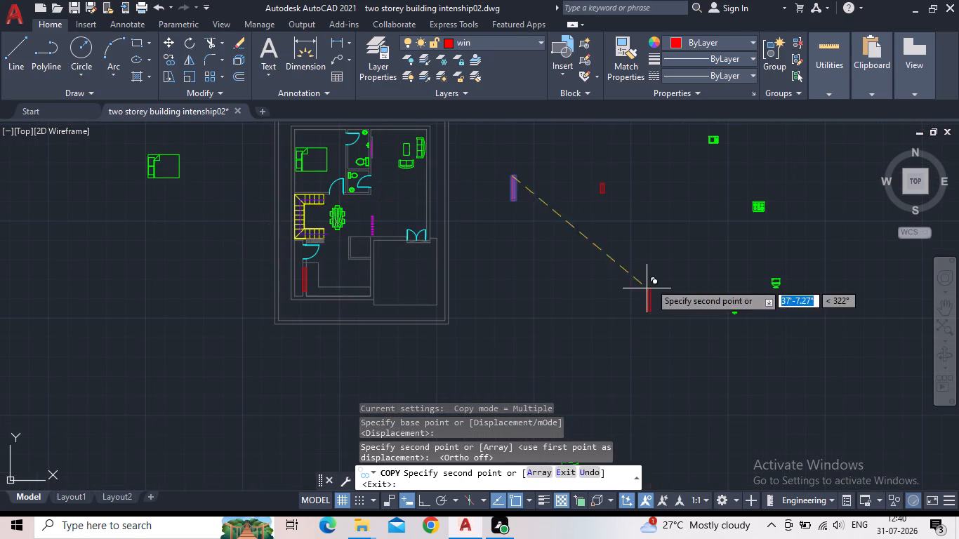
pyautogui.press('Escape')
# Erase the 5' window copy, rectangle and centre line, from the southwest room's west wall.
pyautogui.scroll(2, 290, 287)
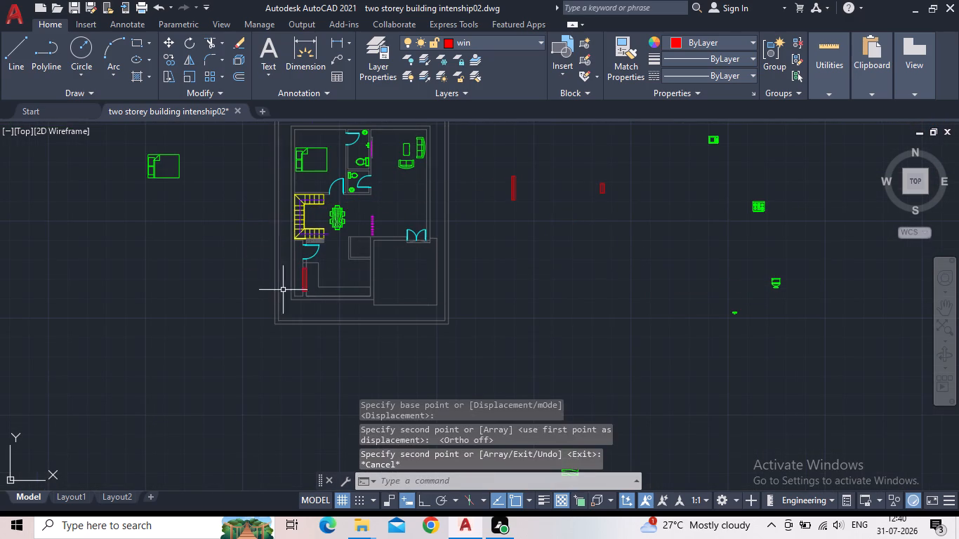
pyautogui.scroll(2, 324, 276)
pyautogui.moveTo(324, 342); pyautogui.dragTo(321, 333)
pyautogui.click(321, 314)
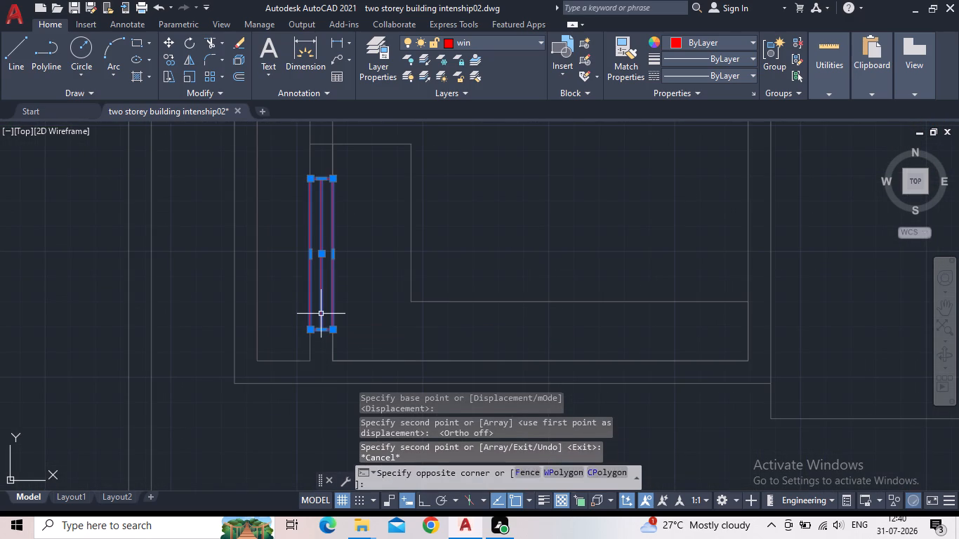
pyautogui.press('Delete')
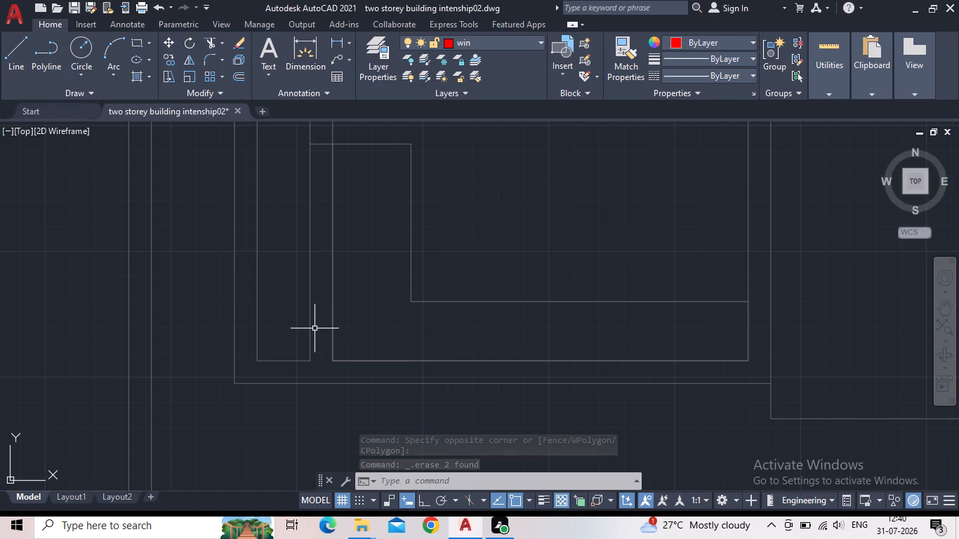
# Erase the original 5' window rectangle and its centre line from the empty space east of the building.
pyautogui.scroll(-1, 354, 288)
pyautogui.scroll(-1, 437, 300)
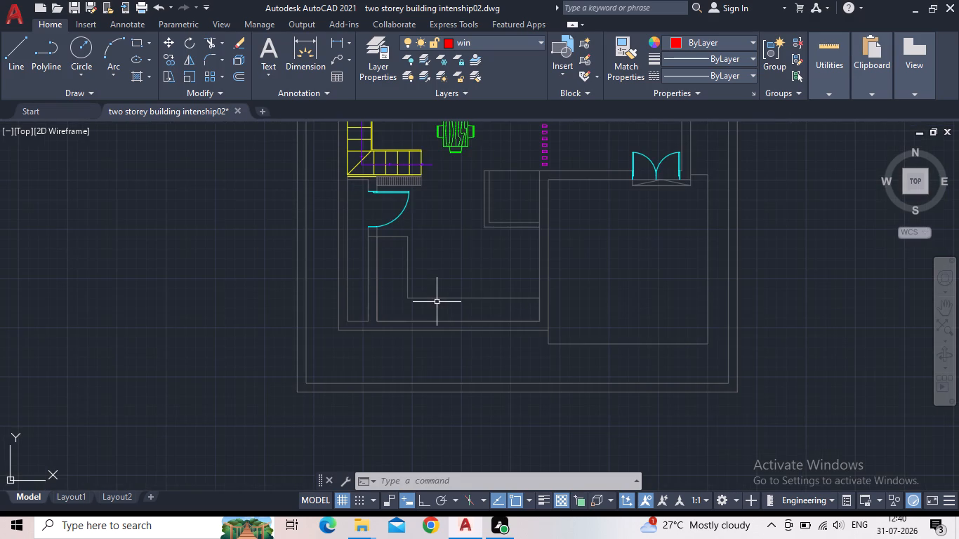
pyautogui.moveTo(466, 232); pyautogui.dragTo(293, 325, button='middle')
pyautogui.scroll(-1, 275, 328)
pyautogui.click(594, 236)
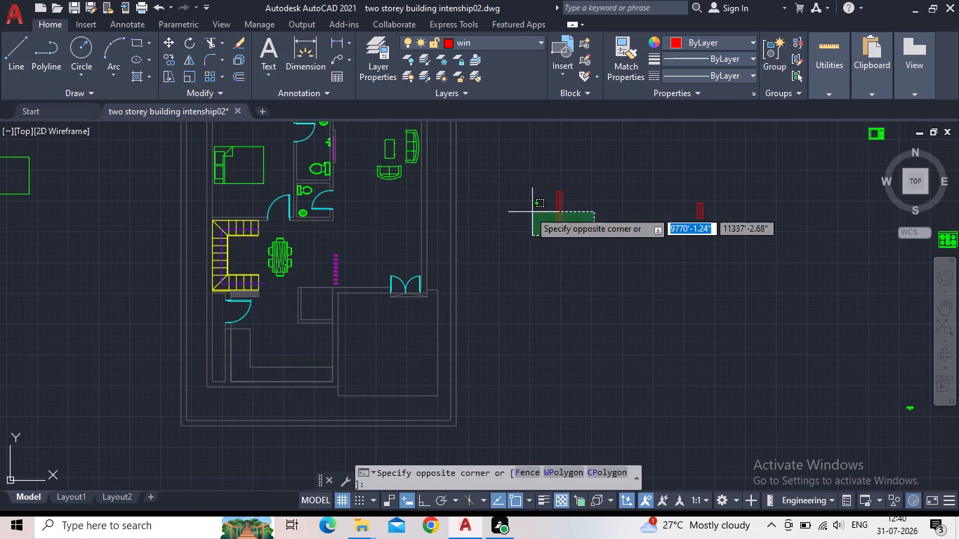
pyautogui.click(512, 185)
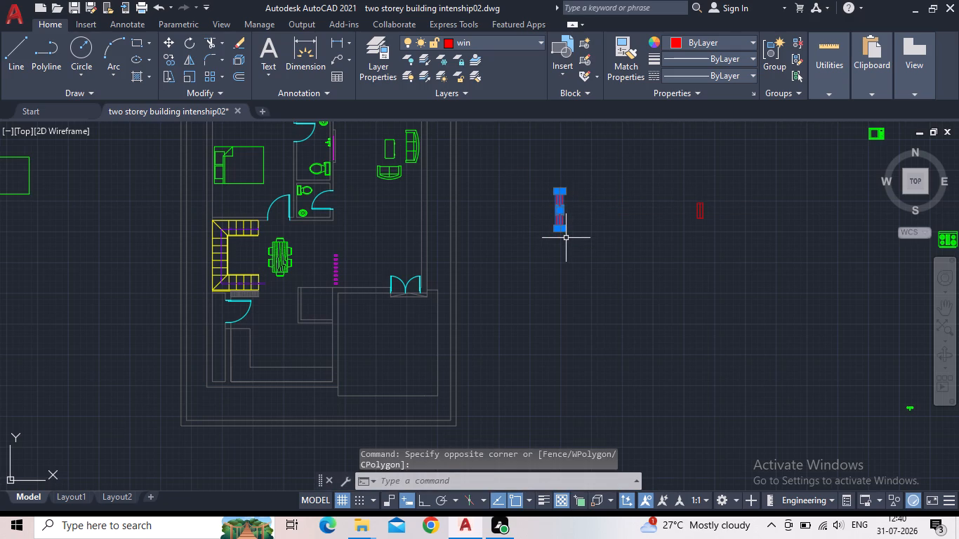
pyautogui.press('Delete')
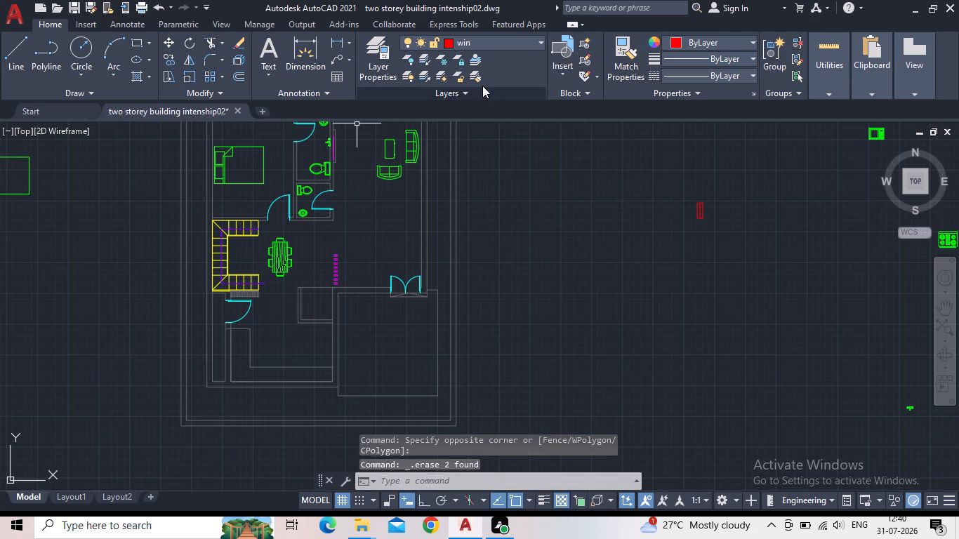
# Draw a window rectangle 9" long and 3' wide in the empty space east of the building.
pyautogui.click(135, 45)
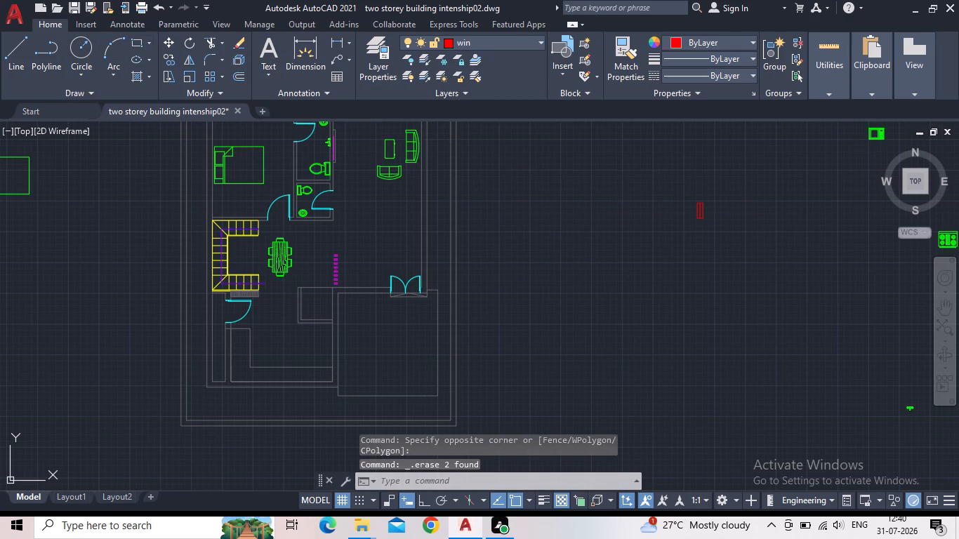
pyautogui.moveTo(547, 208); pyautogui.dragTo(567, 229)
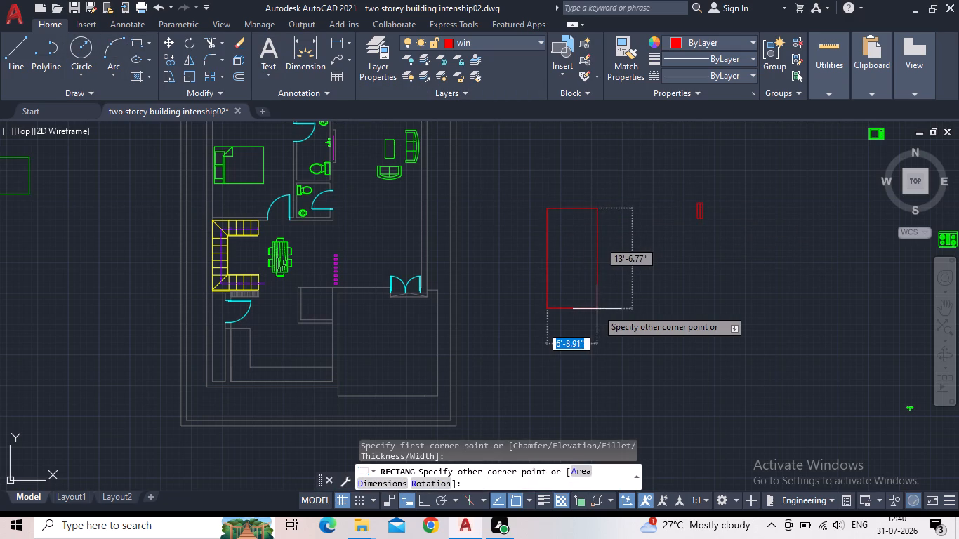
pyautogui.press('d')
pyautogui.press('Return')
pyautogui.write('9"')
pyautogui.press('Return')
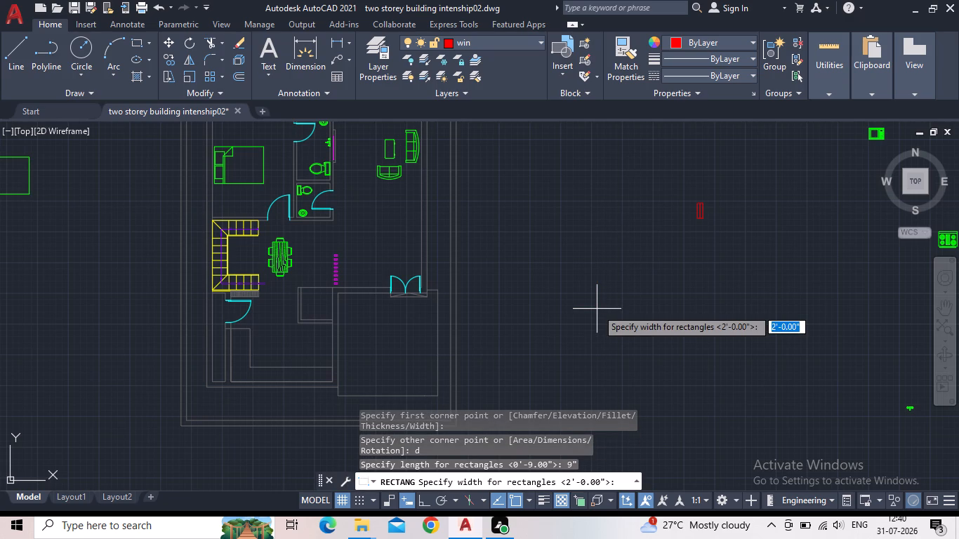
pyautogui.press('2')
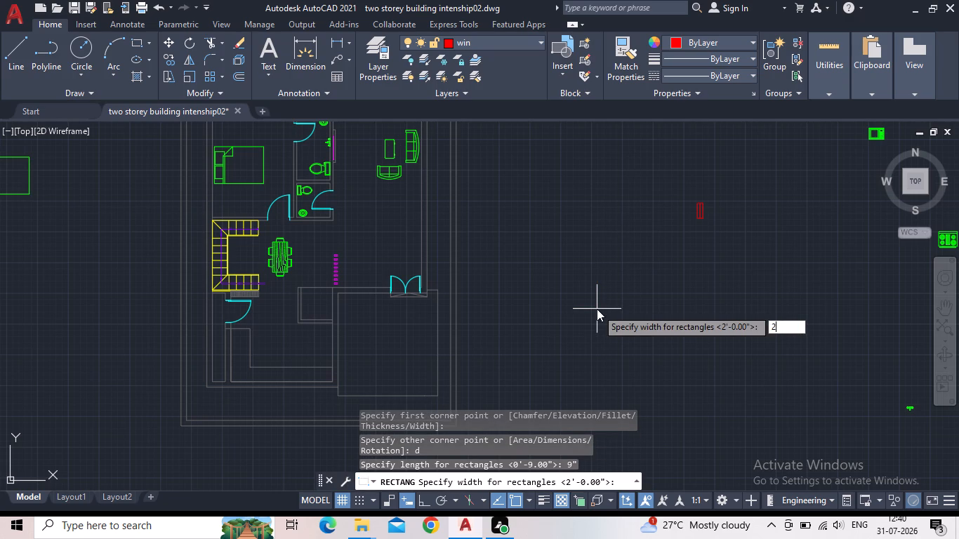
pyautogui.press('BackSpace')
pyautogui.write('3"')
pyautogui.press('BackSpace')
pyautogui.press("'")
pyautogui.press('Return')
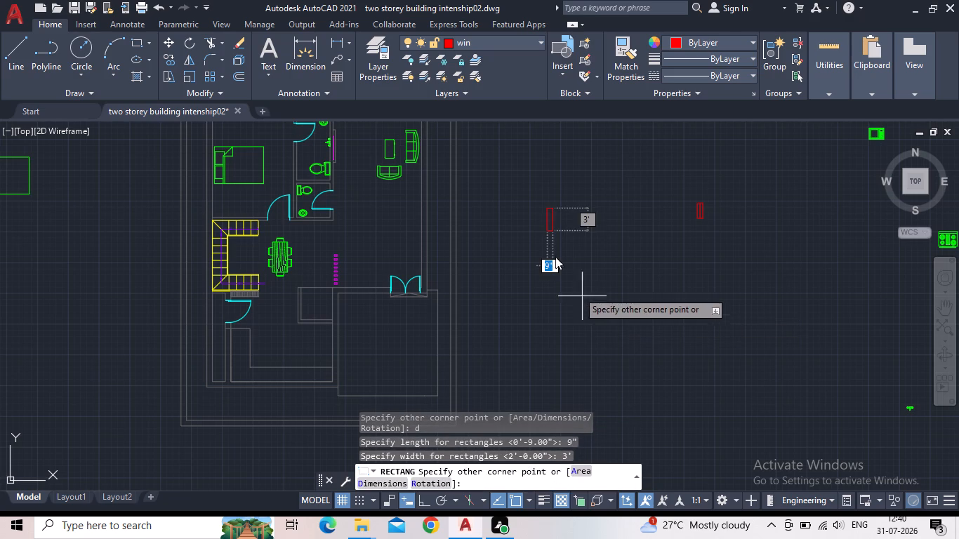
pyautogui.click(555, 244)
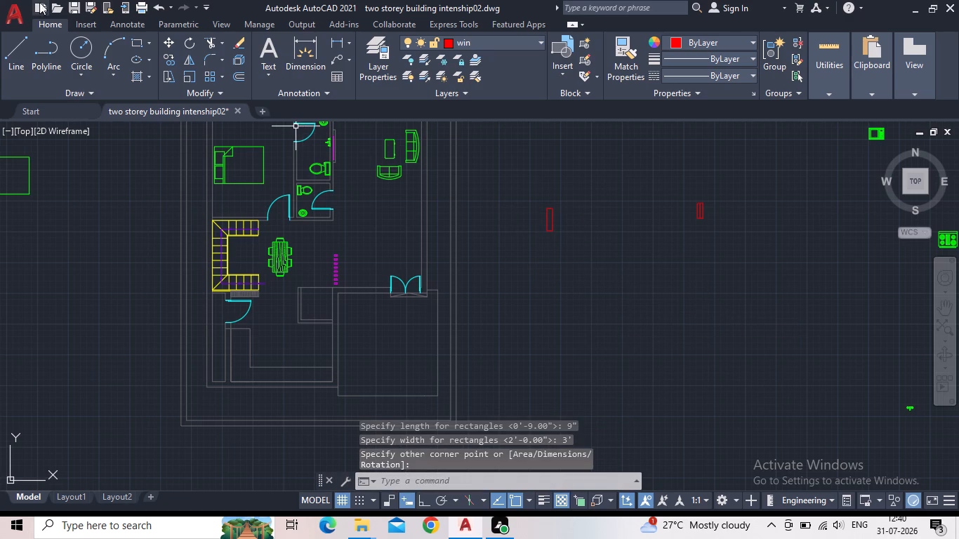
# Draw a vertical centre line through the 3' window rectangle, from its north edge's midpoint to its south edge's midpoint.
pyautogui.click(25, 39)
pyautogui.scroll(3, 527, 212)
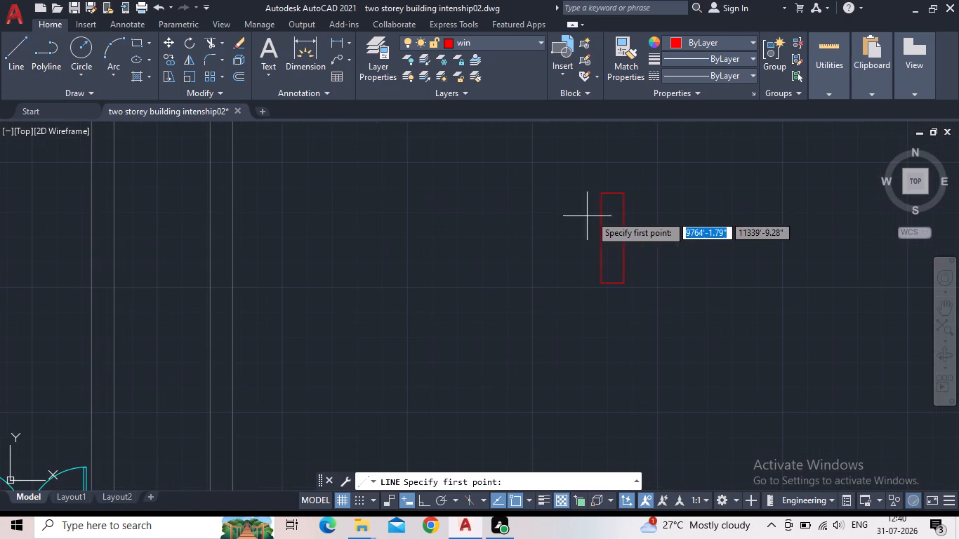
pyautogui.click(608, 195)
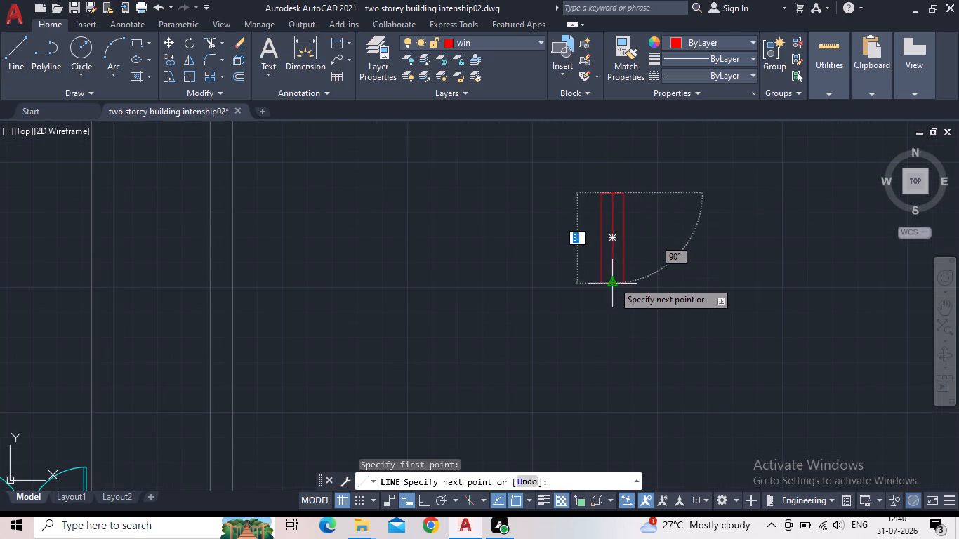
pyautogui.click(613, 282)
pyautogui.press('Escape')
# Copy the 3' window rectangle and centre line by the northwest corner into the southwest room's west wall, south of the door.
pyautogui.moveTo(684, 306); pyautogui.dragTo(675, 299)
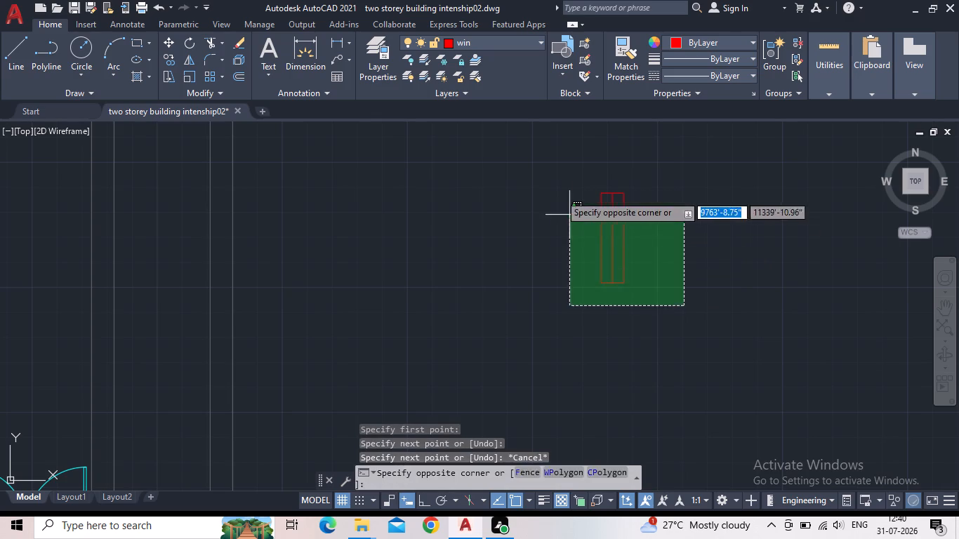
pyautogui.click(550, 182)
pyautogui.press('c')
pyautogui.press('o')
pyautogui.press('Return')
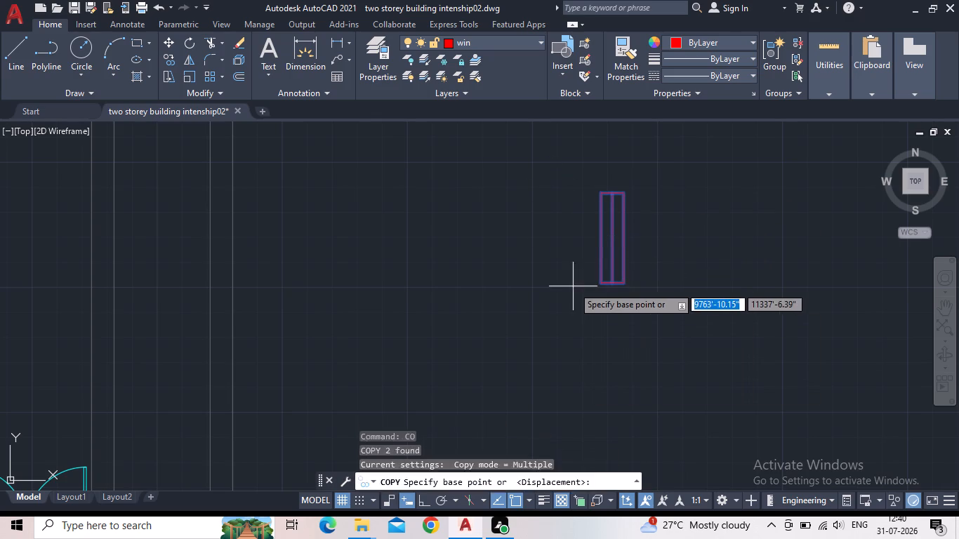
pyautogui.moveTo(599, 195); pyautogui.dragTo(578, 199)
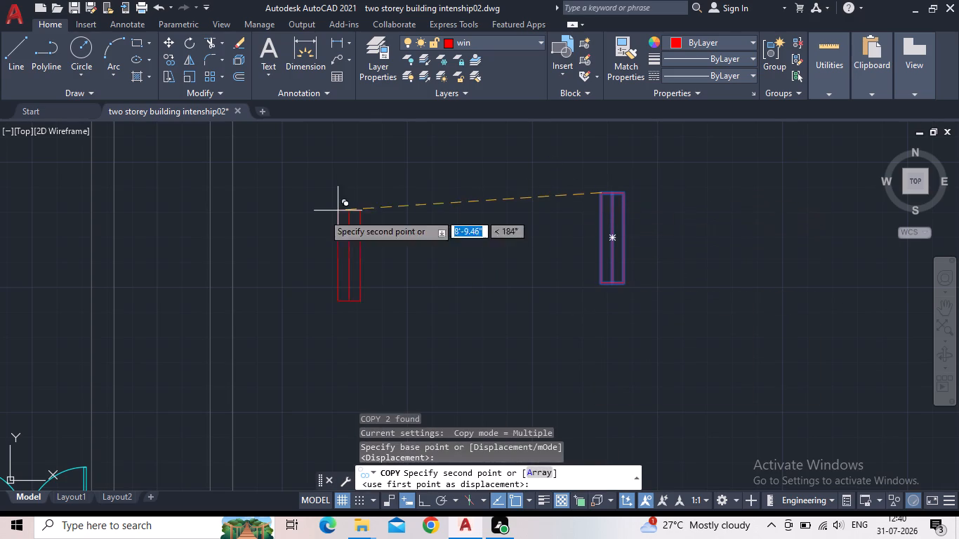
pyautogui.moveTo(299, 251); pyautogui.dragTo(459, 215, button='middle')
pyautogui.scroll(-3, 407, 227)
pyautogui.scroll(2, 234, 380)
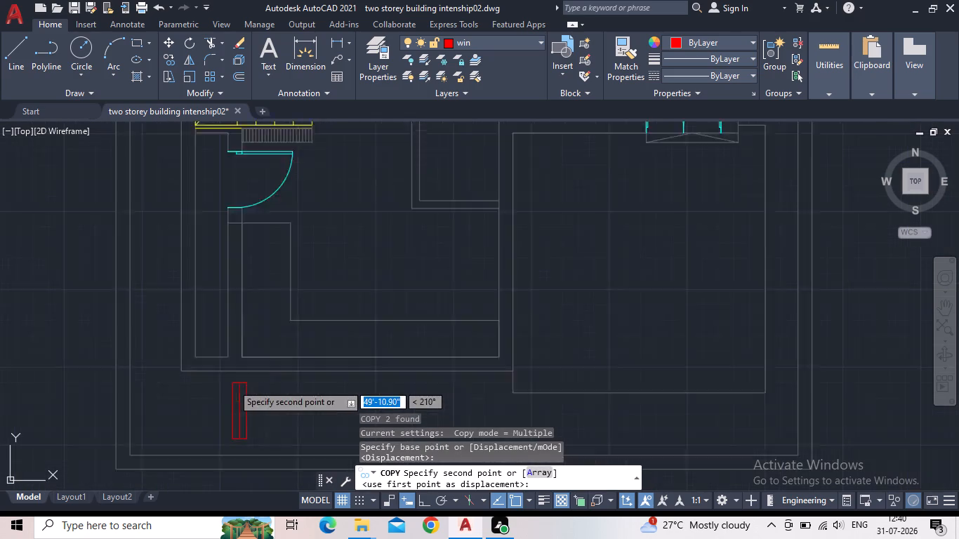
pyautogui.scroll(1, 232, 384)
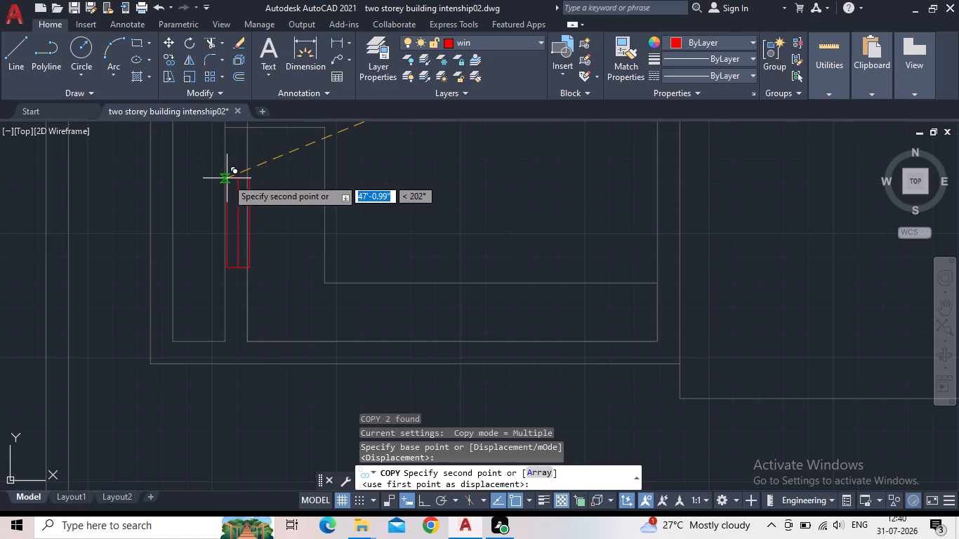
pyautogui.scroll(2, 225, 182)
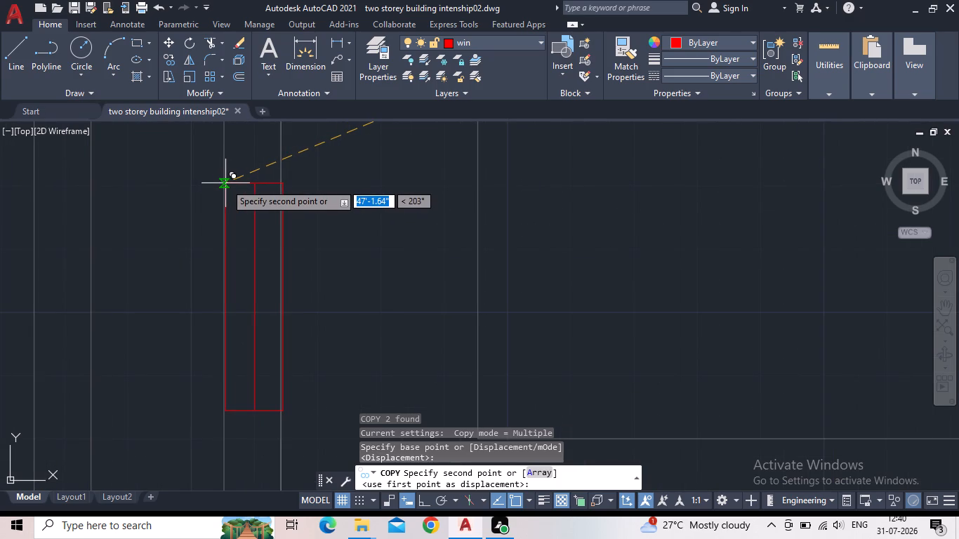
pyautogui.click(225, 183)
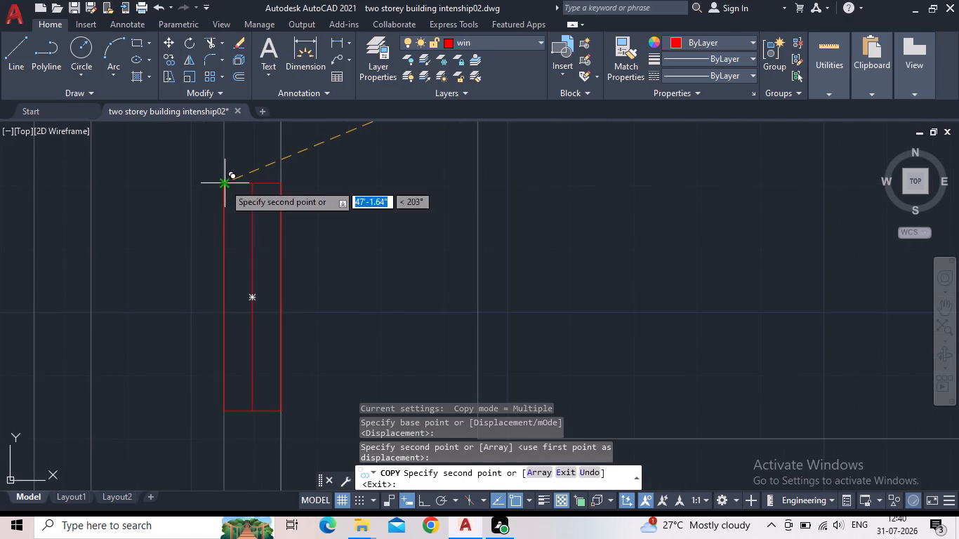
# Place another copy of the 3' window in the building's west wall beside the staircase.
pyautogui.scroll(-4, 234, 186)
pyautogui.moveTo(300, 220); pyautogui.dragTo(567, 300, button='middle')
pyautogui.scroll(-1, 574, 300)
pyautogui.moveTo(447, 215); pyautogui.dragTo(438, 249, button='middle')
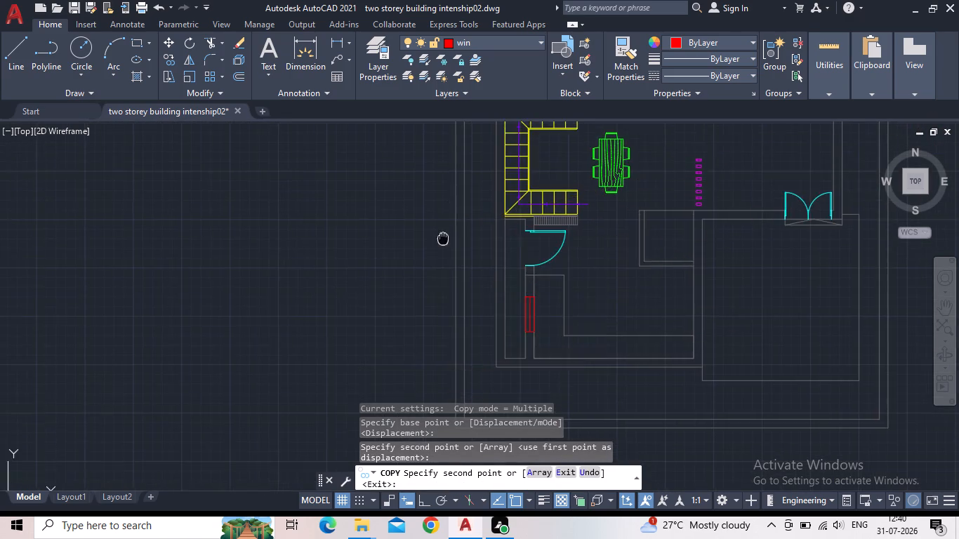
pyautogui.moveTo(438, 249); pyautogui.dragTo(411, 286, button='middle')
pyautogui.scroll(2, 463, 226)
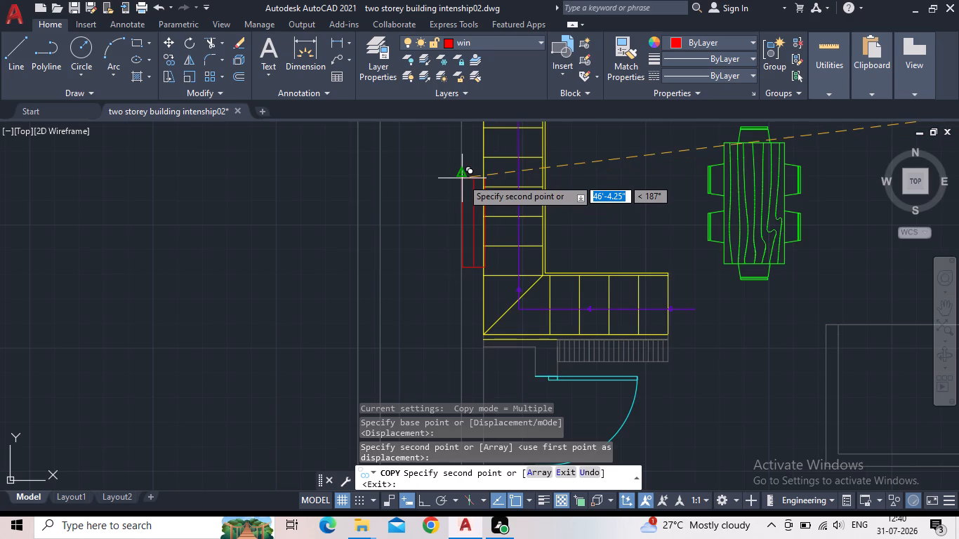
pyautogui.scroll(1, 461, 176)
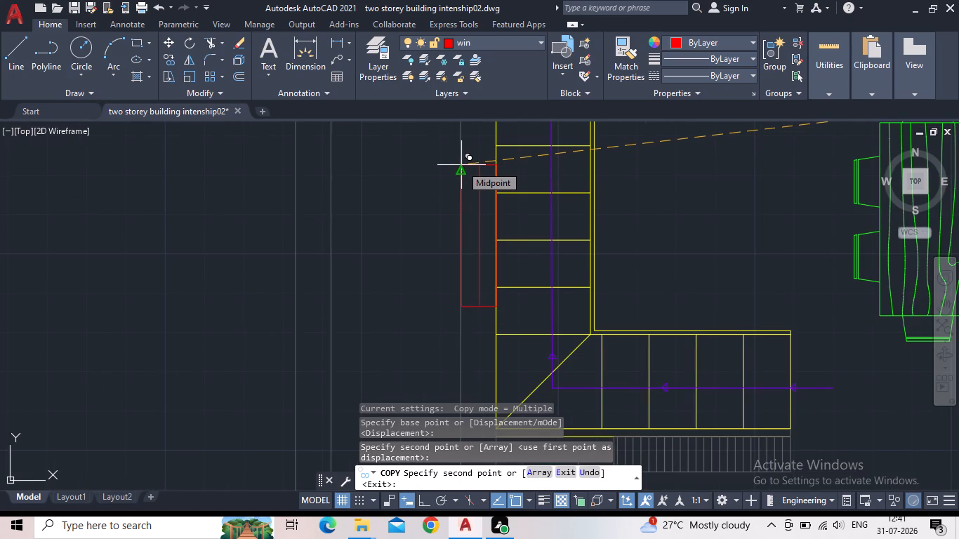
pyautogui.scroll(1, 461, 166)
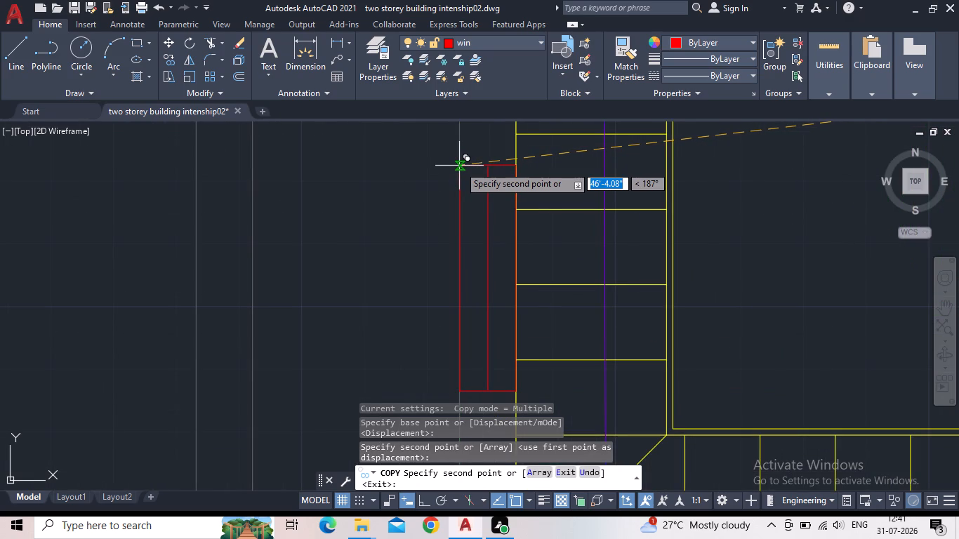
pyautogui.click(460, 166)
# Place another copy of the 3' window in the bedroom's west wall, starting near the bed's south end.
pyautogui.scroll(-4, 394, 169)
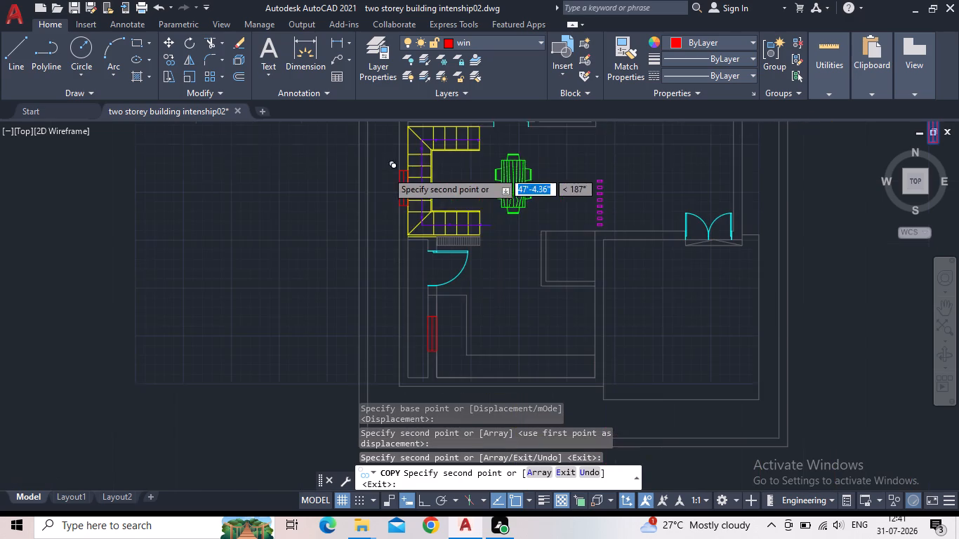
pyautogui.moveTo(357, 197); pyautogui.dragTo(254, 351, button='middle')
pyautogui.scroll(-1, 256, 347)
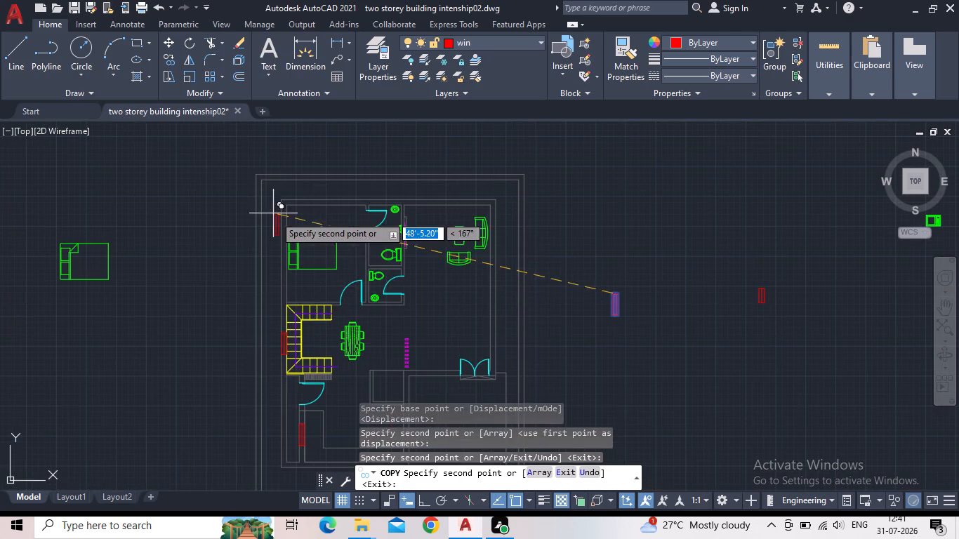
pyautogui.scroll(3, 279, 237)
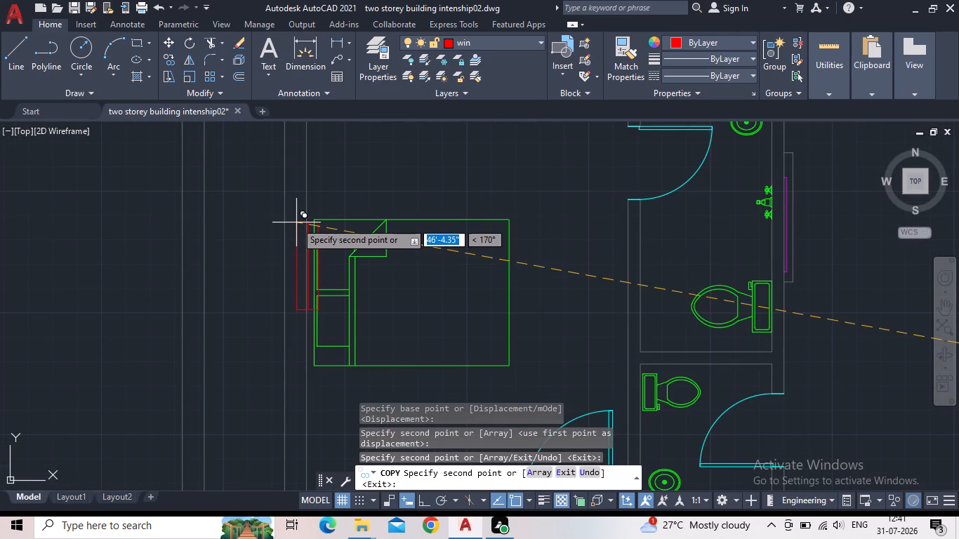
pyautogui.scroll(-2, 248, 299)
pyautogui.moveTo(256, 288); pyautogui.dragTo(282, 218, button='middle')
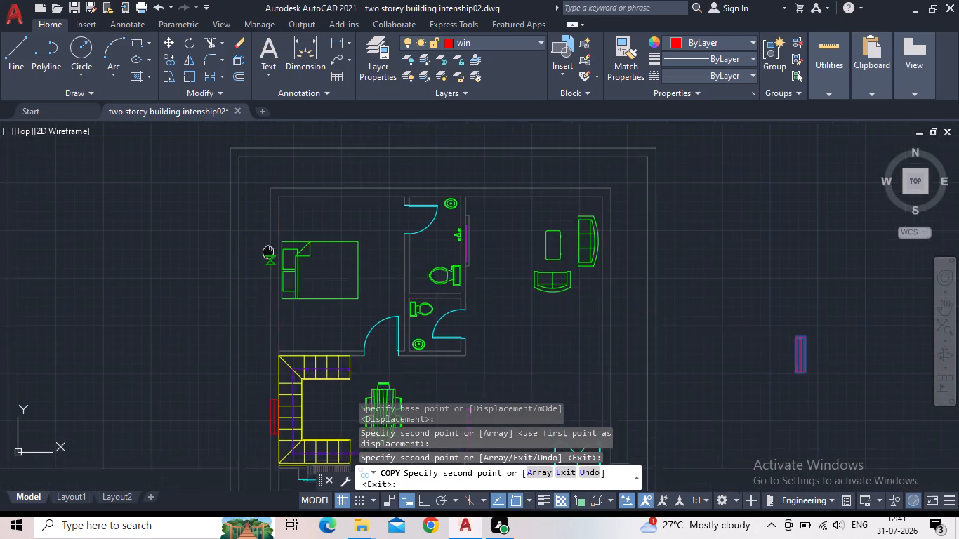
pyautogui.moveTo(282, 218); pyautogui.dragTo(314, 136, button='middle')
pyautogui.scroll(1, 310, 156)
pyautogui.moveTo(309, 154); pyautogui.dragTo(275, 245, button='middle')
pyautogui.scroll(1, 293, 239)
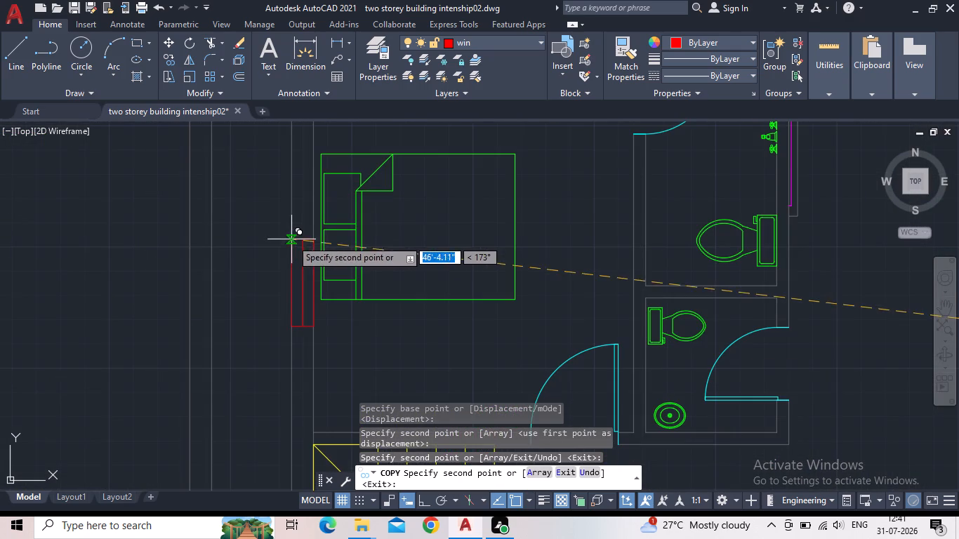
pyautogui.moveTo(282, 179); pyautogui.dragTo(248, 264, button='middle')
pyautogui.moveTo(260, 306); pyautogui.dragTo(297, 133, button='middle')
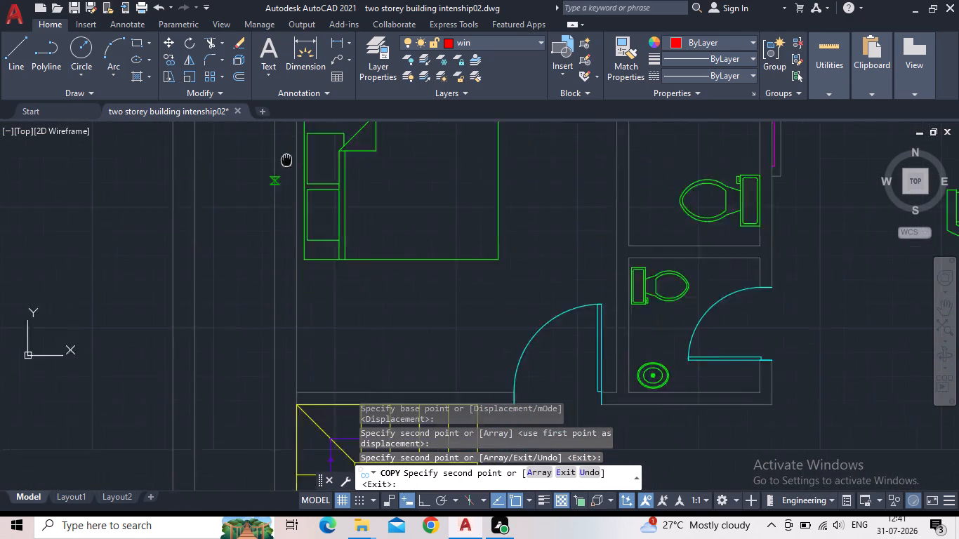
pyautogui.moveTo(297, 133); pyautogui.dragTo(298, 130, button='middle')
pyautogui.scroll(1, 296, 199)
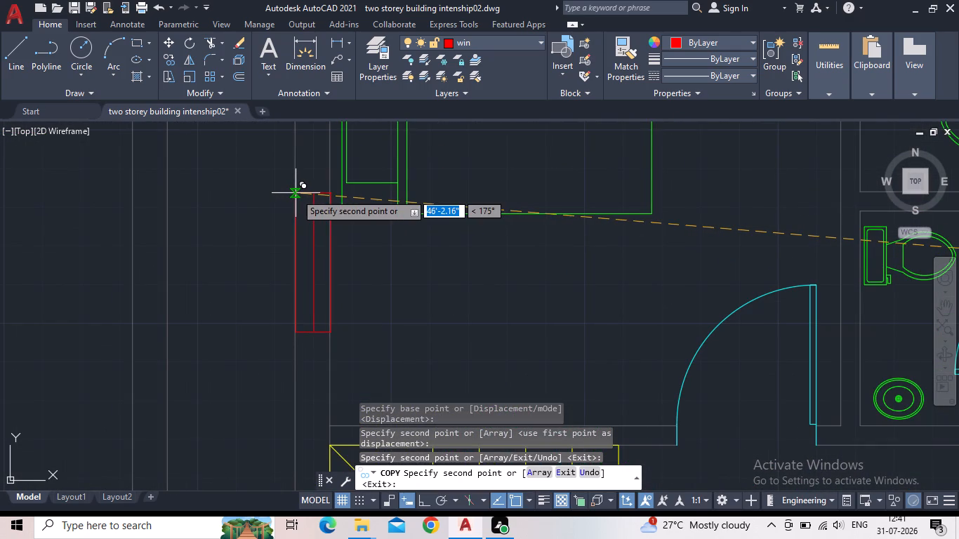
pyautogui.click(296, 193)
# Place another copy of the 3' window in the living room's east wall, behind the larger sofa.
pyautogui.moveTo(237, 197); pyautogui.dragTo(221, 347, button='middle')
pyautogui.scroll(-3, 222, 349)
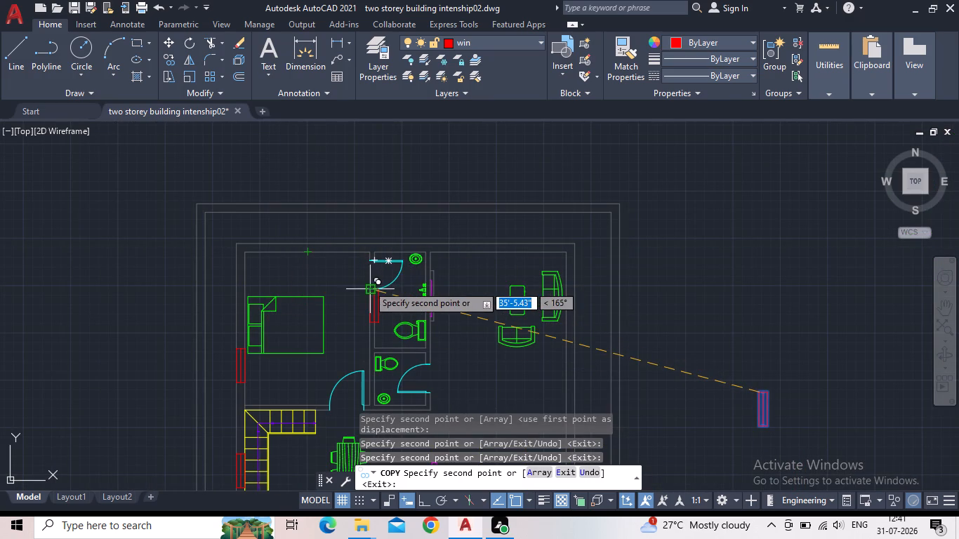
pyautogui.moveTo(545, 300); pyautogui.dragTo(442, 253, button='middle')
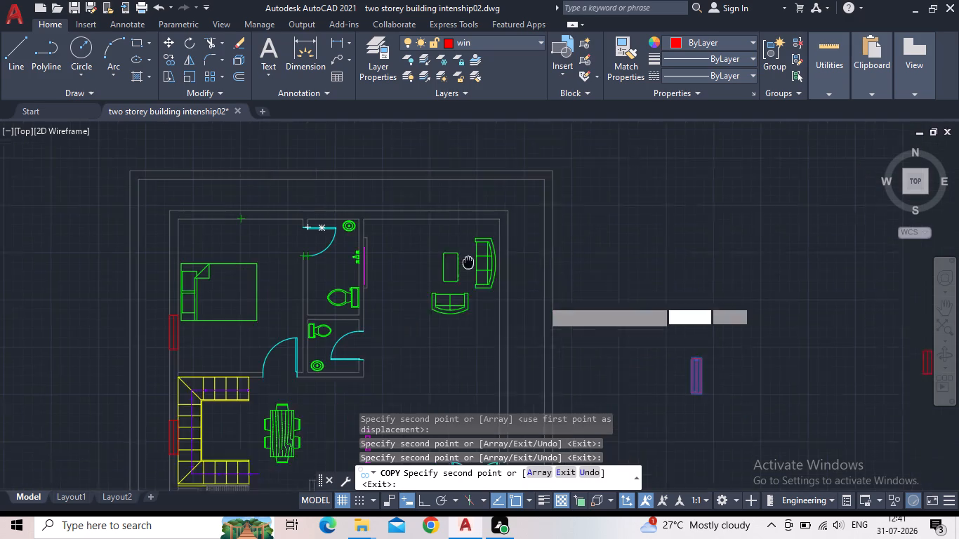
pyautogui.moveTo(442, 253); pyautogui.dragTo(390, 247, button='middle')
pyautogui.scroll(2, 430, 266)
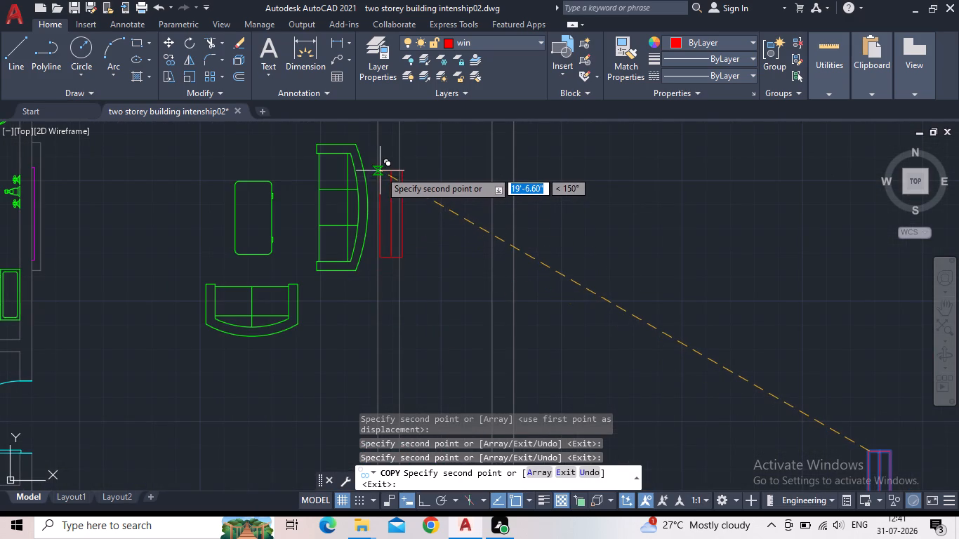
pyautogui.click(378, 171)
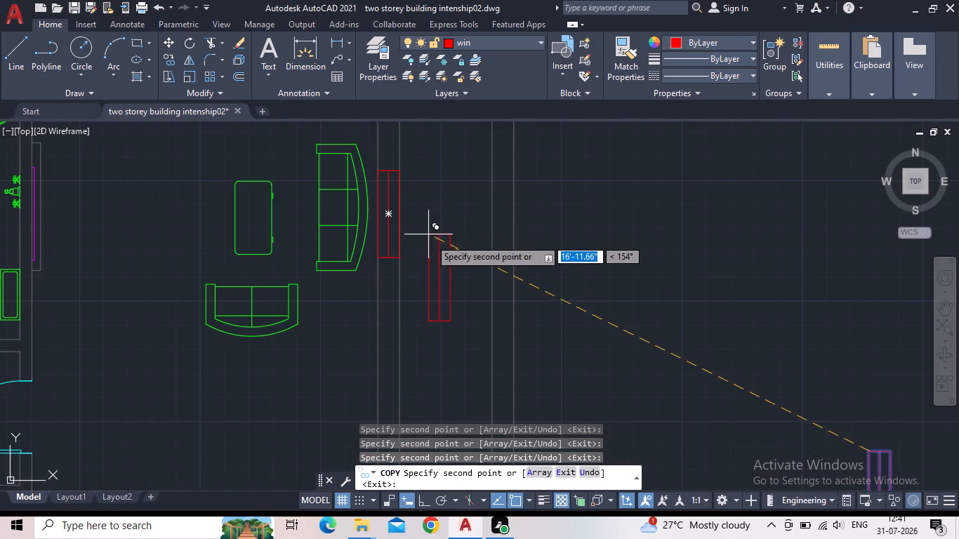
# Place another copy of the 3' window in the building's east wall, between the smaller sofa and the double entrance door.
pyautogui.moveTo(436, 258); pyautogui.dragTo(442, 286, button='middle')
pyautogui.scroll(-3, 436, 259)
pyautogui.moveTo(447, 312); pyautogui.dragTo(407, 253, button='middle')
pyautogui.scroll(1, 388, 248)
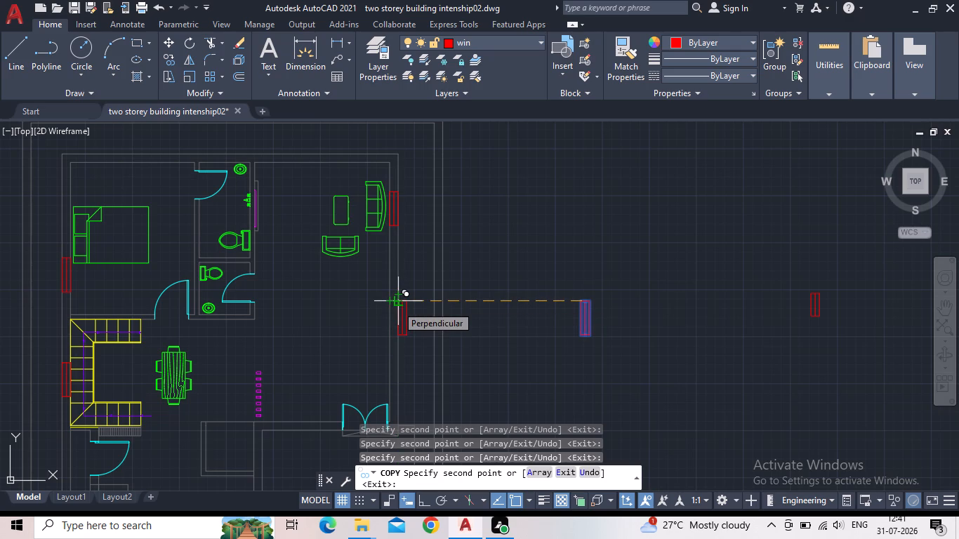
pyautogui.scroll(1, 392, 321)
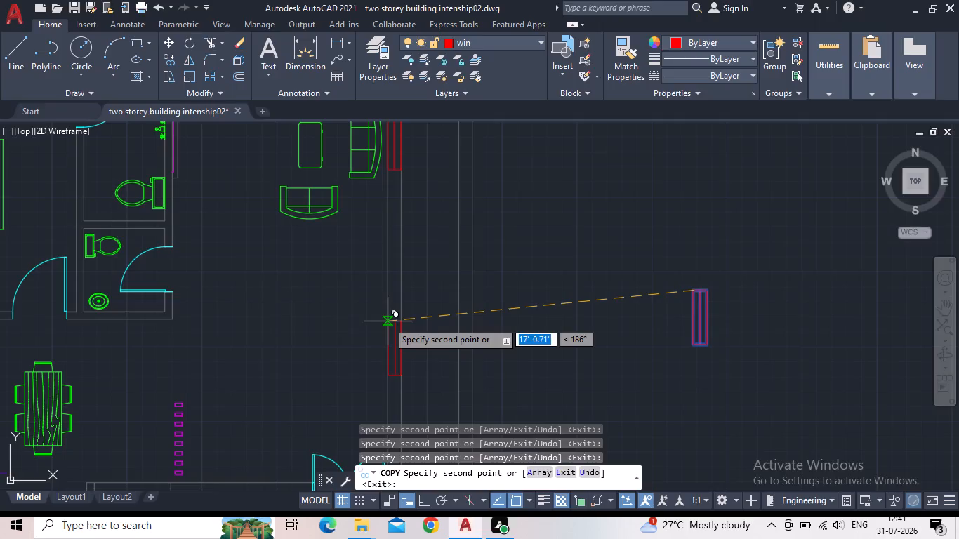
pyautogui.moveTo(386, 326); pyautogui.dragTo(378, 254, button='middle')
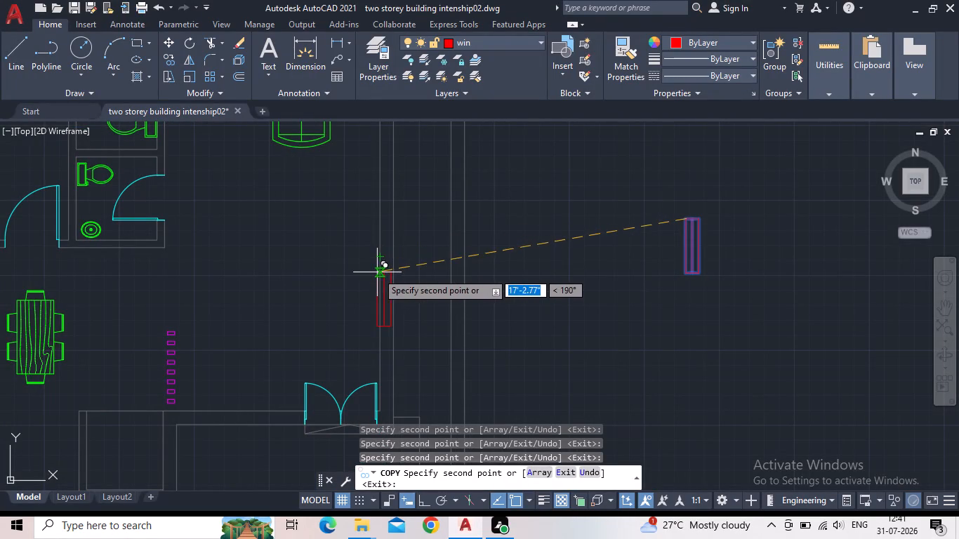
pyautogui.scroll(1, 380, 251)
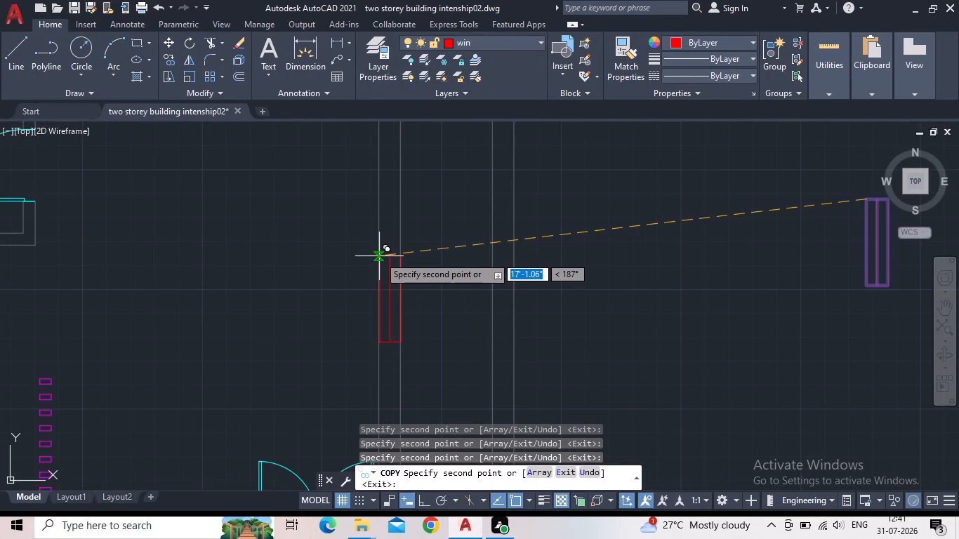
pyautogui.scroll(1, 379, 256)
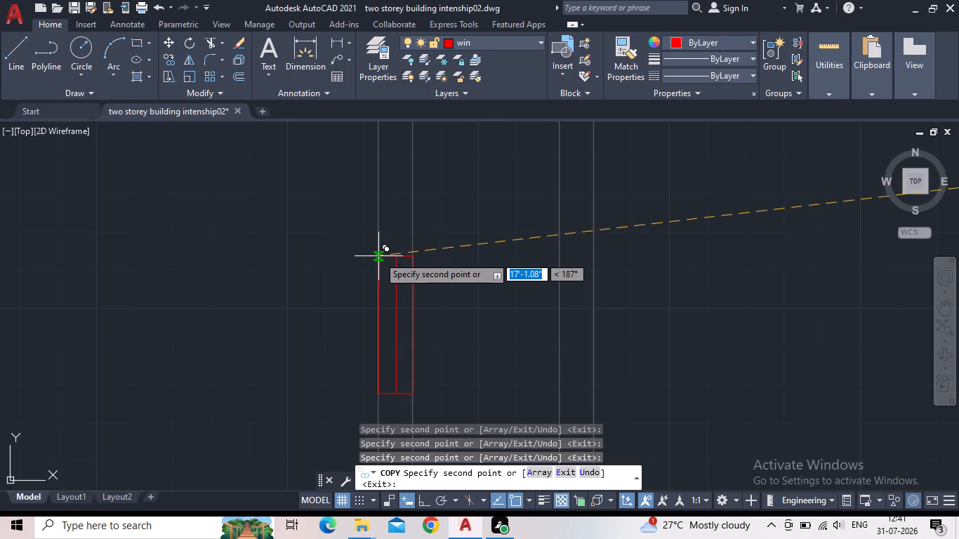
pyautogui.click(378, 256)
# Place a spare copy of the 3' window in the empty area east of the building and finish copying.
pyautogui.scroll(-4, 342, 253)
pyautogui.moveTo(249, 253); pyautogui.dragTo(332, 234, button='middle')
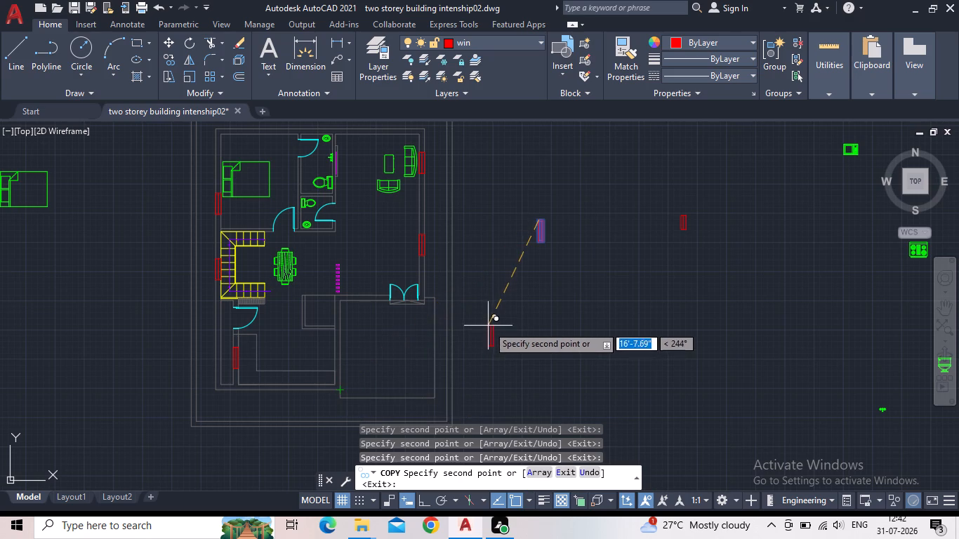
pyautogui.click(506, 313)
pyautogui.press('Escape')
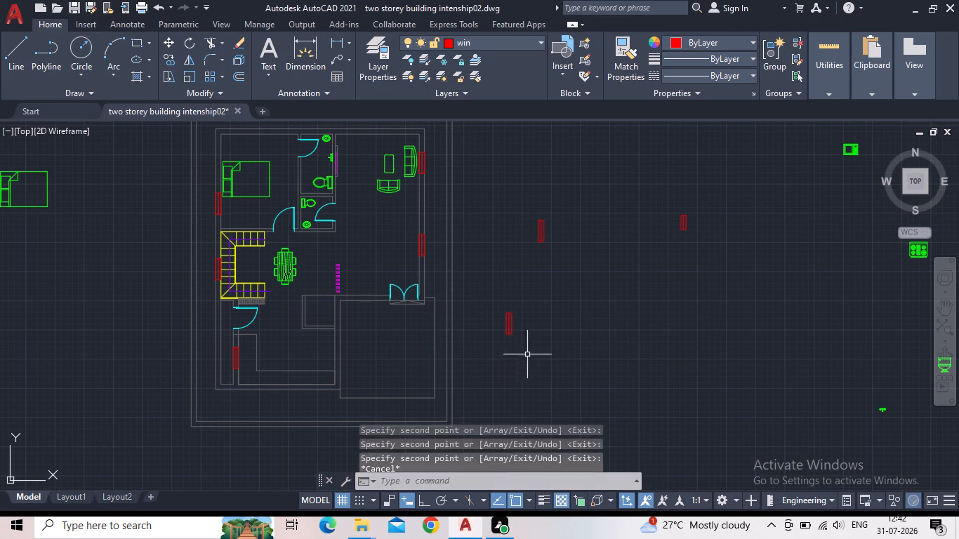
# Rotate the spare 3' window a quarter turn clockwise about the midpoint of its north end so it lies horizontally.
pyautogui.moveTo(537, 357); pyautogui.dragTo(515, 336)
pyautogui.click(493, 309)
pyautogui.scroll(1, 502, 345)
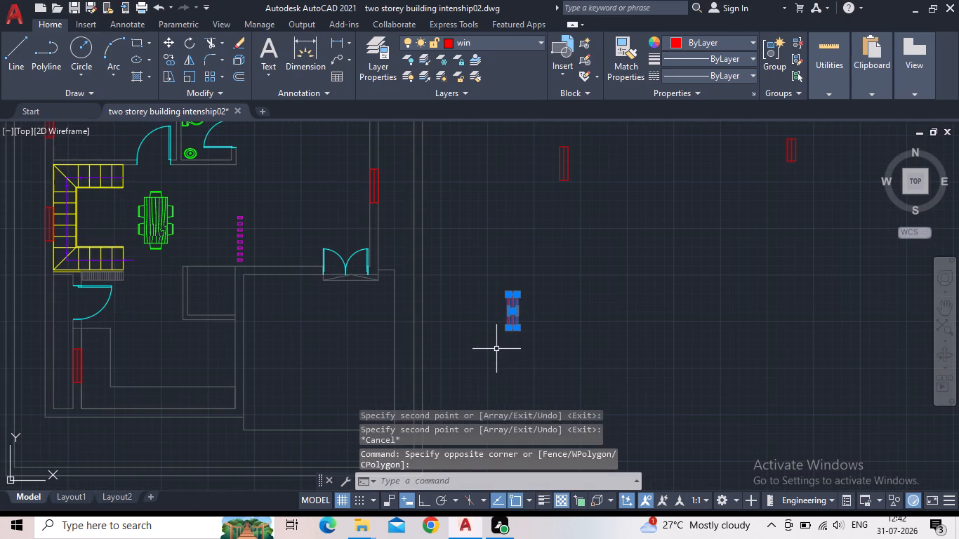
pyautogui.click(423, 494)
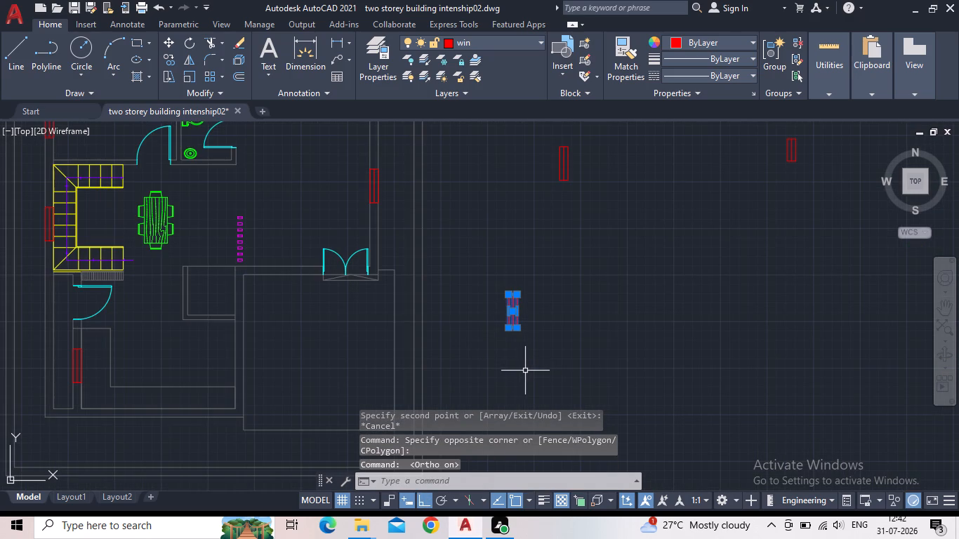
pyautogui.press('r')
pyautogui.press('o')
pyautogui.press('space')
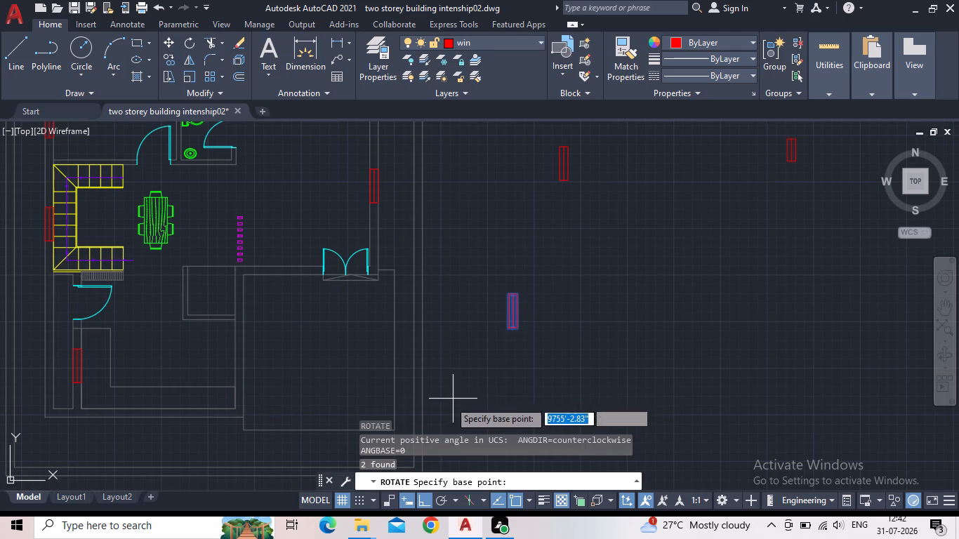
pyautogui.scroll(5, 480, 306)
pyautogui.scroll(-2, 702, 232)
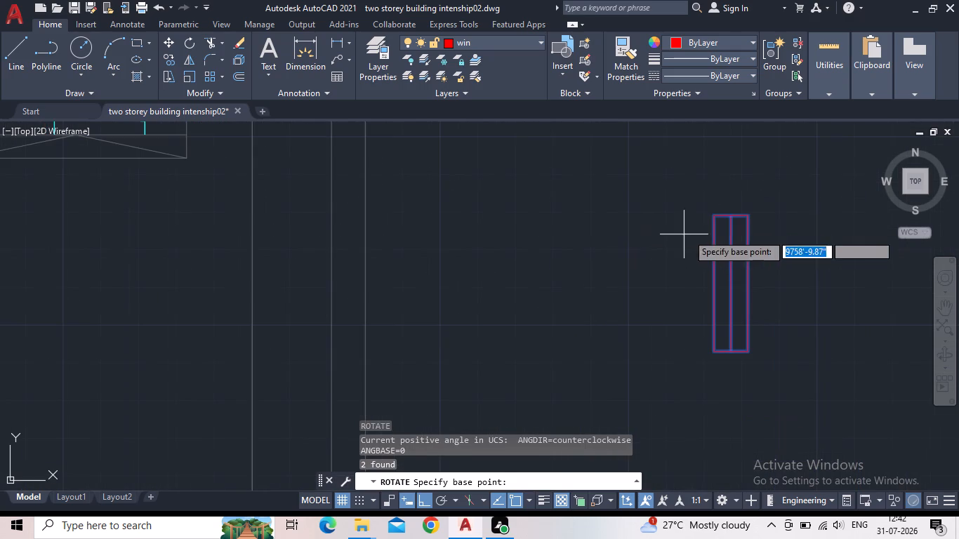
pyautogui.click(734, 215)
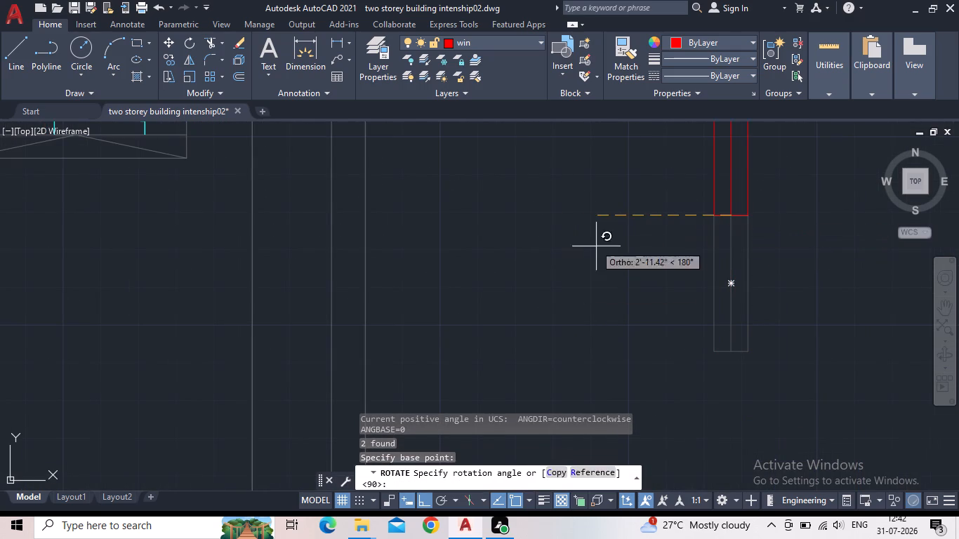
pyautogui.click(791, 326)
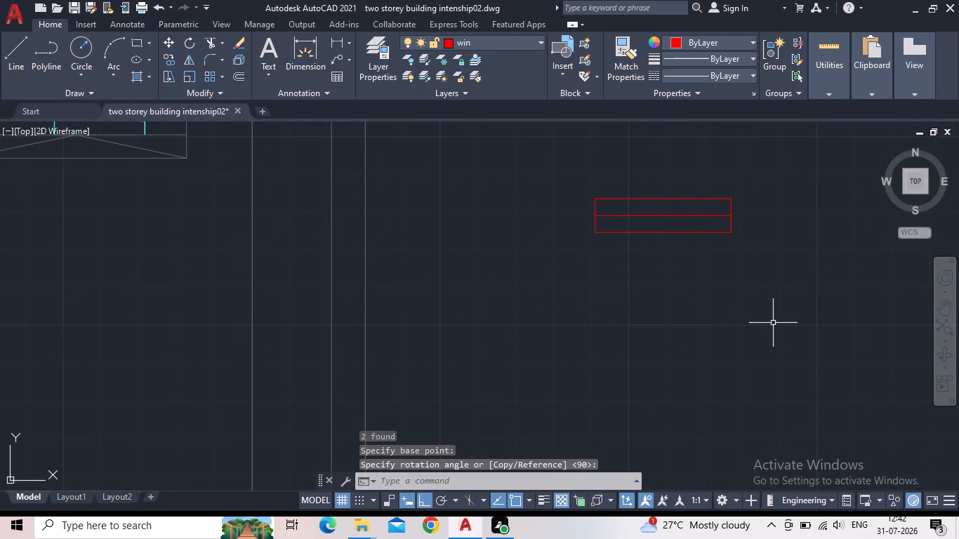
# Copy the horizontal 3' window from its lower-left corner into the south wall of the southwest room, near the middle.
pyautogui.moveTo(774, 285); pyautogui.dragTo(730, 269)
pyautogui.click(548, 187)
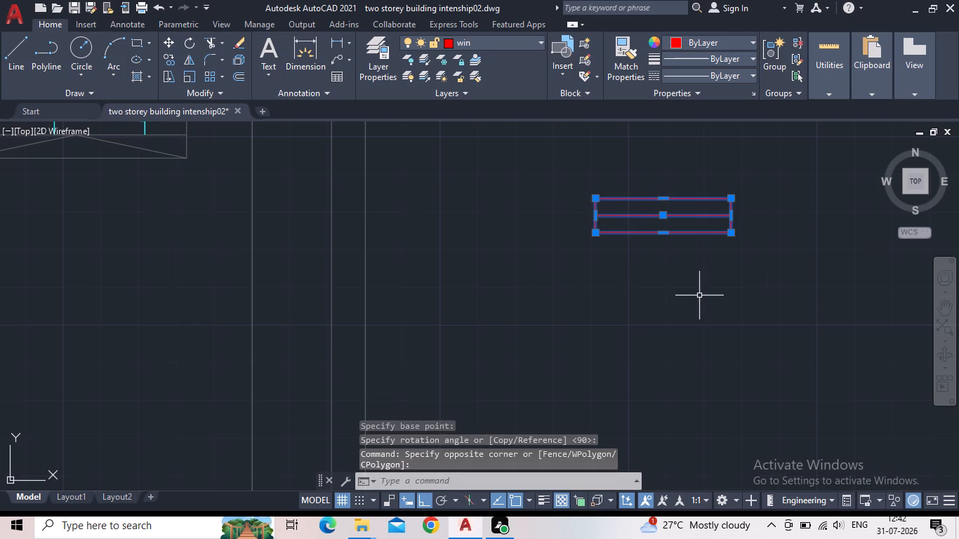
pyautogui.press('c')
pyautogui.press('o')
pyautogui.press('Return')
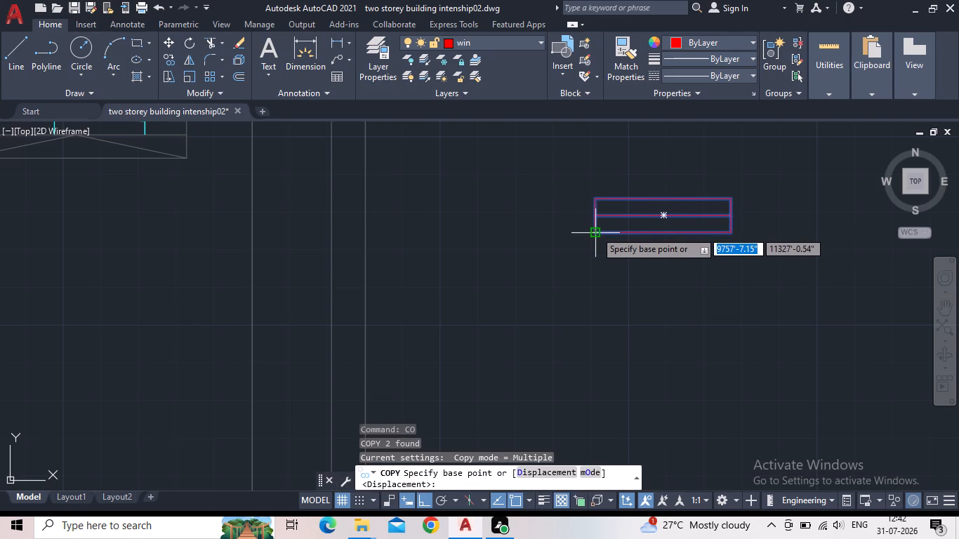
pyautogui.click(595, 232)
pyautogui.moveTo(443, 248); pyautogui.dragTo(494, 258, button='middle')
pyautogui.scroll(-4, 494, 259)
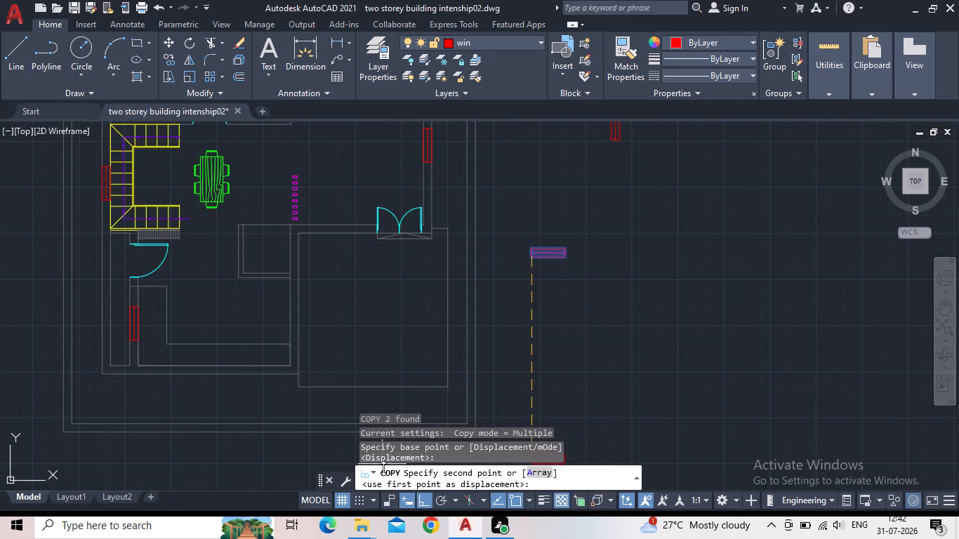
pyautogui.click(423, 503)
pyautogui.moveTo(312, 305); pyautogui.dragTo(429, 284, button='middle')
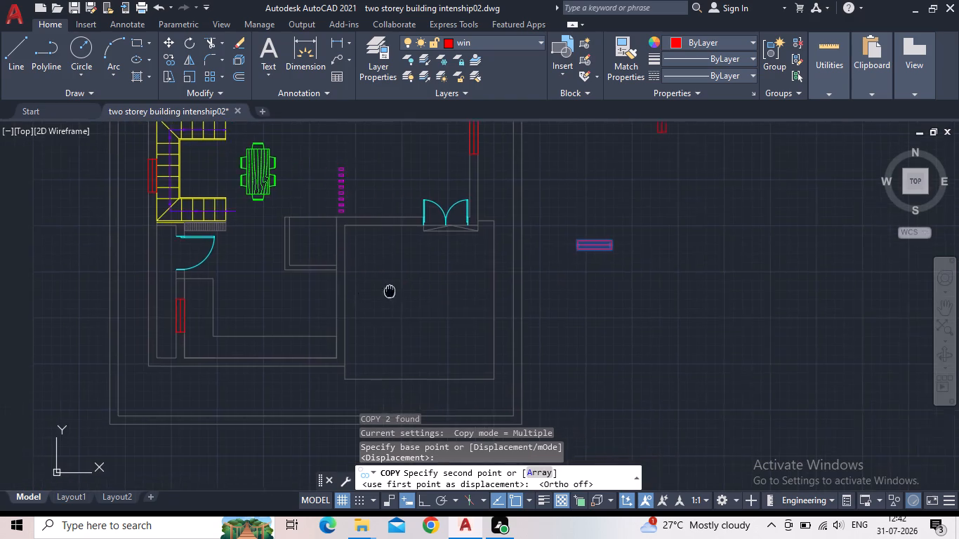
pyautogui.moveTo(429, 284); pyautogui.dragTo(451, 279, button='middle')
pyautogui.scroll(2, 368, 362)
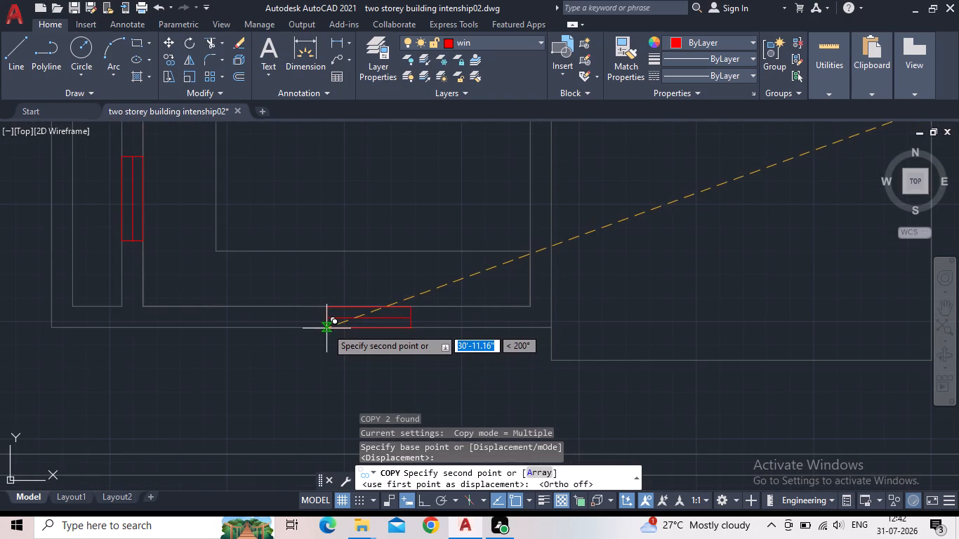
pyautogui.scroll(1, 326, 328)
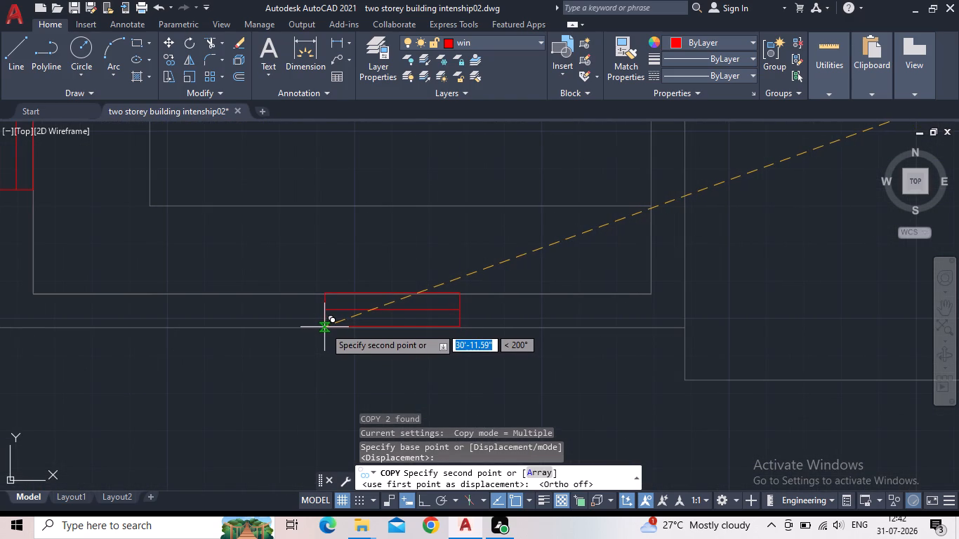
pyautogui.scroll(1, 324, 328)
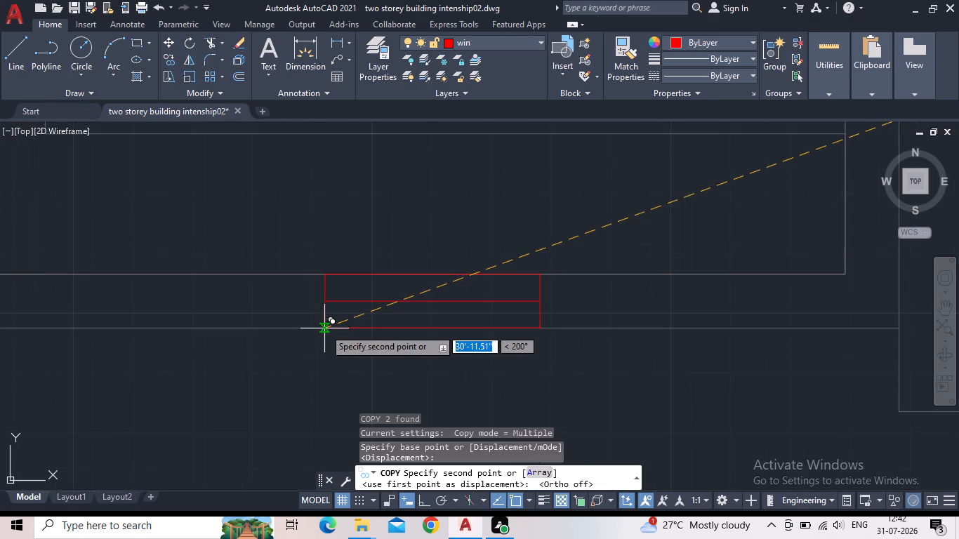
pyautogui.click(323, 328)
# Place another copy of the horizontal 3' window in the bedroom's north wall, between the bed and the bathroom door.
pyautogui.scroll(-2, 300, 264)
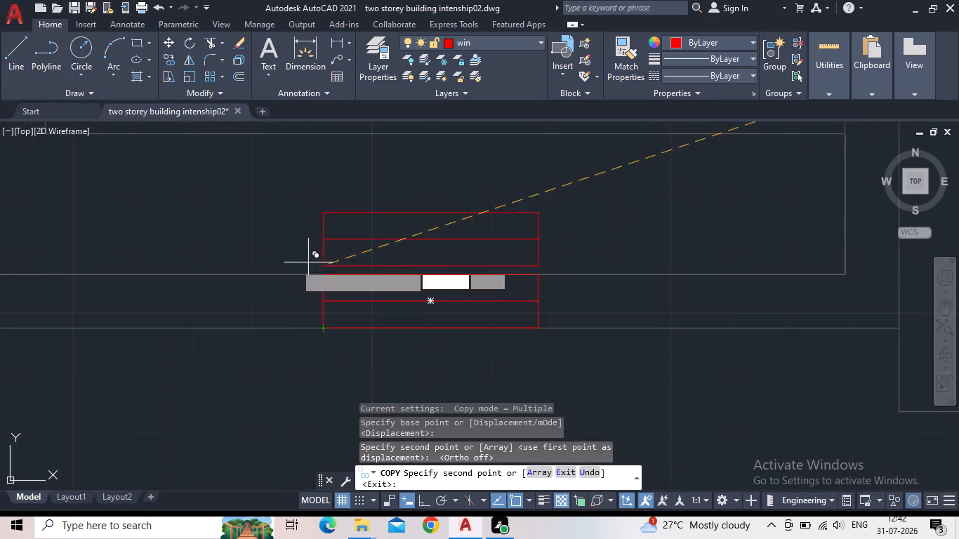
pyautogui.scroll(-3, 263, 246)
pyautogui.moveTo(284, 249); pyautogui.dragTo(570, 355, button='middle')
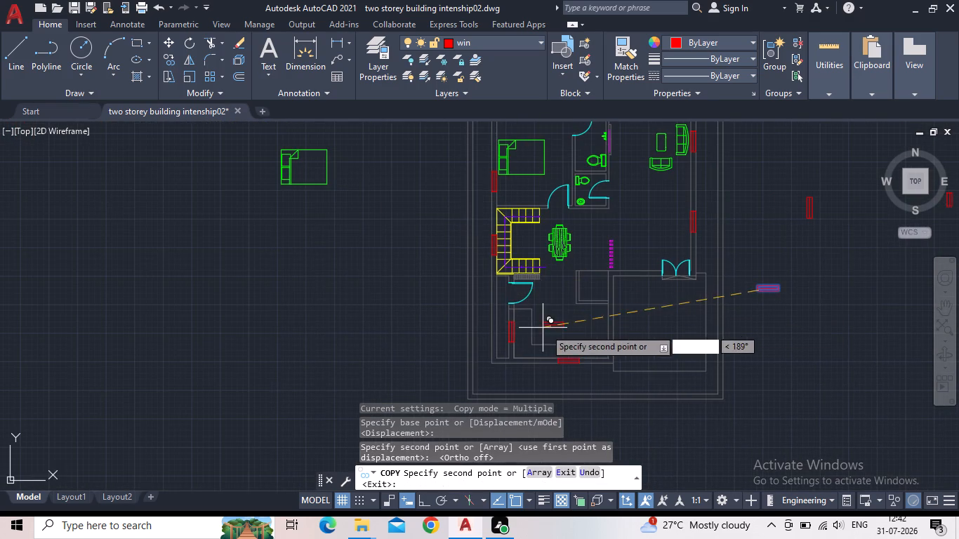
pyautogui.moveTo(548, 321); pyautogui.dragTo(388, 395, button='middle')
pyautogui.scroll(1, 355, 194)
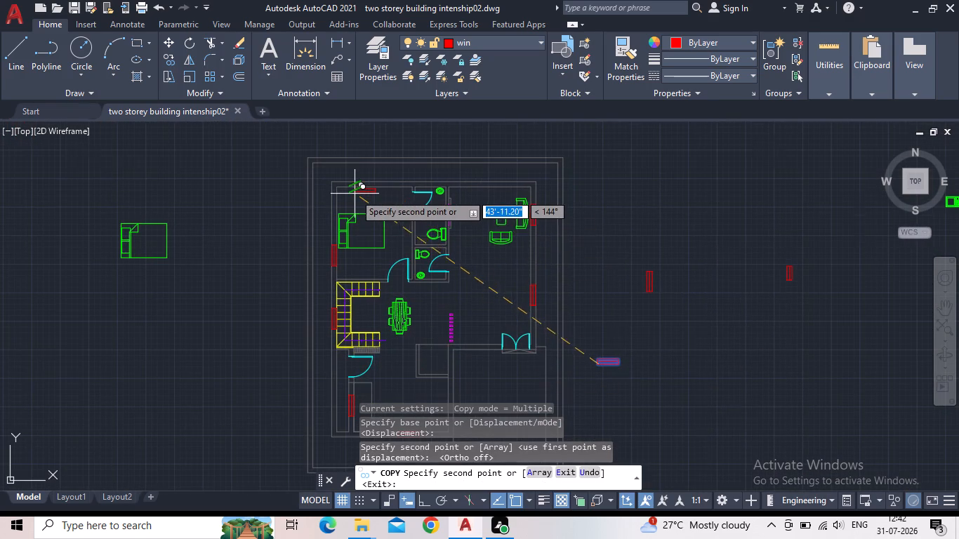
pyautogui.scroll(1, 355, 194)
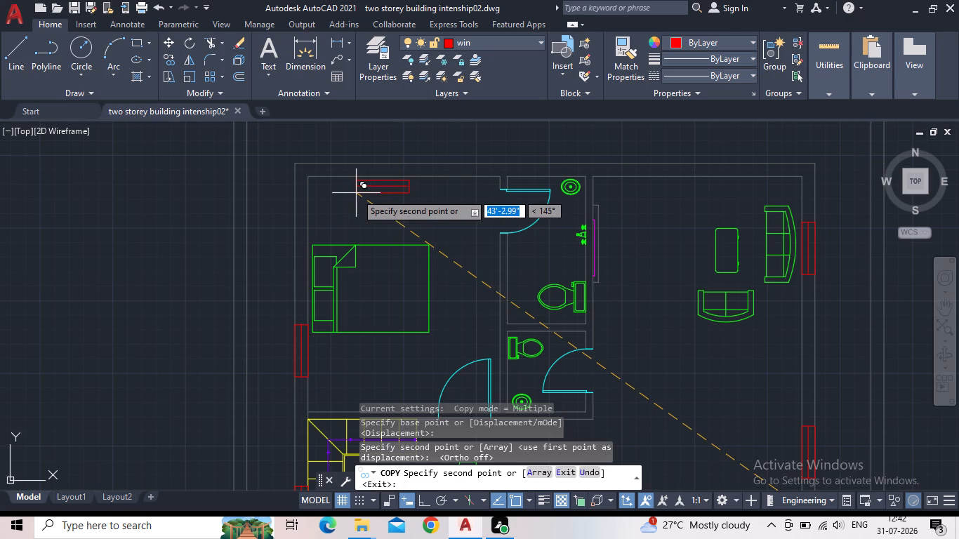
pyautogui.scroll(1, 378, 187)
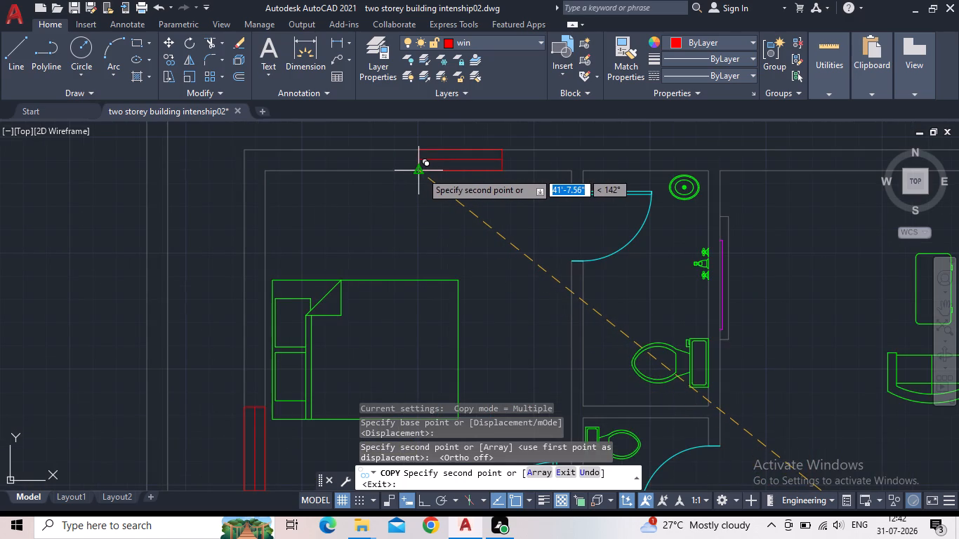
pyautogui.scroll(1, 419, 173)
pyautogui.click(419, 173)
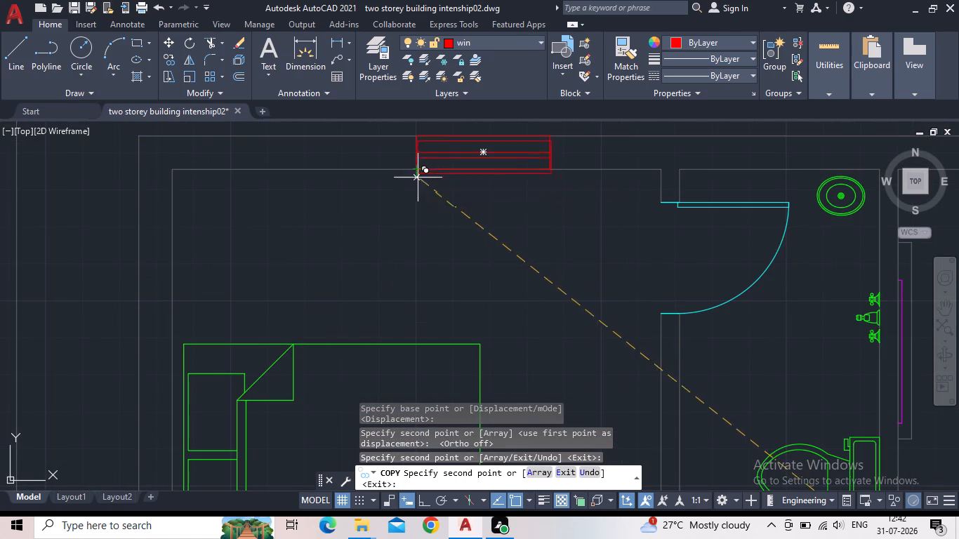
# Examine the living room's north wall and the walls near the entrance for further horizontal window positions, and end copying.
pyautogui.moveTo(426, 218); pyautogui.dragTo(284, 245, button='middle')
pyautogui.scroll(-2, 280, 248)
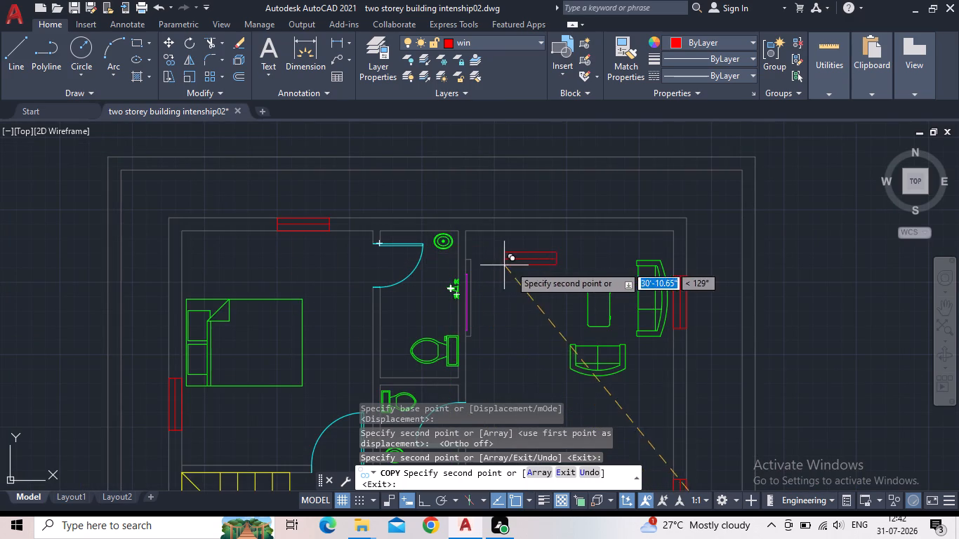
pyautogui.moveTo(545, 246); pyautogui.dragTo(425, 267, button='middle')
pyautogui.scroll(-1, 425, 258)
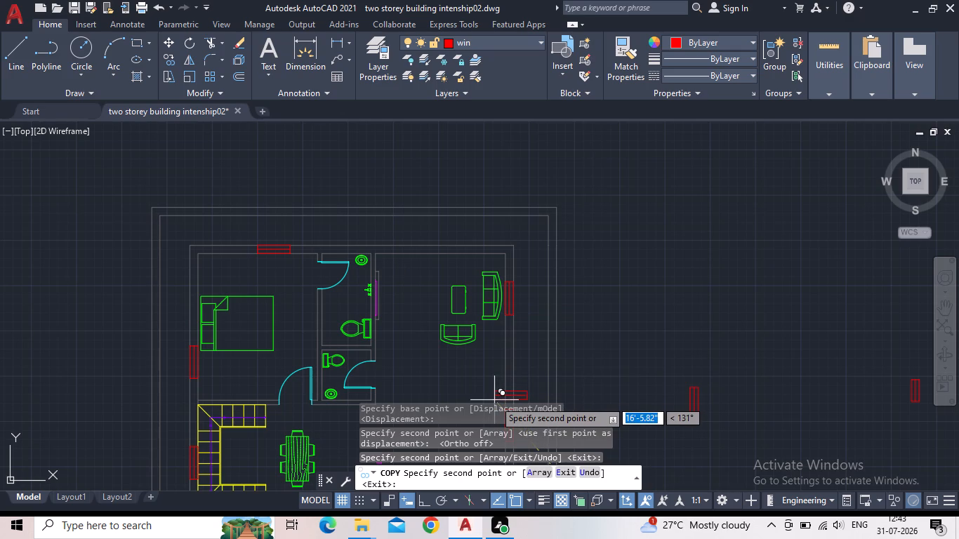
pyautogui.scroll(-1, 487, 421)
pyautogui.scroll(-1, 462, 340)
pyautogui.moveTo(462, 340); pyautogui.dragTo(513, 193, button='middle')
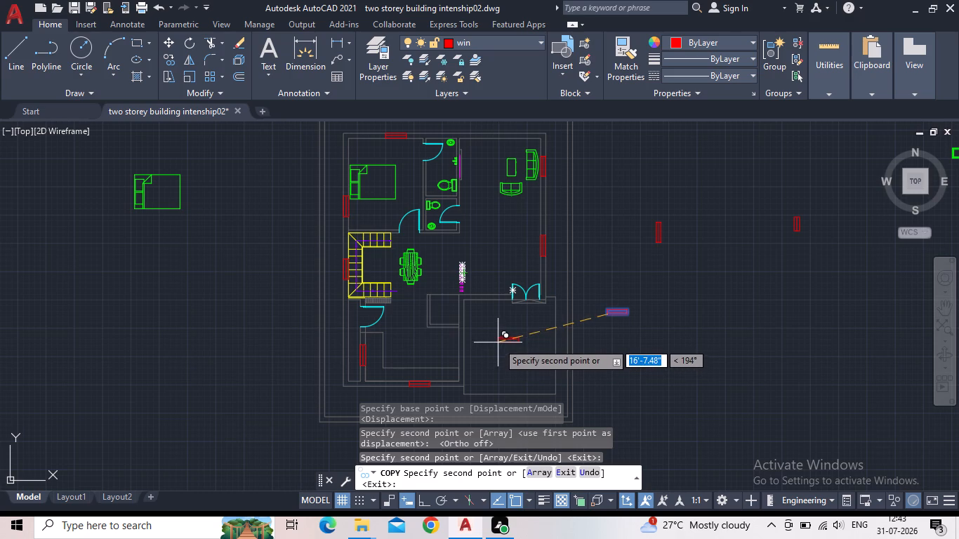
pyautogui.scroll(2, 443, 312)
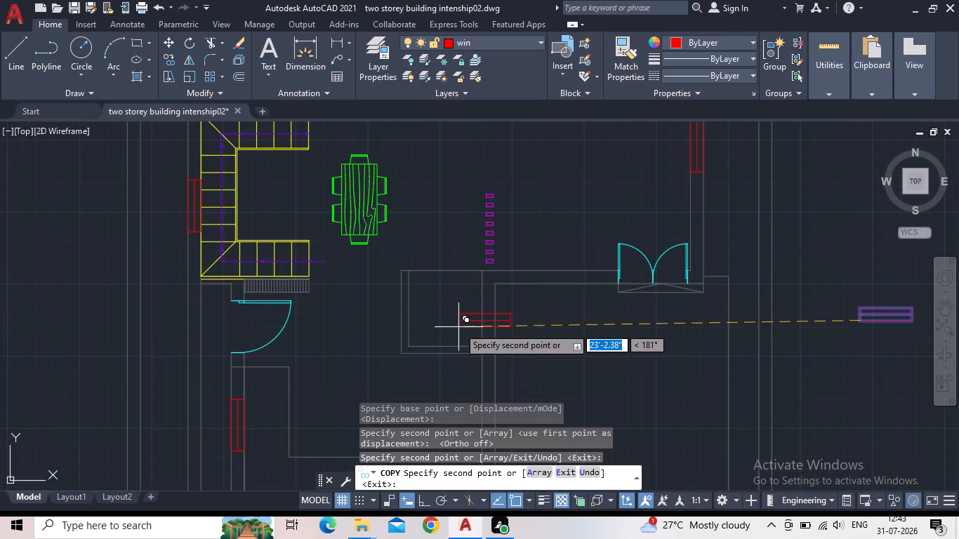
pyautogui.scroll(1, 439, 312)
pyautogui.moveTo(435, 310); pyautogui.dragTo(310, 285, button='middle')
pyautogui.scroll(-1, 310, 285)
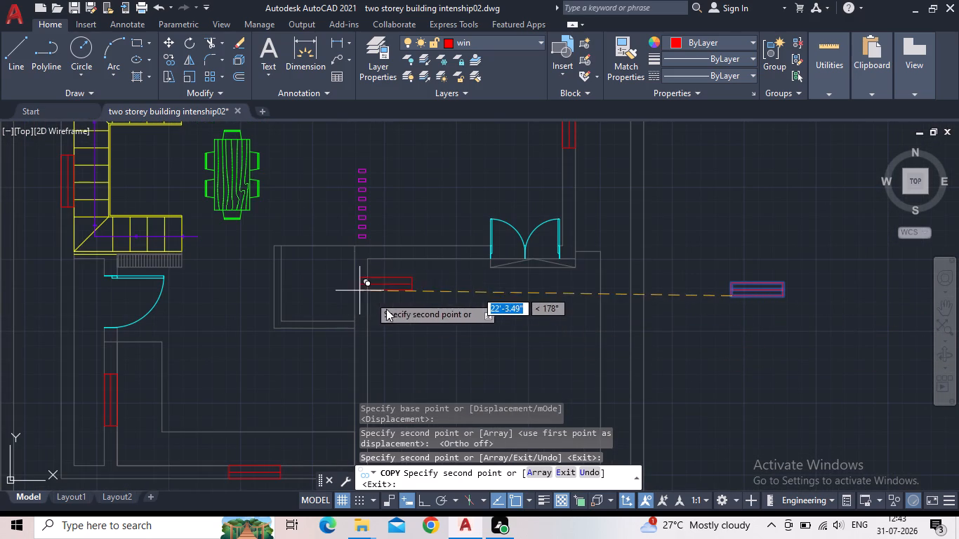
pyautogui.moveTo(740, 342); pyautogui.dragTo(536, 362, button='middle')
pyautogui.press('Escape')
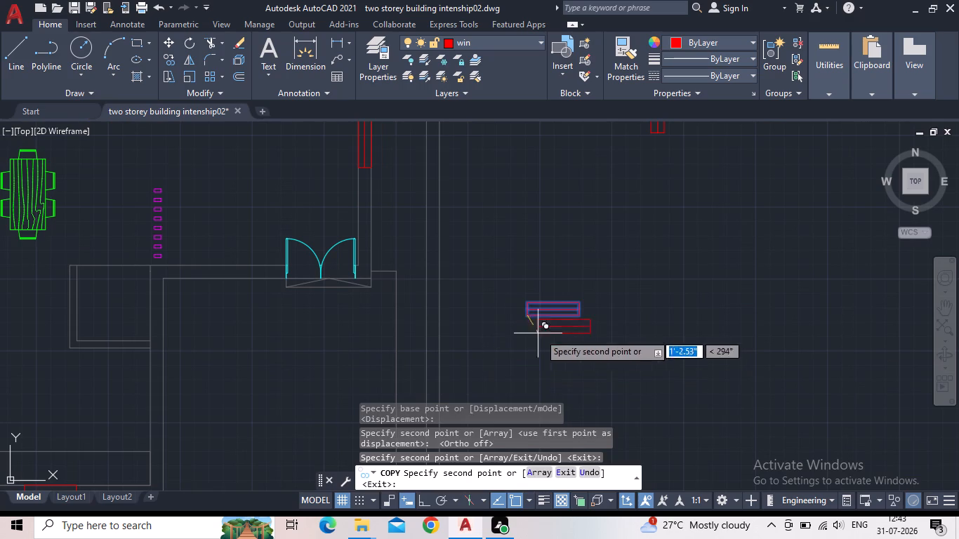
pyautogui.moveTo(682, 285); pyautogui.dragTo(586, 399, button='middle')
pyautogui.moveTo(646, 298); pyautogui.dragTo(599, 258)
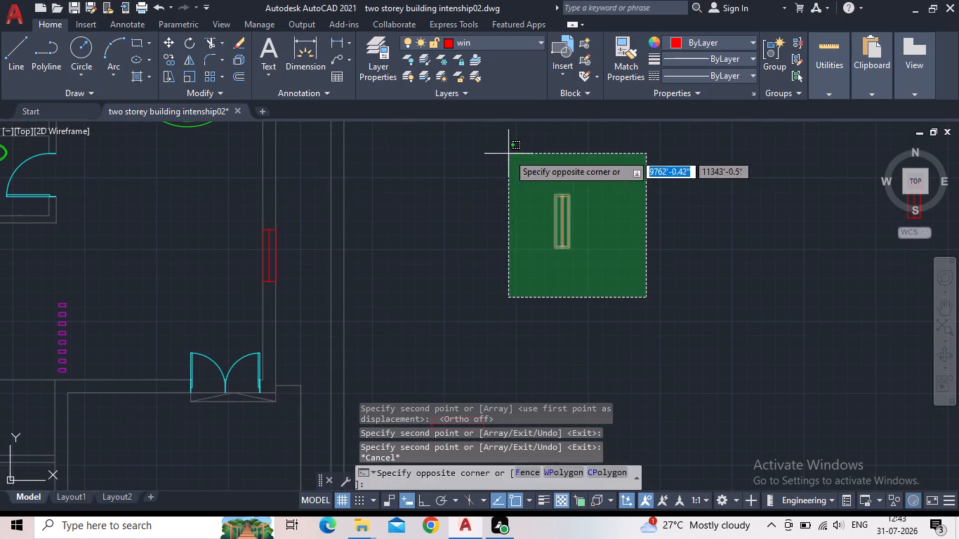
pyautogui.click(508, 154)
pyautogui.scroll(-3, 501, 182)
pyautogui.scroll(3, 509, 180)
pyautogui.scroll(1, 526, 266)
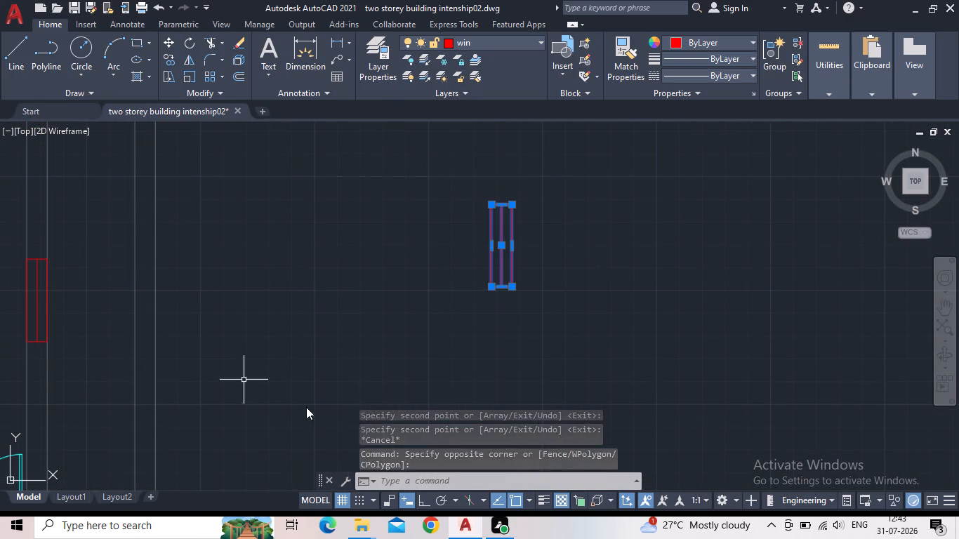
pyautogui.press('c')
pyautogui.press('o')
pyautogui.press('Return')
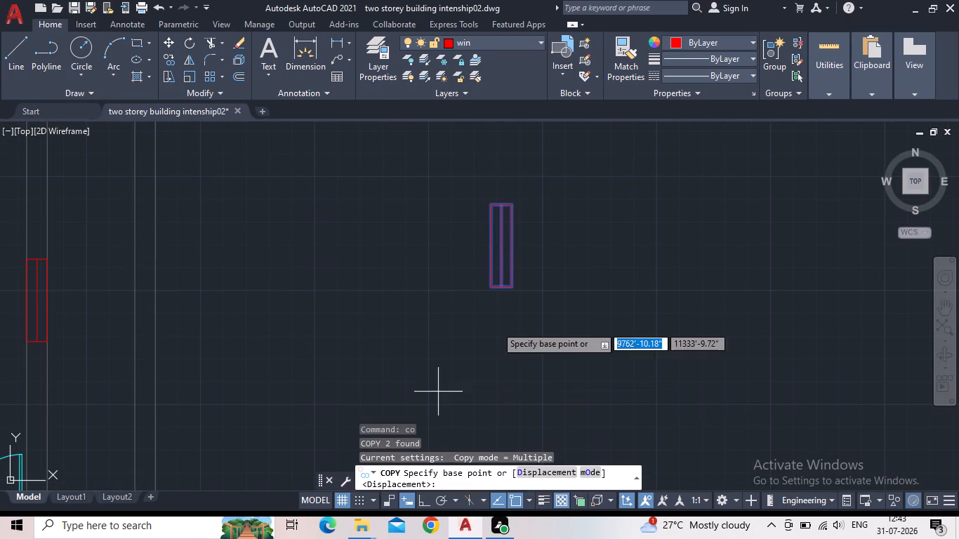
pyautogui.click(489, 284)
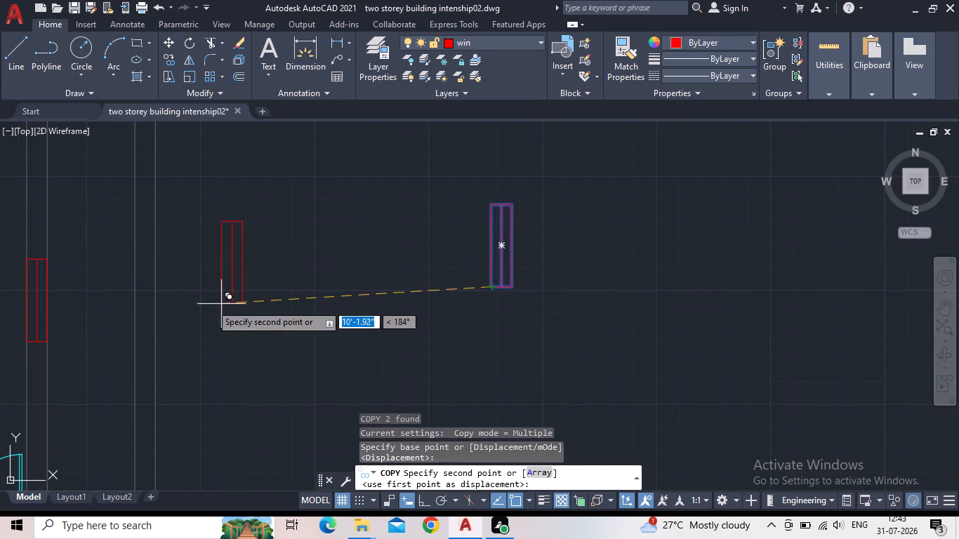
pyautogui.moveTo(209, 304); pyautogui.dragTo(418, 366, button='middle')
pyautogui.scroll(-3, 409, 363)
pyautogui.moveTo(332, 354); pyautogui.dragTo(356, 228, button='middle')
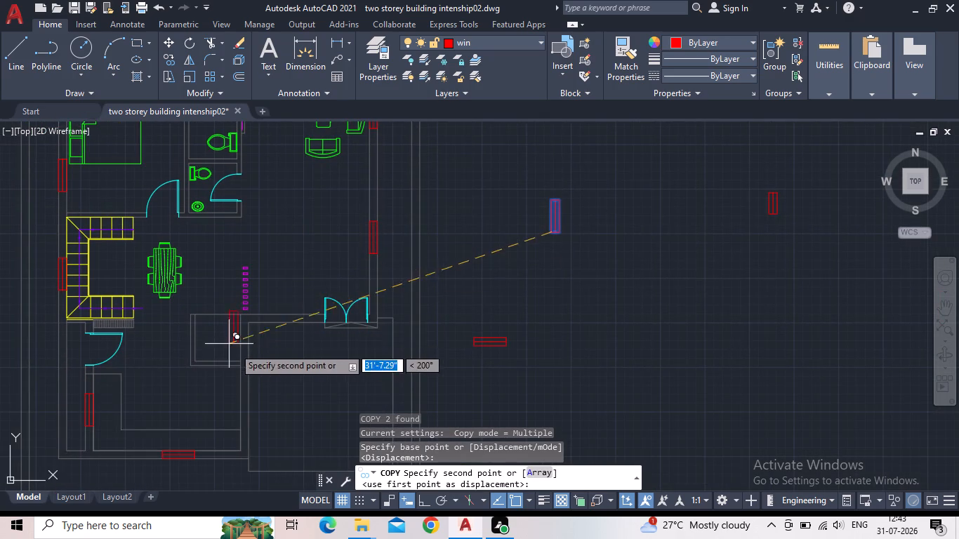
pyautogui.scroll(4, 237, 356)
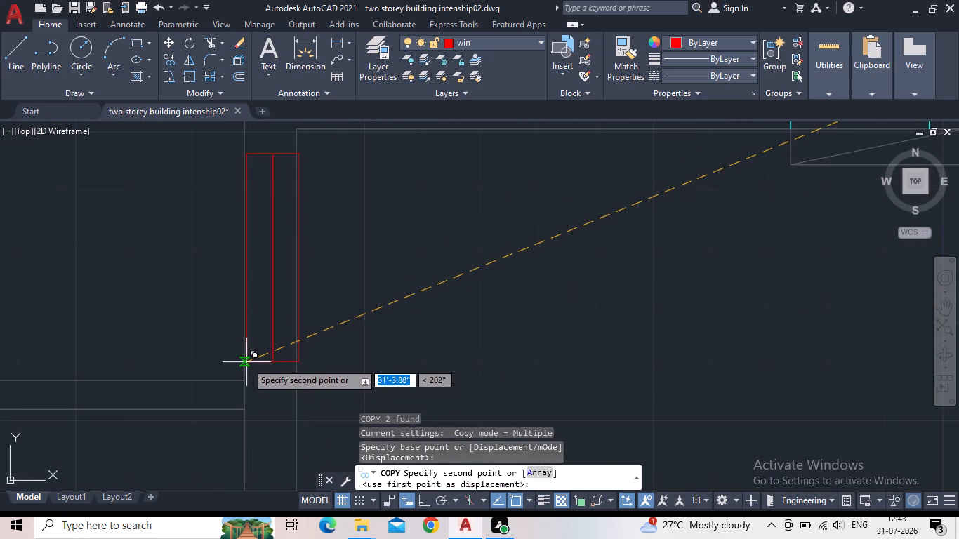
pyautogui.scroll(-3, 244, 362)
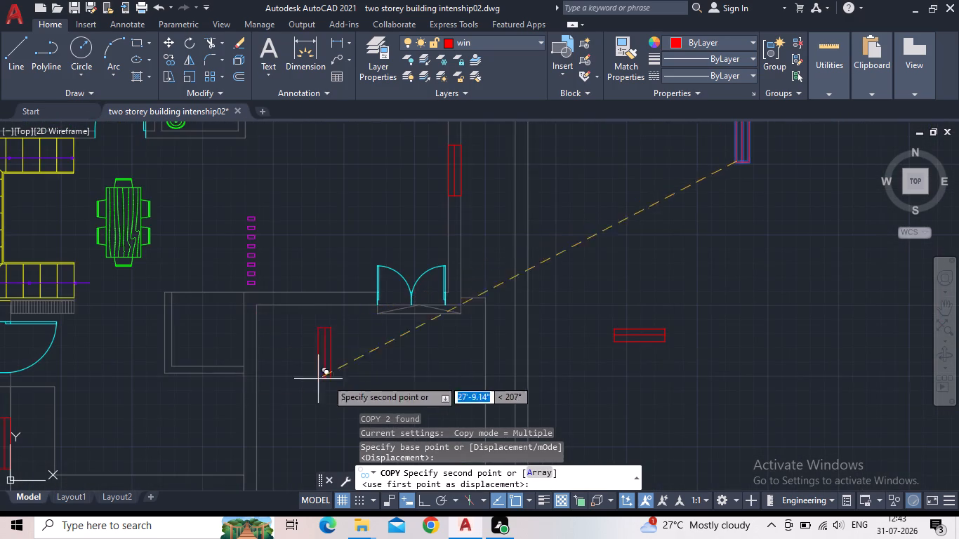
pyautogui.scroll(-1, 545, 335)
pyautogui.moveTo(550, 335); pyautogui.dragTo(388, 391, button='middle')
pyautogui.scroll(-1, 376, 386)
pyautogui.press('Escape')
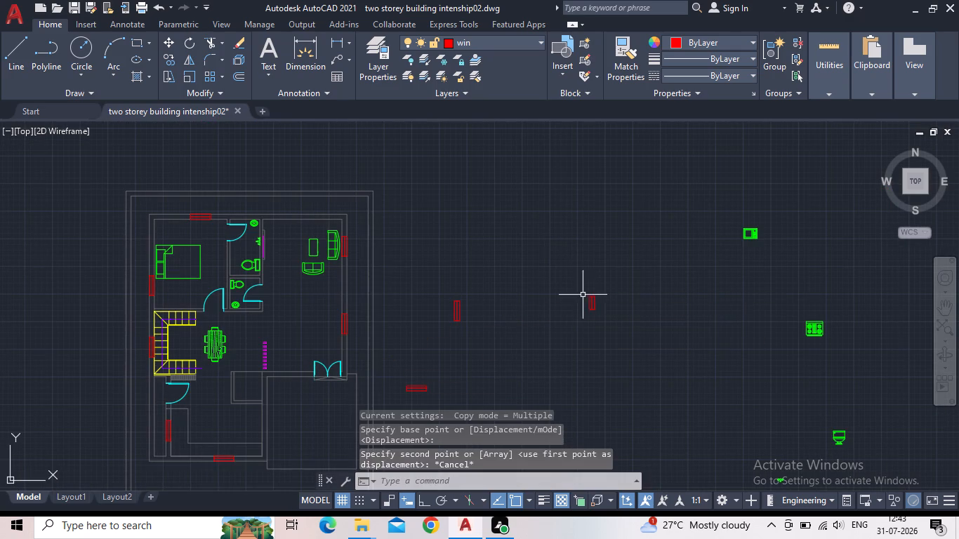
# Rotate the small spare vertical window 90° counterclockwise about the midpoint of its south end so it lies horizontally.
pyautogui.moveTo(604, 324); pyautogui.dragTo(596, 311)
pyautogui.click(559, 273)
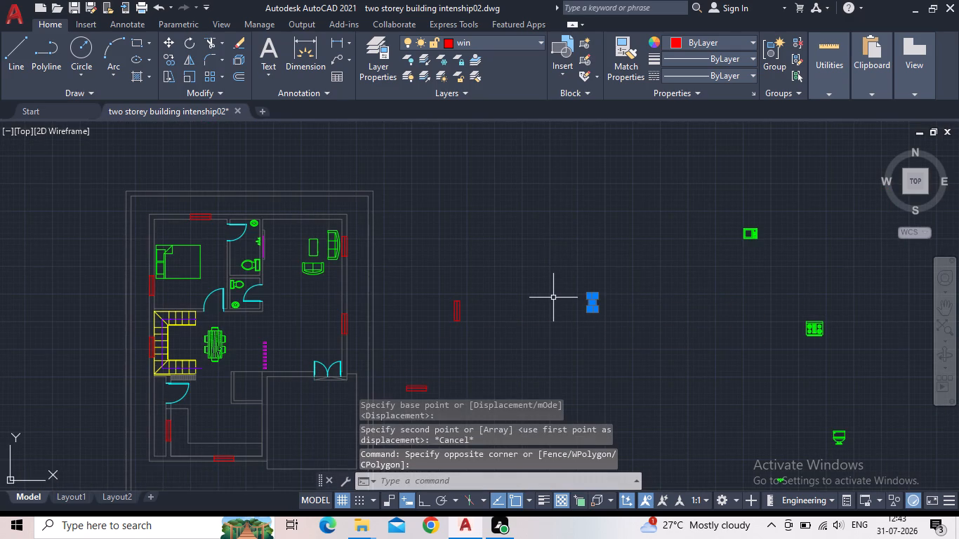
pyautogui.press('r')
pyautogui.press('o')
pyautogui.press('Return')
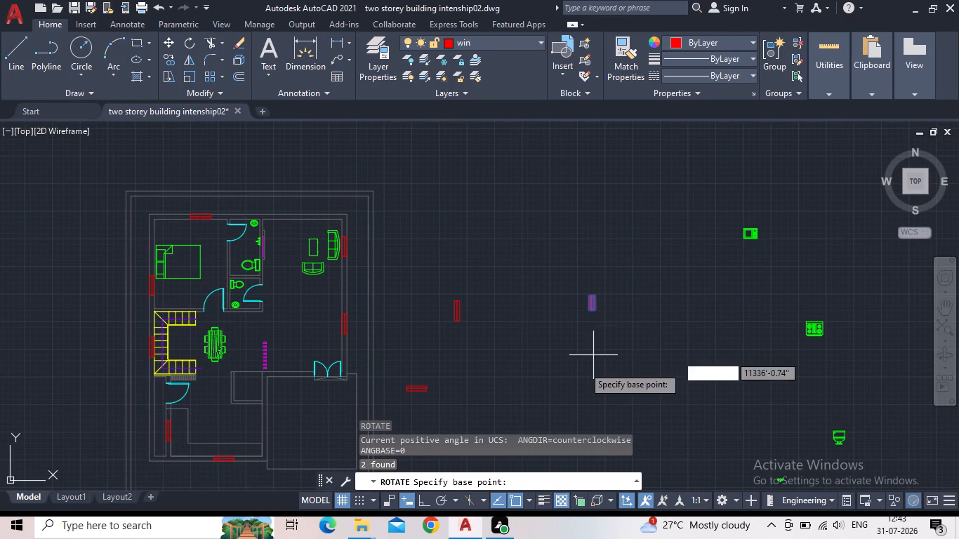
pyautogui.click(421, 501)
pyautogui.scroll(2, 576, 307)
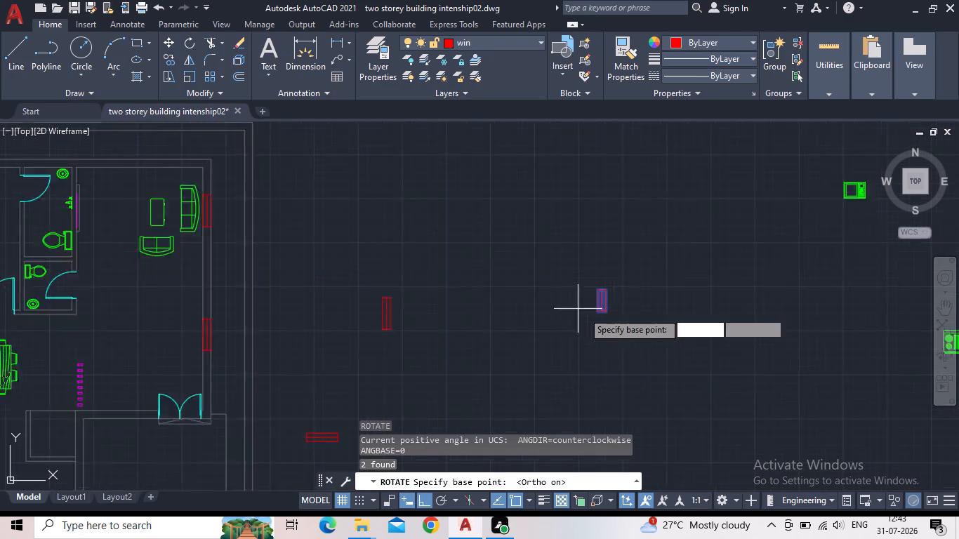
pyautogui.scroll(3, 637, 322)
pyautogui.moveTo(562, 292); pyautogui.dragTo(543, 292)
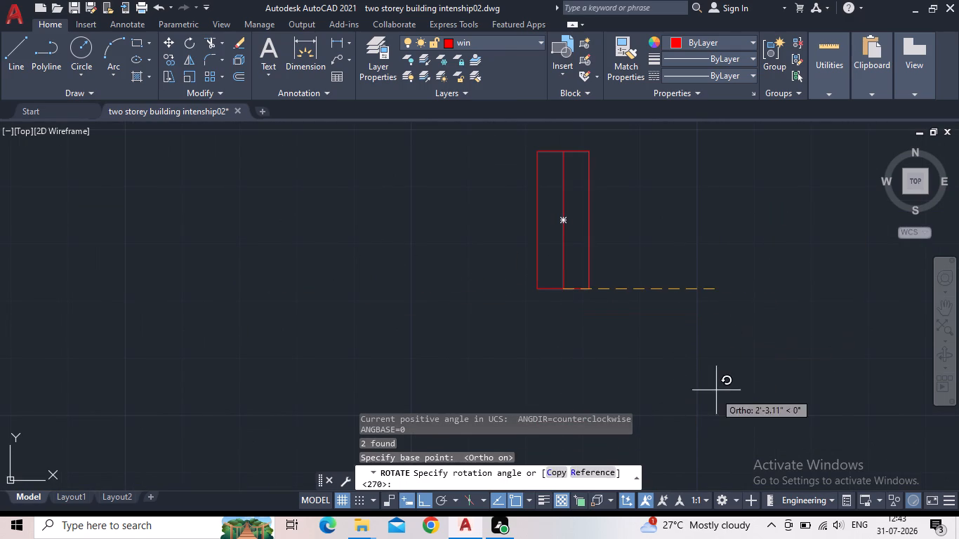
pyautogui.moveTo(421, 267); pyautogui.dragTo(232, 294, button='middle')
pyautogui.scroll(-3, 233, 294)
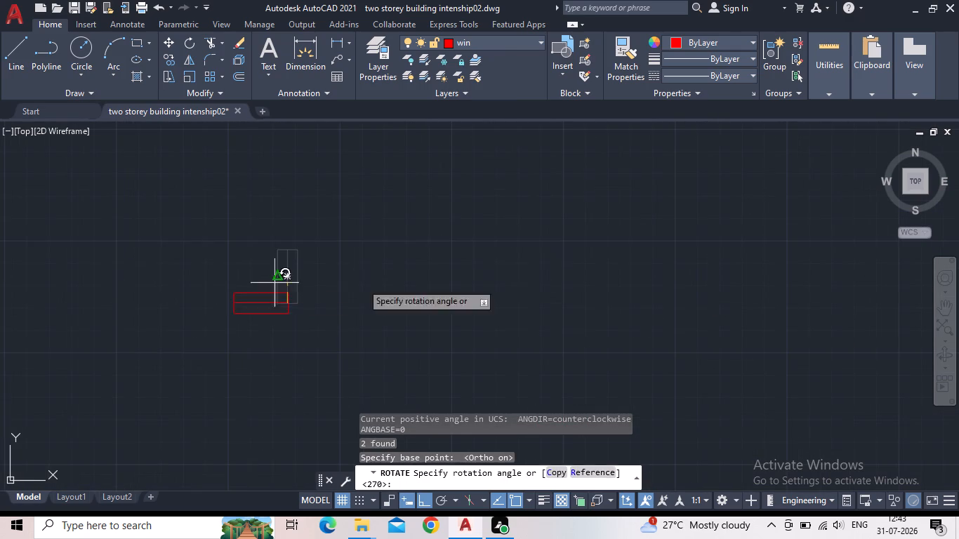
pyautogui.click(263, 157)
pyautogui.press('Escape')
# Copy the small horizontal window from its upper-left corner into the bathroom's north wall, just above the washbasin.
pyautogui.moveTo(274, 309); pyautogui.dragTo(253, 298)
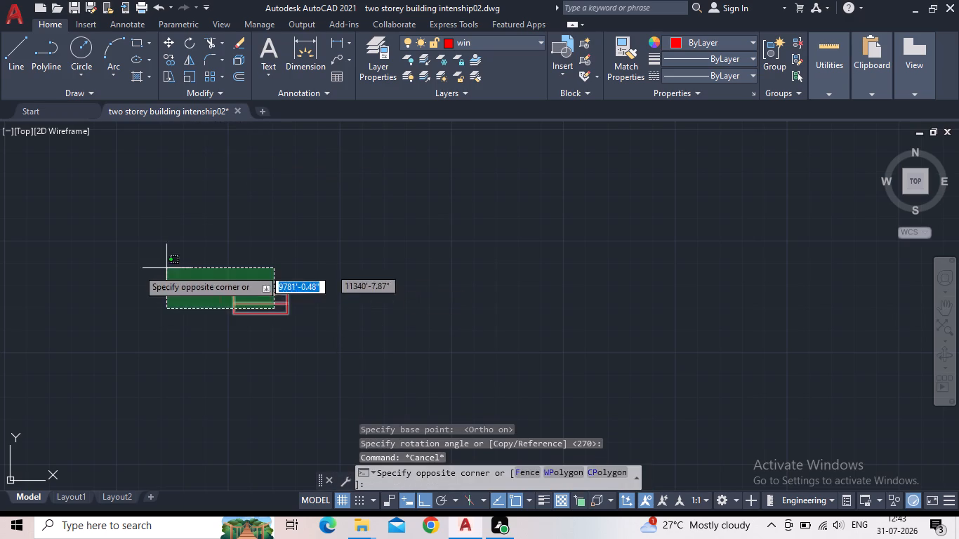
pyautogui.click(253, 305)
pyautogui.moveTo(298, 333); pyautogui.dragTo(256, 300)
pyautogui.click(201, 268)
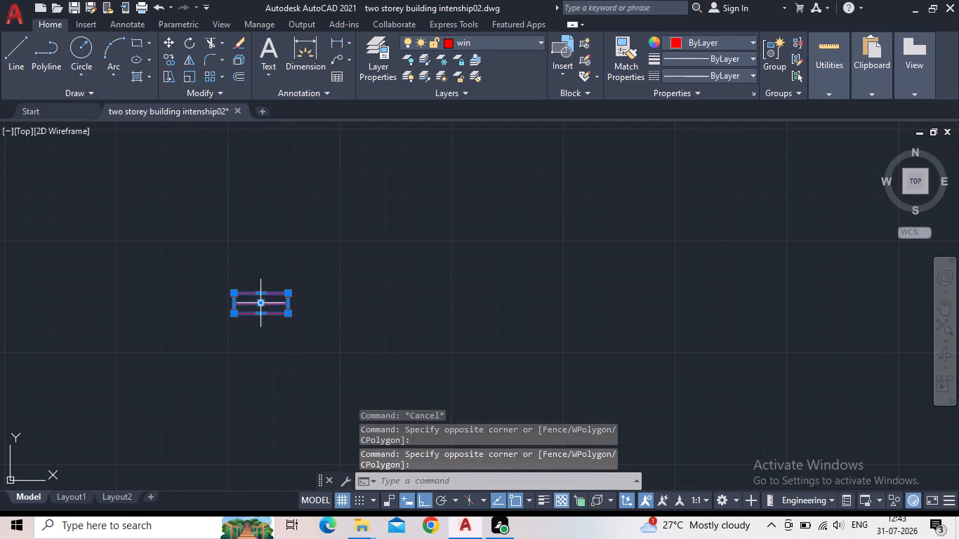
pyautogui.scroll(1, 287, 318)
pyautogui.press('c')
pyautogui.press('o')
pyautogui.press('Return')
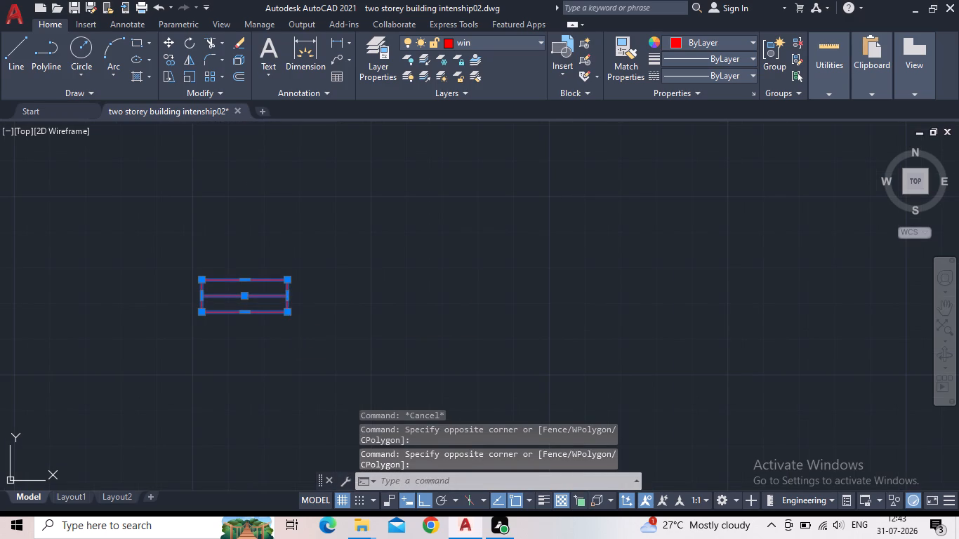
pyautogui.click(200, 283)
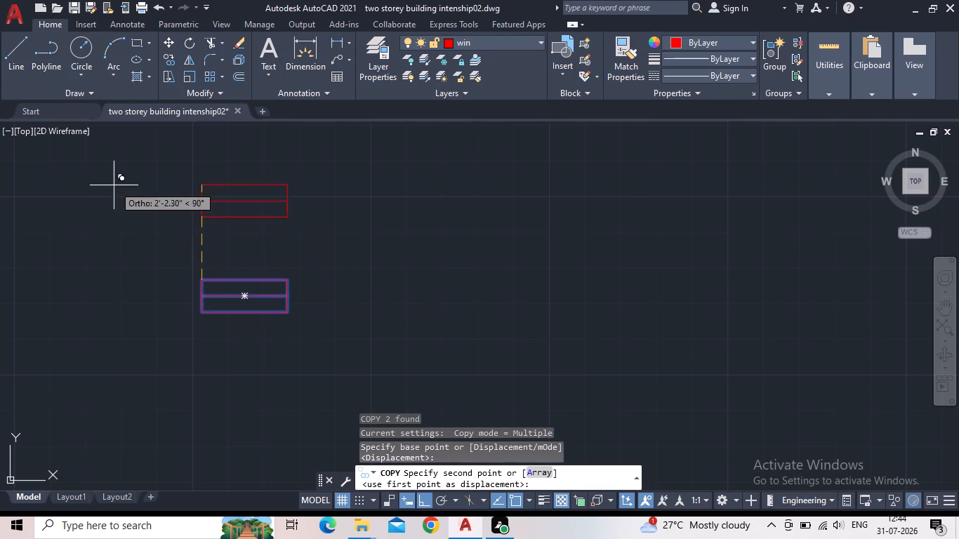
pyautogui.moveTo(114, 185); pyautogui.dragTo(336, 321, button='middle')
pyautogui.scroll(-3, 326, 321)
pyautogui.click(419, 498)
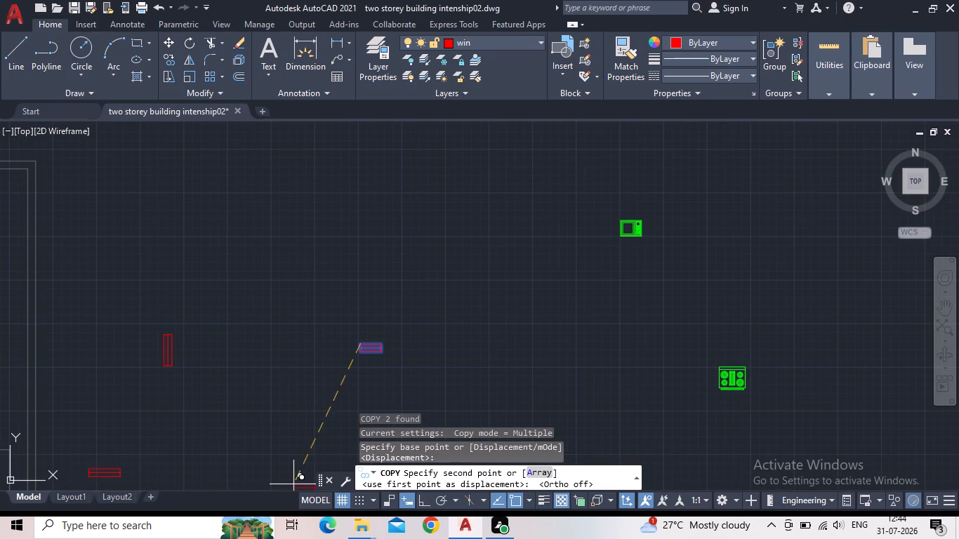
pyautogui.moveTo(87, 254); pyautogui.dragTo(327, 321, button='middle')
pyautogui.scroll(-3, 327, 321)
pyautogui.scroll(4, 212, 300)
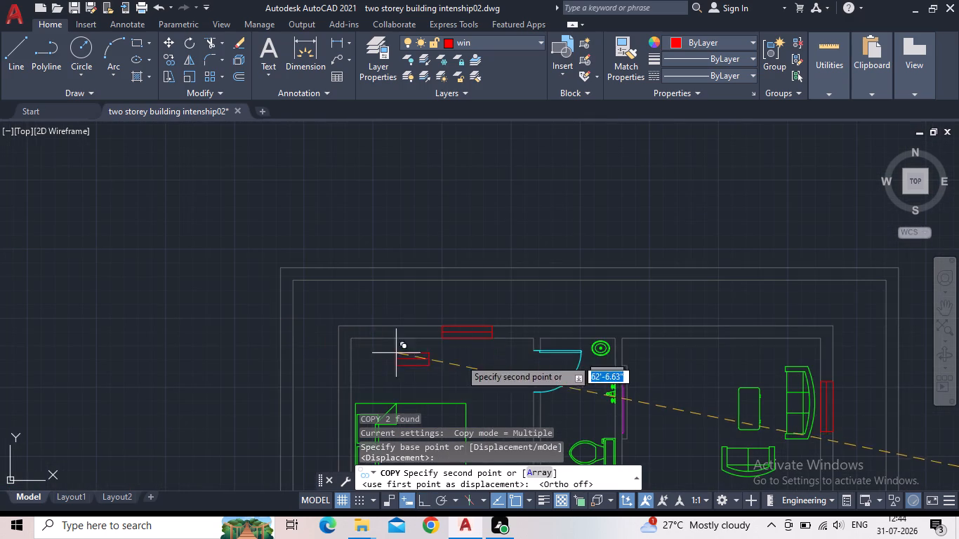
pyautogui.moveTo(502, 369); pyautogui.dragTo(281, 311, button='middle')
pyautogui.scroll(2, 388, 281)
pyautogui.scroll(1, 329, 278)
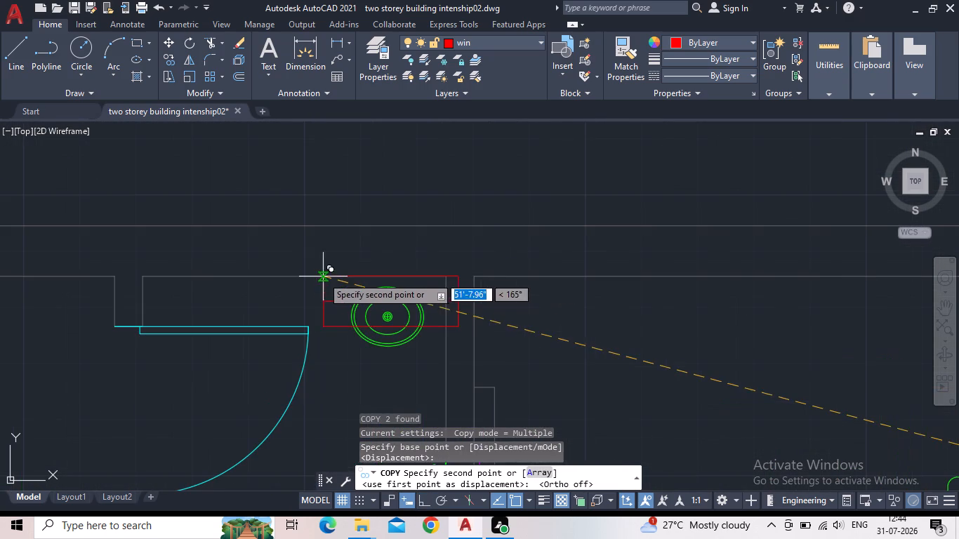
pyautogui.click(277, 227)
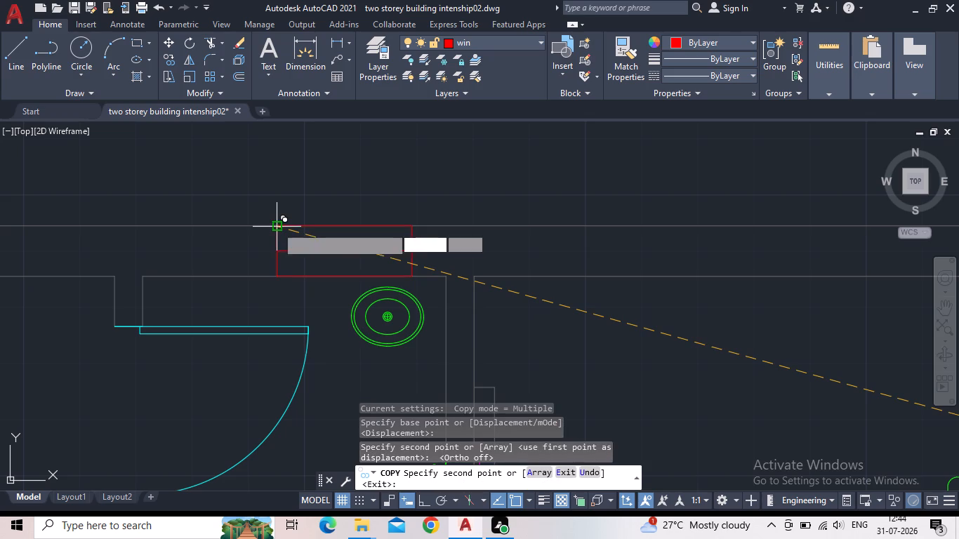
# Examine the living room's north wall and the southern rooms for further small-window positions, and end copying.
pyautogui.scroll(-1, 447, 335)
pyautogui.moveTo(447, 335); pyautogui.dragTo(372, 313, button='middle')
pyautogui.scroll(-1, 369, 312)
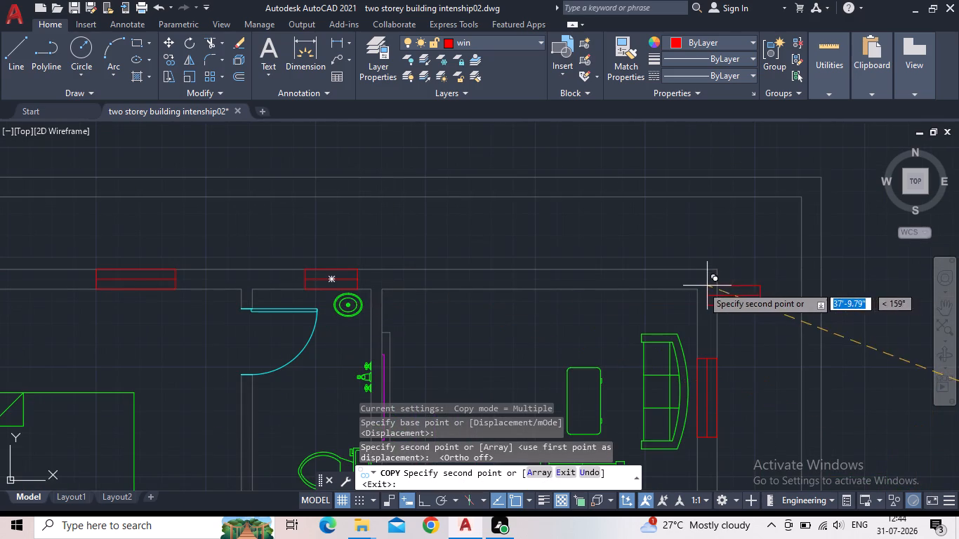
pyautogui.scroll(2, 692, 286)
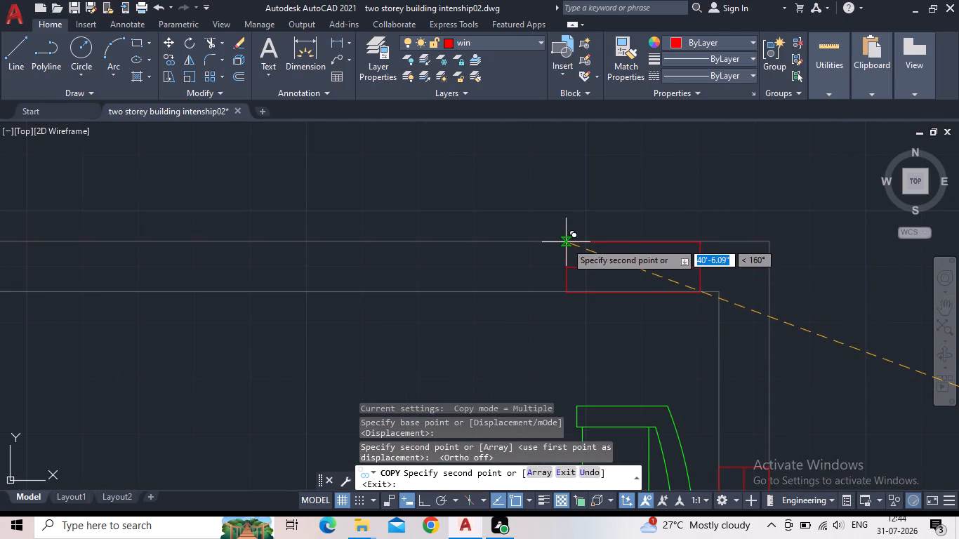
pyautogui.scroll(-2, 564, 242)
pyautogui.moveTo(510, 262); pyautogui.dragTo(484, 265, button='middle')
pyautogui.scroll(-1, 476, 265)
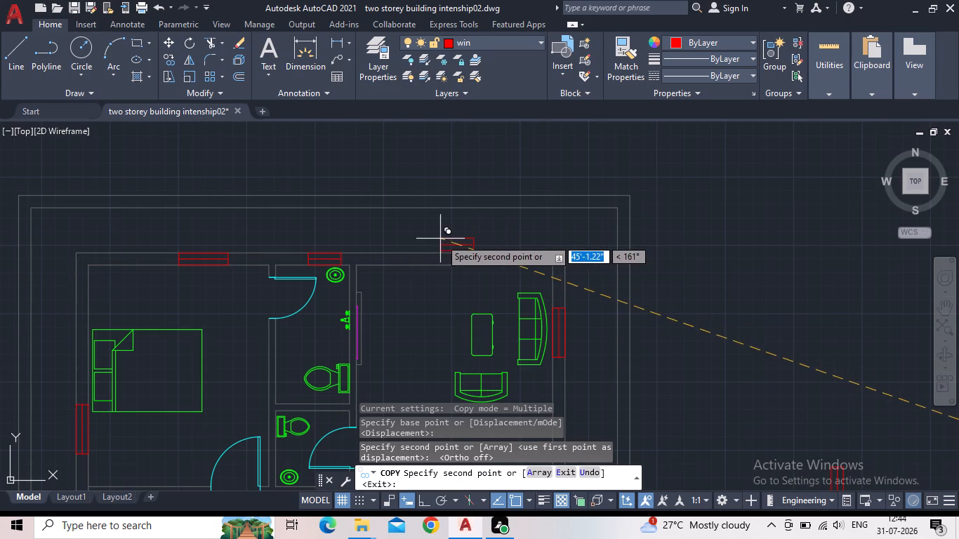
pyautogui.scroll(-1, 297, 347)
pyautogui.moveTo(300, 329); pyautogui.dragTo(509, 40, button='middle')
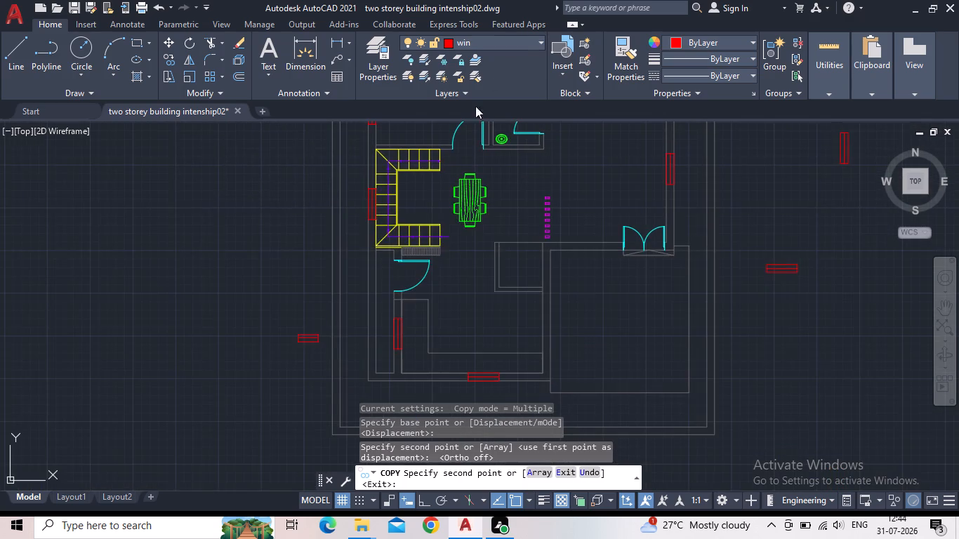
pyautogui.scroll(-1, 462, 176)
pyautogui.moveTo(468, 271); pyautogui.dragTo(401, 298, button='middle')
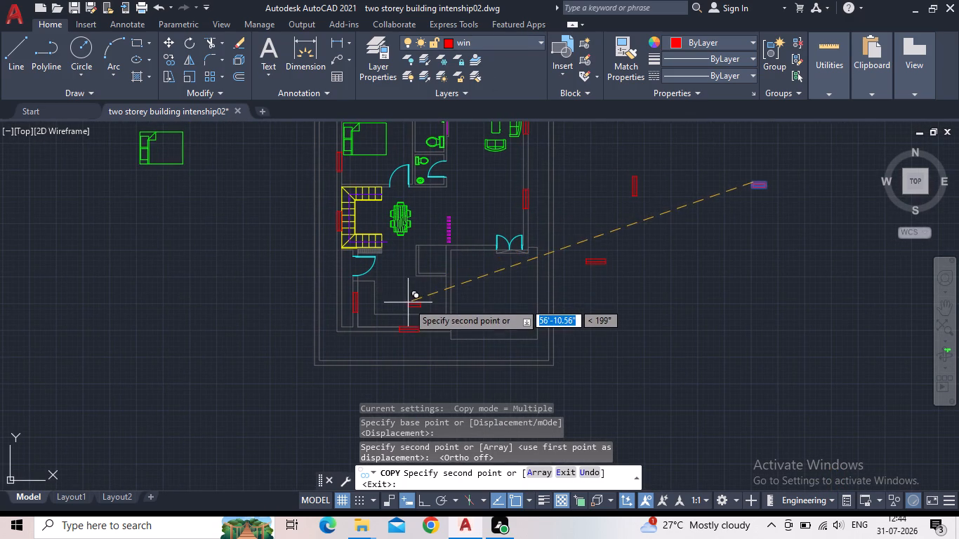
pyautogui.scroll(-1, 382, 316)
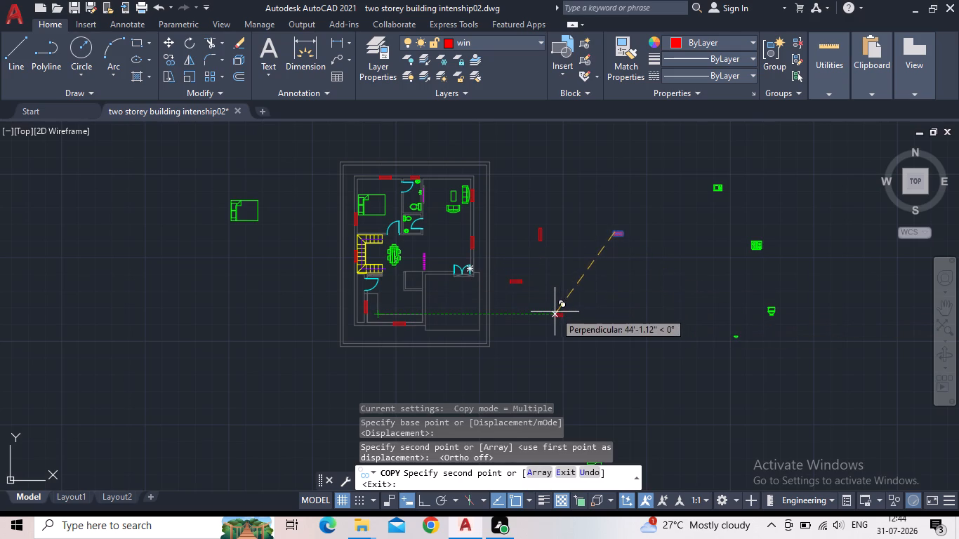
pyautogui.press('Escape')
# Draw a vertical 9" line across the thickness of the living room's north wall, northwest of the coffee table.
pyautogui.scroll(1, 514, 279)
pyautogui.moveTo(588, 260); pyautogui.dragTo(477, 350, button='middle')
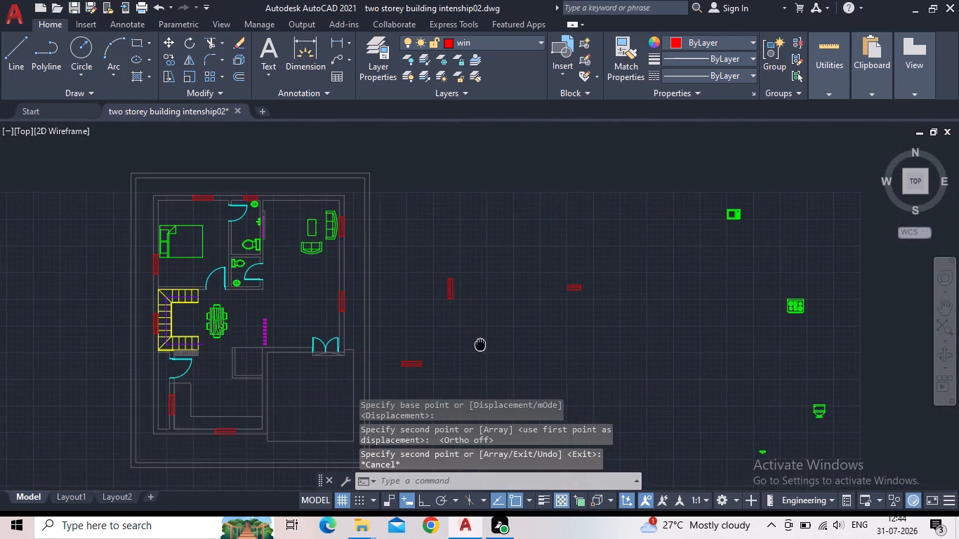
pyautogui.scroll(2, 315, 234)
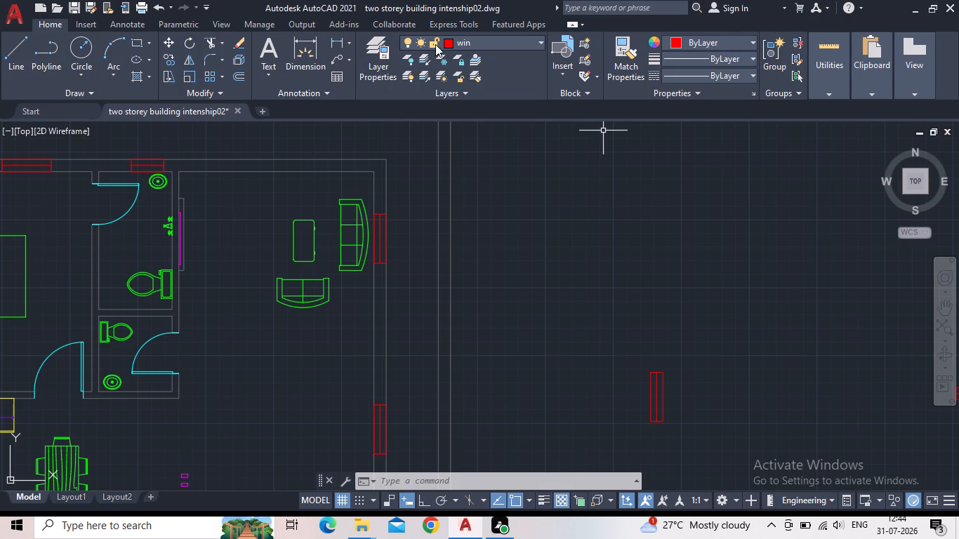
pyautogui.click(12, 48)
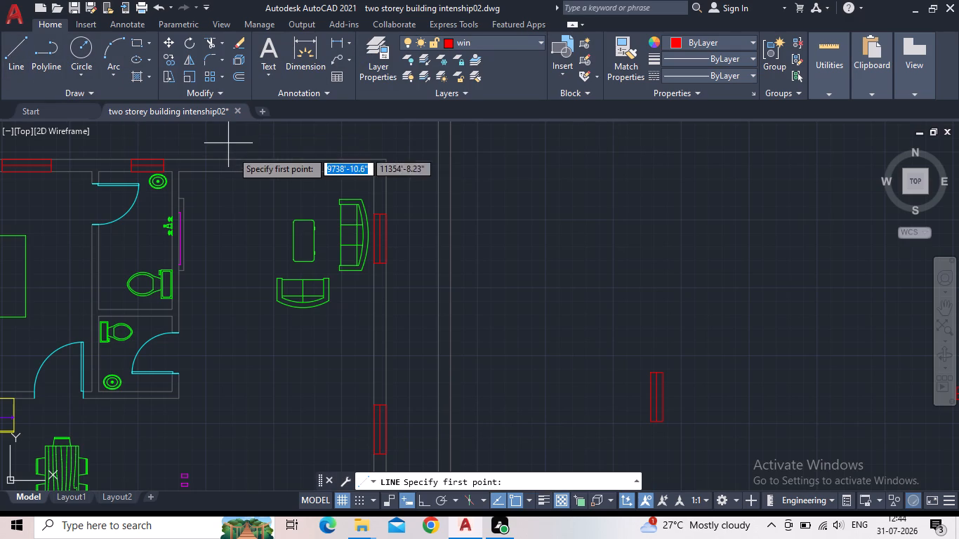
pyautogui.scroll(1, 273, 166)
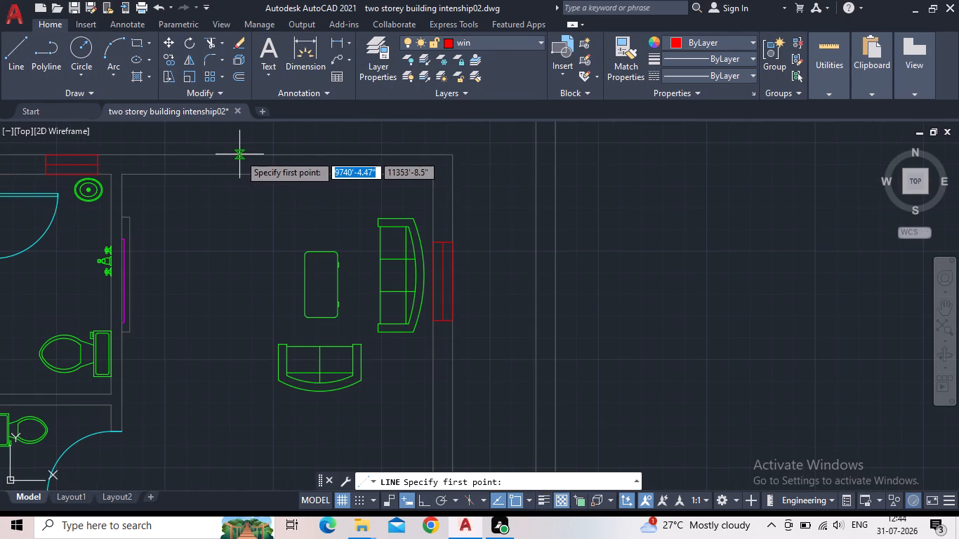
pyautogui.click(239, 154)
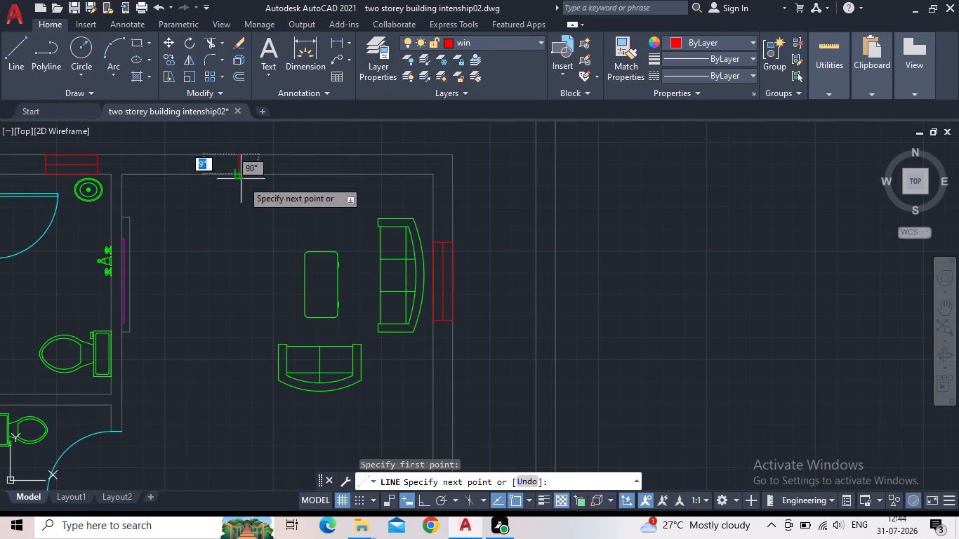
pyautogui.click(420, 502)
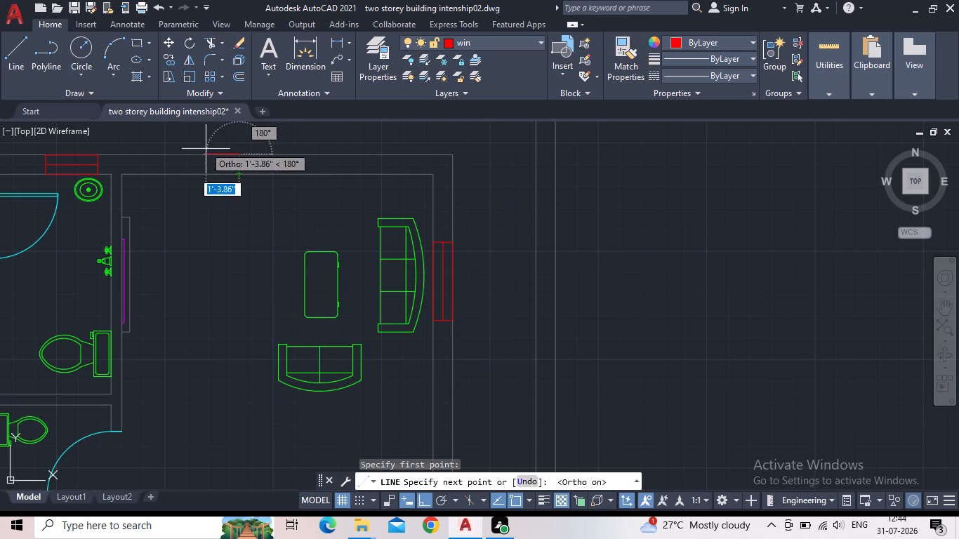
pyautogui.click(235, 178)
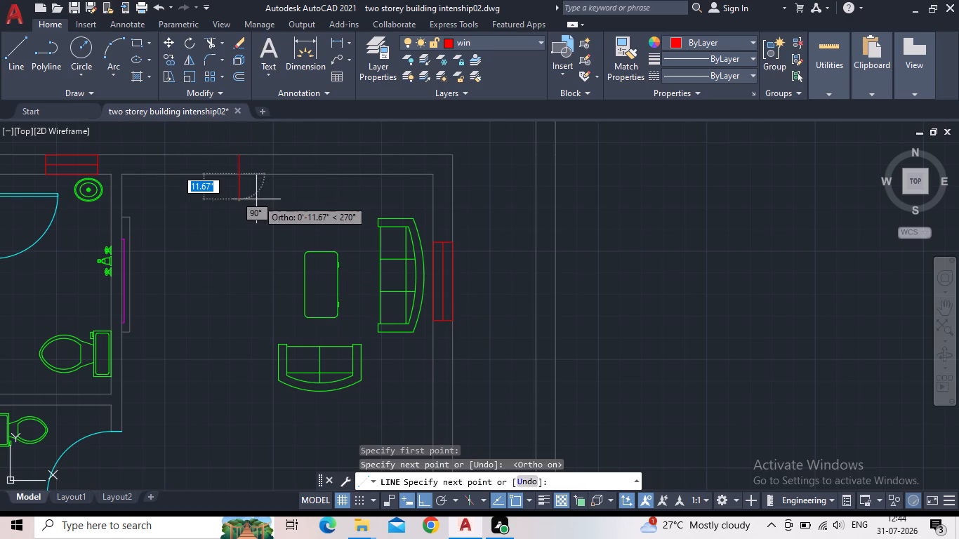
pyautogui.press('Escape')
pyautogui.scroll(1, 263, 173)
pyautogui.moveTo(263, 173); pyautogui.dragTo(166, 211, button='middle')
pyautogui.scroll(1, 137, 204)
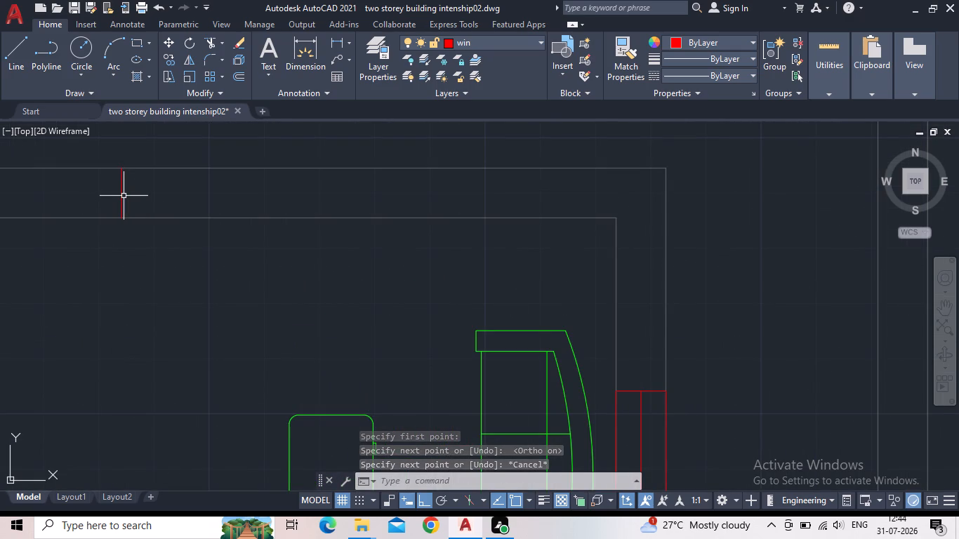
# Draw a thin horizontal sash rectangle, about 1'-8.6" by 0.8", eastward from the vertical line in the living room's north wall.
pyautogui.moveTo(135, 46); pyautogui.dragTo(133, 53)
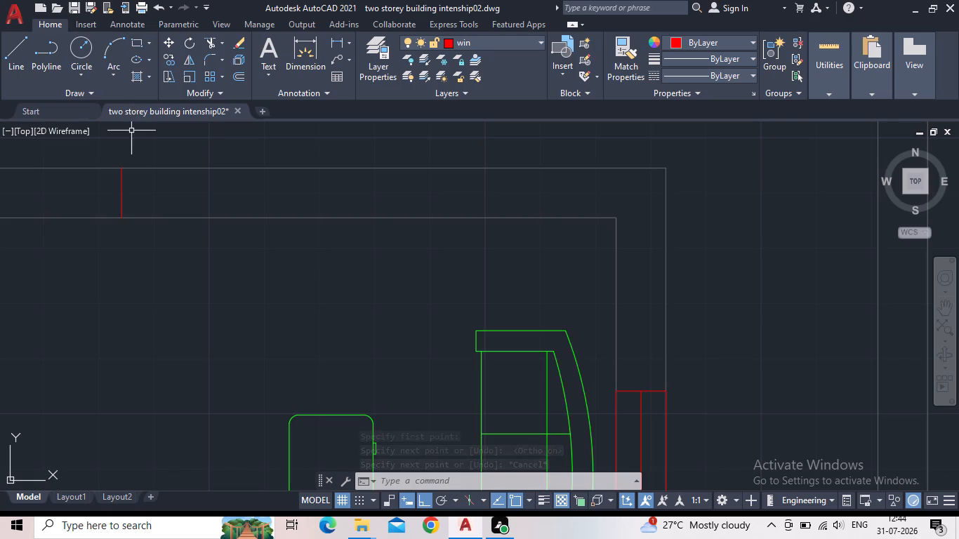
pyautogui.scroll(2, 127, 212)
pyautogui.click(112, 147)
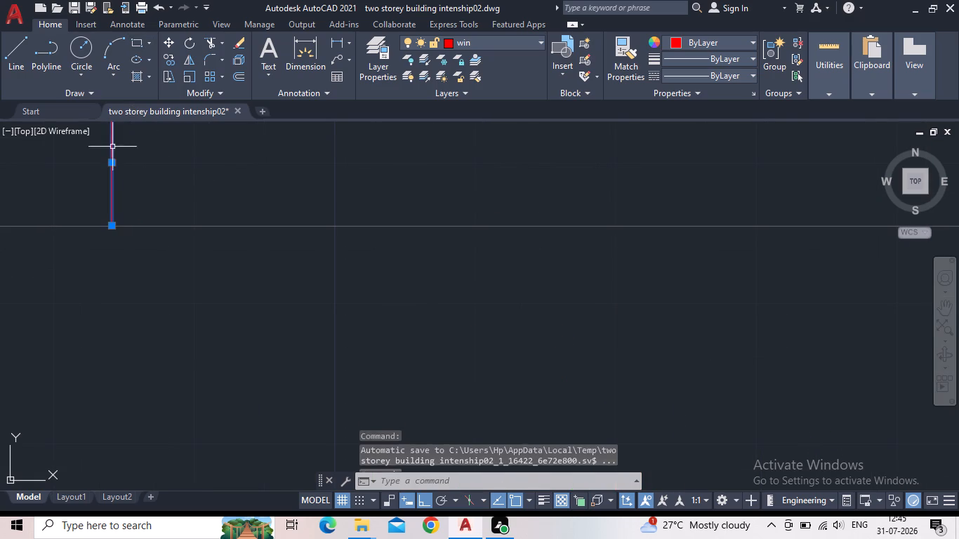
pyautogui.press('Escape')
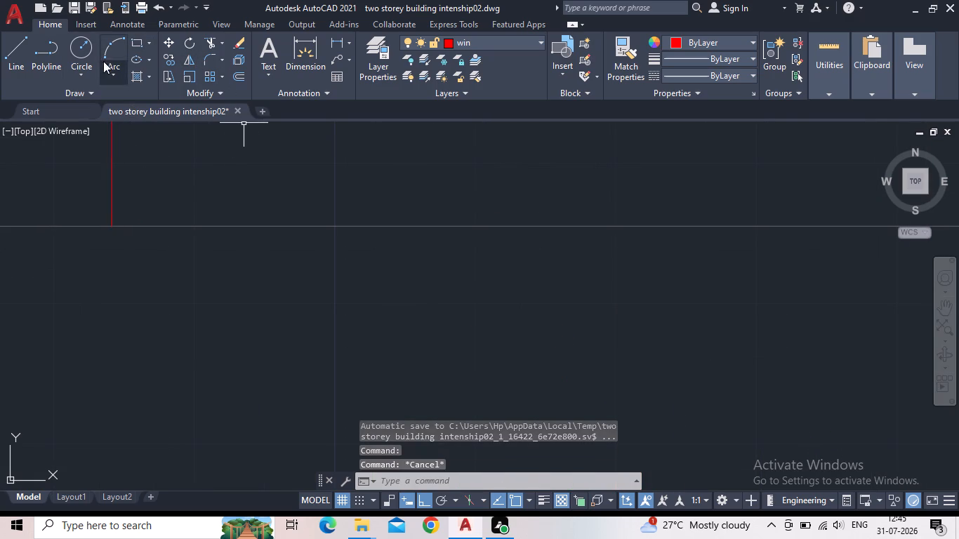
pyautogui.click(141, 38)
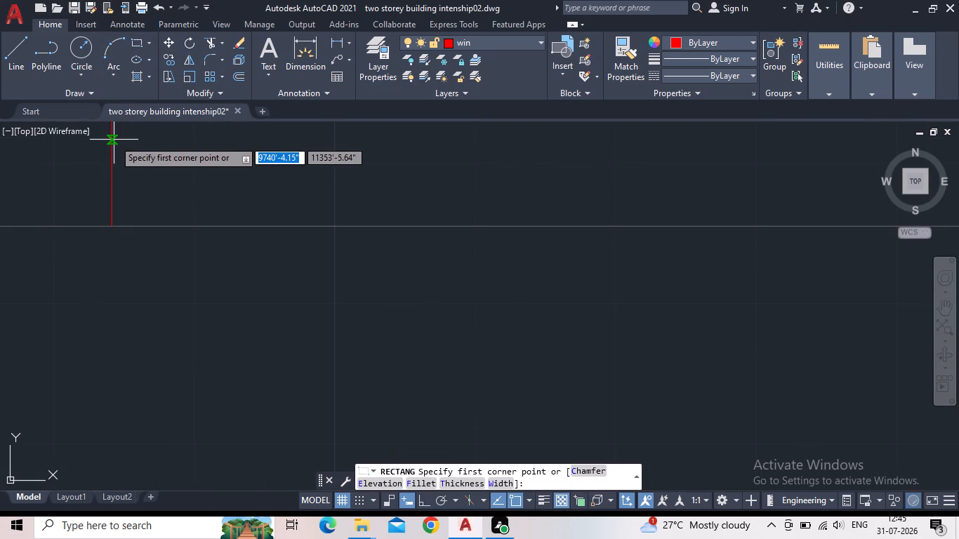
pyautogui.moveTo(114, 140); pyautogui.dragTo(130, 141)
pyautogui.moveTo(443, 163); pyautogui.dragTo(432, 162, button='middle')
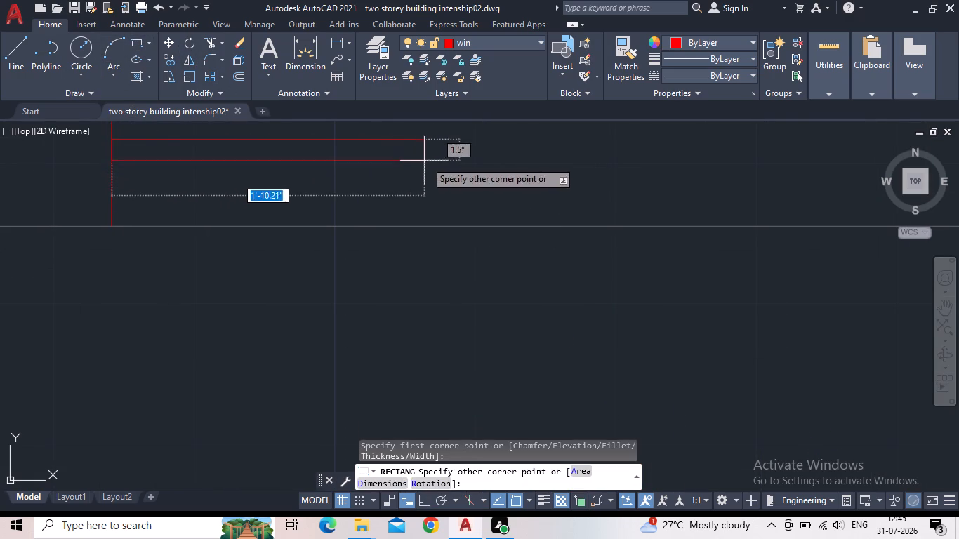
pyautogui.moveTo(432, 162); pyautogui.dragTo(451, 204, button='middle')
pyautogui.scroll(-3, 459, 182)
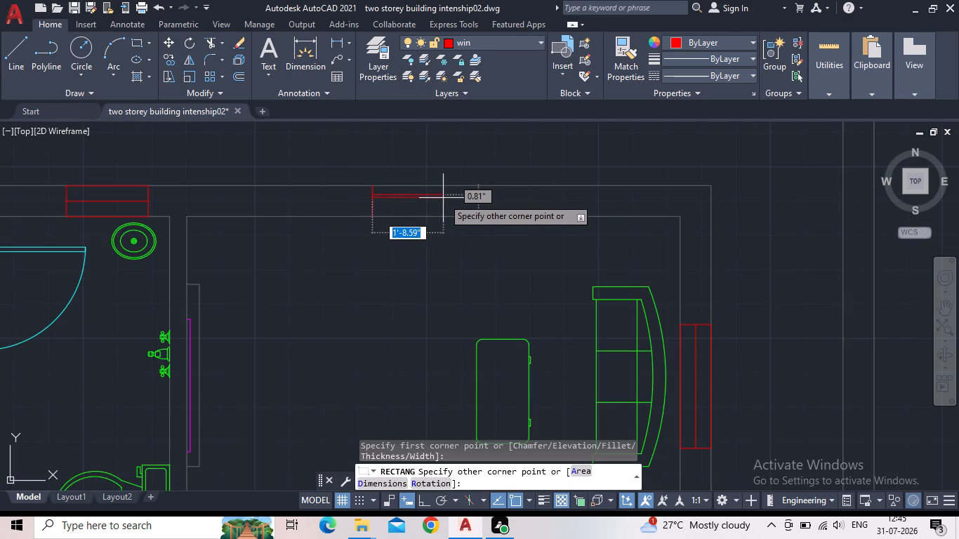
pyautogui.click(443, 198)
pyautogui.press('Escape')
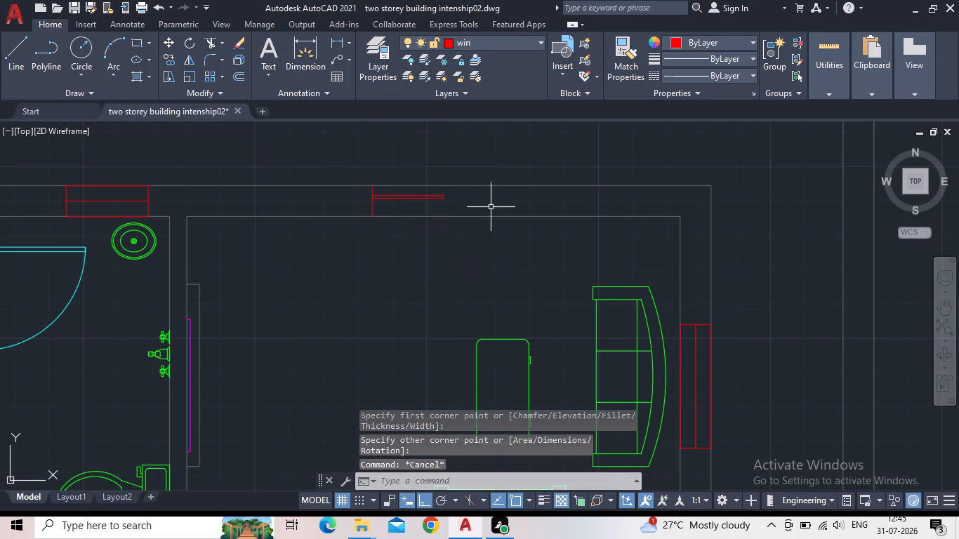
# Draw a second vertical line across the living room's north wall, east of the thin sash rectangle.
pyautogui.moveTo(482, 205); pyautogui.dragTo(289, 218, button='middle')
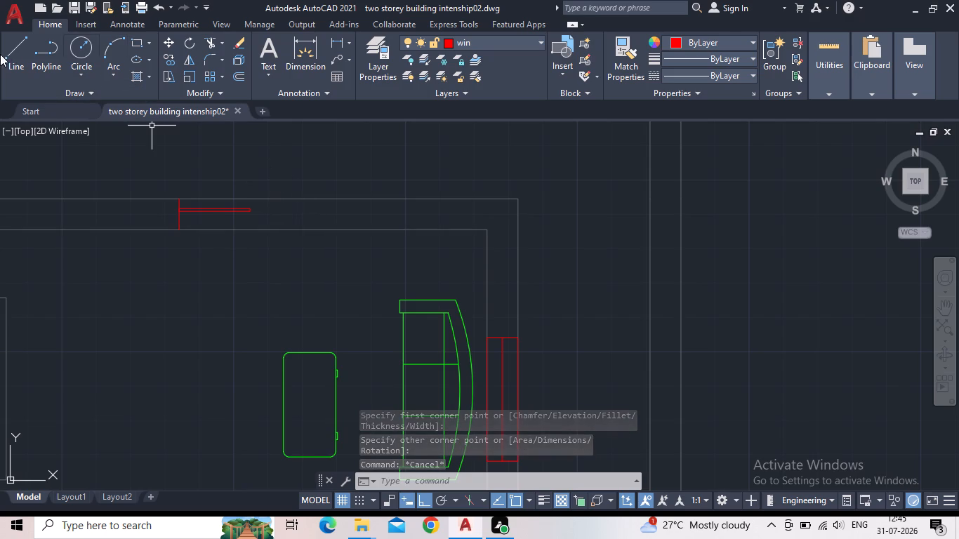
pyautogui.moveTo(19, 52); pyautogui.dragTo(18, 60)
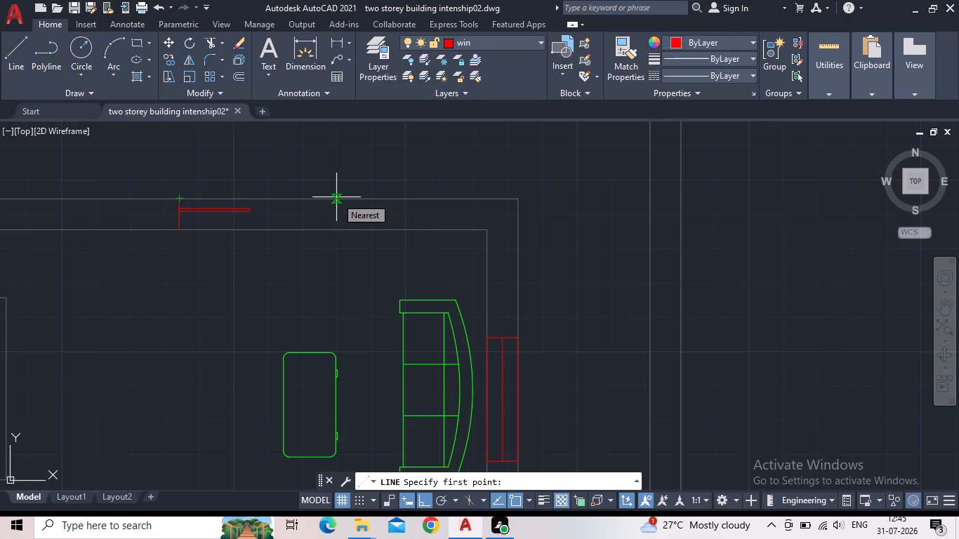
pyautogui.click(337, 197)
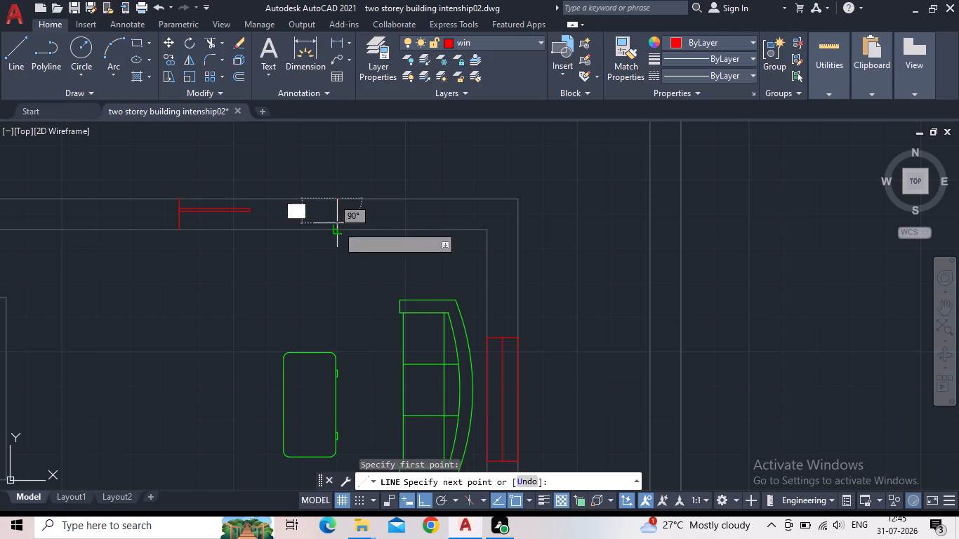
pyautogui.click(337, 228)
pyautogui.press('Escape')
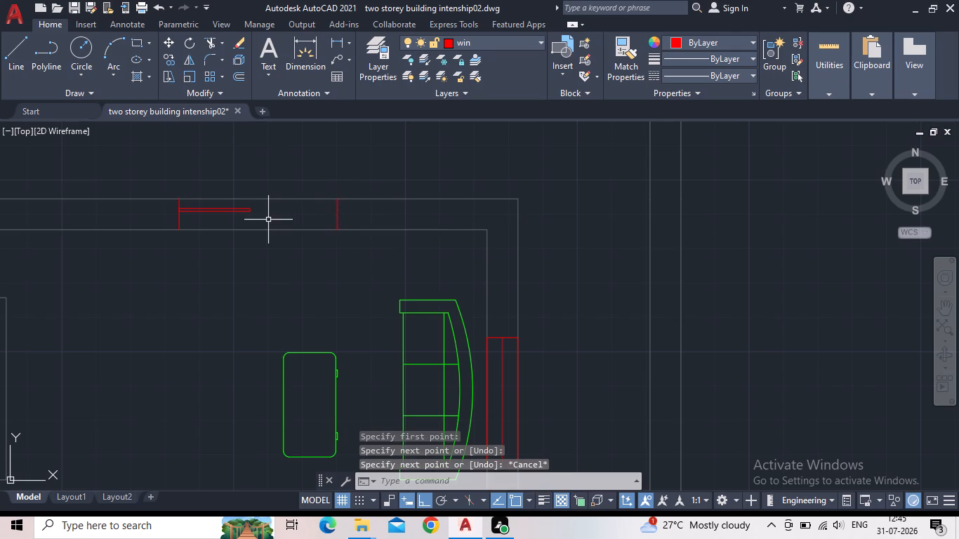
# Copy the sash rectangle from its southeast corner about 1'-2.56" east and slightly south with Ortho off, so the two sashes overlap lengthwise.
pyautogui.click(267, 220)
pyautogui.click(216, 206)
pyautogui.scroll(1, 225, 216)
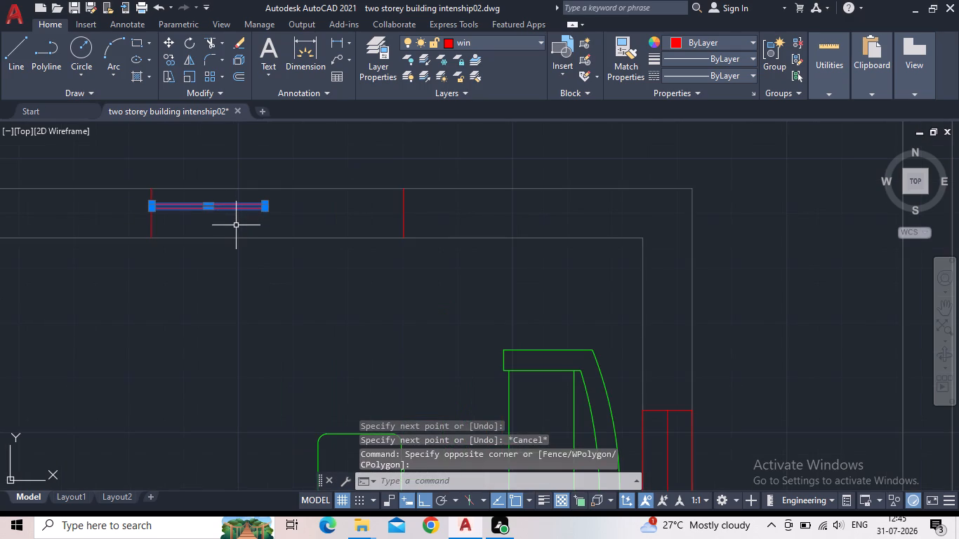
pyautogui.press('c')
pyautogui.press('o')
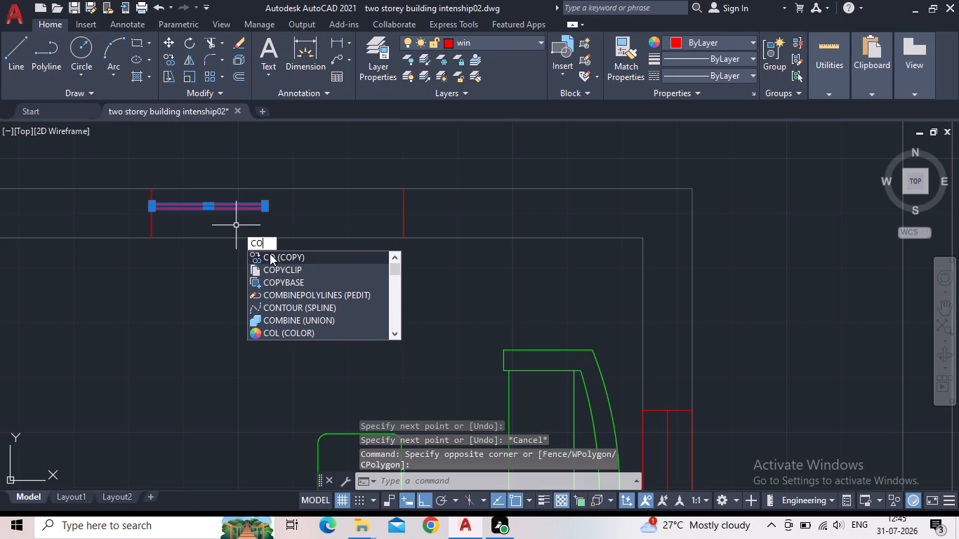
pyautogui.click(270, 255)
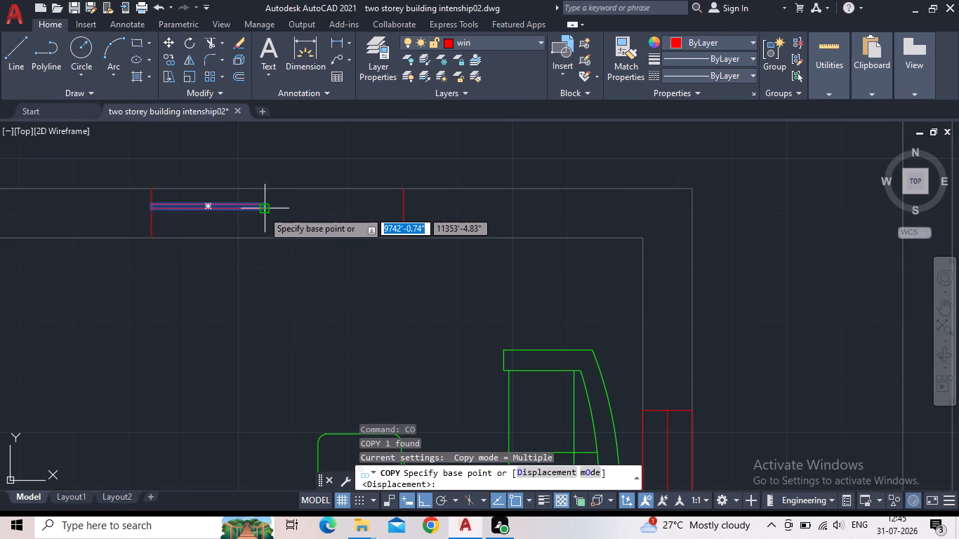
pyautogui.click(263, 211)
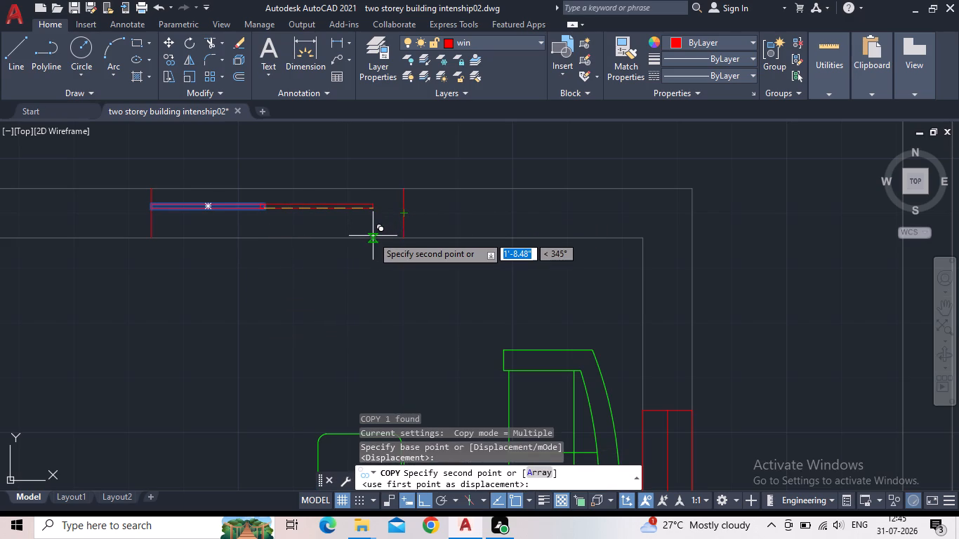
pyautogui.click(423, 504)
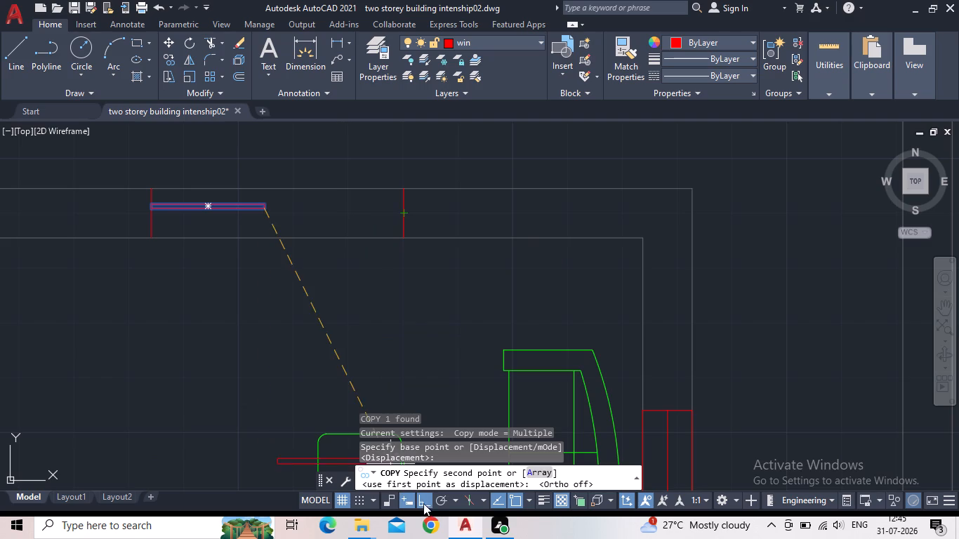
pyautogui.scroll(3, 343, 208)
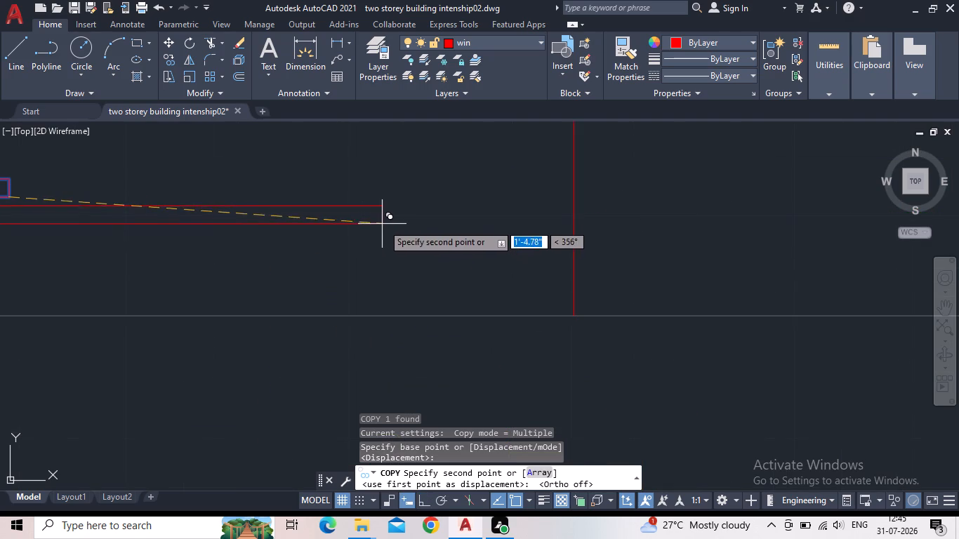
pyautogui.moveTo(404, 225); pyautogui.dragTo(496, 224, button='middle')
pyautogui.scroll(-1, 501, 223)
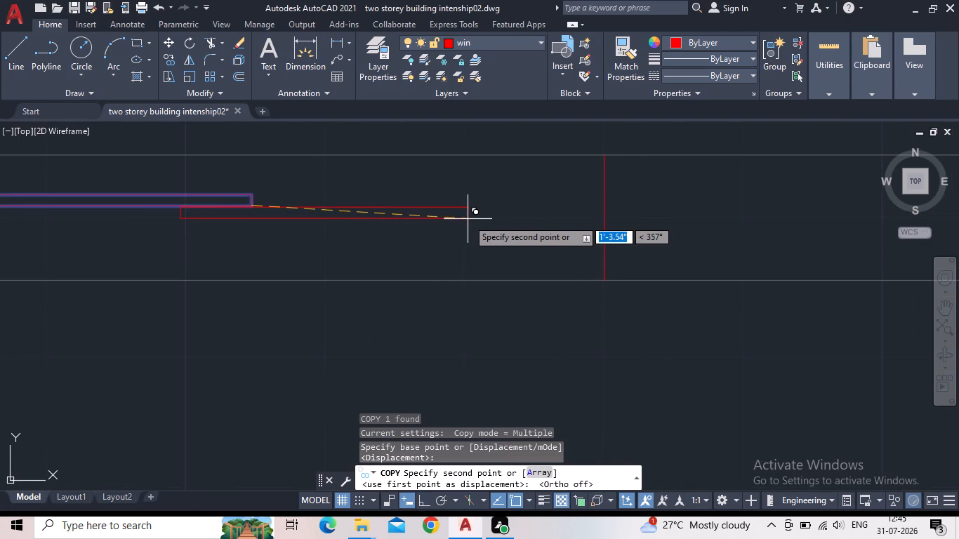
pyautogui.scroll(1, 466, 218)
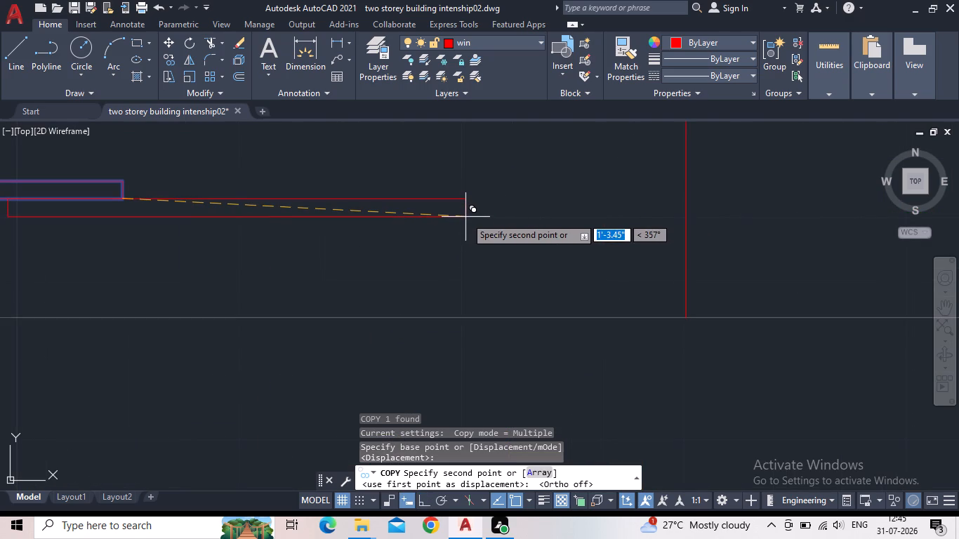
pyautogui.scroll(-1, 442, 216)
pyautogui.moveTo(491, 227); pyautogui.dragTo(515, 229, button='middle')
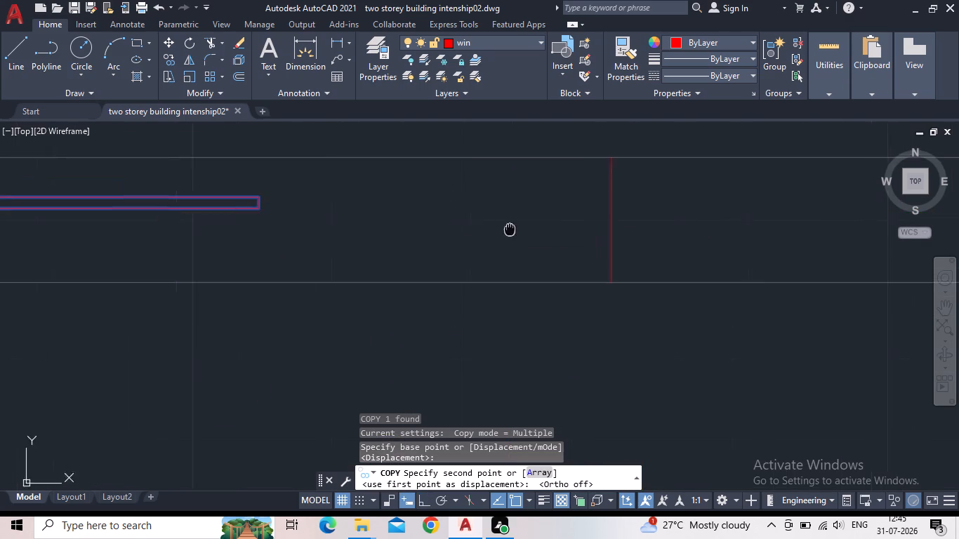
pyautogui.moveTo(515, 229); pyautogui.dragTo(550, 229, button='middle')
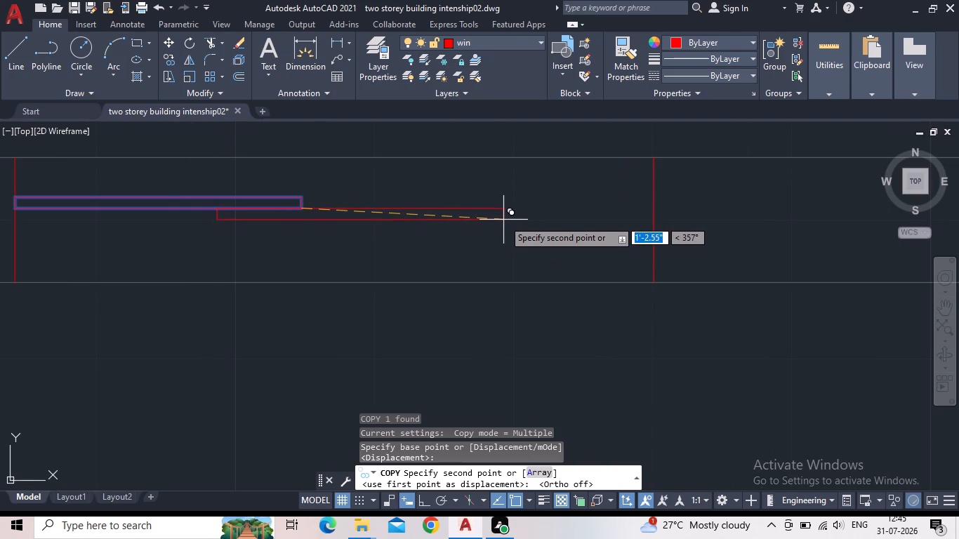
pyautogui.scroll(1, 503, 220)
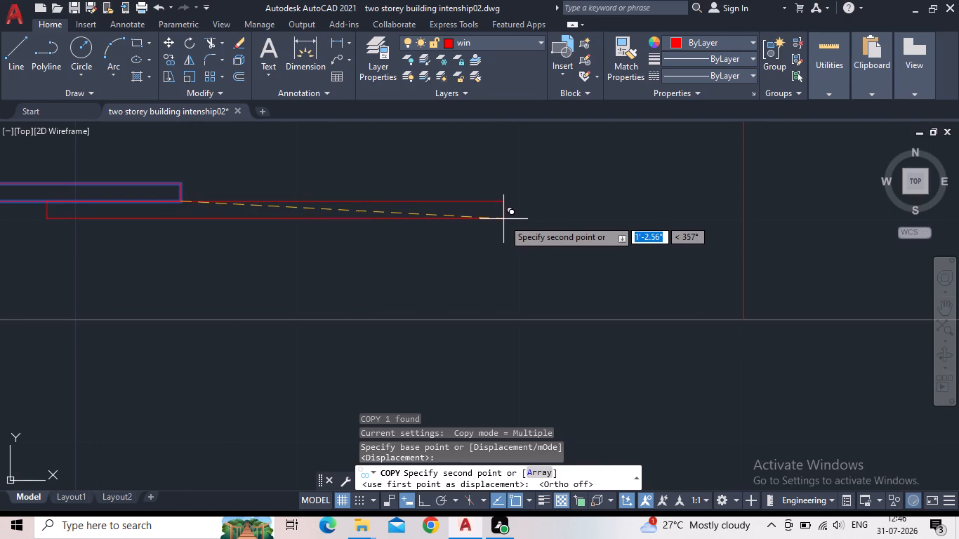
pyautogui.click(503, 219)
pyautogui.scroll(-3, 575, 207)
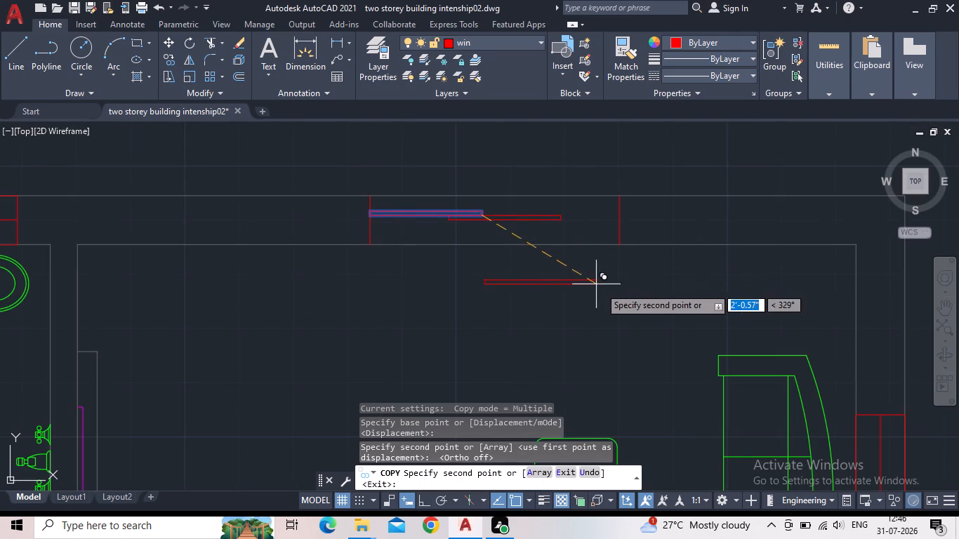
pyautogui.press('Escape')
# Move the east vertical line by its midpoint onto the east end of the copied sash.
pyautogui.click(619, 234)
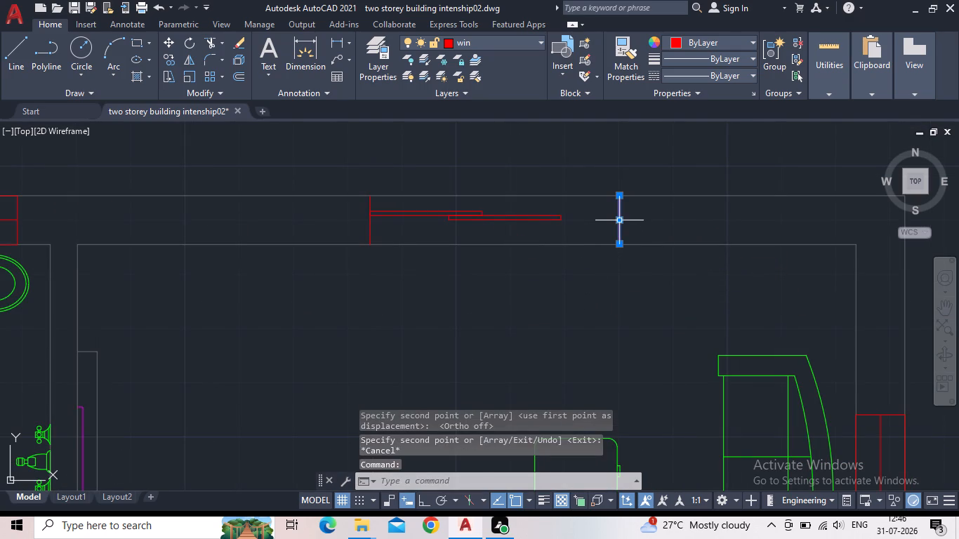
pyautogui.click(619, 221)
pyautogui.click(562, 220)
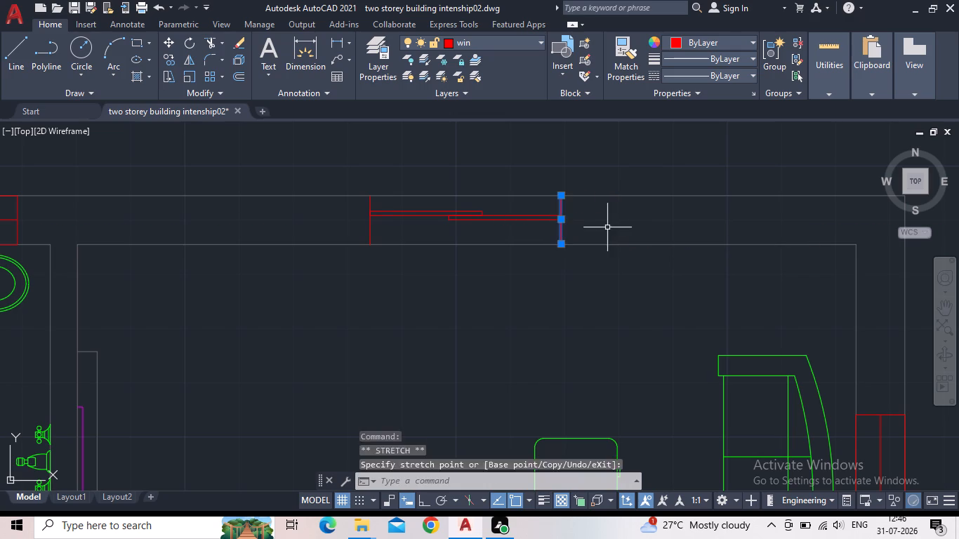
pyautogui.press('Escape')
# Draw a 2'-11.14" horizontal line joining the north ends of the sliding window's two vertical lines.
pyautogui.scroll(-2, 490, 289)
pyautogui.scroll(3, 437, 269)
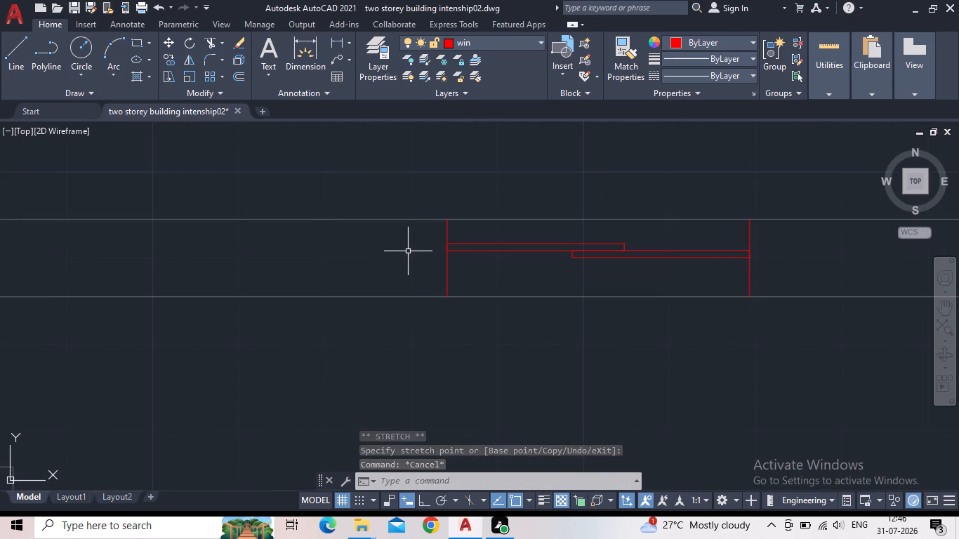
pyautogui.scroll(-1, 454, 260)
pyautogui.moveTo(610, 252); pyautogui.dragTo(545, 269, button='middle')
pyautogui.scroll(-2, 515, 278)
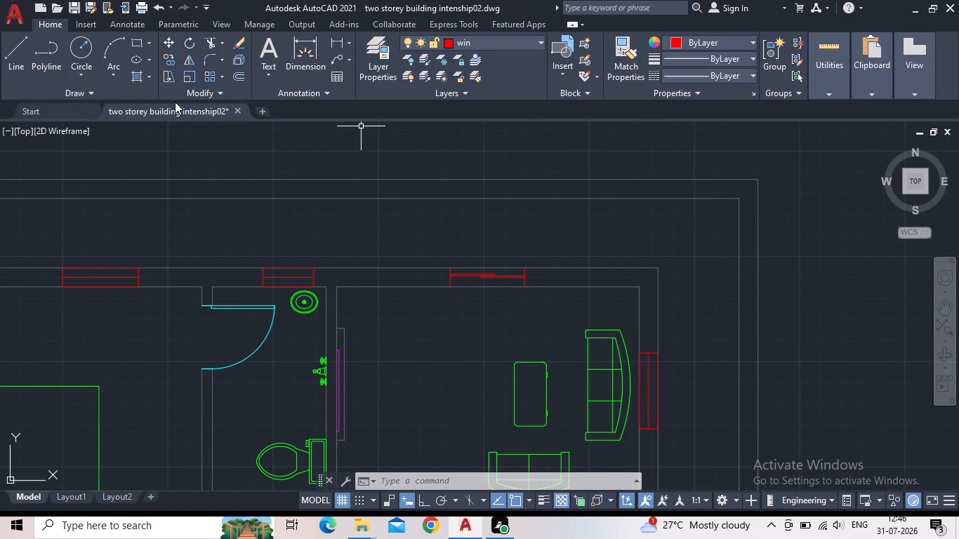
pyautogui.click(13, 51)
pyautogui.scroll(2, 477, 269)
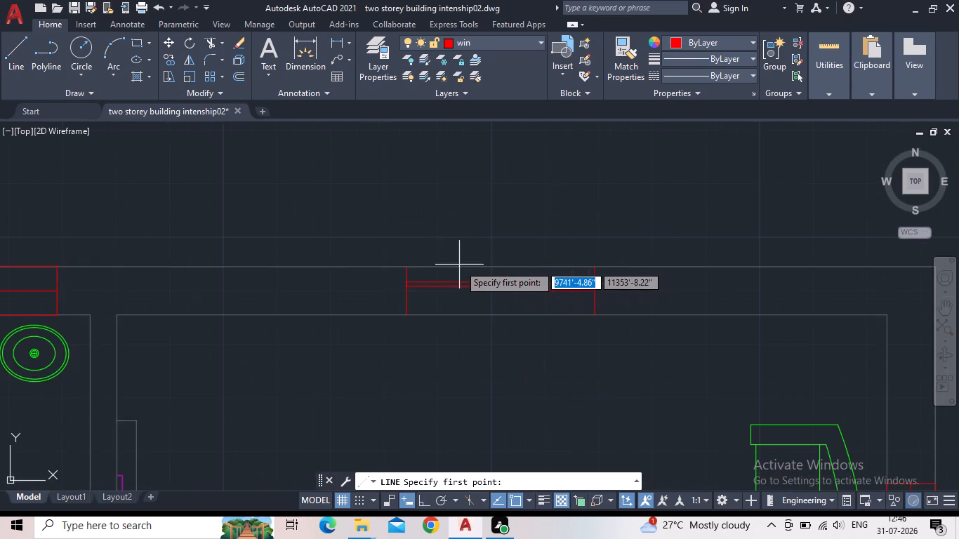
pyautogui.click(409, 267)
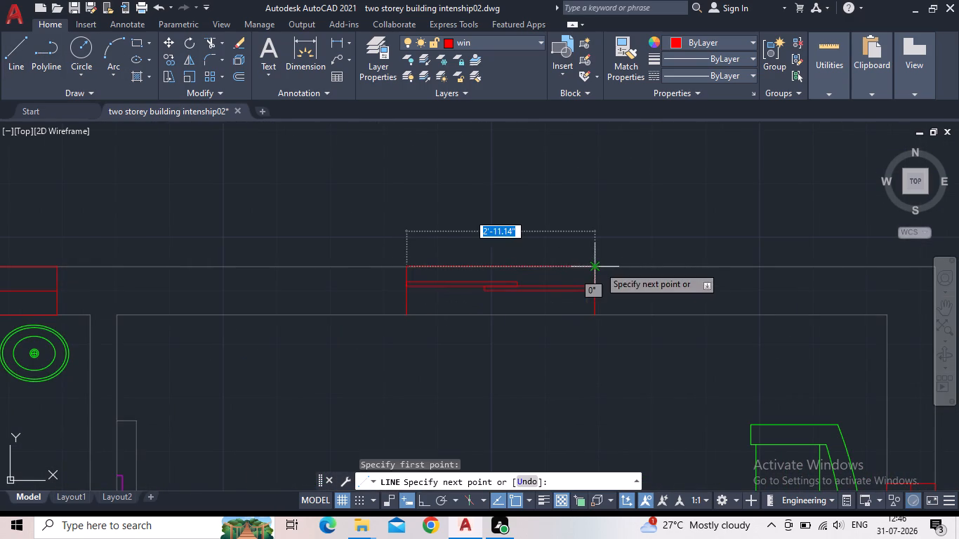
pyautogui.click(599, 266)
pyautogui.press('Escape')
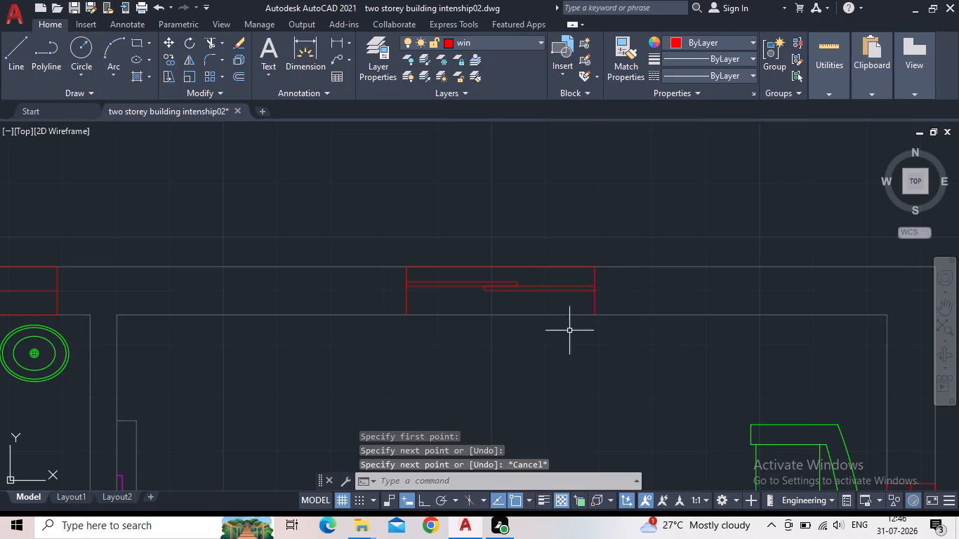
# Draw a horizontal line joining the south ends of the sliding window's two vertical lines.
pyautogui.press('space')
pyautogui.moveTo(594, 312); pyautogui.dragTo(588, 312)
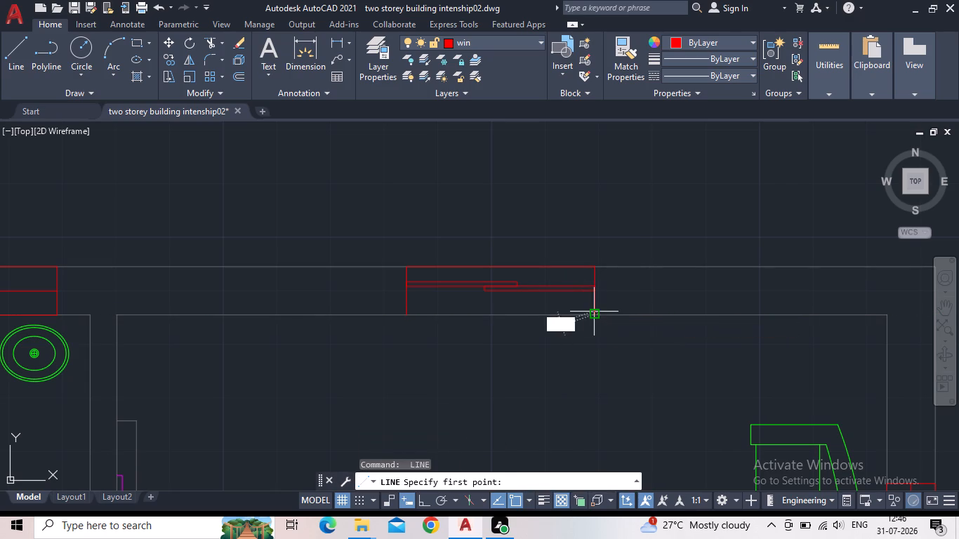
pyautogui.click(402, 312)
pyautogui.press('Escape')
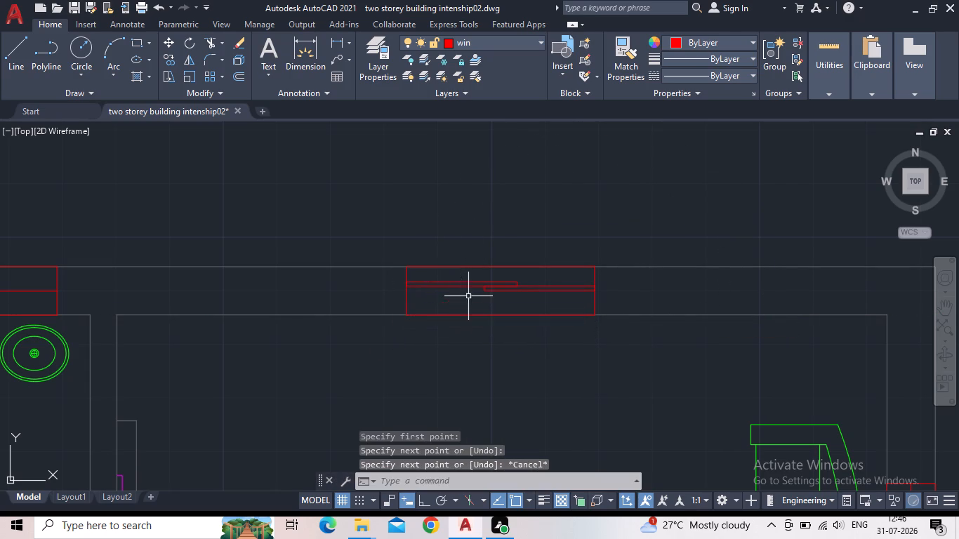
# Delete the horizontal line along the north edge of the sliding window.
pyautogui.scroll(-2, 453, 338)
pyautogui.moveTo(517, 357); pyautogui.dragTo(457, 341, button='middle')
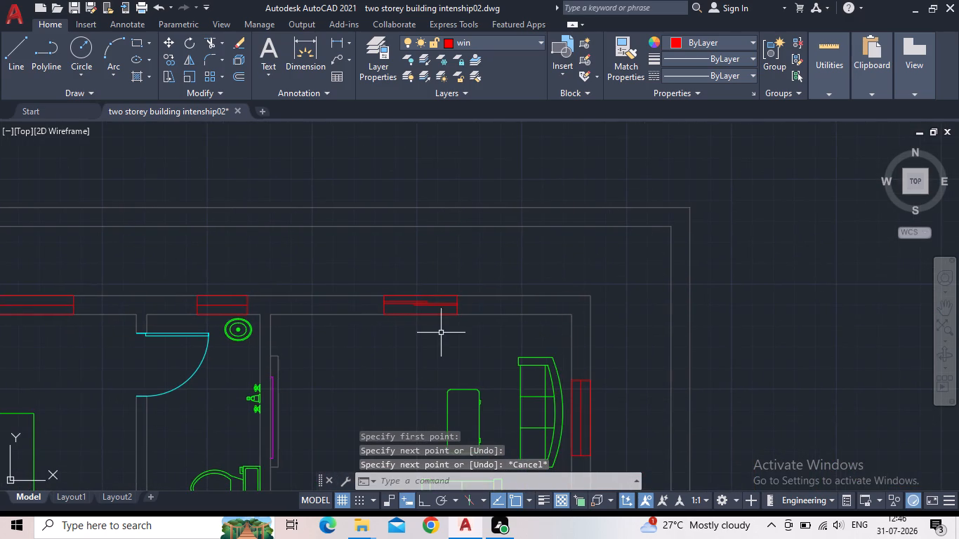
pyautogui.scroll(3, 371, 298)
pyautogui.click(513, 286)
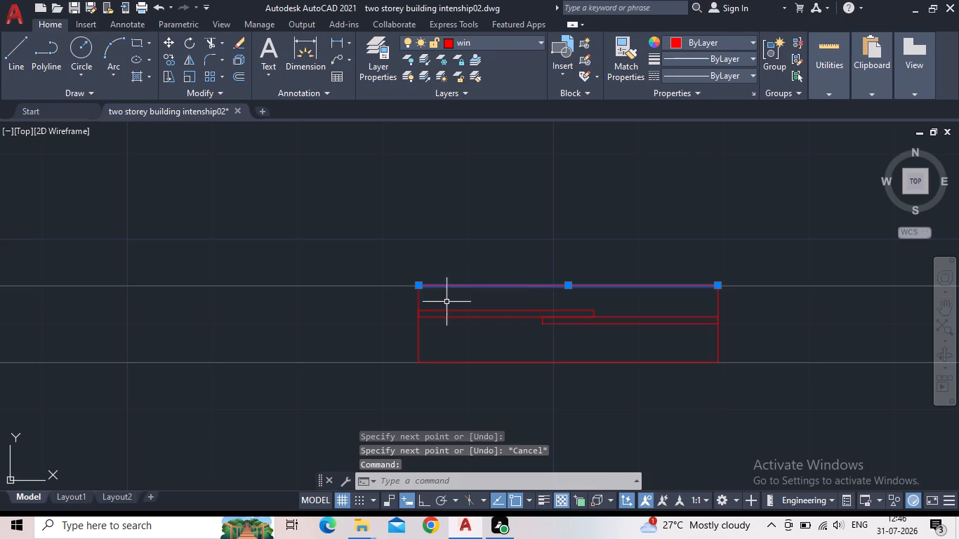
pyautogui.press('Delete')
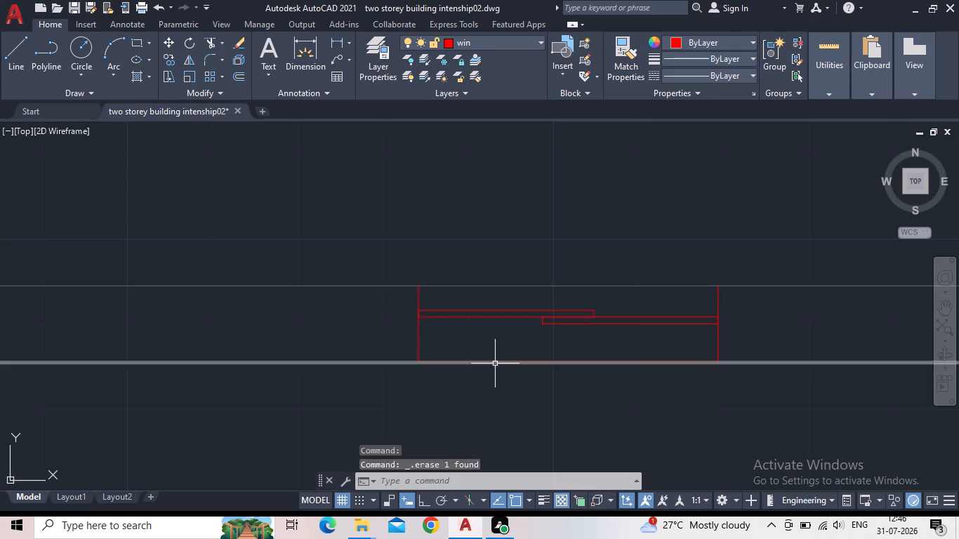
# Delete the horizontal line along the south edge of the sliding window.
pyautogui.click(495, 363)
pyautogui.press('Delete')
pyautogui.scroll(-2, 487, 381)
pyautogui.moveTo(493, 380); pyautogui.dragTo(399, 335, button='middle')
pyautogui.scroll(-1, 390, 326)
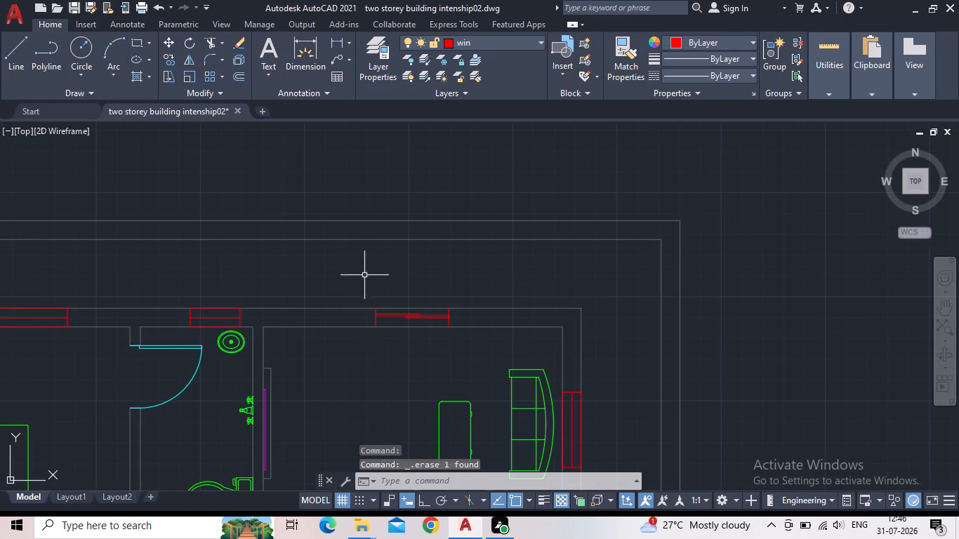
# Save the drawing.
pyautogui.click(74, 10)
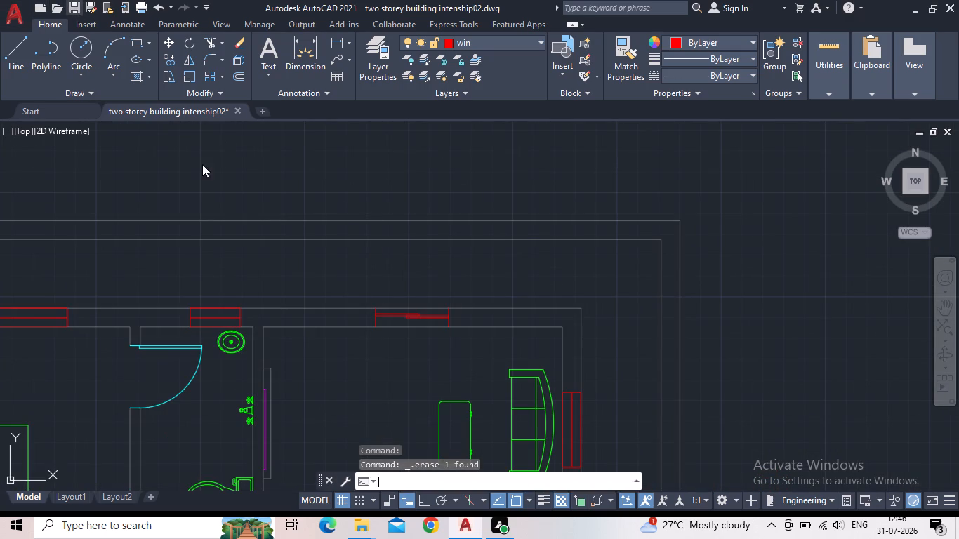
# Move the four-burner stove block from outside the plan onto the kitchen's south counter, its northwest corner on the counter's front edge.
pyautogui.scroll(-2, 258, 250)
pyautogui.moveTo(349, 352); pyautogui.dragTo(327, 282, button='middle')
pyautogui.scroll(1, 303, 258)
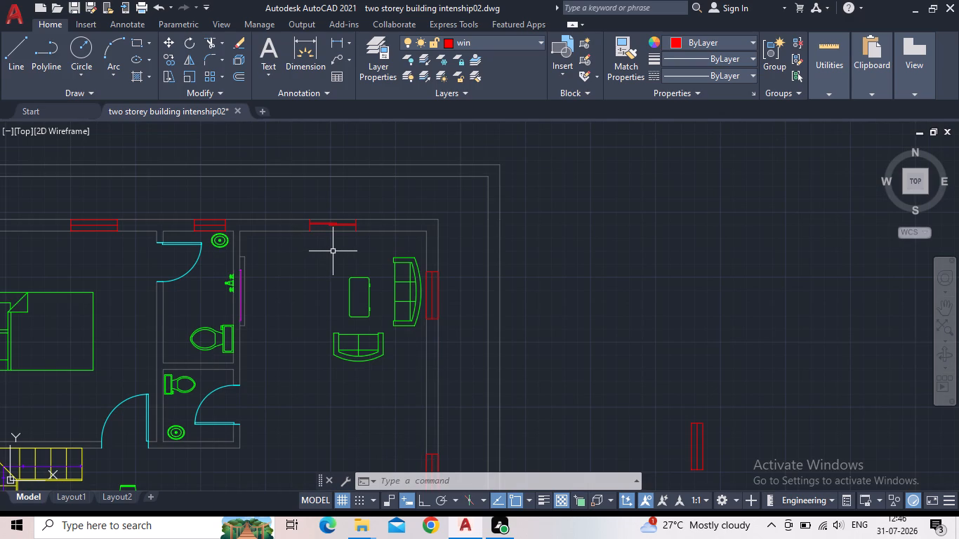
pyautogui.scroll(-3, 313, 282)
pyautogui.moveTo(343, 388); pyautogui.dragTo(308, 264, button='middle')
pyautogui.scroll(3, 303, 274)
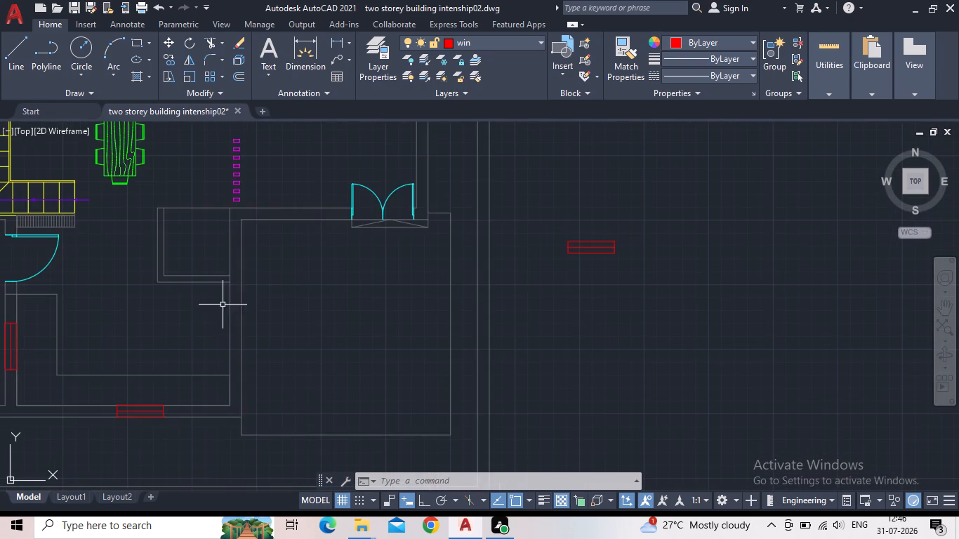
pyautogui.scroll(-3, 465, 281)
pyautogui.scroll(2, 802, 312)
pyautogui.moveTo(691, 200); pyautogui.dragTo(659, 175)
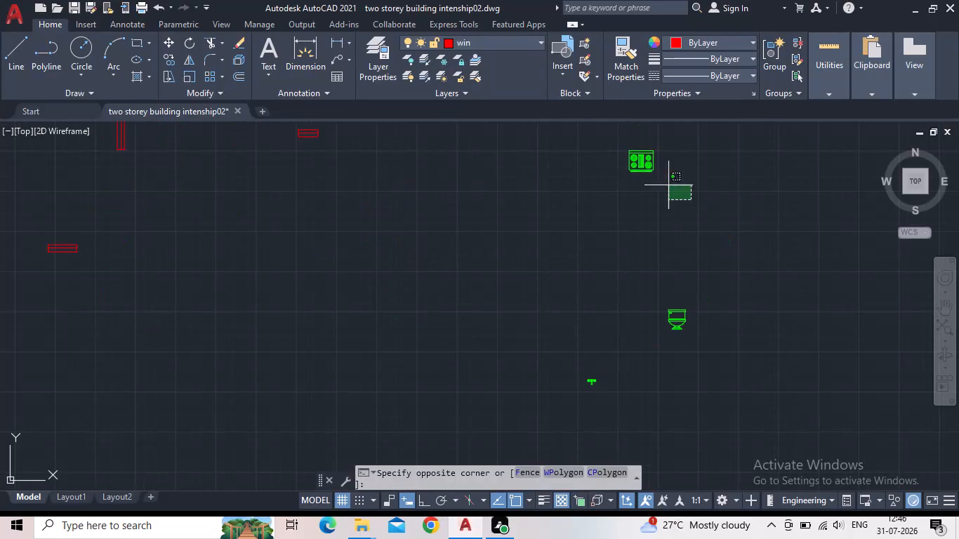
pyautogui.moveTo(659, 175); pyautogui.dragTo(654, 171)
pyautogui.click(586, 141)
pyautogui.scroll(3, 637, 164)
pyautogui.moveTo(624, 204); pyautogui.dragTo(599, 326, button='middle')
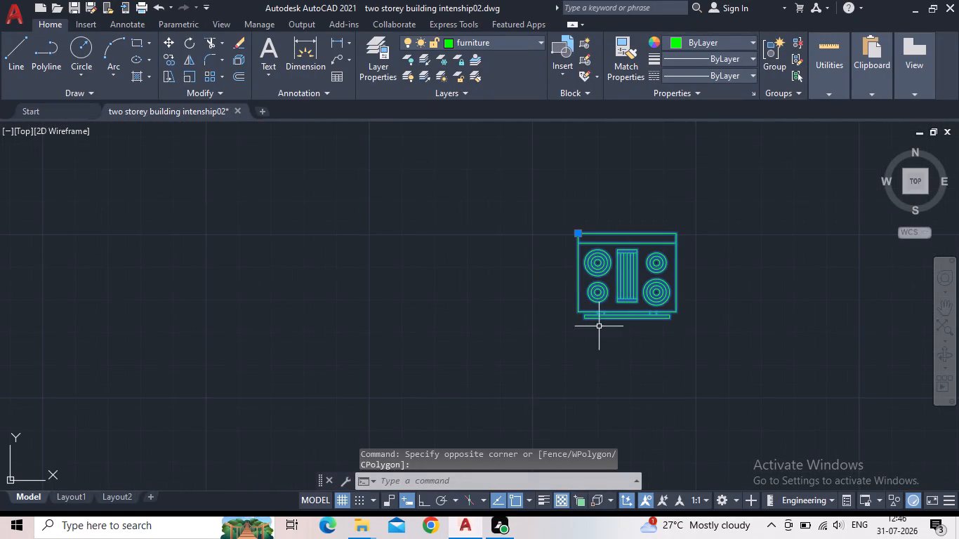
pyautogui.moveTo(576, 232); pyautogui.dragTo(541, 238)
pyautogui.moveTo(89, 349); pyautogui.dragTo(391, 308, button='middle')
pyautogui.scroll(-4, 347, 328)
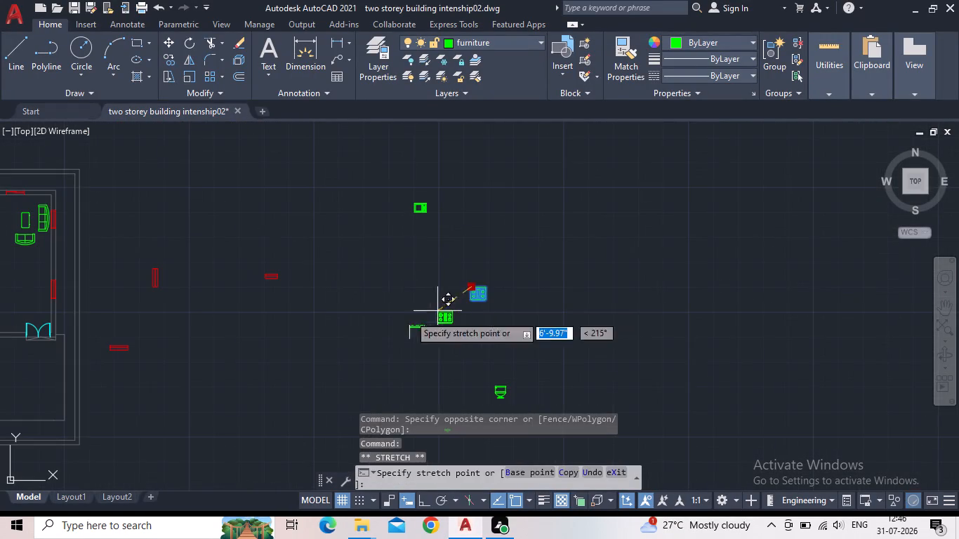
pyautogui.moveTo(136, 375); pyautogui.dragTo(626, 295, button='middle')
pyautogui.scroll(2, 350, 310)
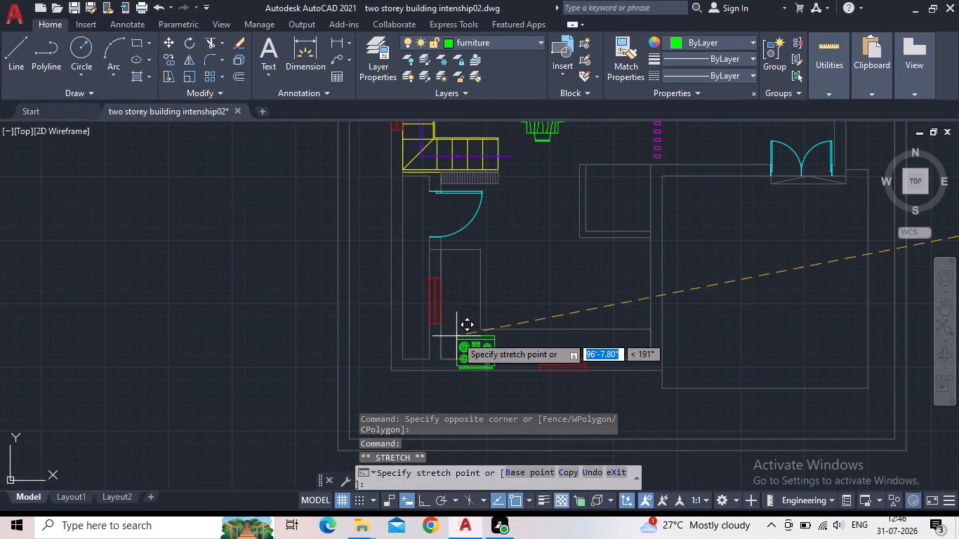
pyautogui.scroll(2, 456, 336)
pyautogui.scroll(-2, 455, 328)
pyautogui.moveTo(553, 327); pyautogui.dragTo(487, 324, button='middle')
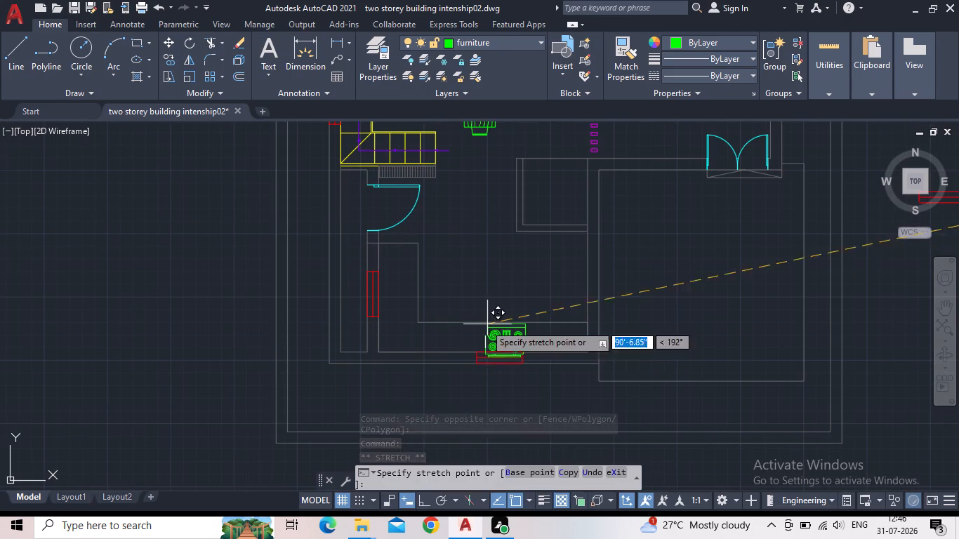
pyautogui.moveTo(537, 323); pyautogui.dragTo(509, 310, button='middle')
pyautogui.scroll(1, 515, 315)
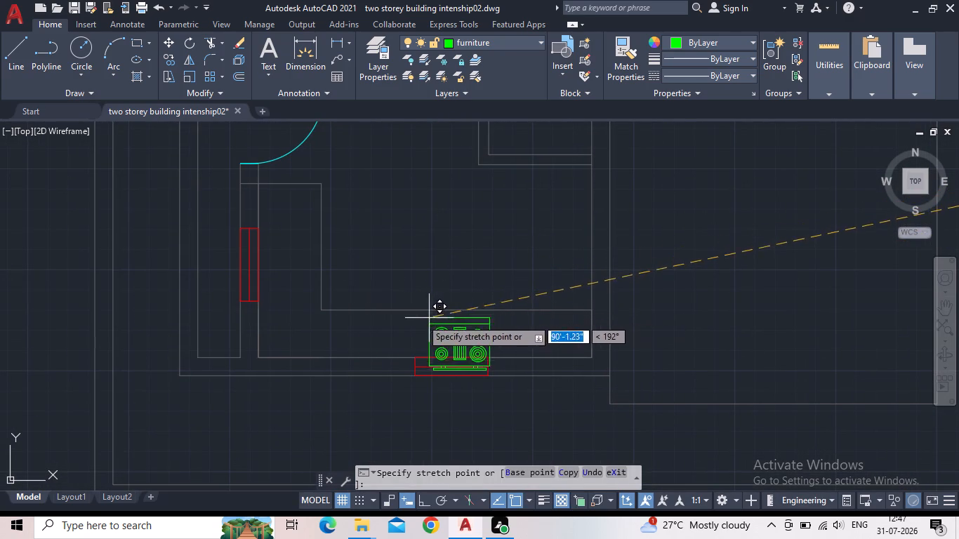
pyautogui.middleClick(364, 307)
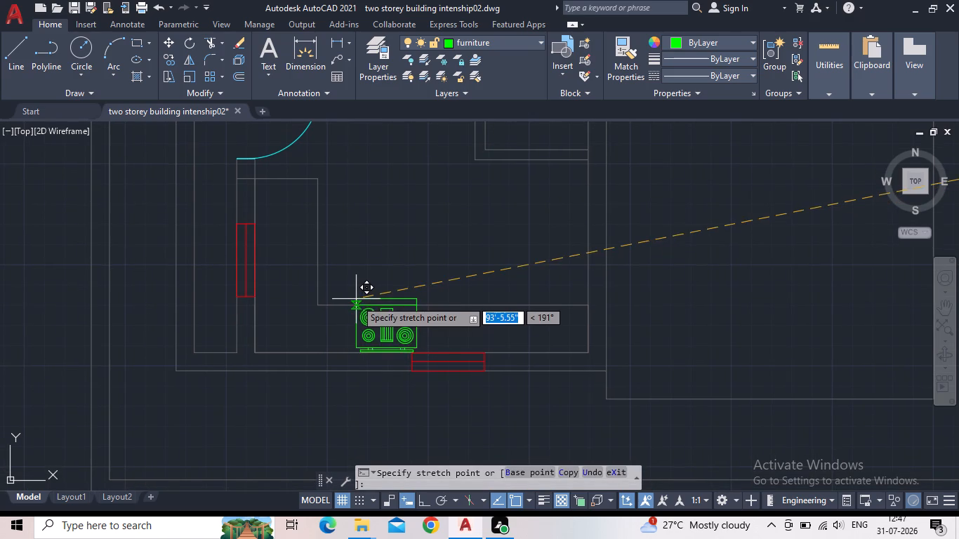
pyautogui.click(356, 305)
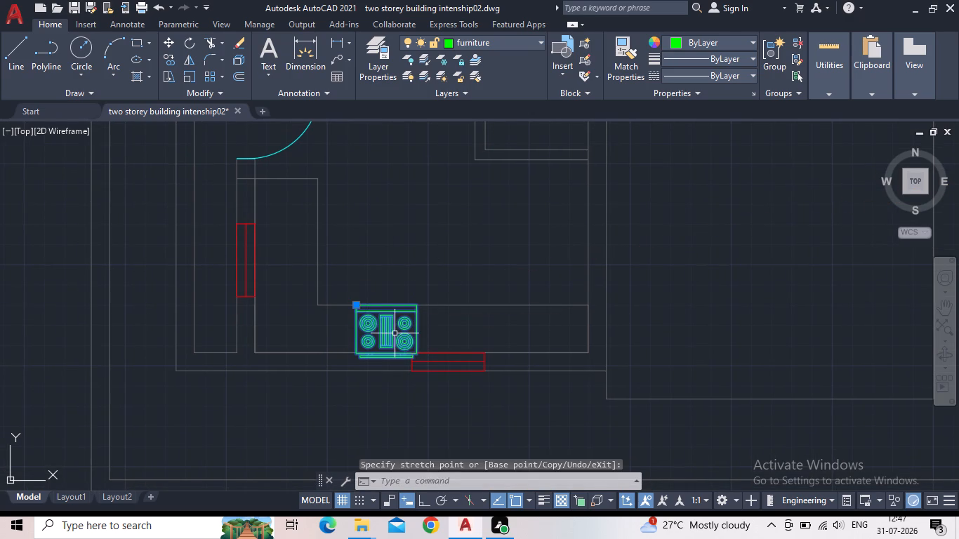
pyautogui.press('Escape')
# Scale the stove block down about its centre by a factor of about 0.8 to fit the counter depth.
pyautogui.press('s')
pyautogui.press('c')
pyautogui.press('space')
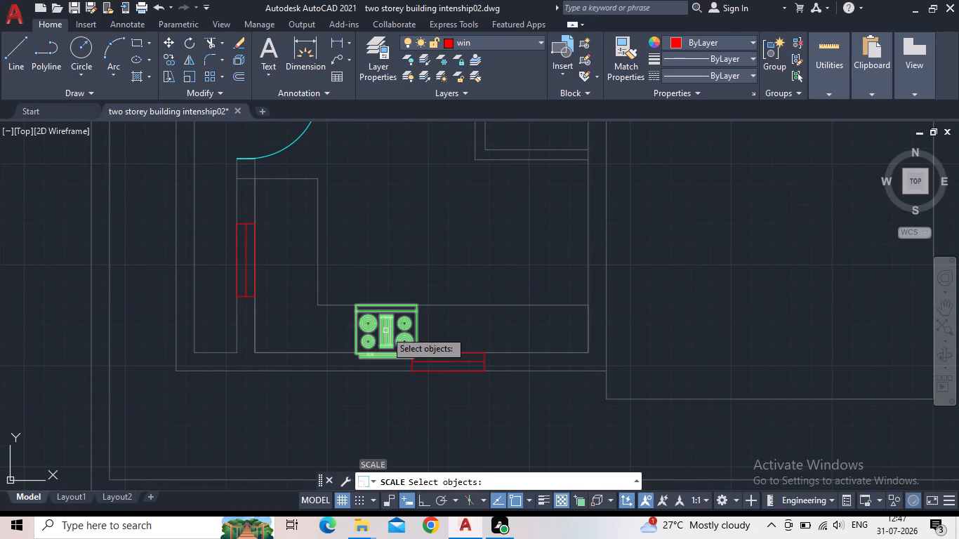
pyautogui.click(385, 331)
pyautogui.press('space')
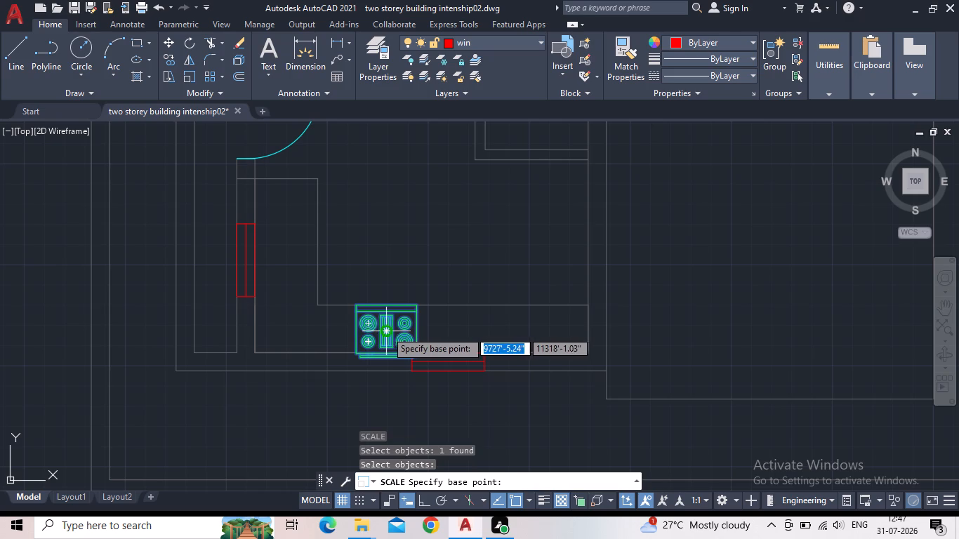
pyautogui.click(388, 331)
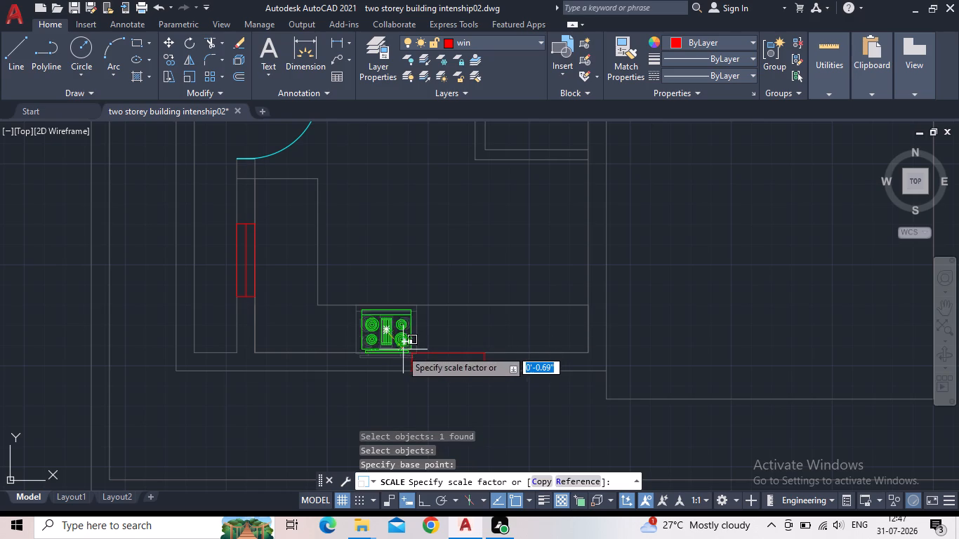
pyautogui.scroll(3, 399, 351)
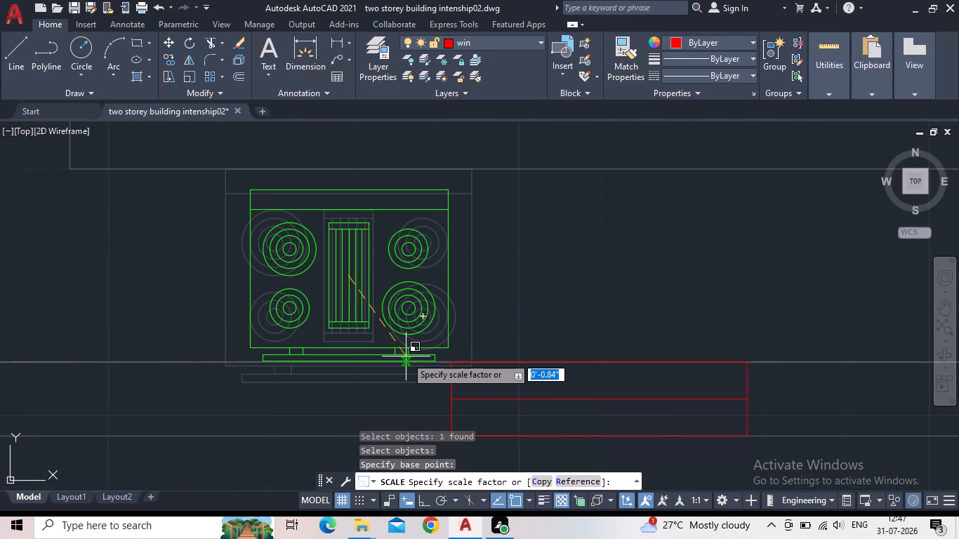
pyautogui.click(403, 355)
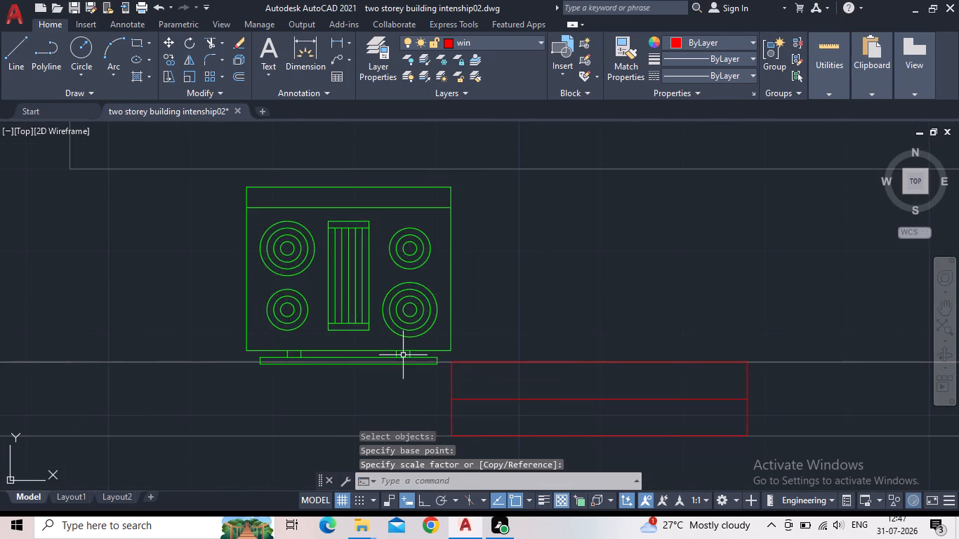
# Rotate the stove block 180° about its centre with Ortho on, so its front faces into the kitchen.
pyautogui.click(363, 310)
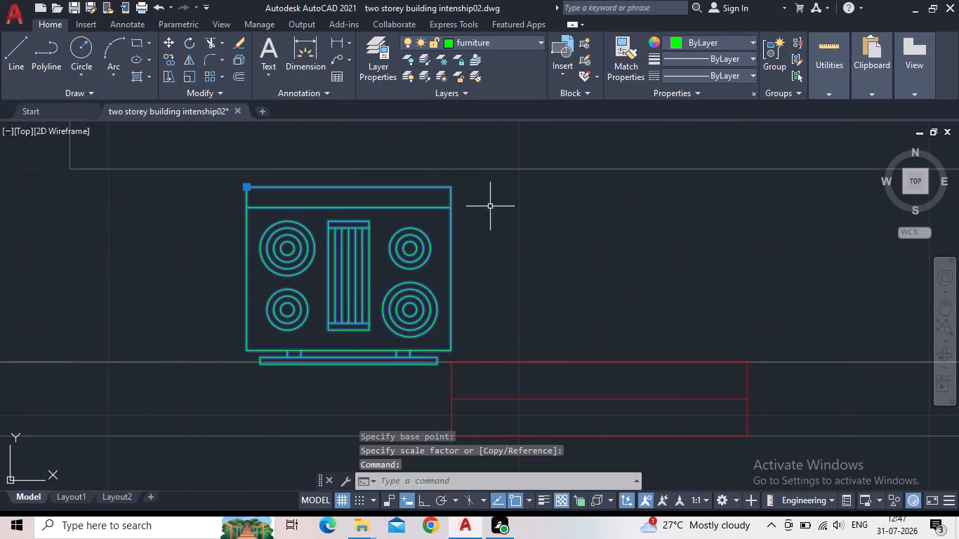
pyautogui.press('r')
pyautogui.press('o')
pyautogui.press('Return')
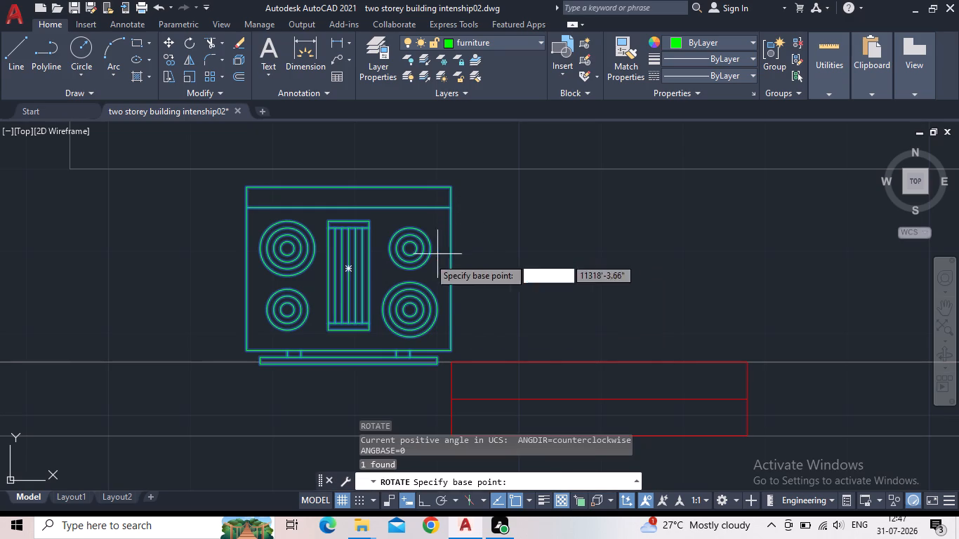
pyautogui.click(421, 500)
pyautogui.click(347, 271)
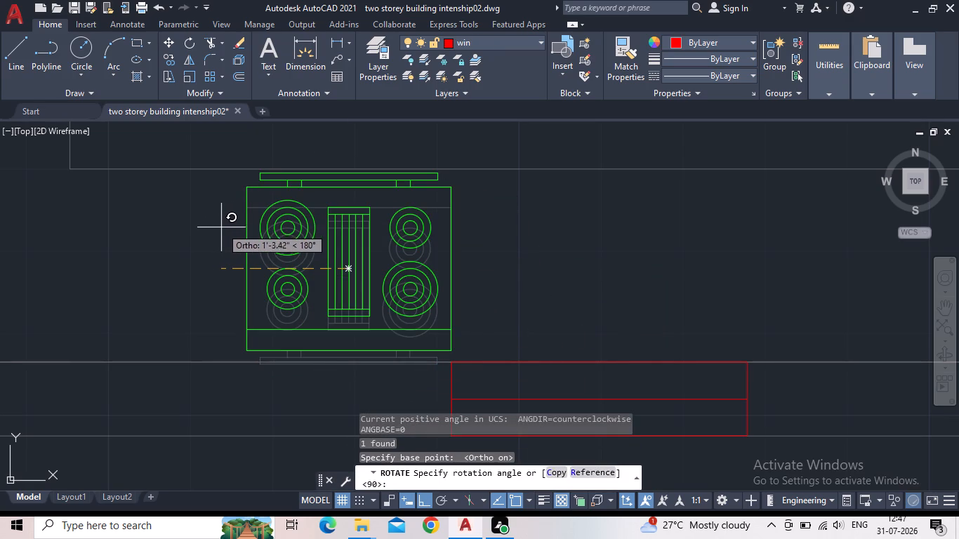
pyautogui.click(152, 267)
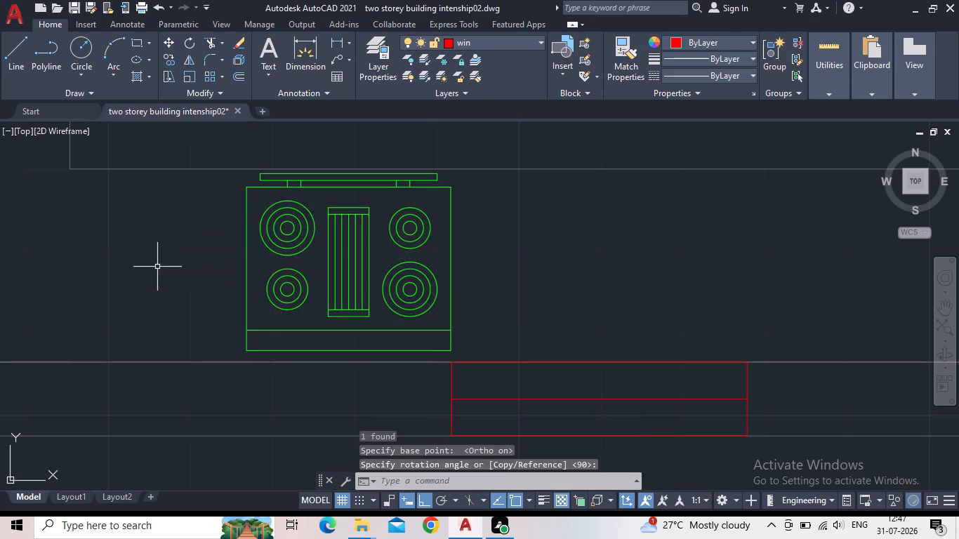
# Move the stove block about 0.90" south, closer to the kitchen's south wall.
pyautogui.moveTo(382, 265); pyautogui.dragTo(366, 285, button='middle')
pyautogui.scroll(-1, 364, 288)
pyautogui.click(343, 284)
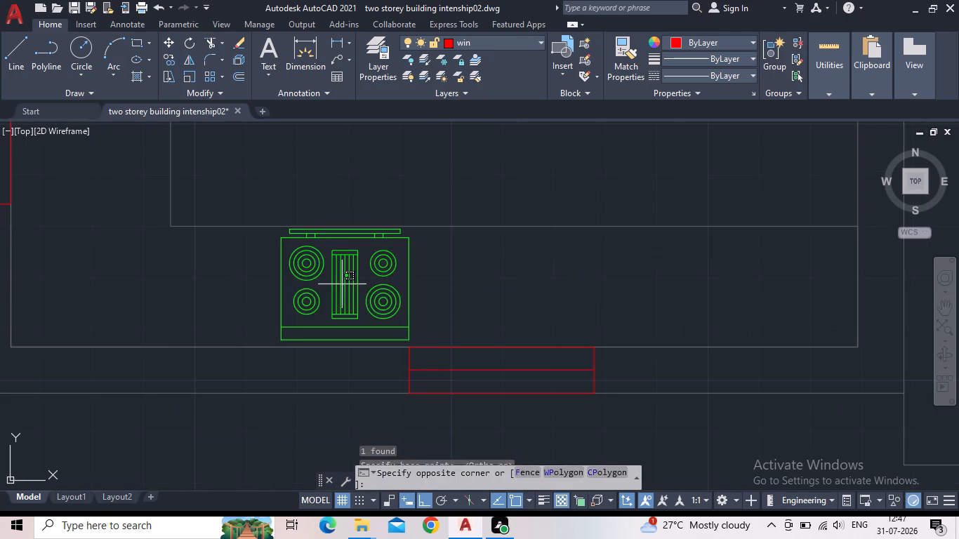
pyautogui.click(366, 304)
pyautogui.click(340, 299)
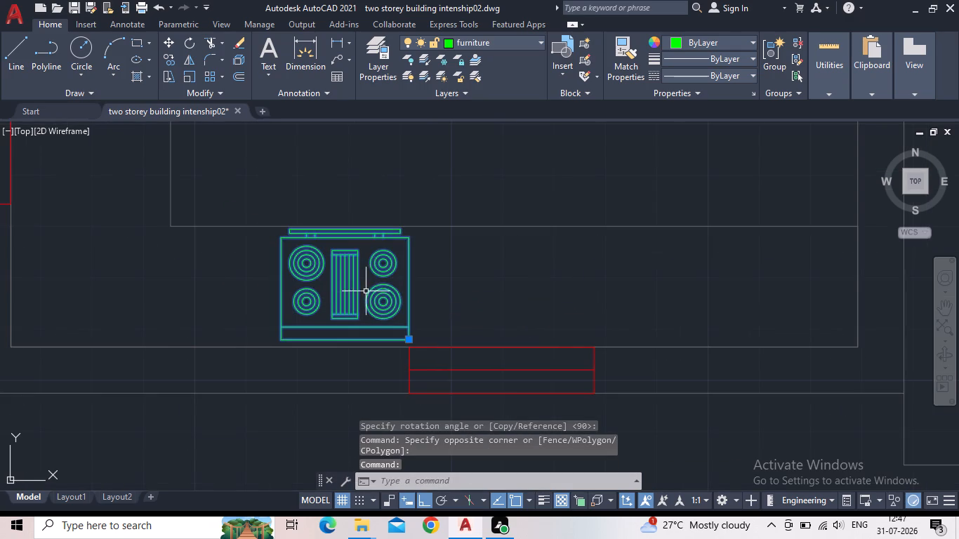
pyautogui.scroll(3, 402, 338)
pyautogui.click(421, 350)
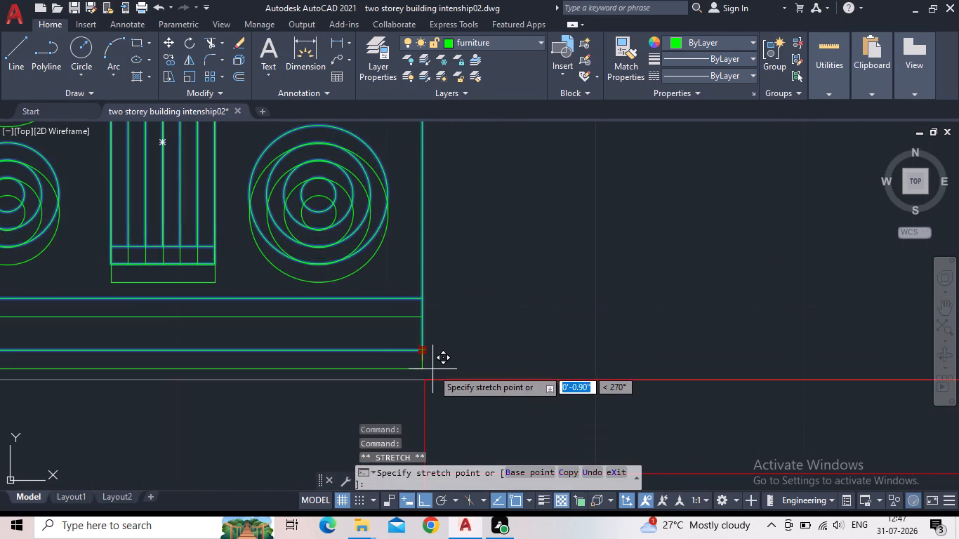
pyautogui.click(425, 369)
pyautogui.scroll(-2, 416, 371)
pyautogui.scroll(-1, 322, 340)
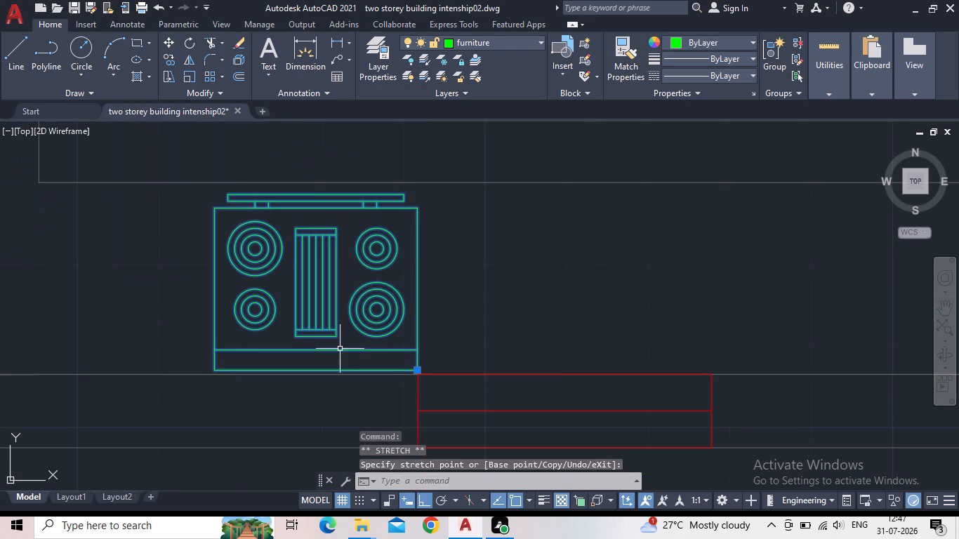
pyautogui.press('Escape')
# Move the microwave block from outside the plan onto the kitchen's west counter, near the north end of the window, with Ortho off.
pyautogui.moveTo(275, 333); pyautogui.dragTo(329, 292, button='middle')
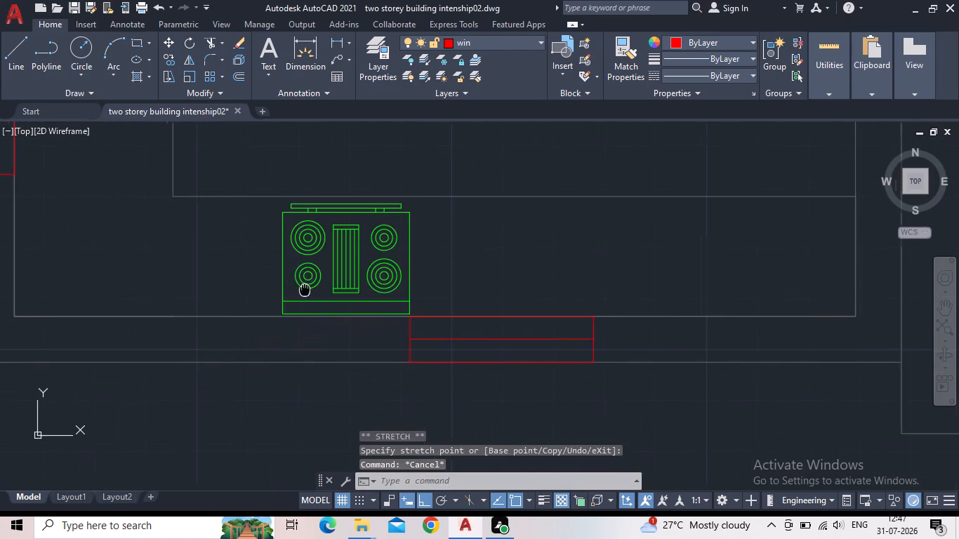
pyautogui.scroll(-1, 328, 382)
pyautogui.scroll(-4, 523, 323)
pyautogui.moveTo(571, 332); pyautogui.dragTo(571, 332, button='middle')
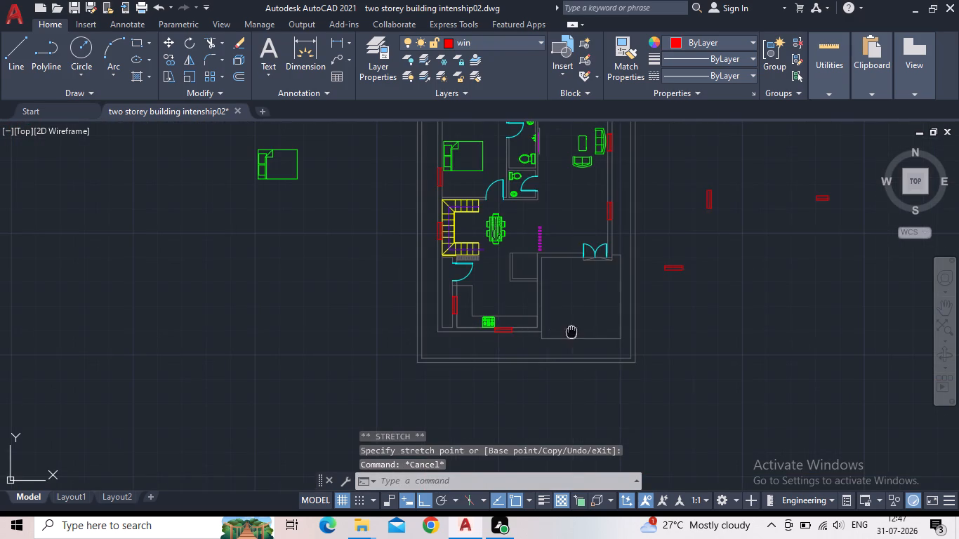
pyautogui.moveTo(571, 332); pyautogui.dragTo(400, 343, button='middle')
pyautogui.scroll(2, 402, 343)
pyautogui.moveTo(674, 359); pyautogui.dragTo(331, 366, button='middle')
pyautogui.scroll(-2, 310, 366)
pyautogui.scroll(2, 715, 364)
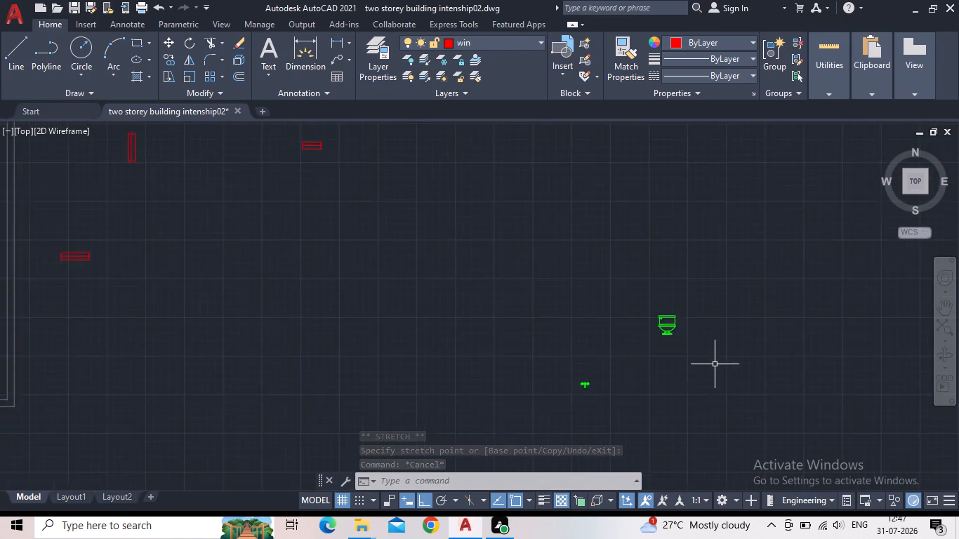
pyautogui.scroll(-4, 524, 417)
pyautogui.scroll(3, 464, 439)
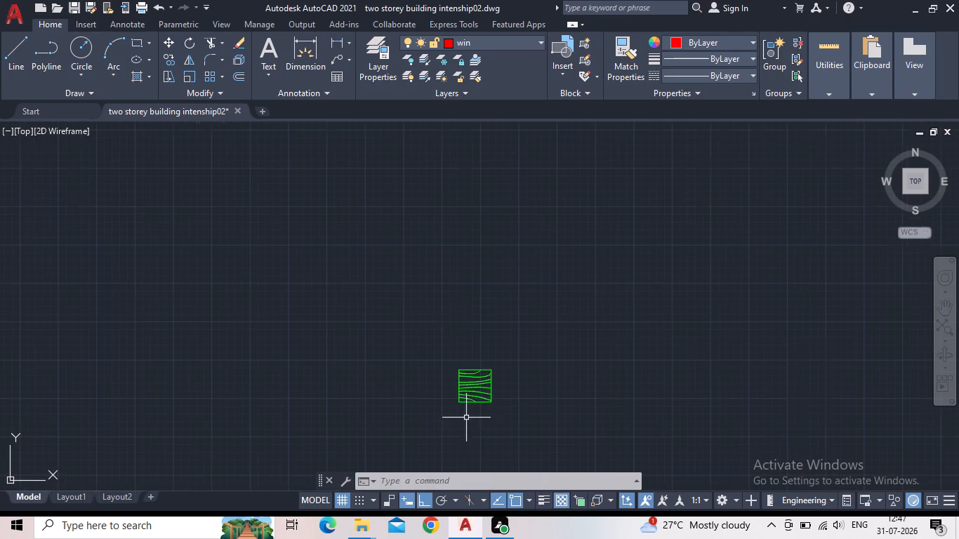
pyautogui.scroll(-3, 477, 379)
pyautogui.scroll(2, 563, 211)
pyautogui.scroll(3, 454, 256)
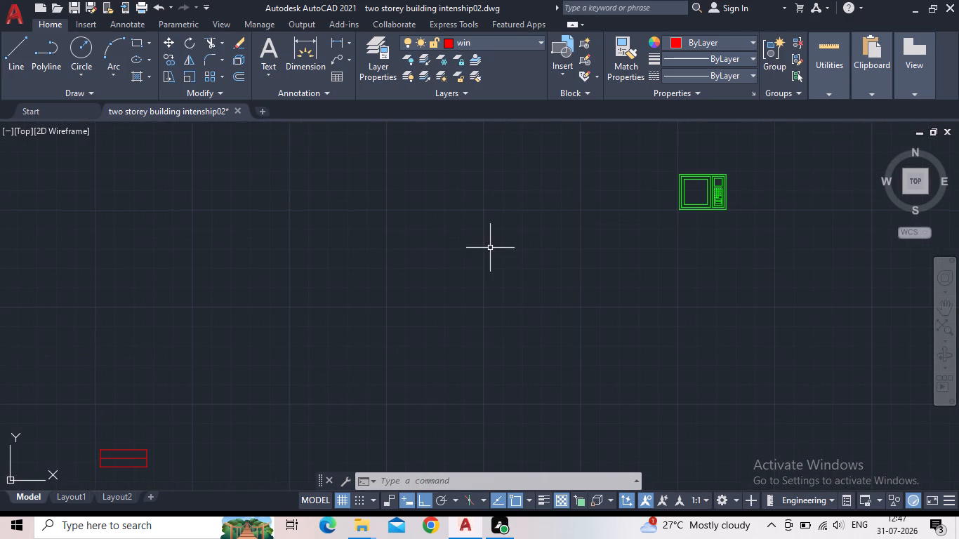
pyautogui.moveTo(765, 230); pyautogui.dragTo(719, 200)
pyautogui.click(642, 169)
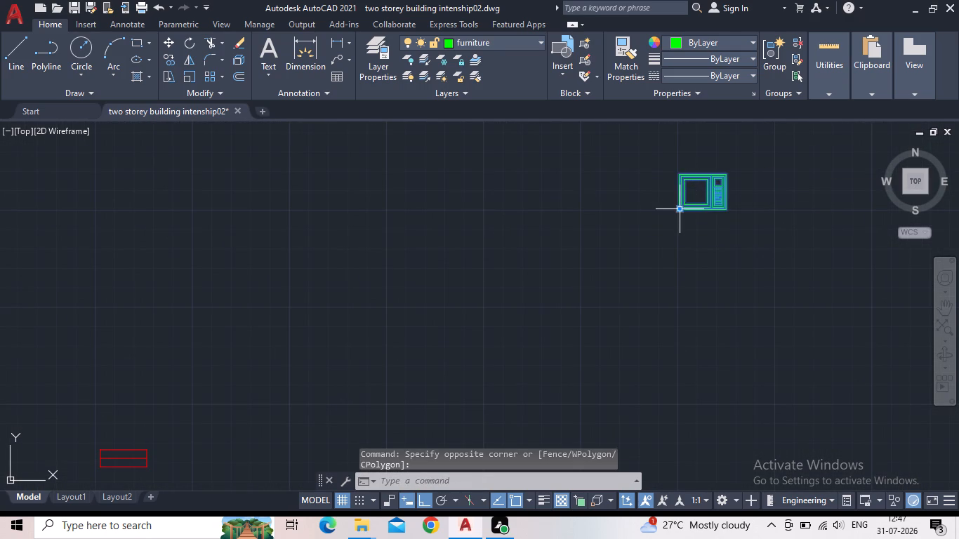
pyautogui.moveTo(681, 209); pyautogui.dragTo(593, 232)
pyautogui.moveTo(371, 328); pyautogui.dragTo(498, 326, button='middle')
pyautogui.scroll(-2, 499, 326)
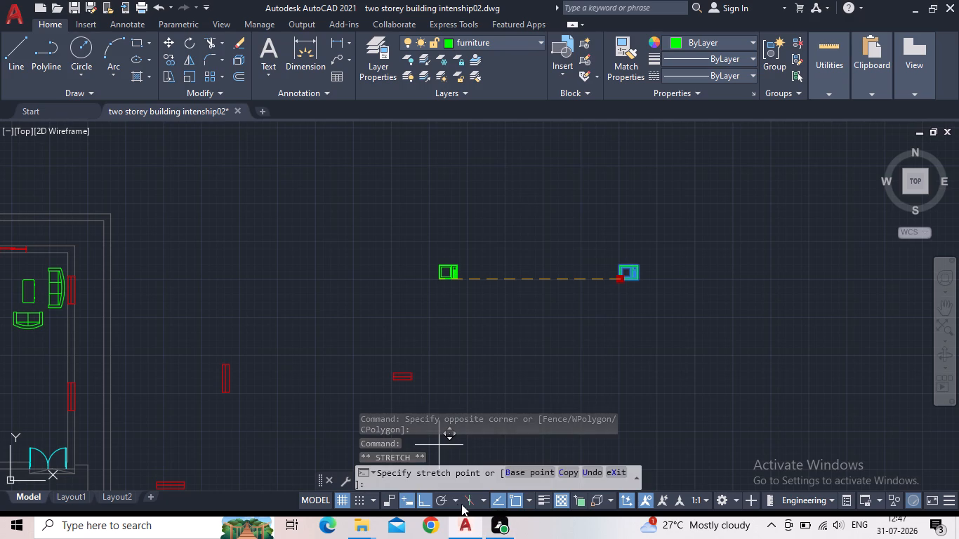
pyautogui.click(425, 500)
pyautogui.moveTo(340, 357); pyautogui.dragTo(527, 319, button='middle')
pyautogui.scroll(-2, 527, 319)
pyautogui.scroll(4, 343, 385)
pyautogui.moveTo(315, 404); pyautogui.dragTo(304, 338, button='middle')
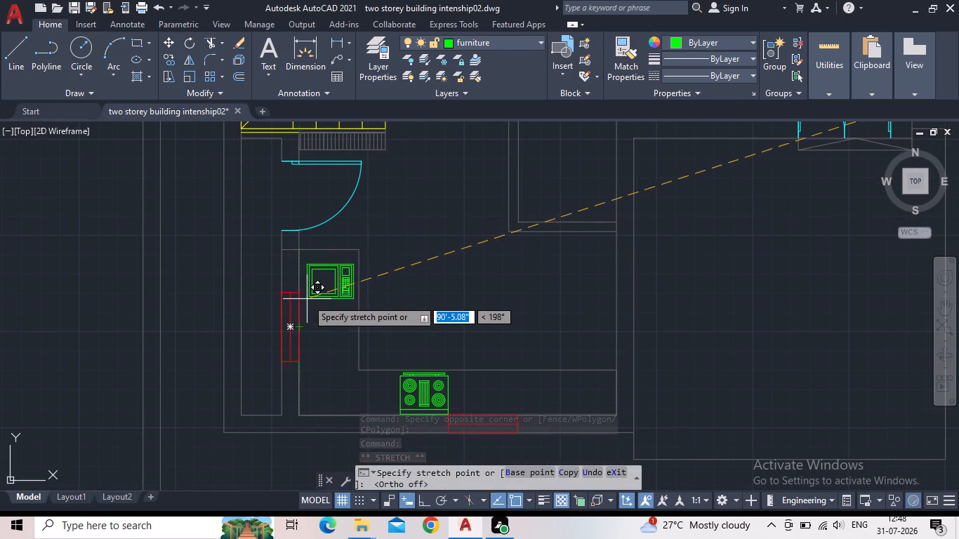
pyautogui.scroll(2, 303, 298)
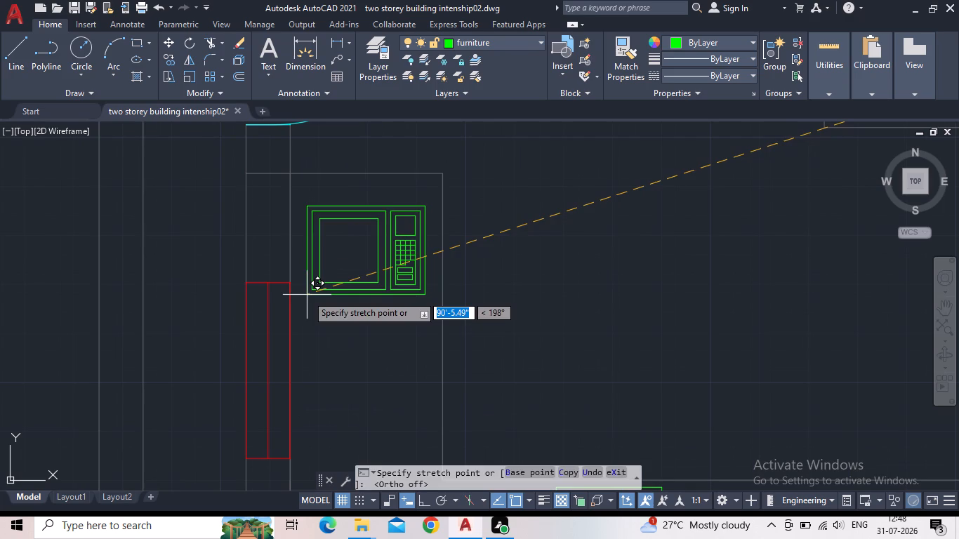
pyautogui.click(307, 295)
pyautogui.scroll(-1, 482, 329)
pyautogui.press('Escape')
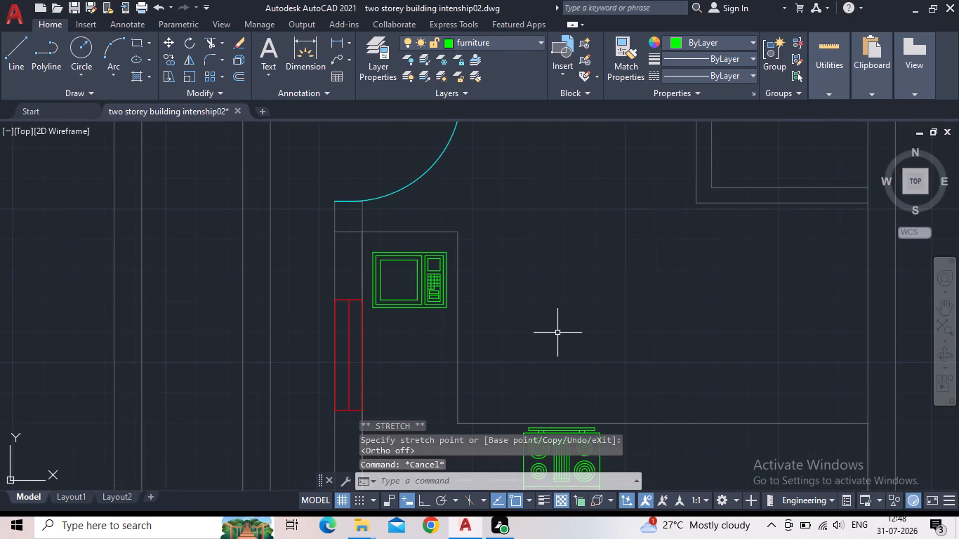
# Open DesignCenter and display the blocks of the Kitchens.dwg sample drawing.
pyautogui.moveTo(555, 334); pyautogui.dragTo(386, 293, button='middle')
pyautogui.scroll(-2, 386, 293)
pyautogui.scroll(1, 438, 335)
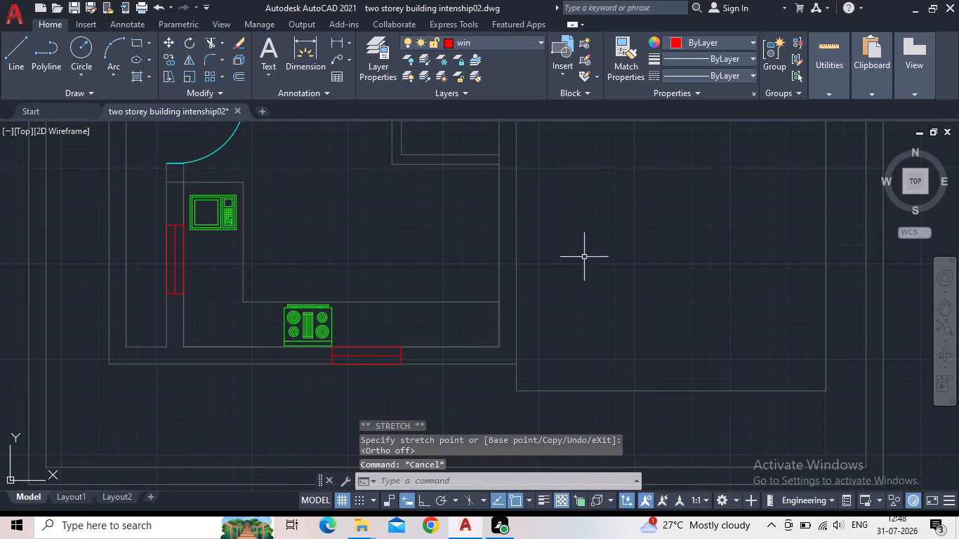
pyautogui.press('d')
pyautogui.press('c')
pyautogui.press('space')
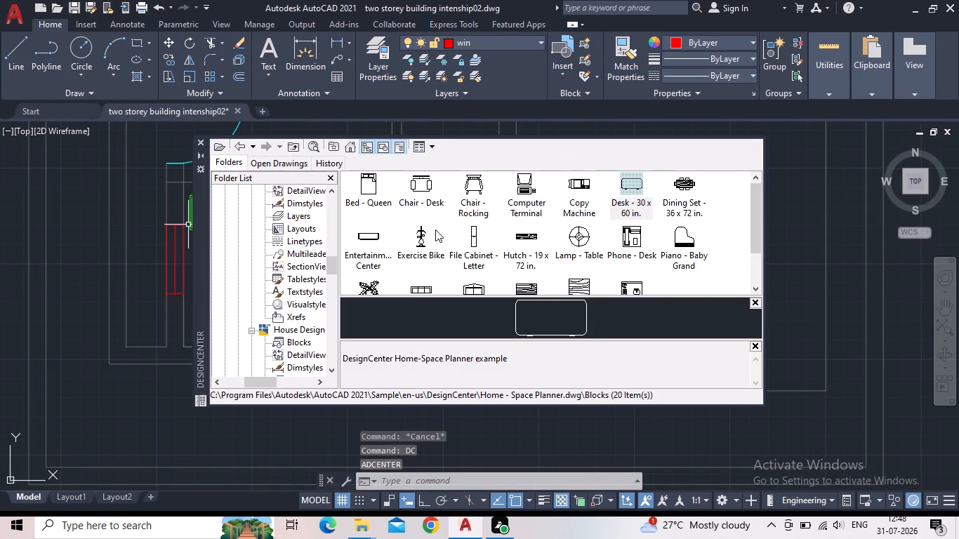
pyautogui.scroll(-2, 538, 247)
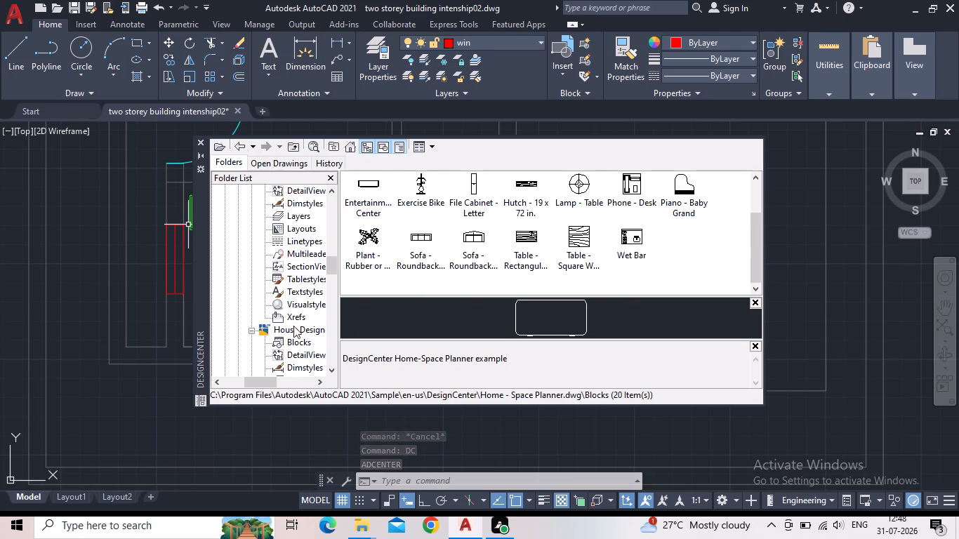
pyautogui.scroll(-5, 298, 339)
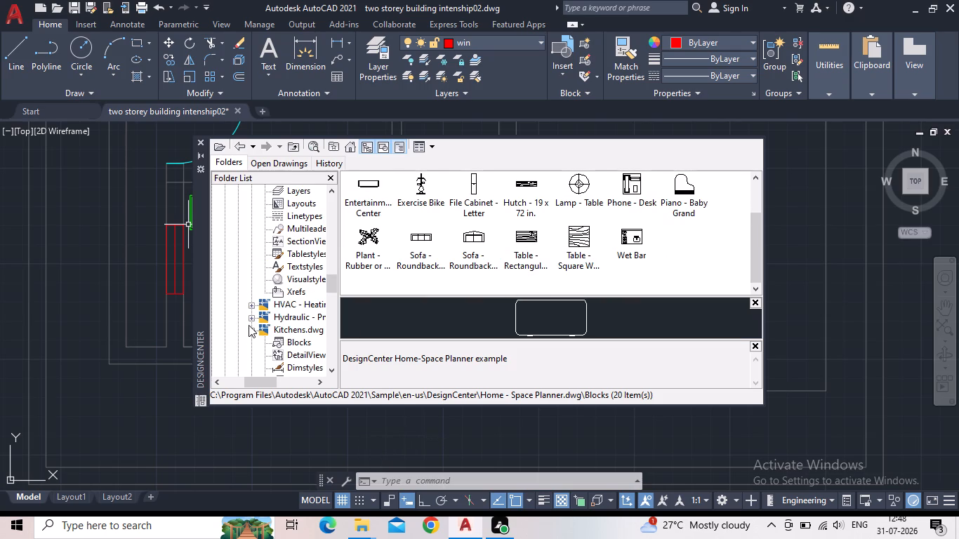
pyautogui.doubleClick(295, 340)
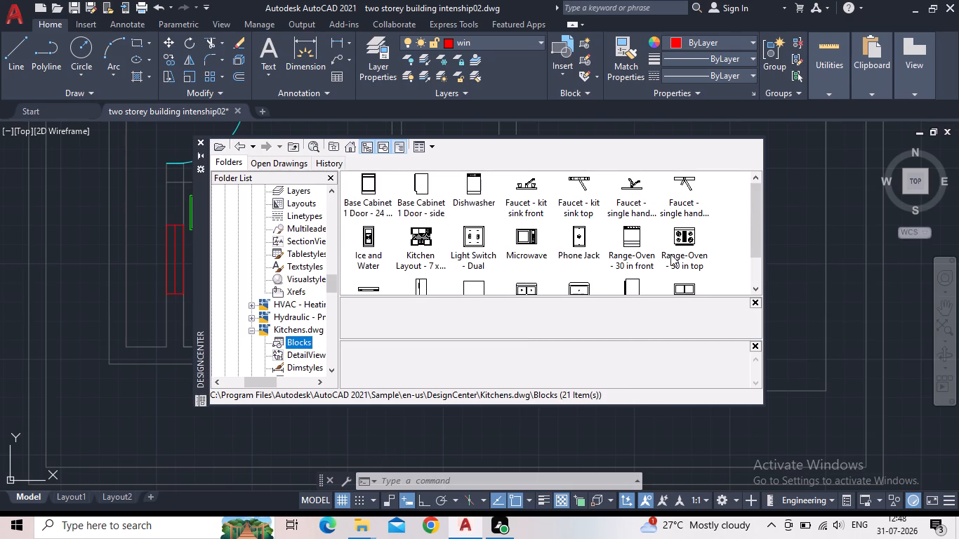
pyautogui.scroll(-1, 661, 248)
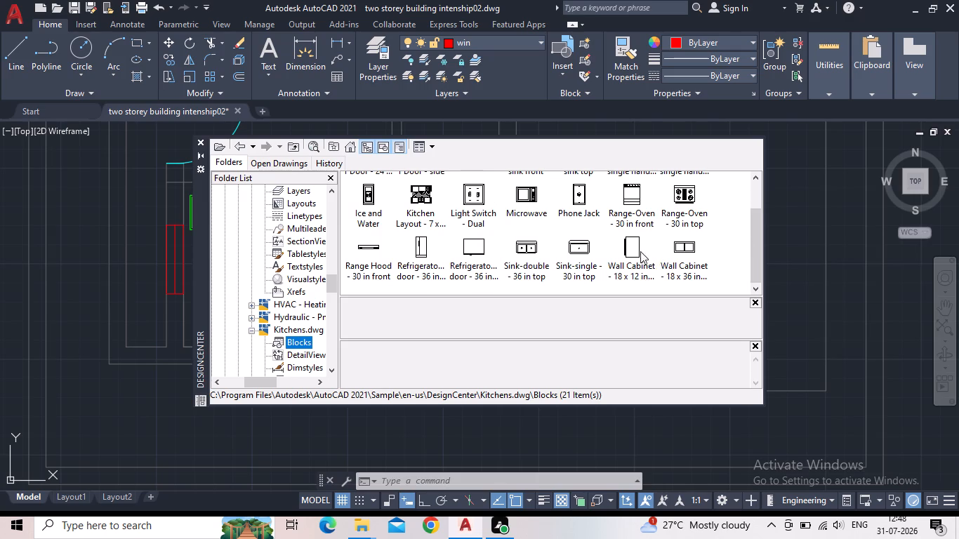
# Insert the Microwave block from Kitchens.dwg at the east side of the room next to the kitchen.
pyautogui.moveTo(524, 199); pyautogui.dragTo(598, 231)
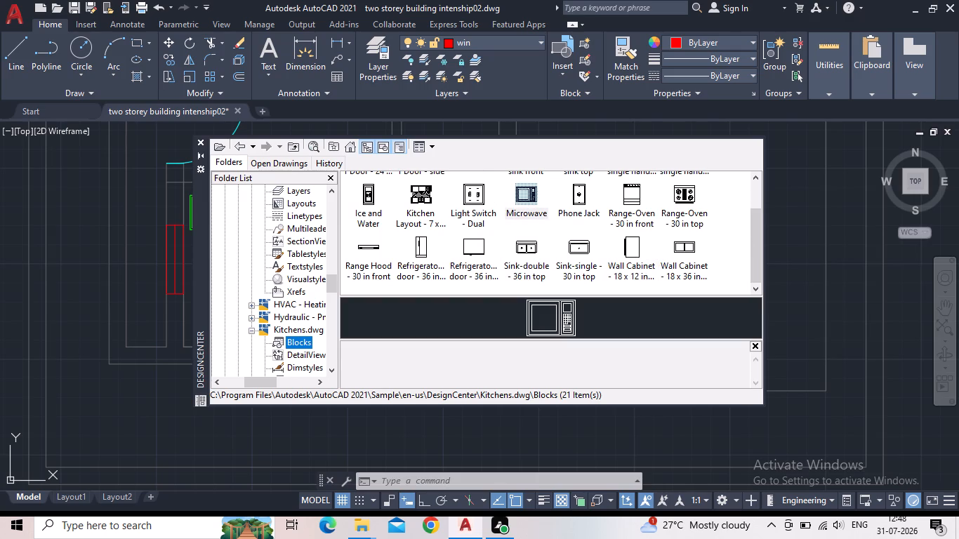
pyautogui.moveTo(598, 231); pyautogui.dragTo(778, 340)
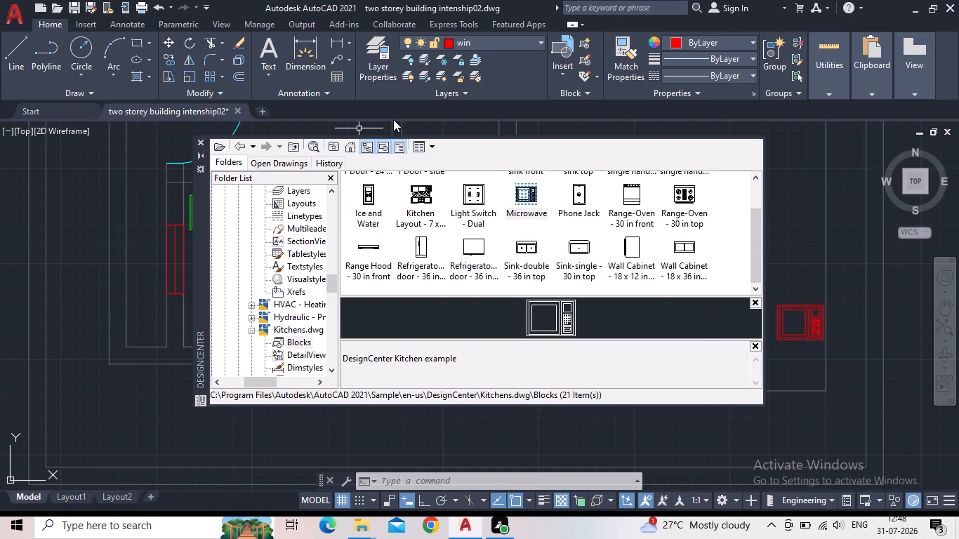
# Make furniture the current layer.
pyautogui.click(373, 65)
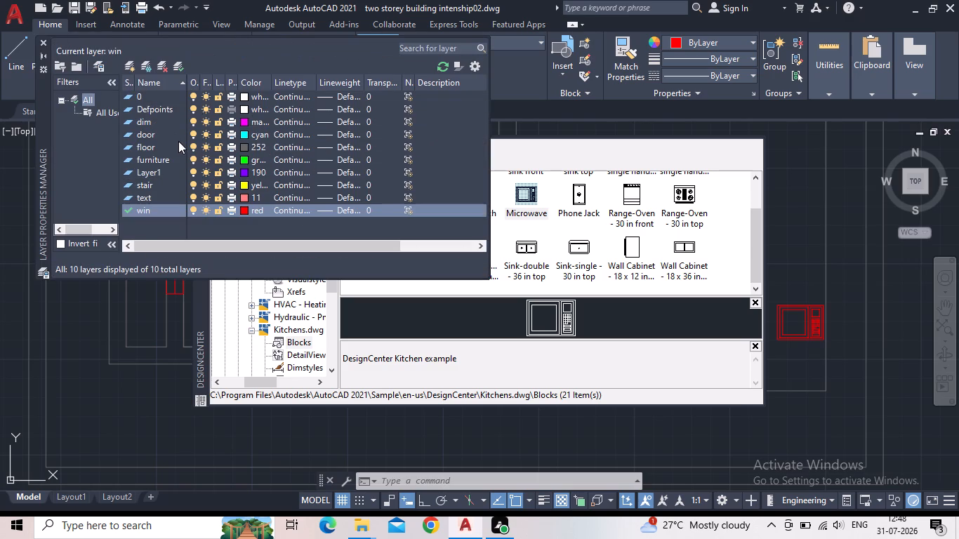
pyautogui.doubleClick(126, 159)
pyautogui.doubleClick(128, 159)
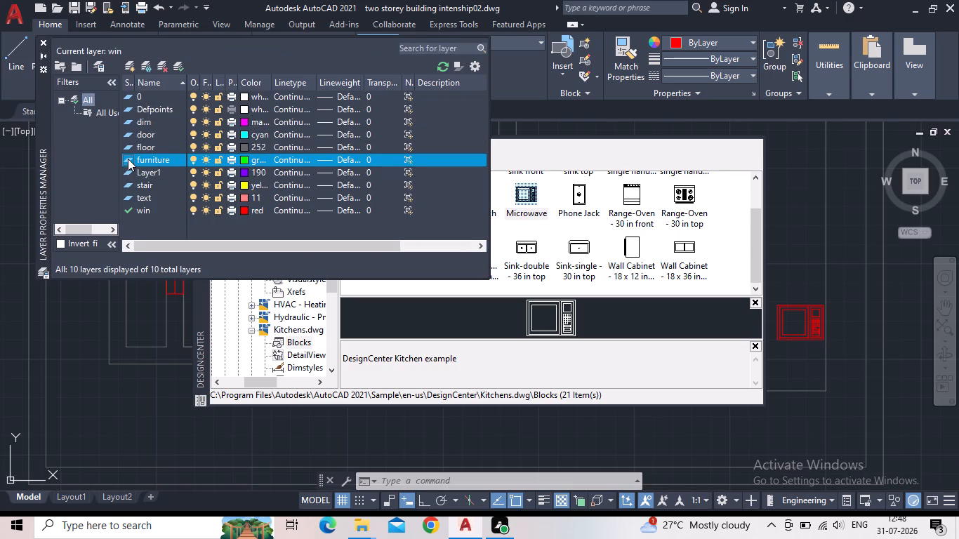
pyautogui.click(42, 43)
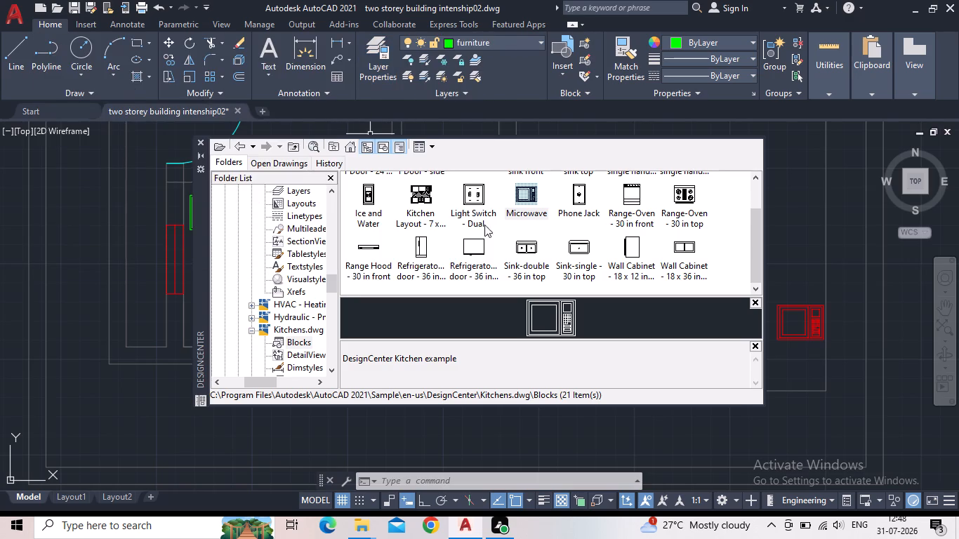
# Insert the Sink-single - 30 in top block just below the newly inserted microwave and close DesignCenter.
pyautogui.click(516, 243)
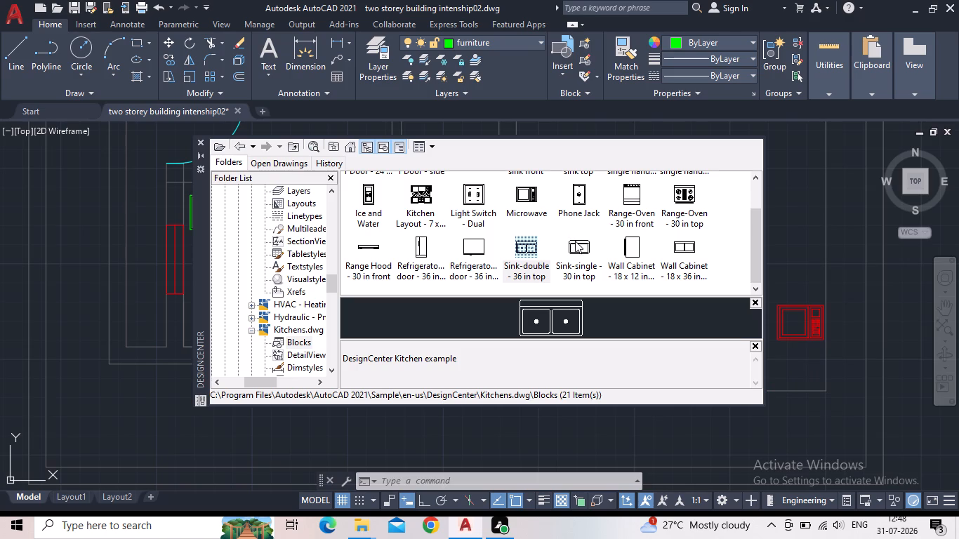
pyautogui.moveTo(575, 241); pyautogui.dragTo(797, 365)
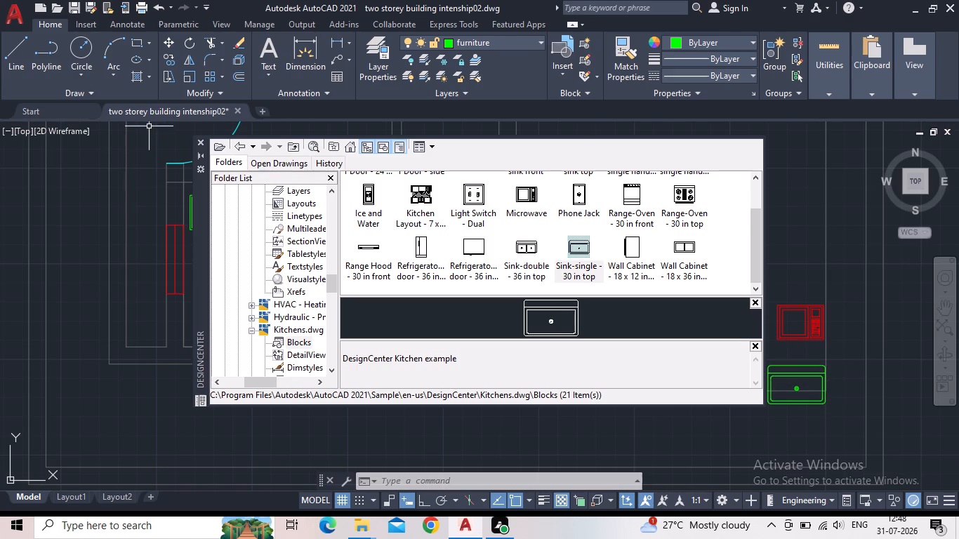
pyautogui.click(199, 143)
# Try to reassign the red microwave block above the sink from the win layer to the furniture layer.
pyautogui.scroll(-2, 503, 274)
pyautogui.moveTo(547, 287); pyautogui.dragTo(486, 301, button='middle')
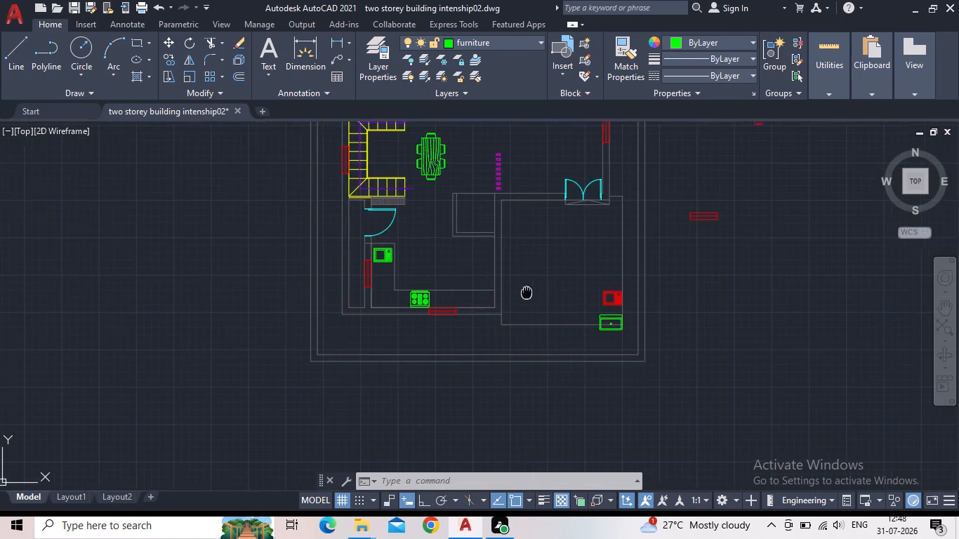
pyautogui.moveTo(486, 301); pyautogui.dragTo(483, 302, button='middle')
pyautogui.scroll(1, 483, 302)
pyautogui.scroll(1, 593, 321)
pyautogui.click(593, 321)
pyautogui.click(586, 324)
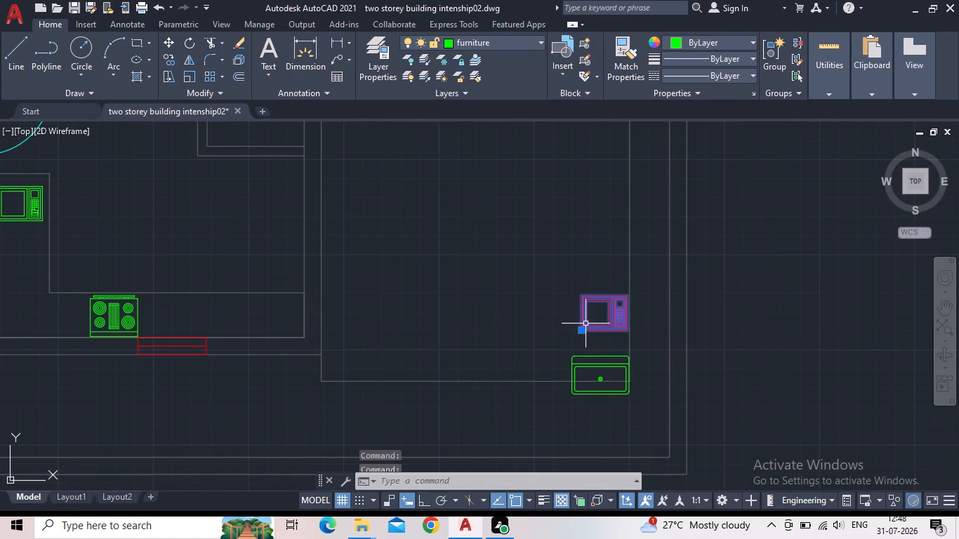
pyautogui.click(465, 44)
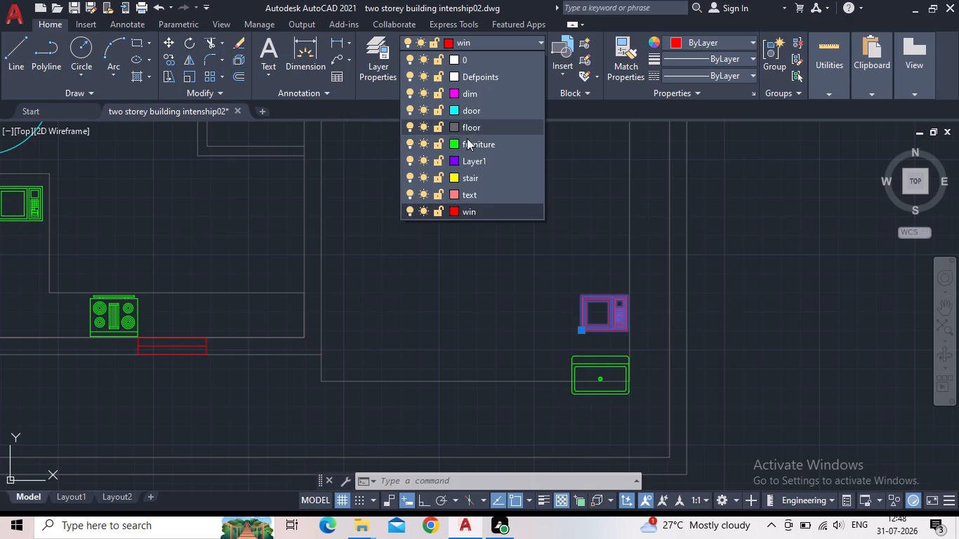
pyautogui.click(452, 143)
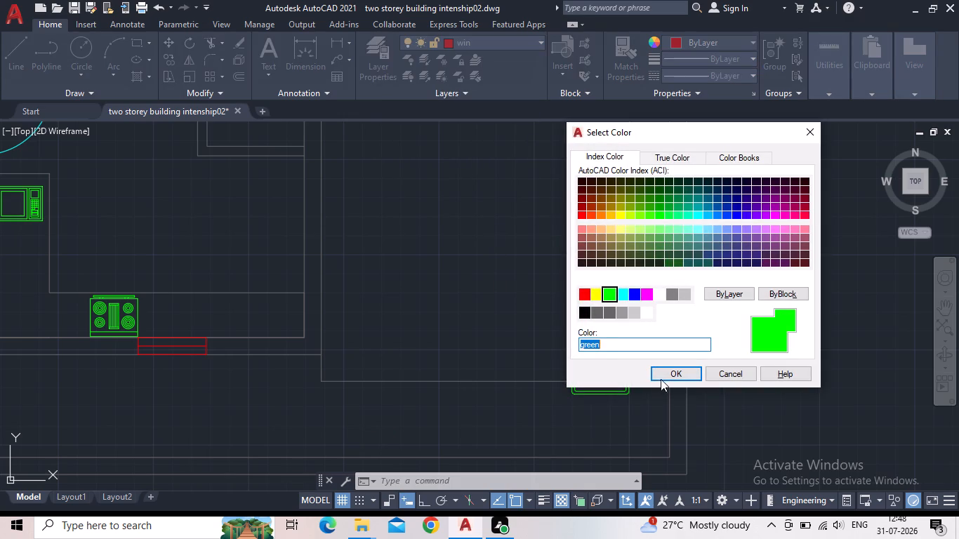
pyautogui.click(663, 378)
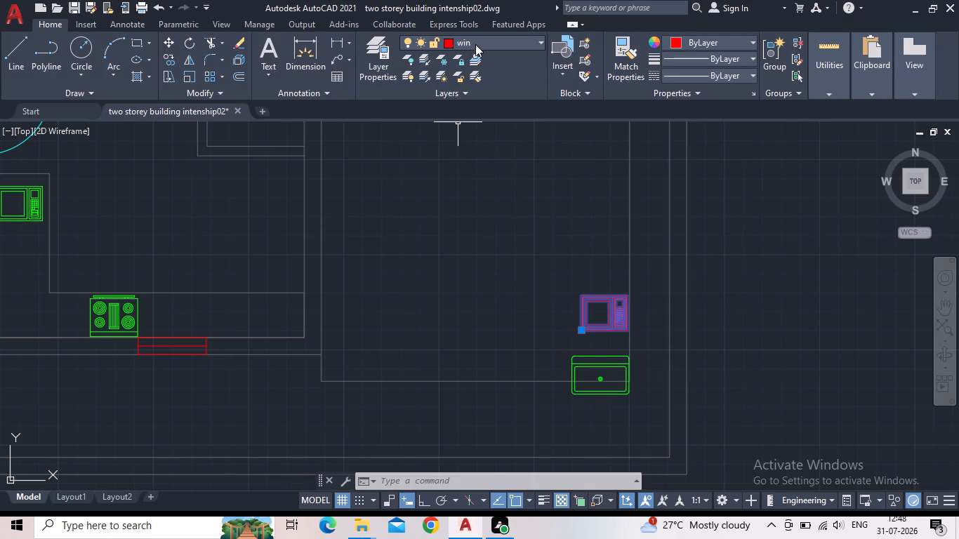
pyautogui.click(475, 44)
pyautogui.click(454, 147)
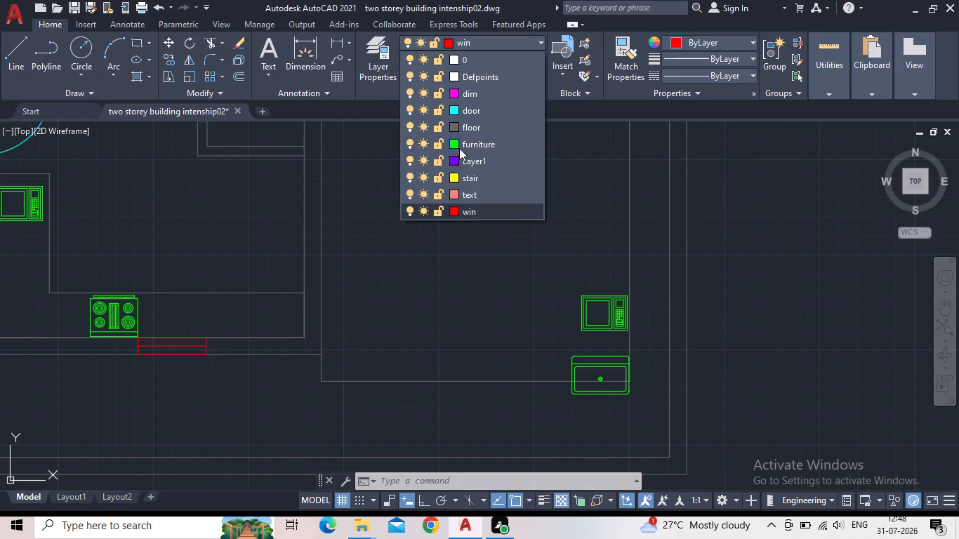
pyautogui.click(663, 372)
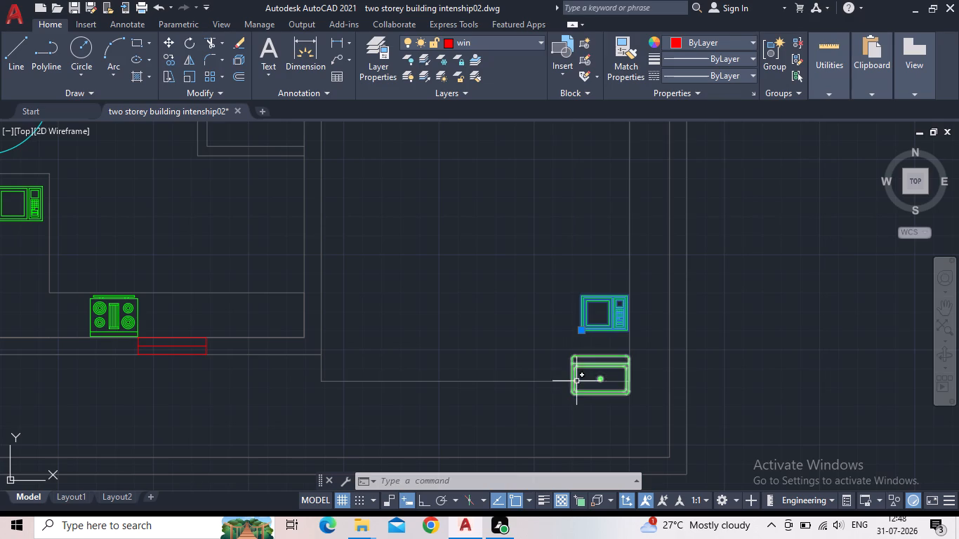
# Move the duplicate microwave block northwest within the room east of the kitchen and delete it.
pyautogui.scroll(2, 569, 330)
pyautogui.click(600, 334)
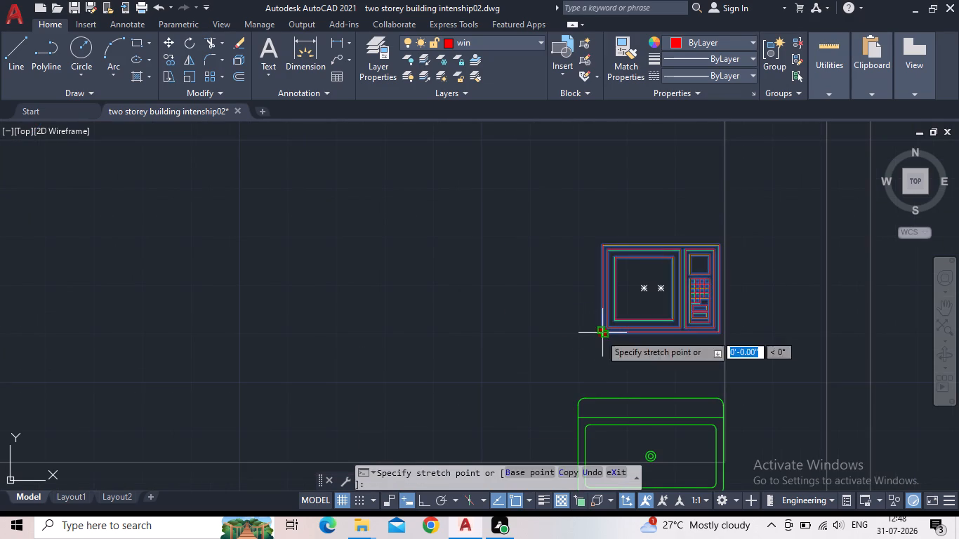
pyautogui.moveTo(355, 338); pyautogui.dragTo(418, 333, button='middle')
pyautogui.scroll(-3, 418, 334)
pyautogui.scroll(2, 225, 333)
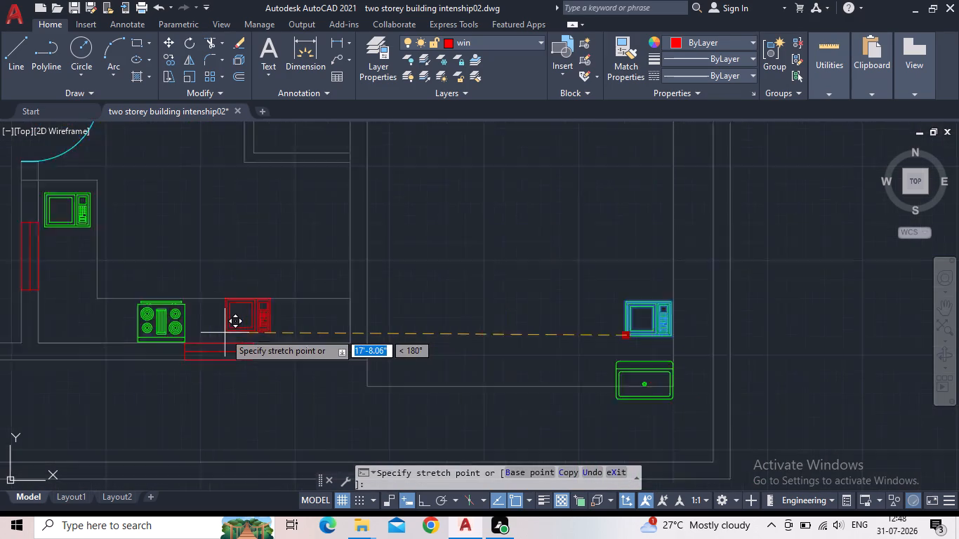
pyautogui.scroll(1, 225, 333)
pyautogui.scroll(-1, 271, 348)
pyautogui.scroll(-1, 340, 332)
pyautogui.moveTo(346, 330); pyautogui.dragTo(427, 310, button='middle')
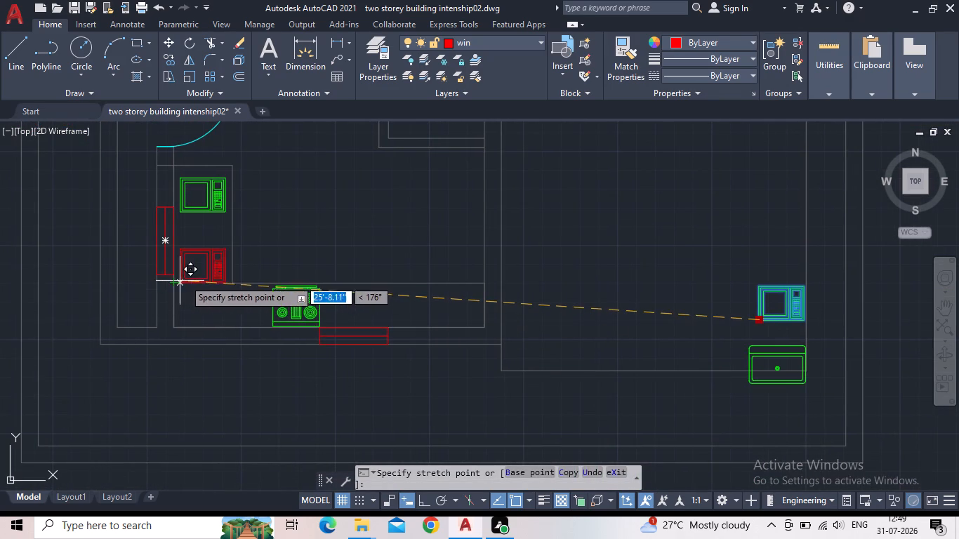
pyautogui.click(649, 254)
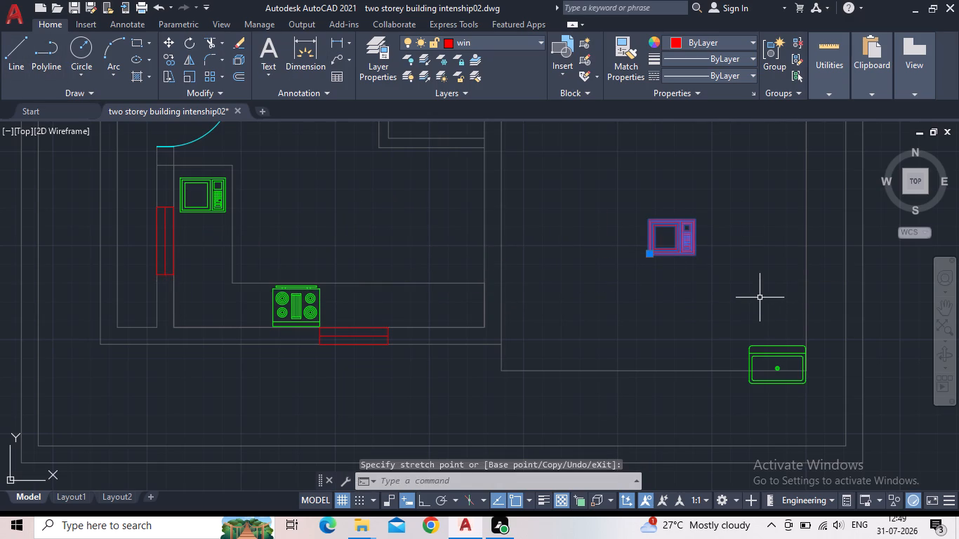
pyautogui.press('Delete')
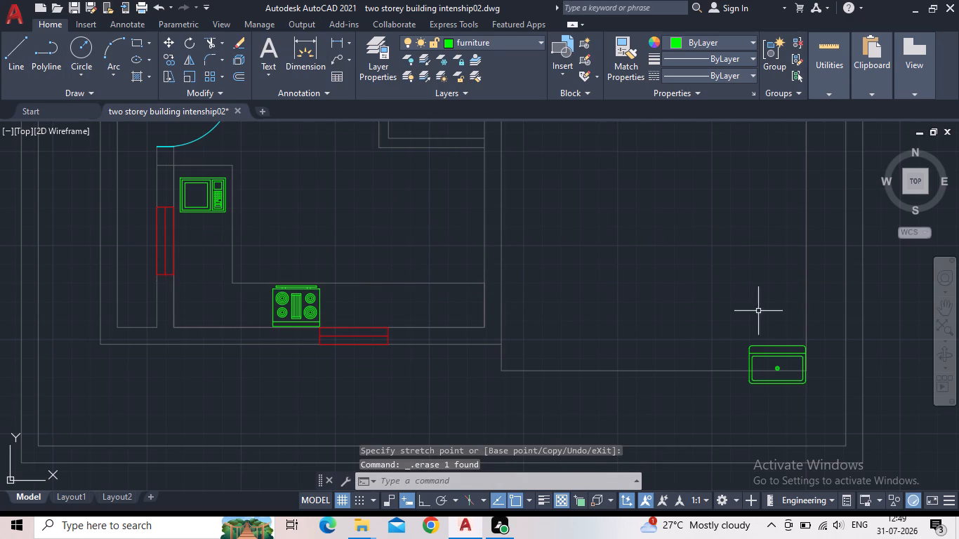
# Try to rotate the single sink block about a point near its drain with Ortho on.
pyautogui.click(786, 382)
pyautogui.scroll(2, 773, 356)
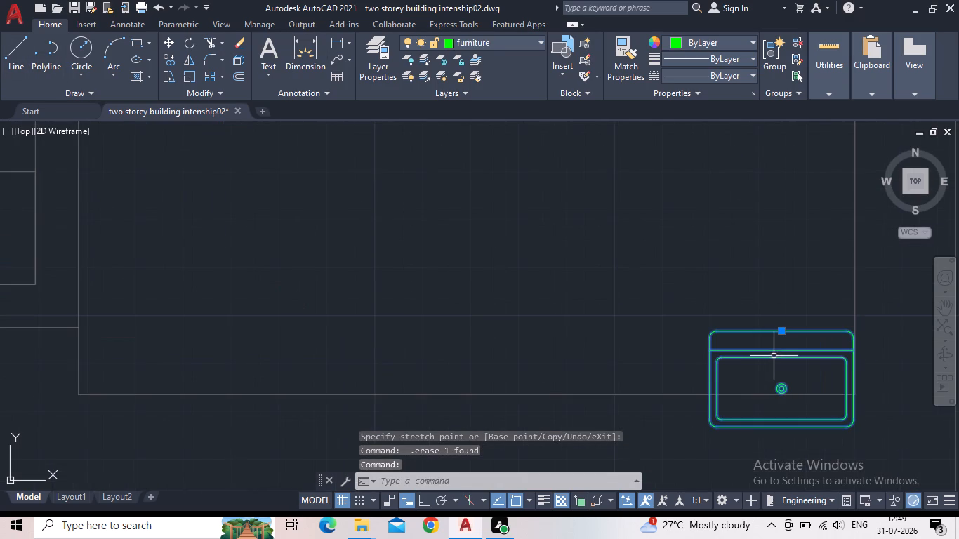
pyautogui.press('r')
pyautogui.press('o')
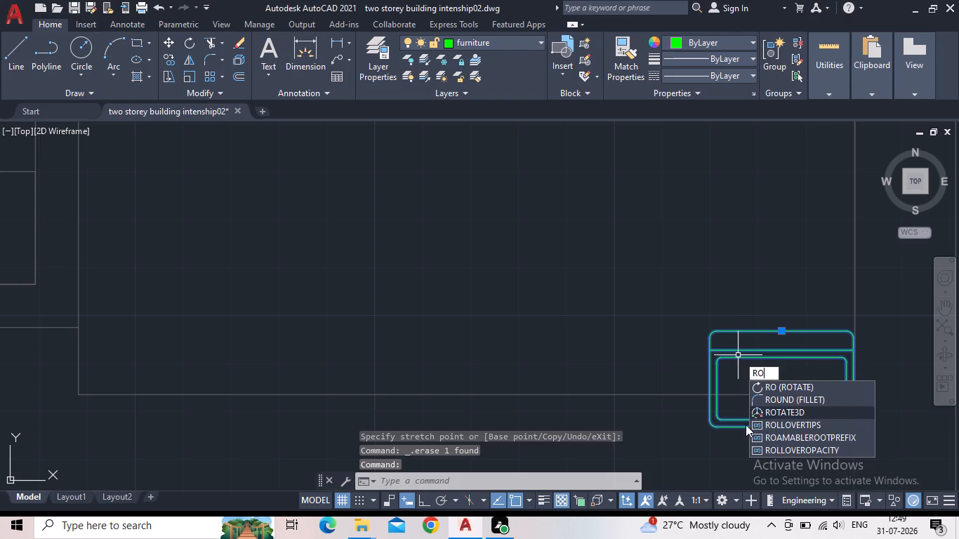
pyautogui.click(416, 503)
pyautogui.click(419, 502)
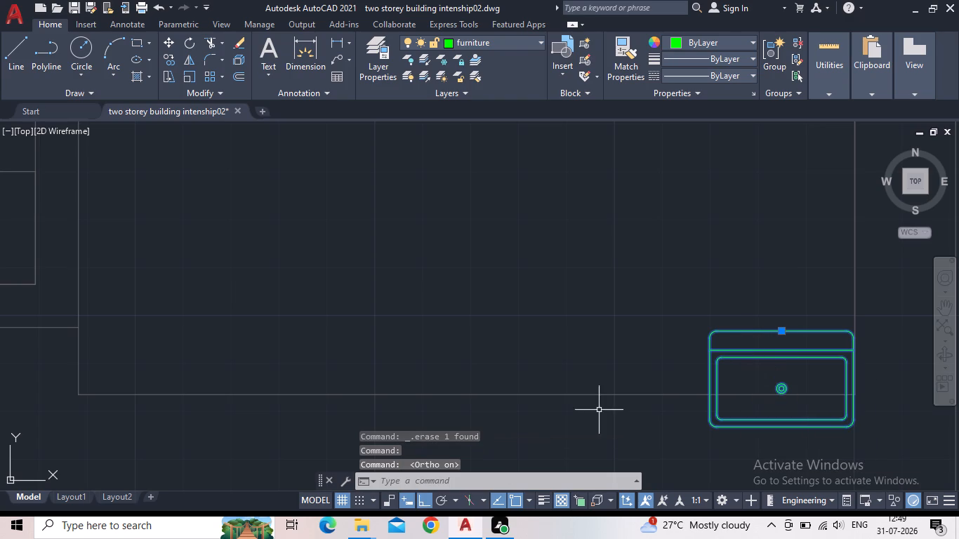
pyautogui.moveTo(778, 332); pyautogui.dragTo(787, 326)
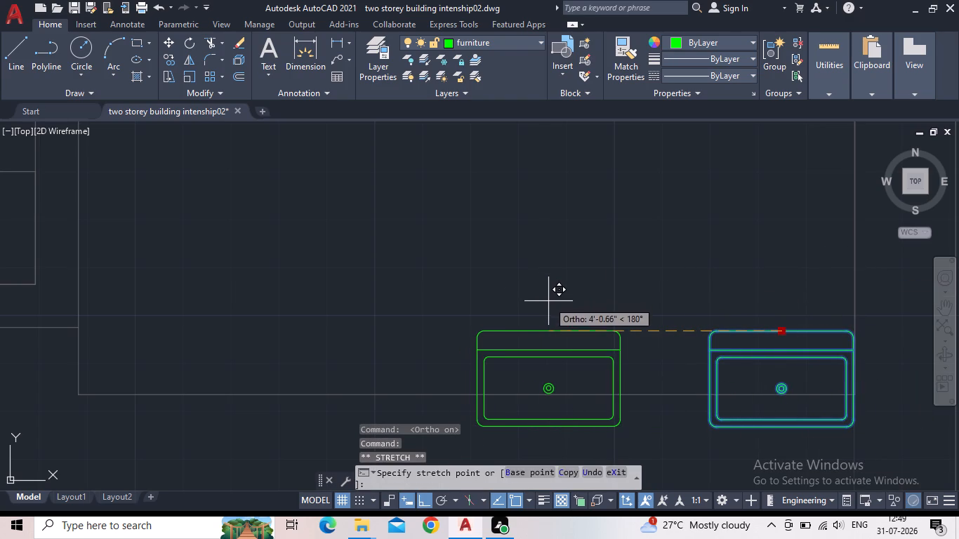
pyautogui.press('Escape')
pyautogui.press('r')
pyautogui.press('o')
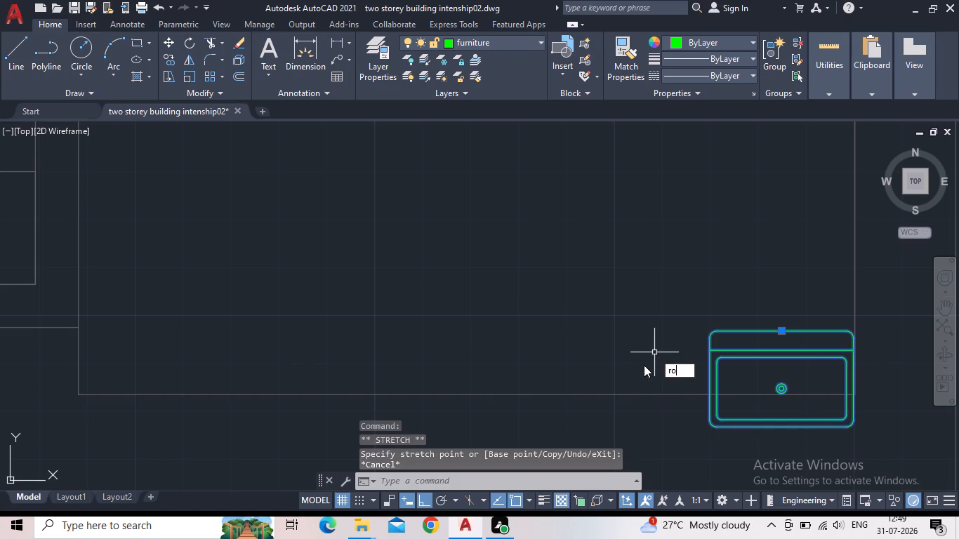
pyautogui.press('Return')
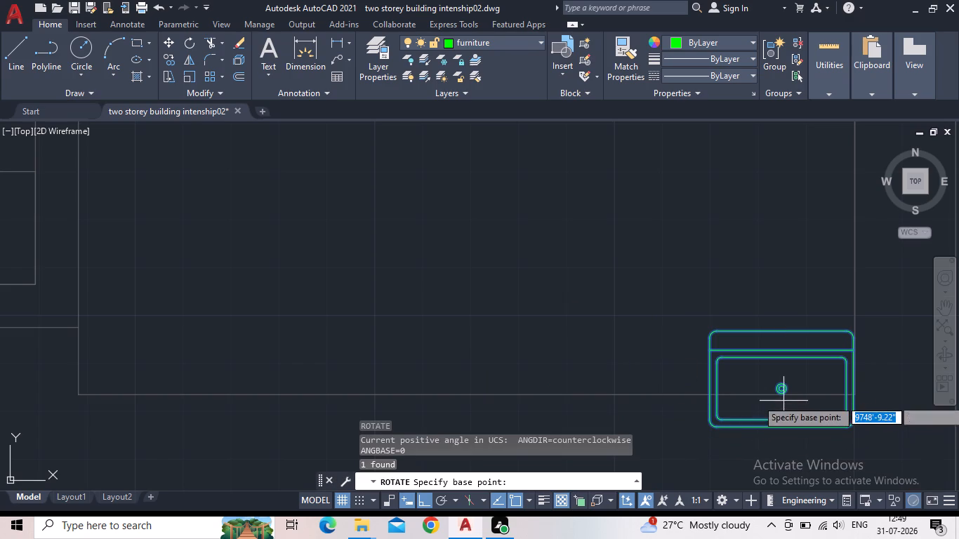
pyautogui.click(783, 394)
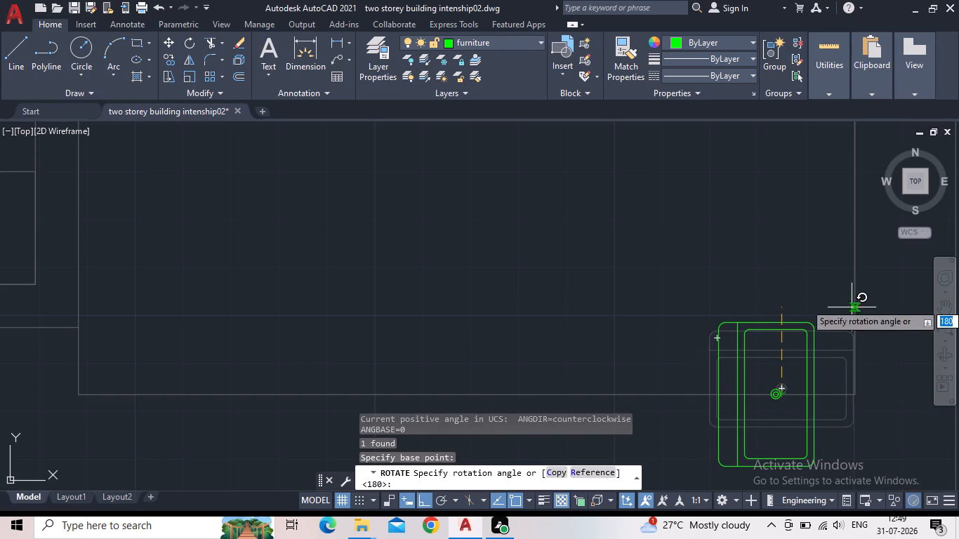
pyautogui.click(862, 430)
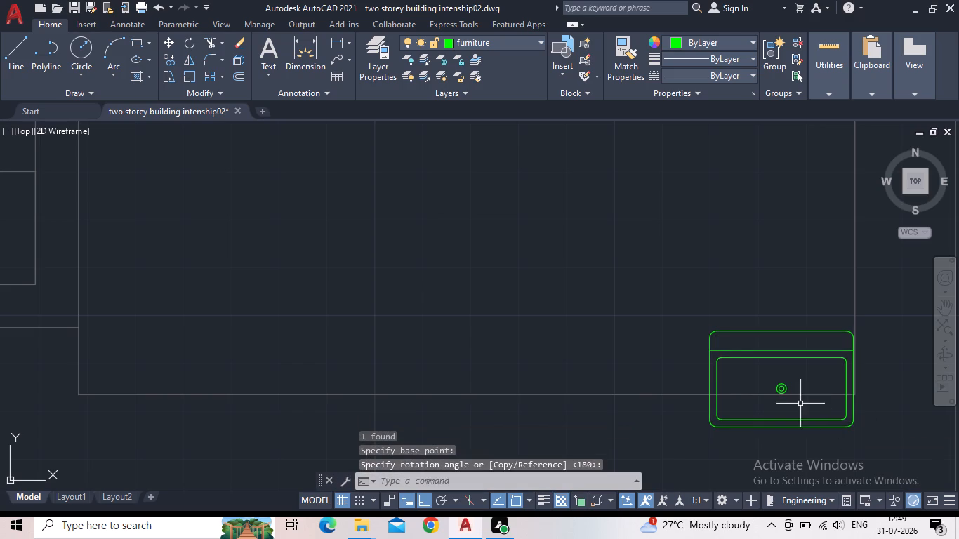
# Move the single sink block with Ortho off onto the east end of the kitchen's south counter, slightly below its inner edge.
pyautogui.click(783, 393)
pyautogui.moveTo(782, 332); pyautogui.dragTo(656, 307)
pyautogui.middleClick(364, 282)
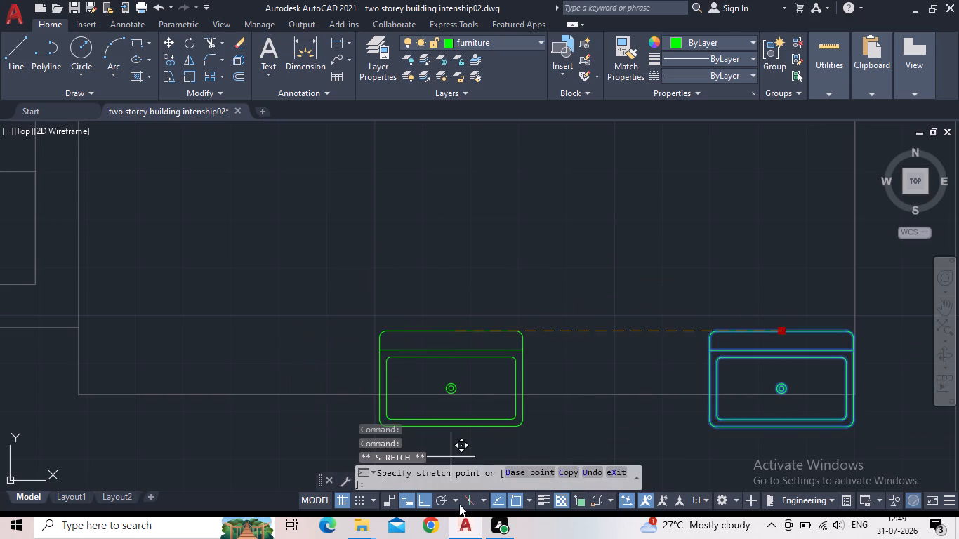
pyautogui.click(422, 502)
pyautogui.moveTo(274, 281); pyautogui.dragTo(403, 251, button='middle')
pyautogui.scroll(-4, 385, 256)
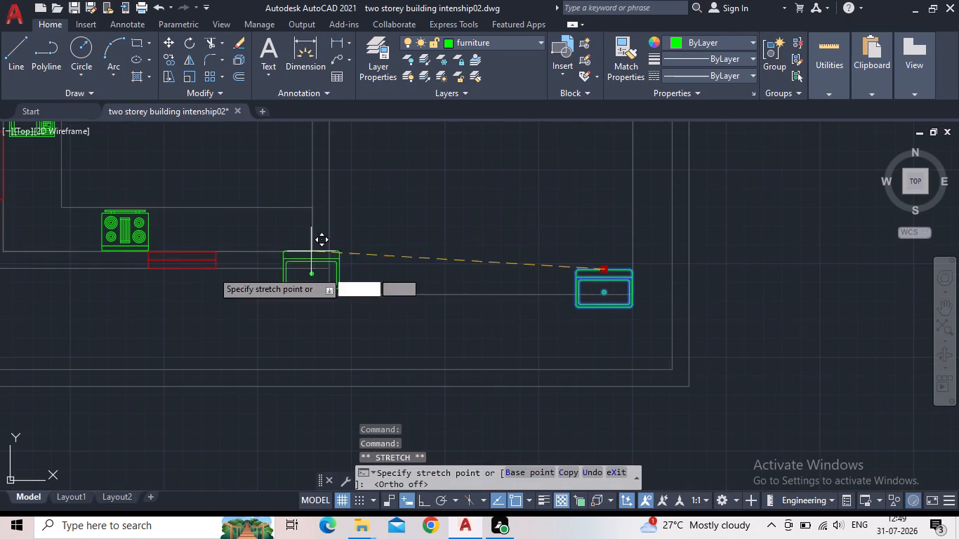
pyautogui.scroll(1, 281, 212)
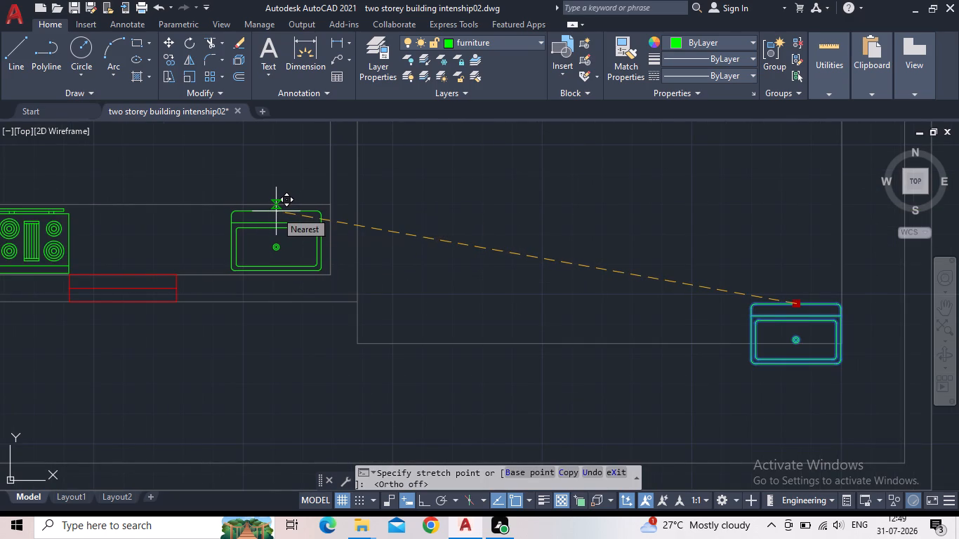
pyautogui.click(276, 211)
pyautogui.scroll(2, 269, 215)
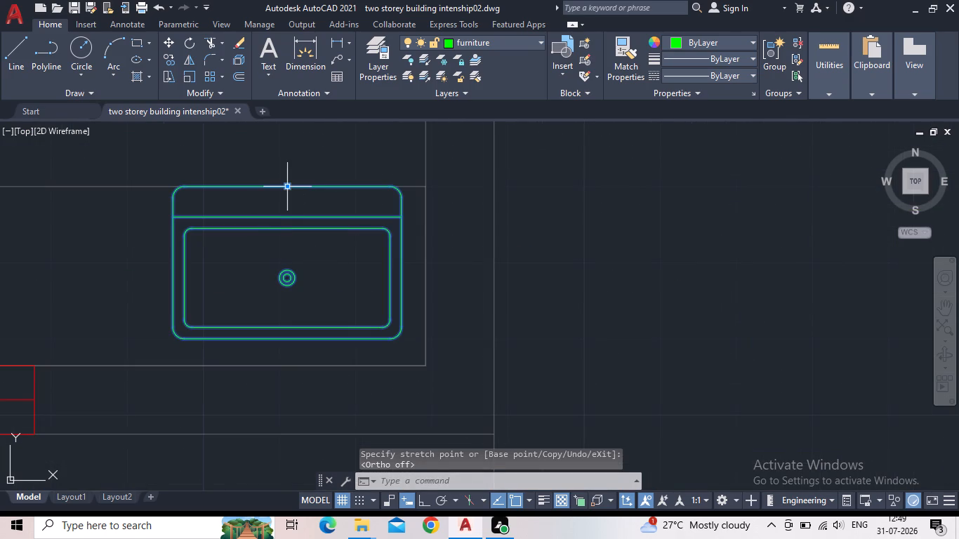
pyautogui.click(288, 183)
pyautogui.click(283, 198)
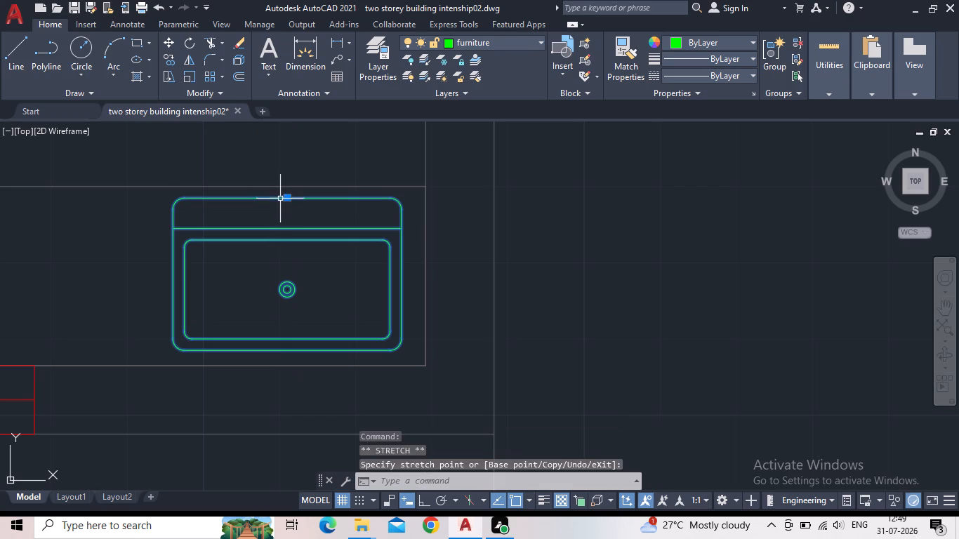
pyautogui.press('Escape')
# Save the drawing.
pyautogui.scroll(-2, 150, 176)
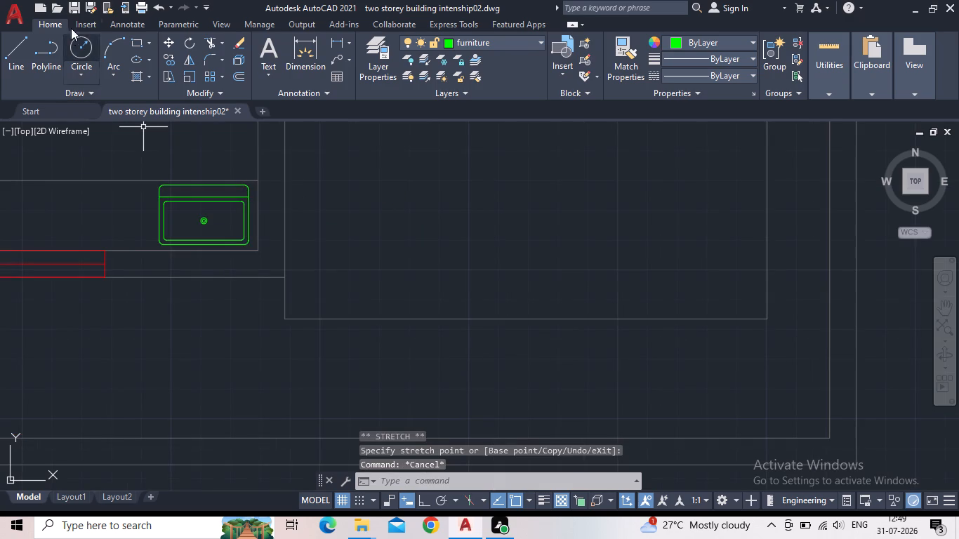
pyautogui.click(72, 9)
# Examine the placed kitchen fixtures and the furnished rooms across the rest of the floor plan.
pyautogui.scroll(-3, 187, 195)
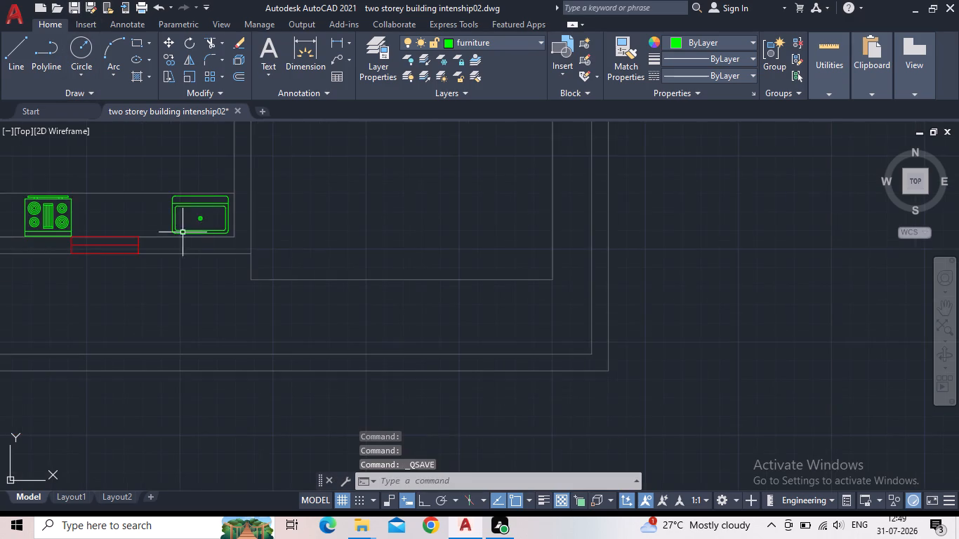
pyautogui.moveTo(194, 251); pyautogui.dragTo(398, 324, button='middle')
pyautogui.scroll(-2, 402, 325)
pyautogui.scroll(2, 297, 282)
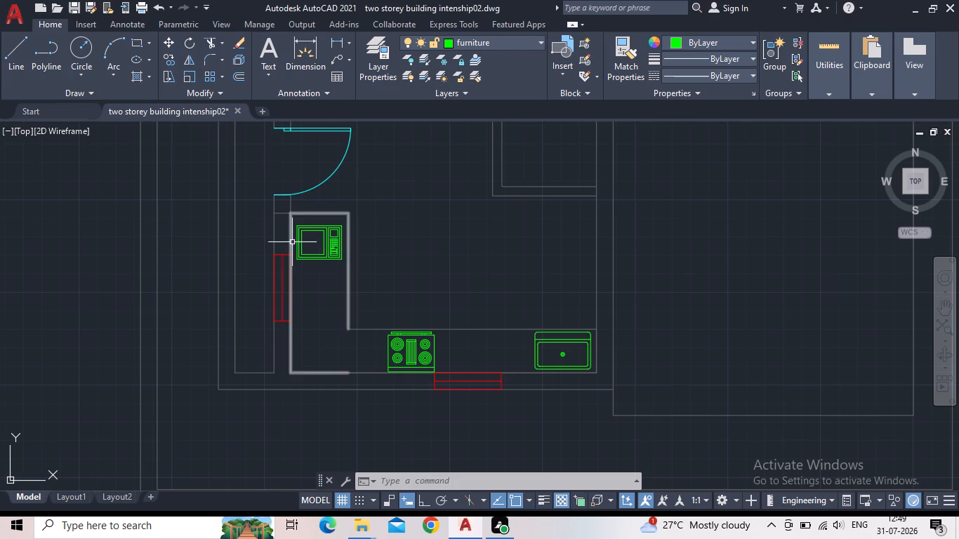
pyautogui.scroll(-2, 442, 317)
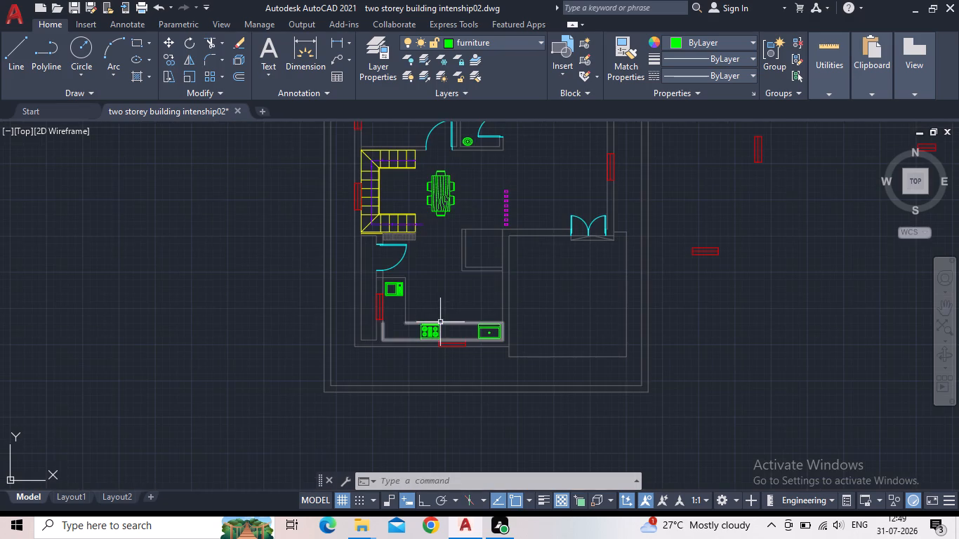
pyautogui.moveTo(460, 310); pyautogui.dragTo(304, 331, button='middle')
pyautogui.scroll(2, 234, 357)
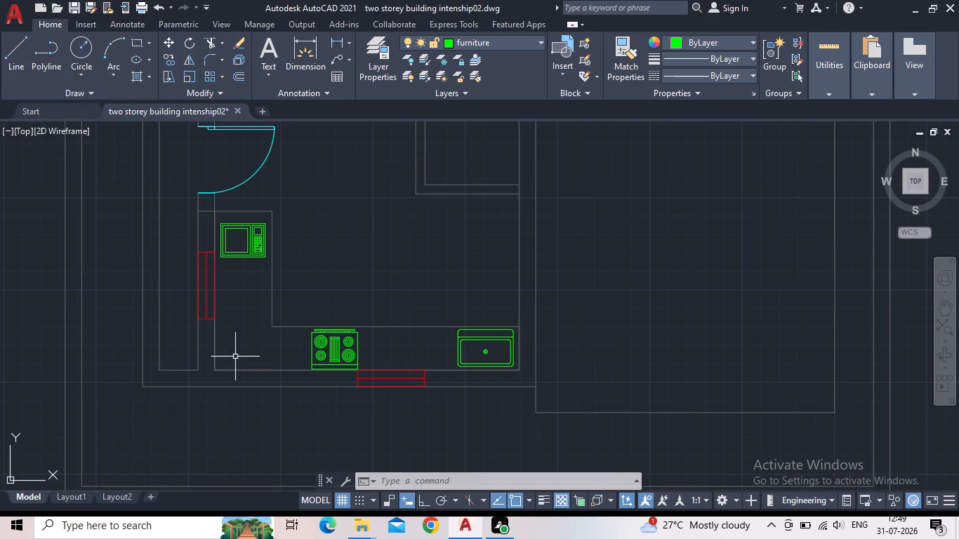
pyautogui.scroll(-2, 236, 298)
pyautogui.scroll(-1, 339, 305)
pyautogui.moveTo(315, 290); pyautogui.dragTo(288, 310, button='middle')
pyautogui.scroll(1, 267, 317)
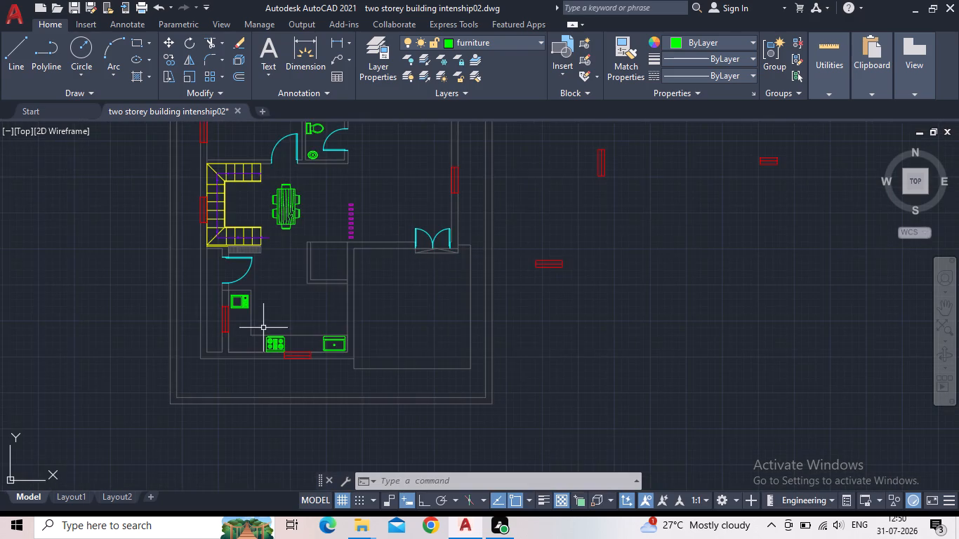
pyautogui.scroll(1, 310, 362)
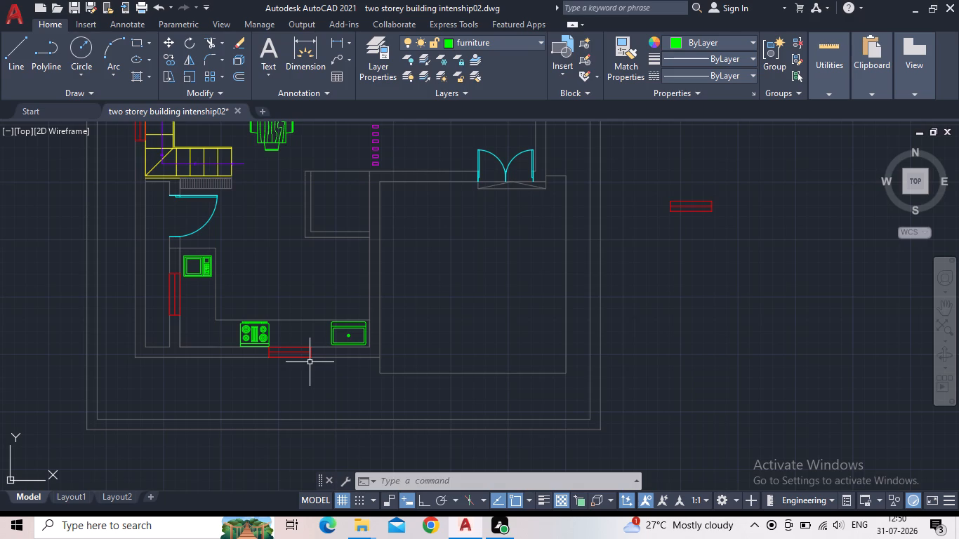
pyautogui.moveTo(300, 204); pyautogui.dragTo(263, 252, button='middle')
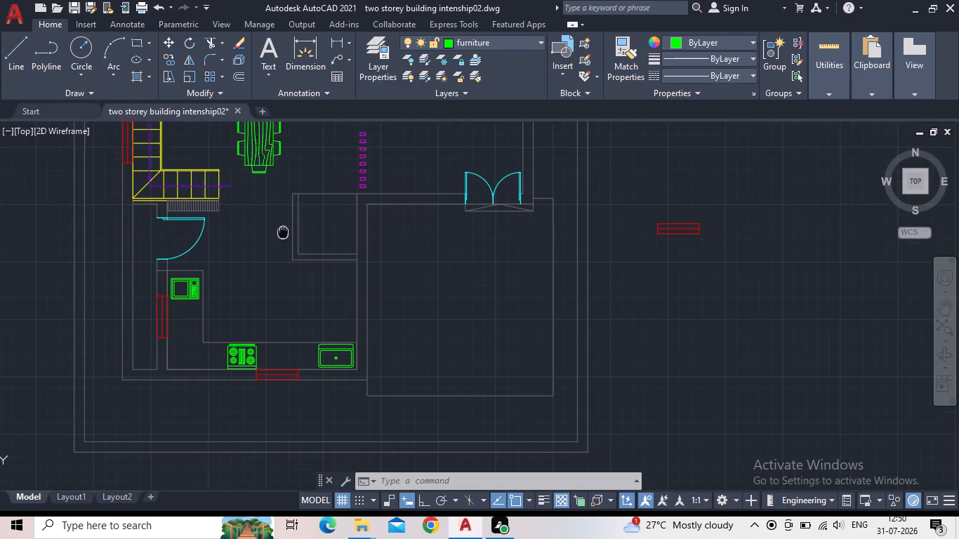
pyautogui.moveTo(263, 252); pyautogui.dragTo(213, 298, button='middle')
pyautogui.scroll(-3, 213, 298)
pyautogui.scroll(3, 227, 248)
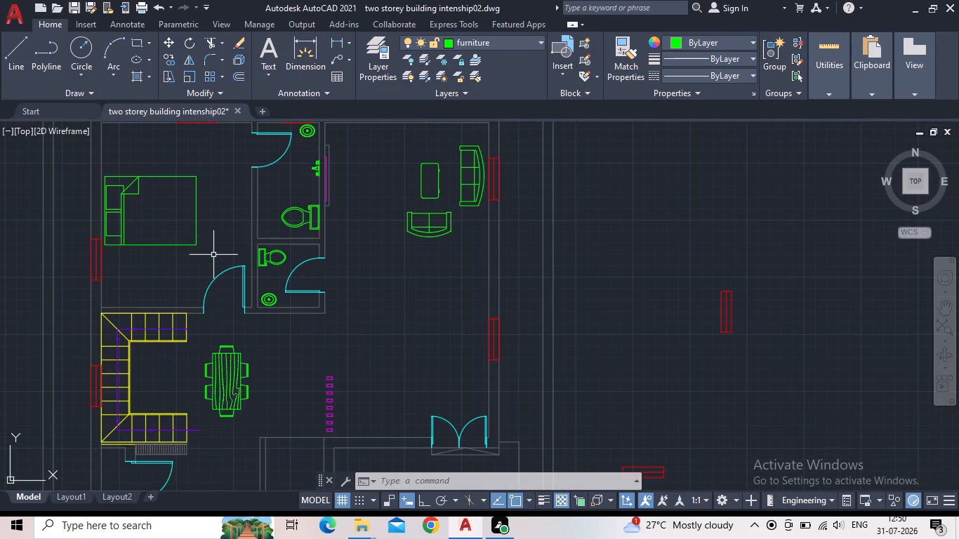
pyautogui.scroll(1, 169, 255)
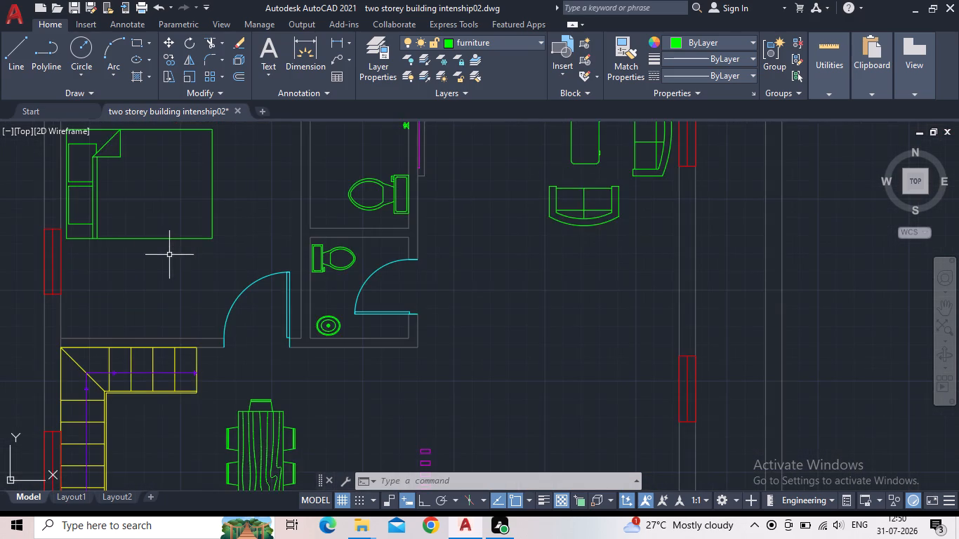
pyautogui.moveTo(140, 249); pyautogui.dragTo(182, 351, button='middle')
pyautogui.scroll(-1, 185, 359)
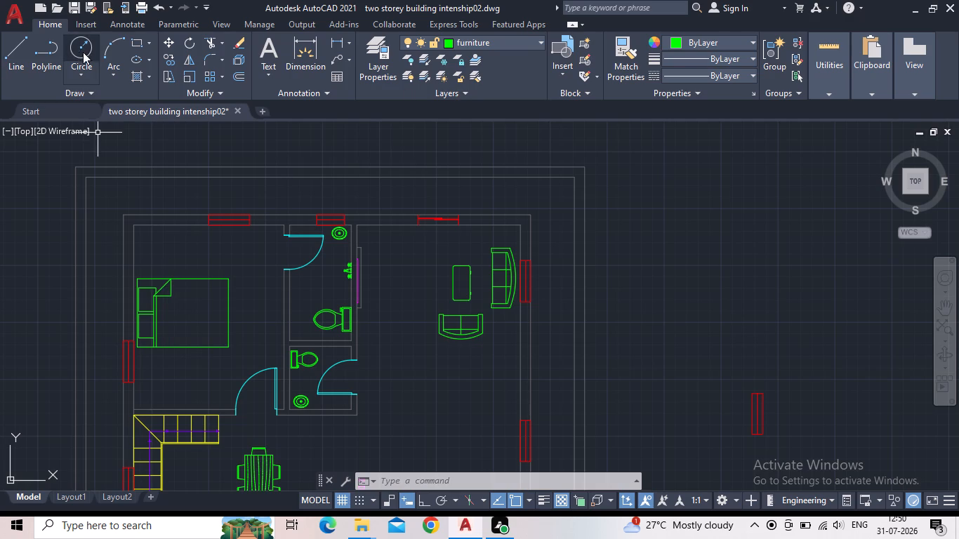
# Make the text layer the current layer.
pyautogui.press('t')
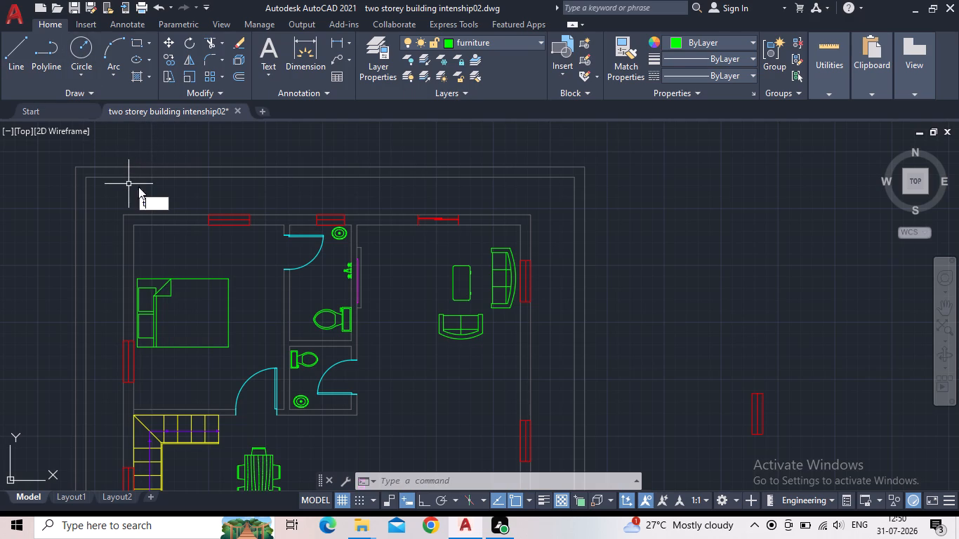
pyautogui.press('Escape')
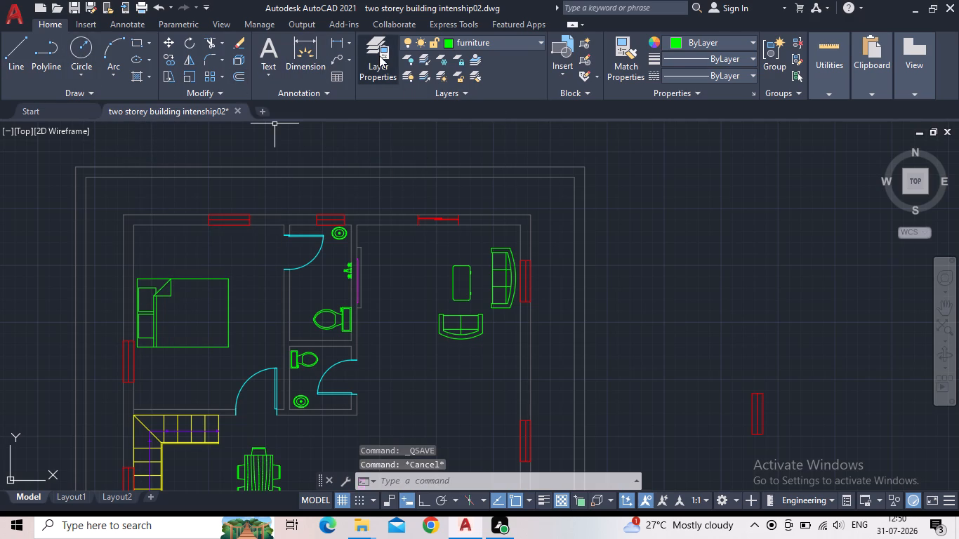
pyautogui.click(369, 63)
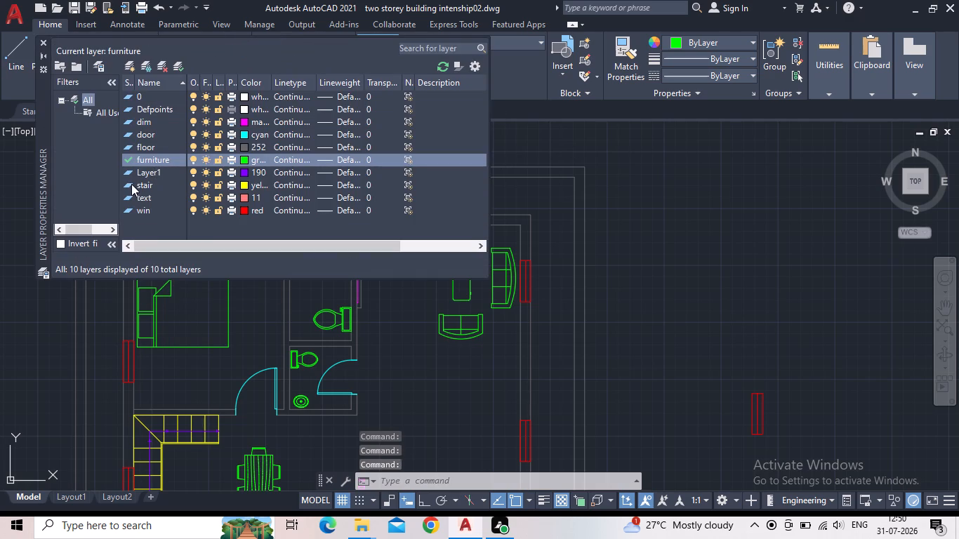
pyautogui.doubleClick(123, 197)
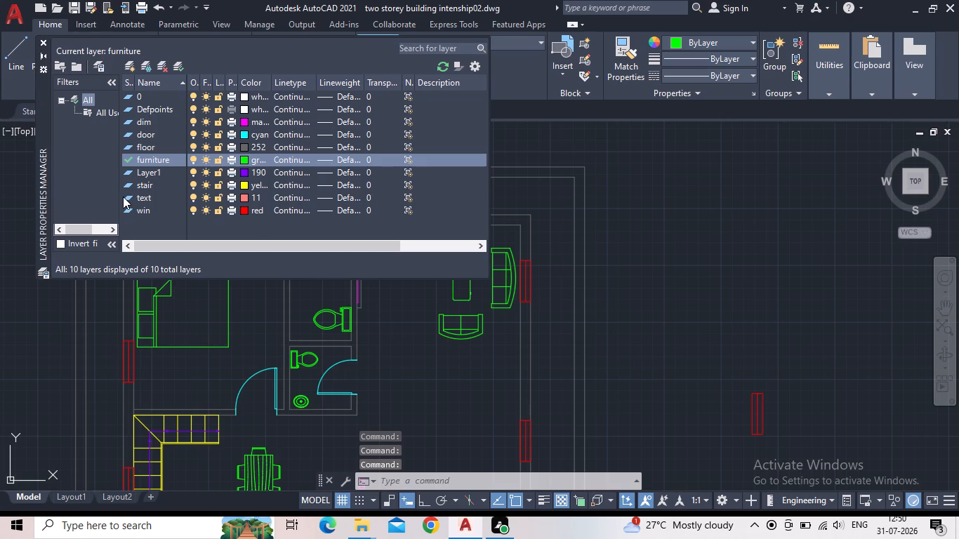
pyautogui.click(42, 44)
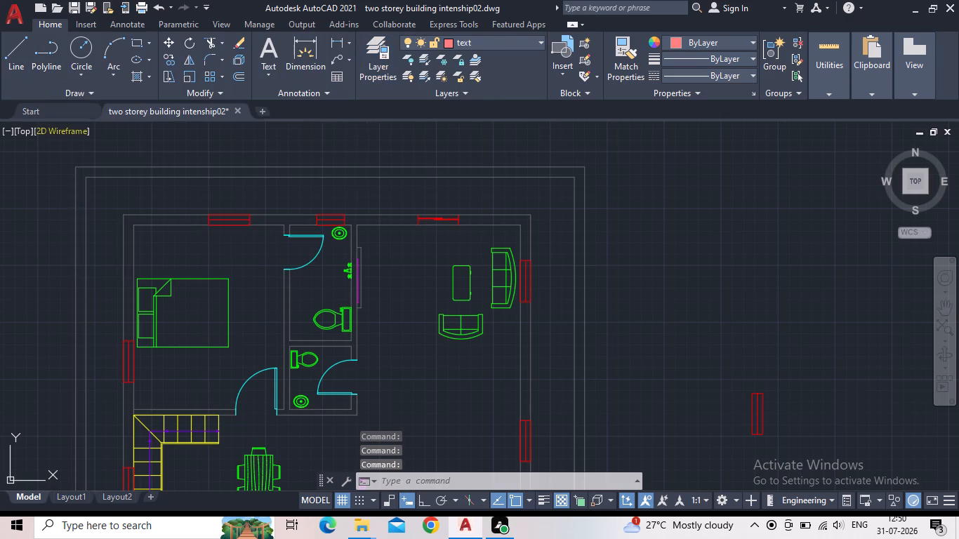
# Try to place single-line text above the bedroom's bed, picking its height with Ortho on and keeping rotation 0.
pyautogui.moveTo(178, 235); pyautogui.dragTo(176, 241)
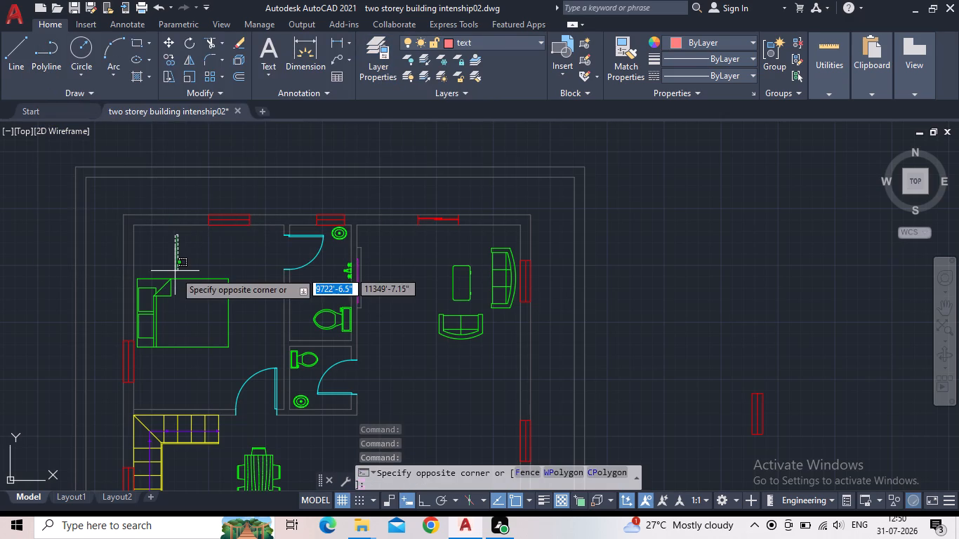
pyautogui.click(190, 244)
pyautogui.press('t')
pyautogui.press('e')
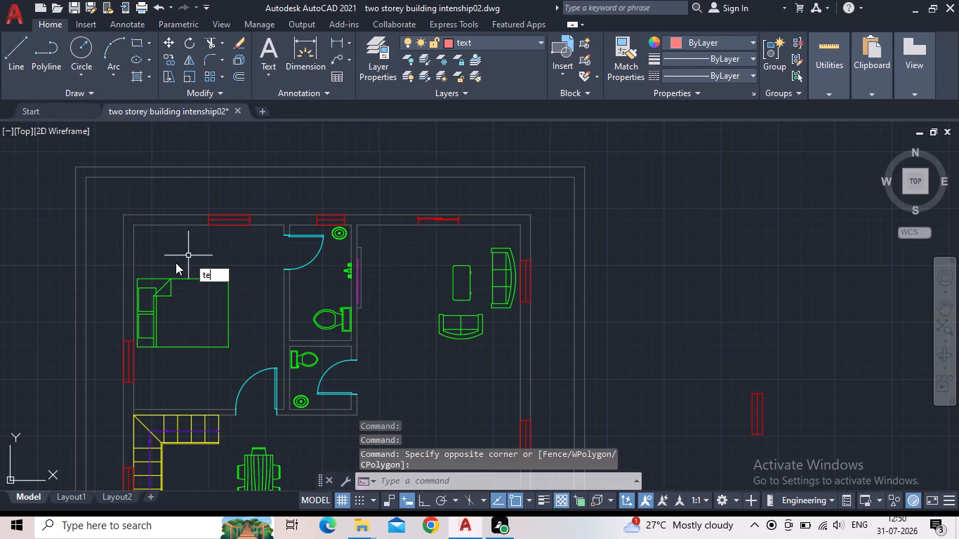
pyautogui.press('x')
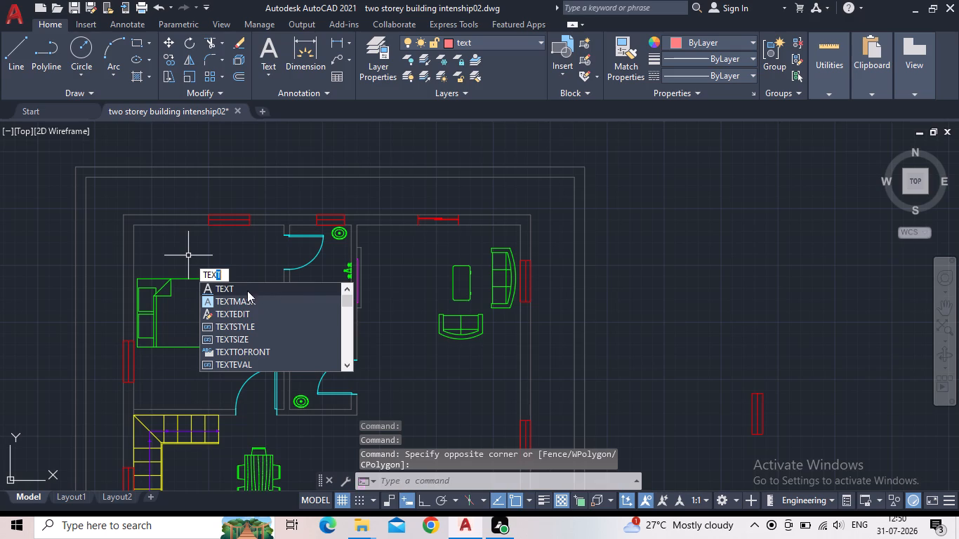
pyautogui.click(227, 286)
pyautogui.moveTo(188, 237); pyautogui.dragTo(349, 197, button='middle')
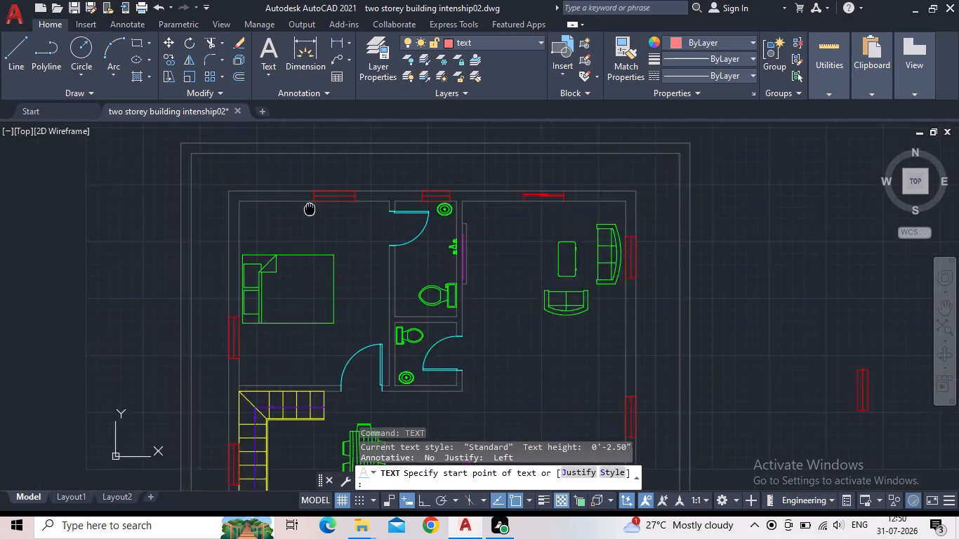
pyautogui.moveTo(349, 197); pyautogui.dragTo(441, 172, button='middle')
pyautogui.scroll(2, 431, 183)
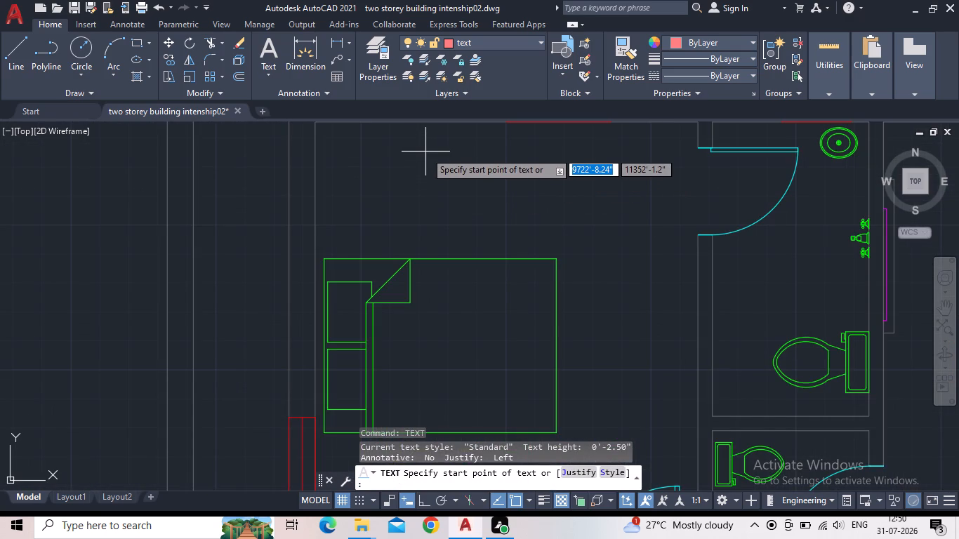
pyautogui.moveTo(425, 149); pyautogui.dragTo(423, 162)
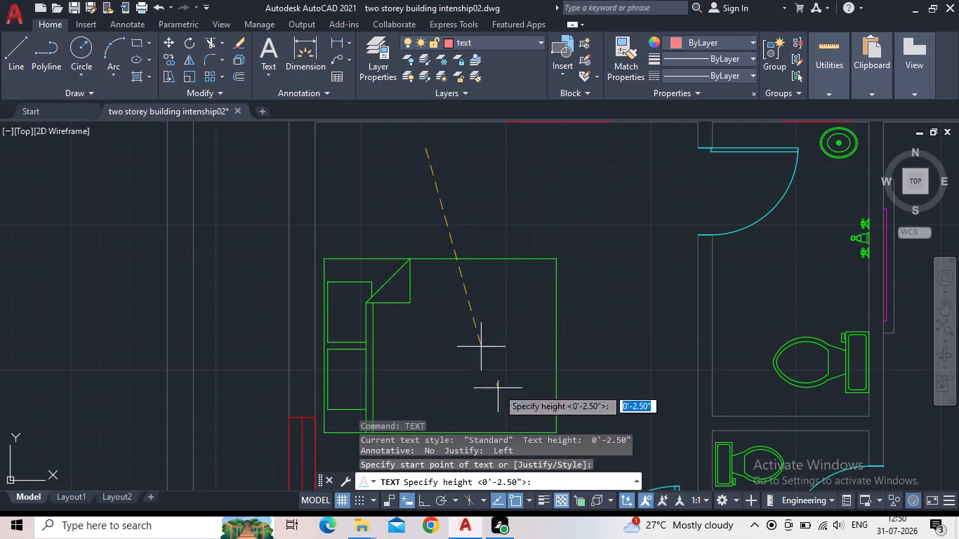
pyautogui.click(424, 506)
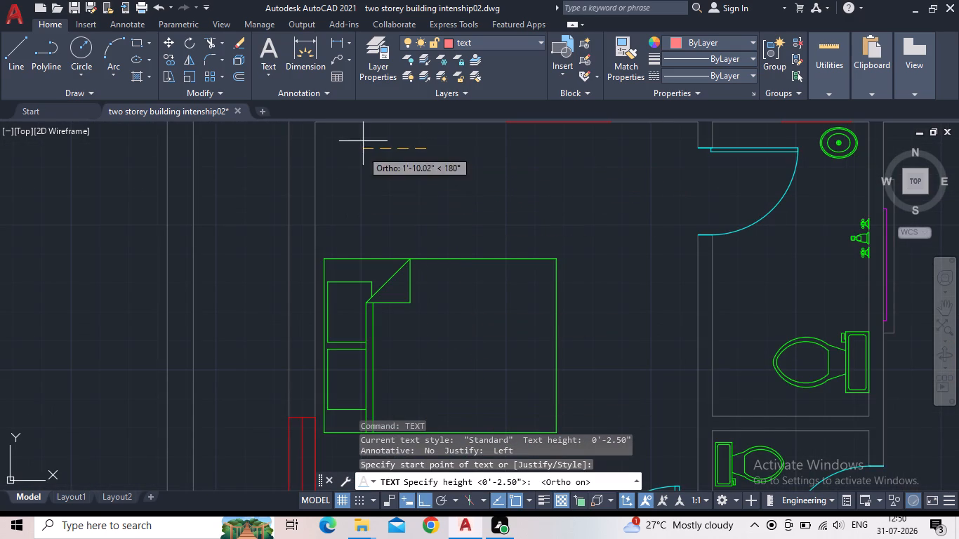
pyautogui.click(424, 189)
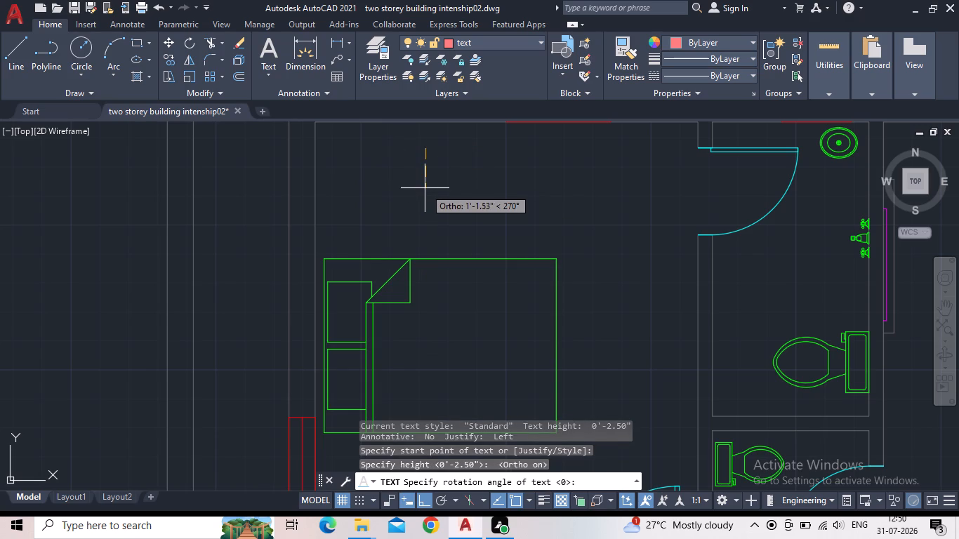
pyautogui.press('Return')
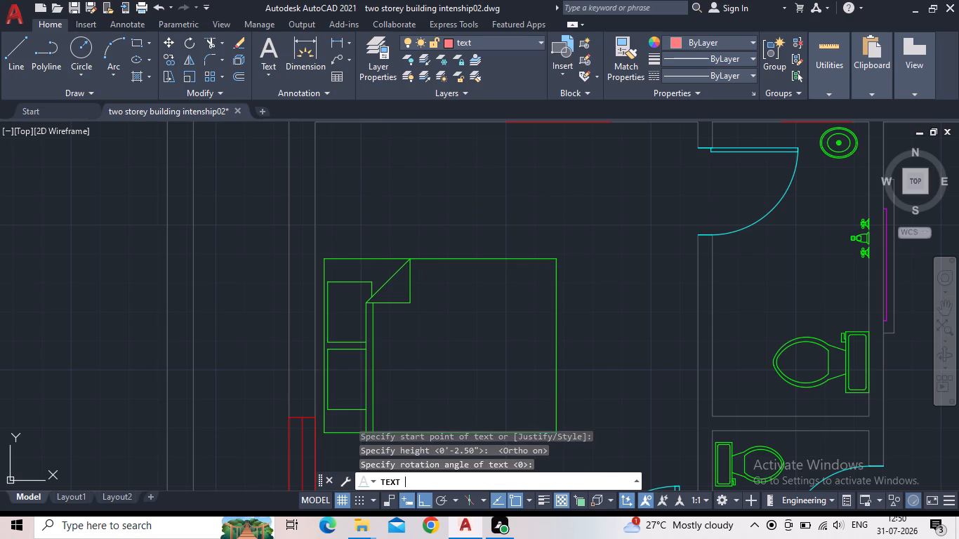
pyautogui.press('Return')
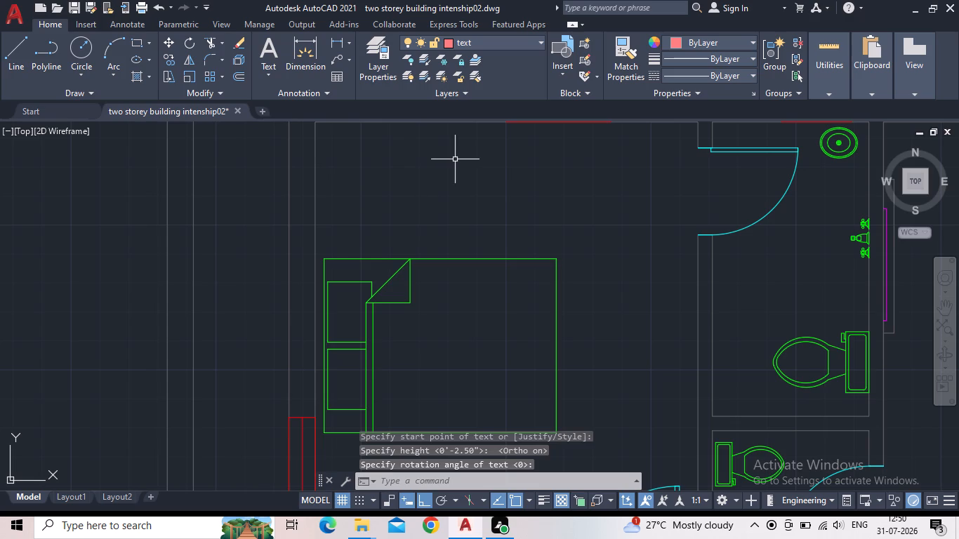
# Place the single-line text GUEST BED ROOM above the bedroom's bed, about 1'-2" high with rotation 0.
pyautogui.press('space')
pyautogui.moveTo(383, 149); pyautogui.dragTo(390, 161)
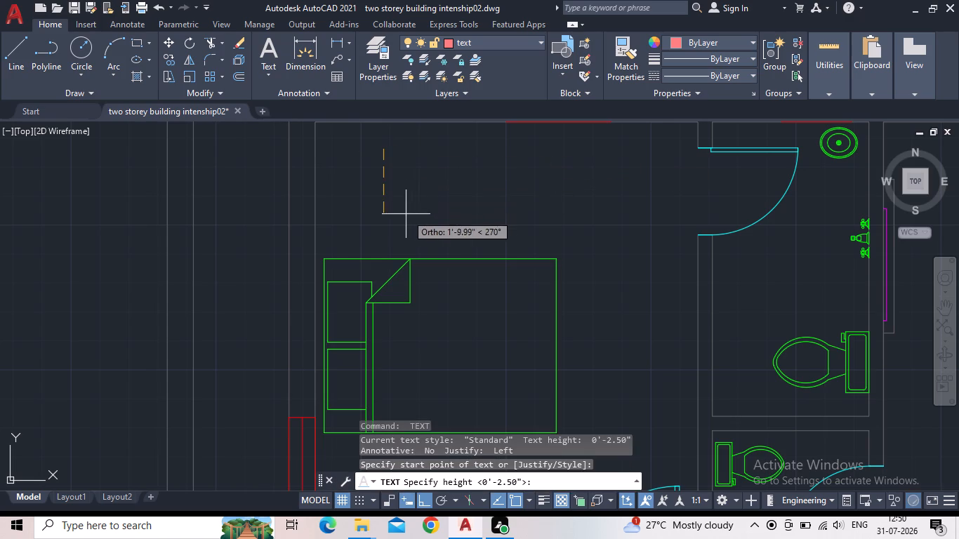
pyautogui.click(389, 190)
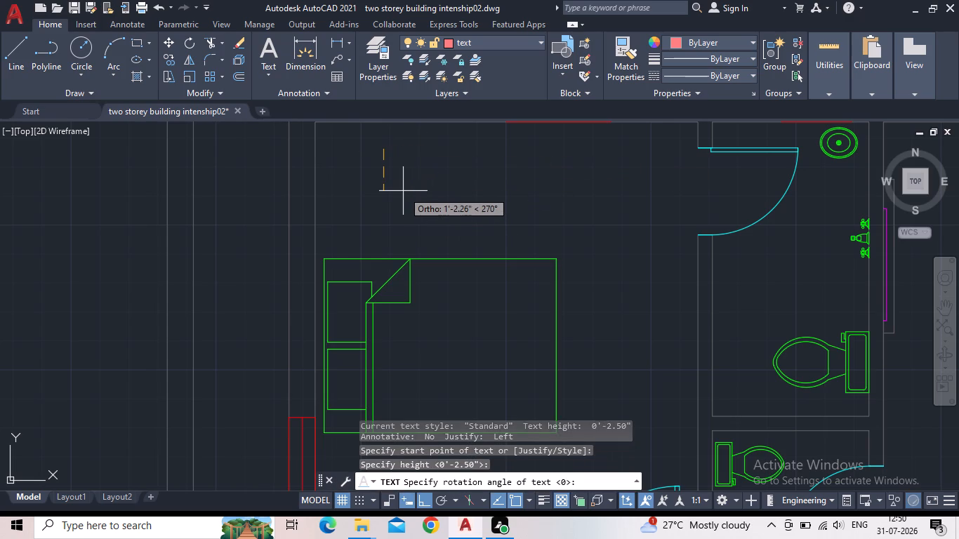
pyautogui.press('space')
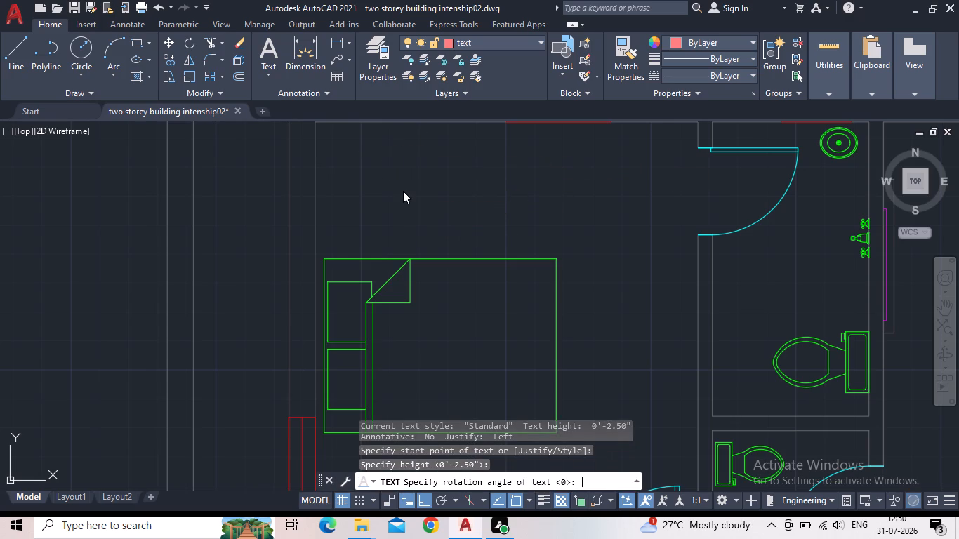
pyautogui.press('g')
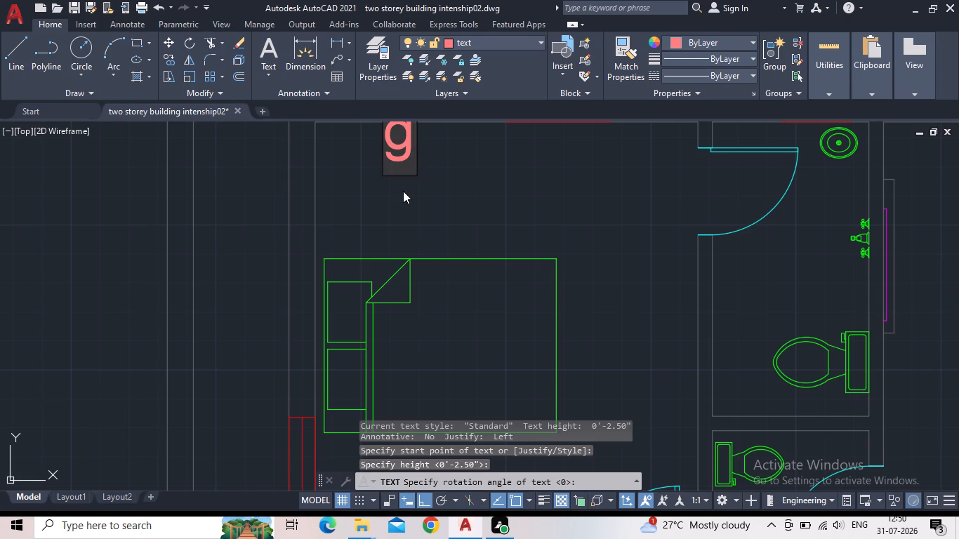
pyautogui.press('BackSpace')
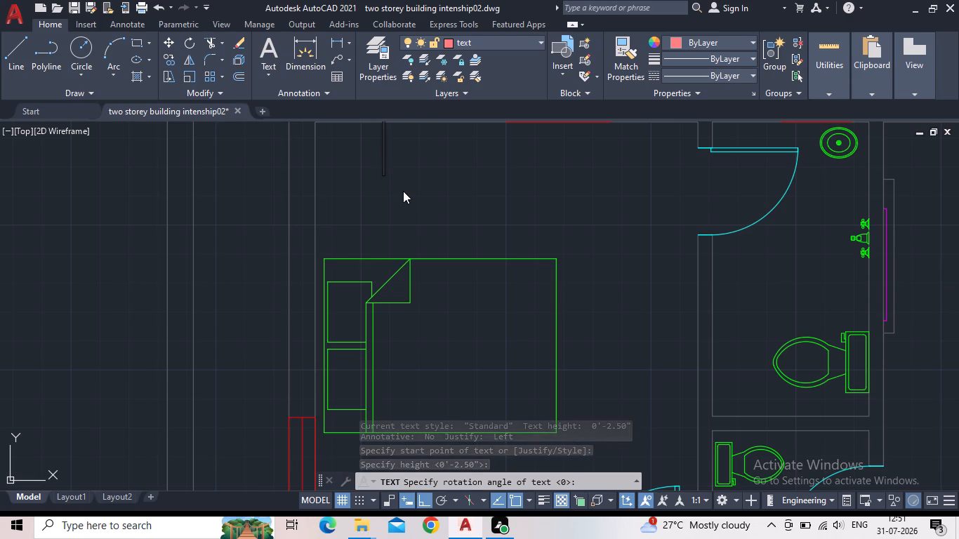
pyautogui.hotkey('shift', 'g')
pyautogui.press('u')
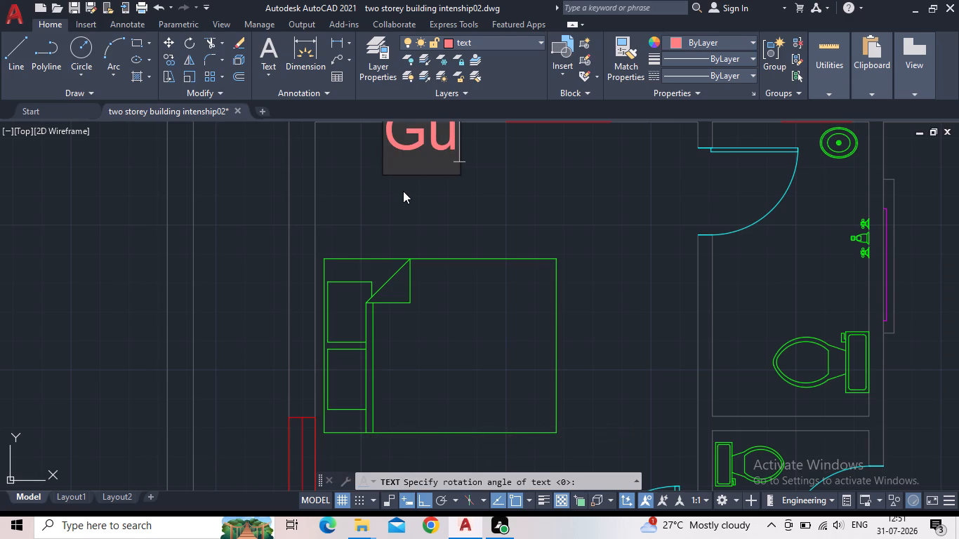
pyautogui.scroll(-2, 506, 218)
pyautogui.moveTo(467, 168); pyautogui.dragTo(425, 238, button='middle')
pyautogui.scroll(1, 429, 249)
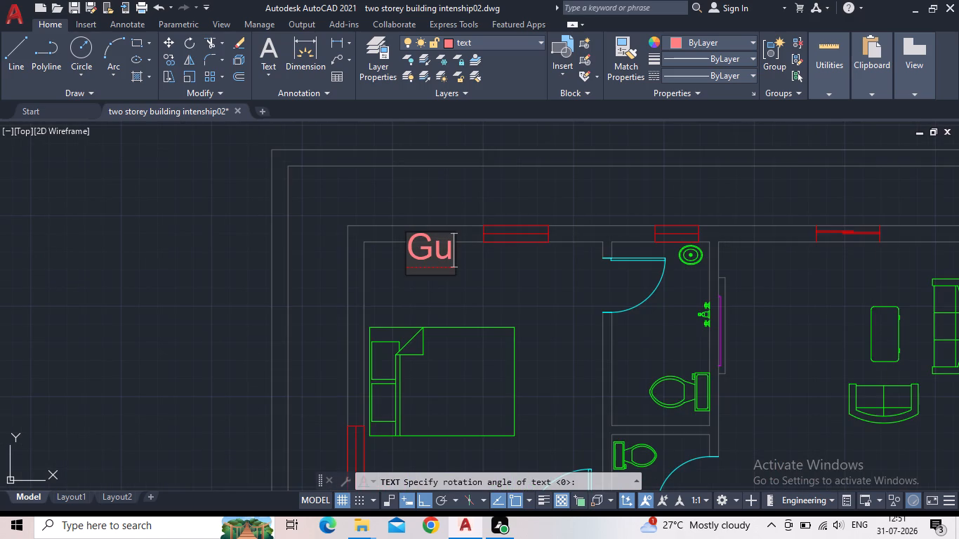
pyautogui.press('BackSpace')
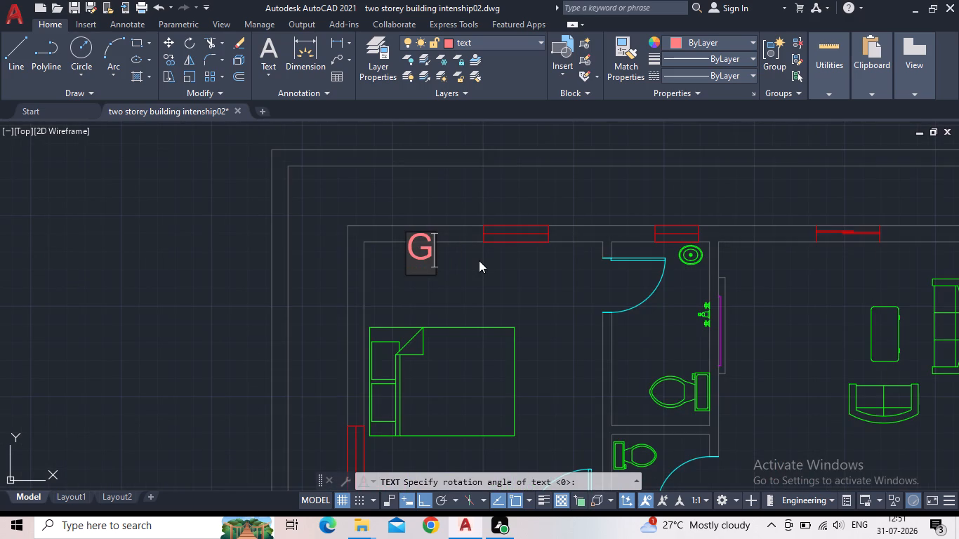
pyautogui.press('u')
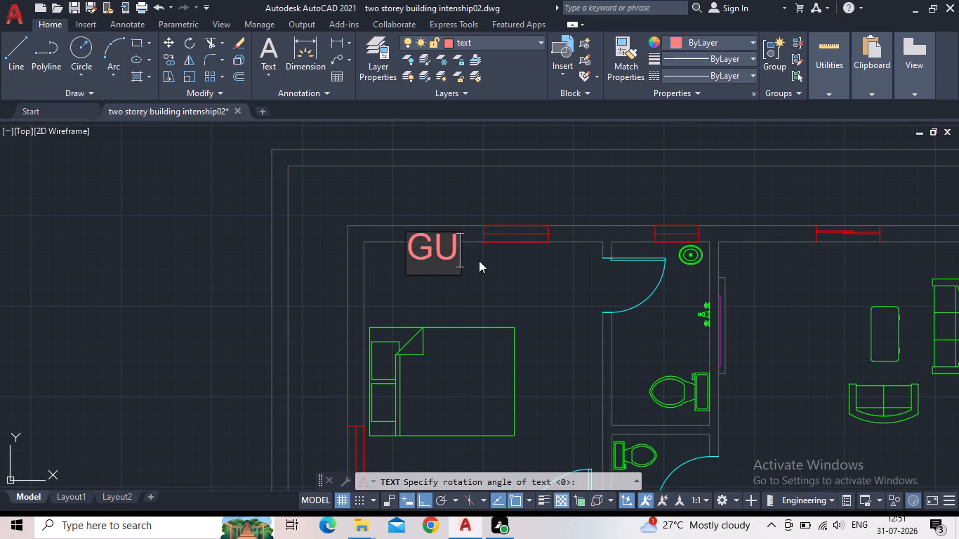
pyautogui.write('EST')
pyautogui.press('space')
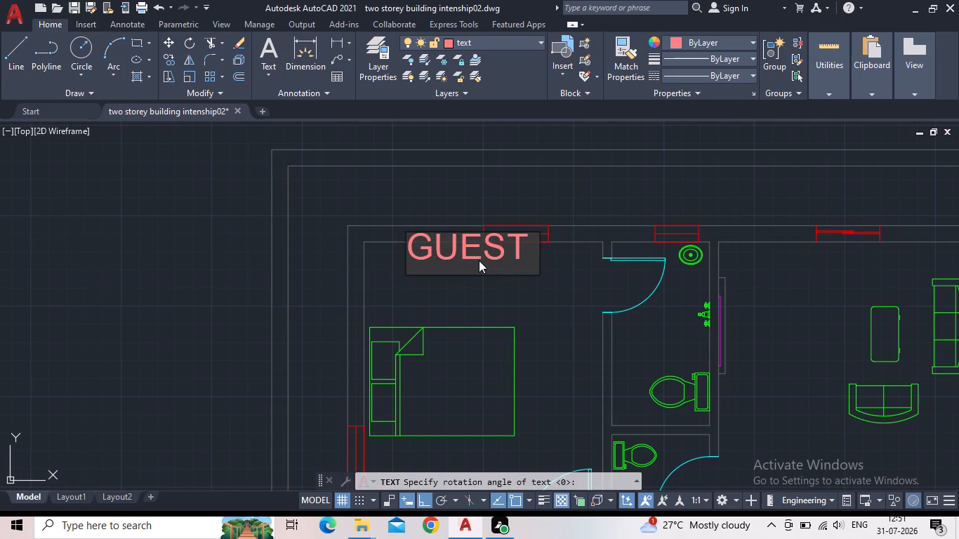
pyautogui.write('BED ROOM')
pyautogui.press('Return')
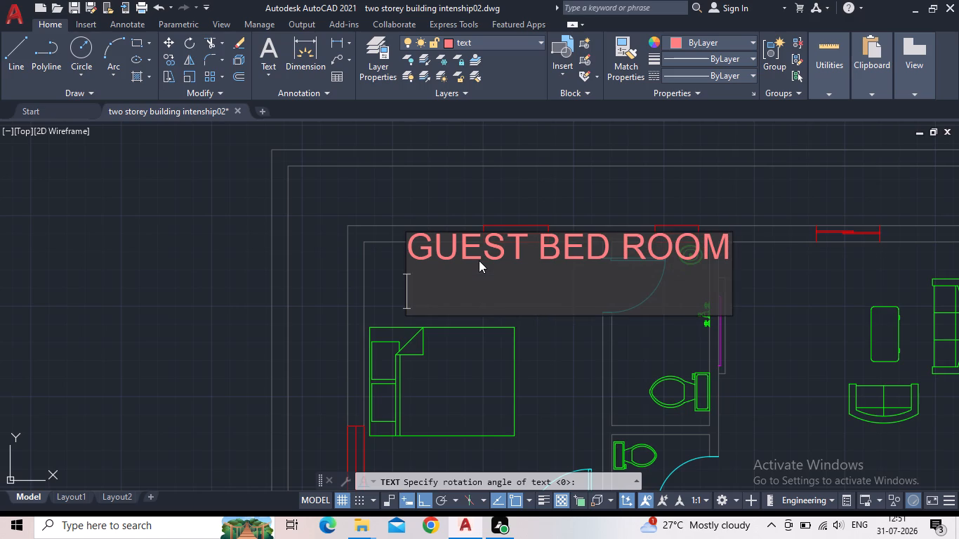
pyautogui.press('Return')
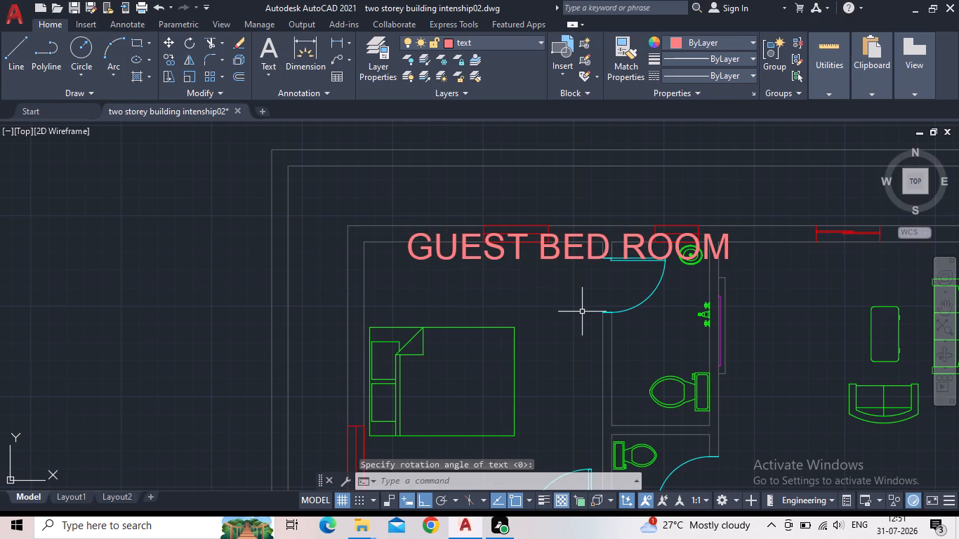
# Select the GUEST BED ROOM text above the bed.
pyautogui.click(514, 257)
pyautogui.click(475, 253)
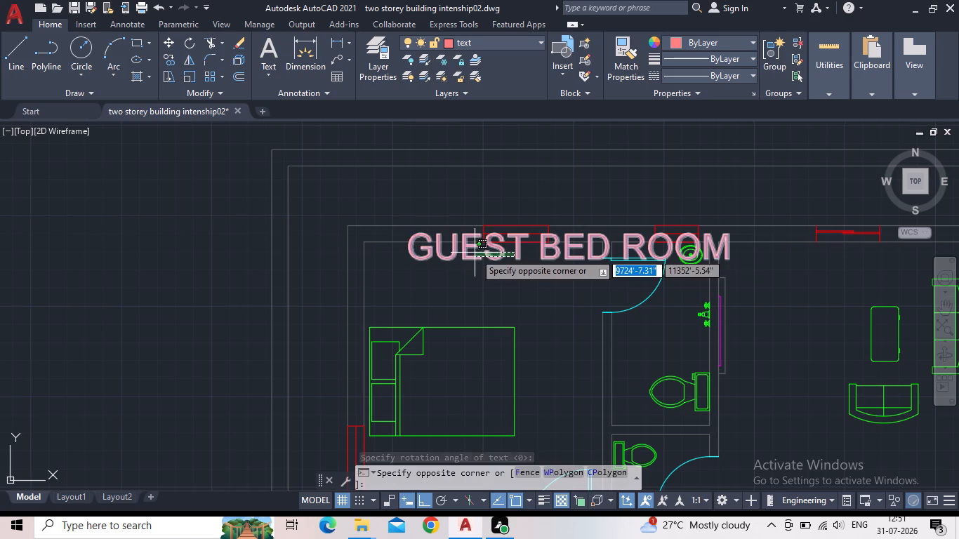
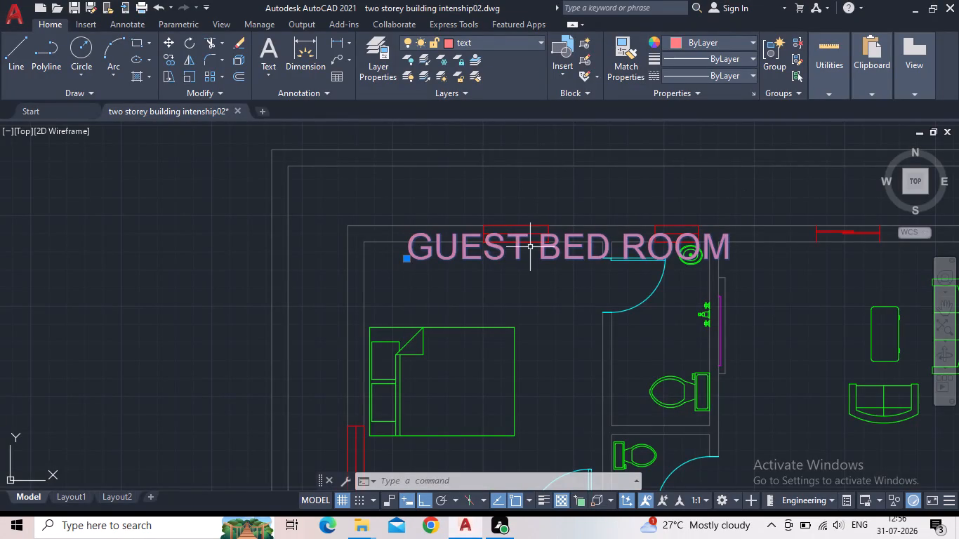
# Move the GUEST BED ROOM text about 1'-6" straight down towards the bed with Ortho on.
pyautogui.moveTo(409, 260); pyautogui.dragTo(380, 293)
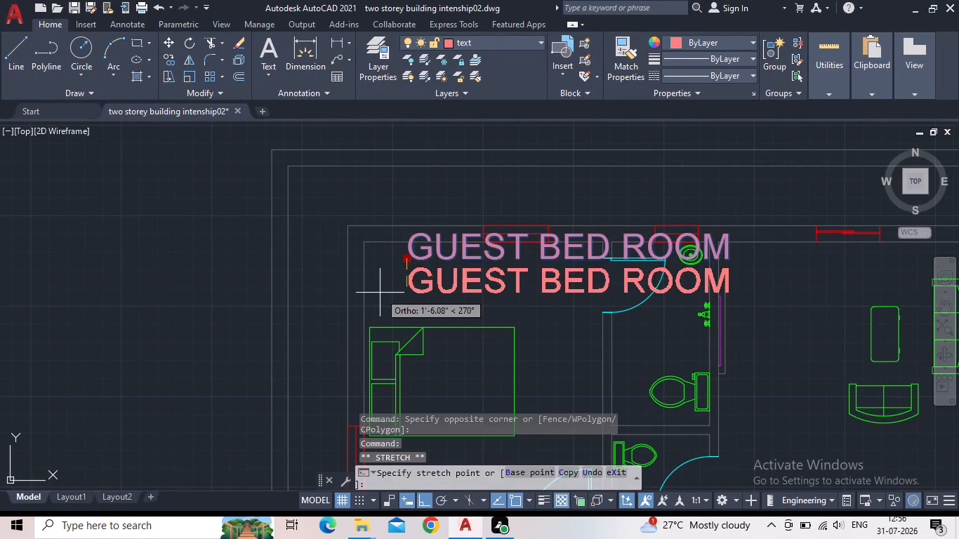
pyautogui.moveTo(380, 293); pyautogui.dragTo(384, 310)
pyautogui.click(383, 291)
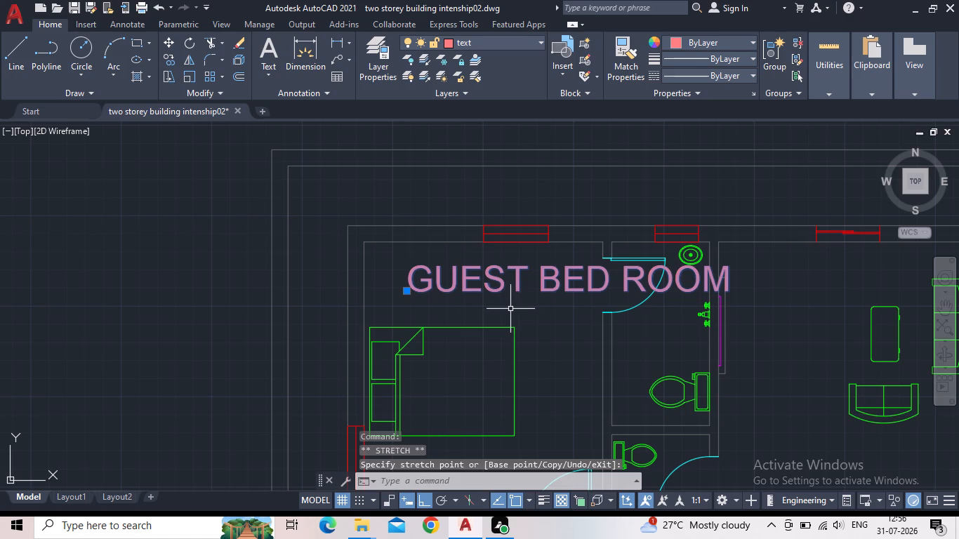
pyautogui.press('Escape')
# Scale the GUEST BED ROOM text down to slightly under half its size, using its lower-left corner as the base point.
pyautogui.moveTo(508, 305); pyautogui.dragTo(498, 300)
pyautogui.click(443, 268)
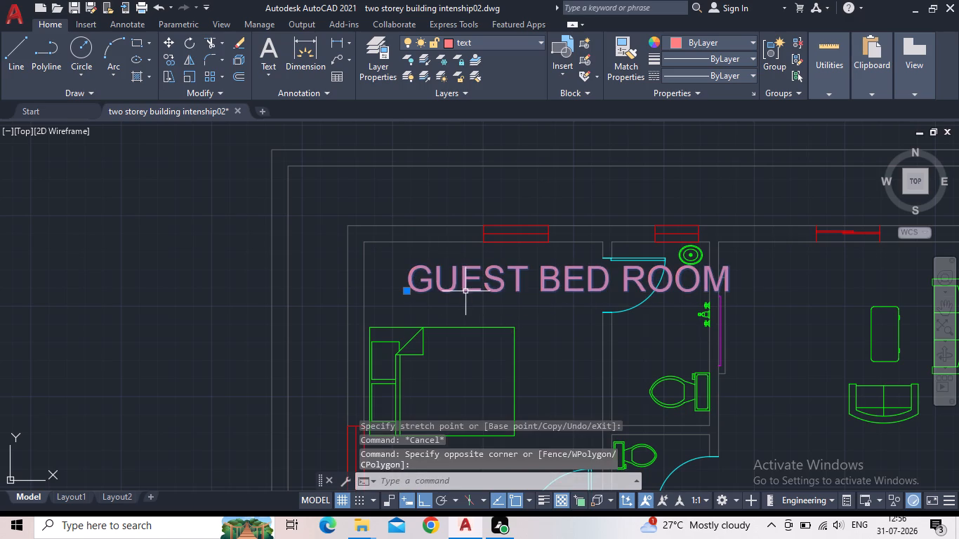
pyautogui.press('s')
pyautogui.press('c')
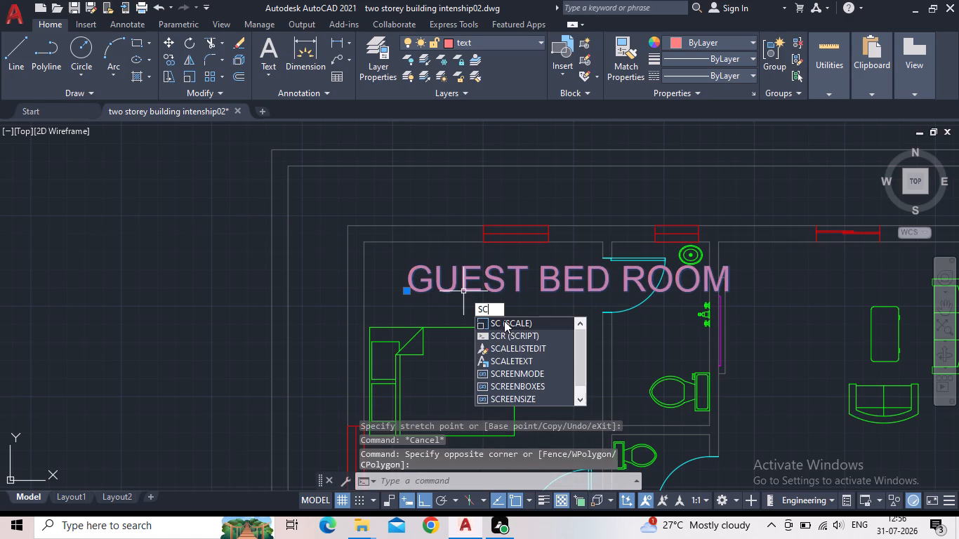
pyautogui.click(504, 321)
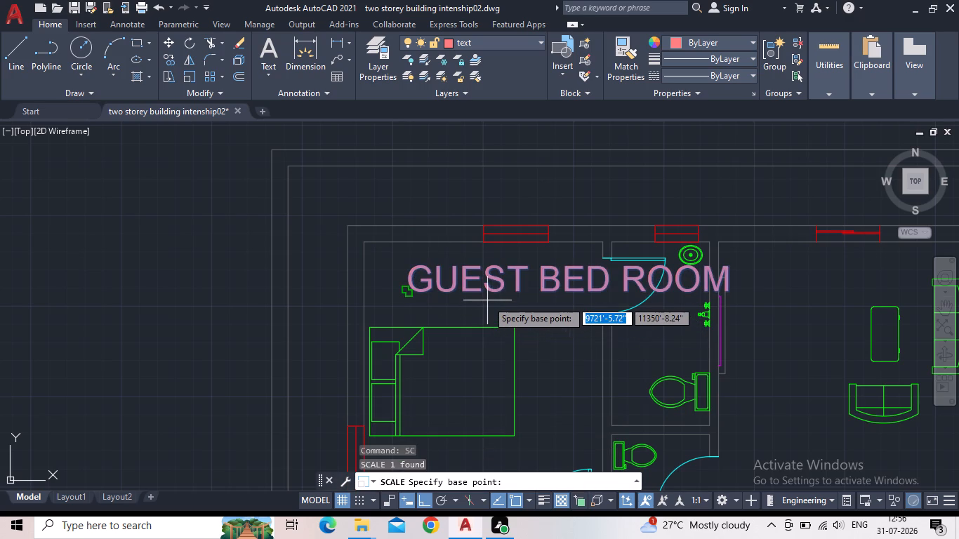
pyautogui.click(414, 293)
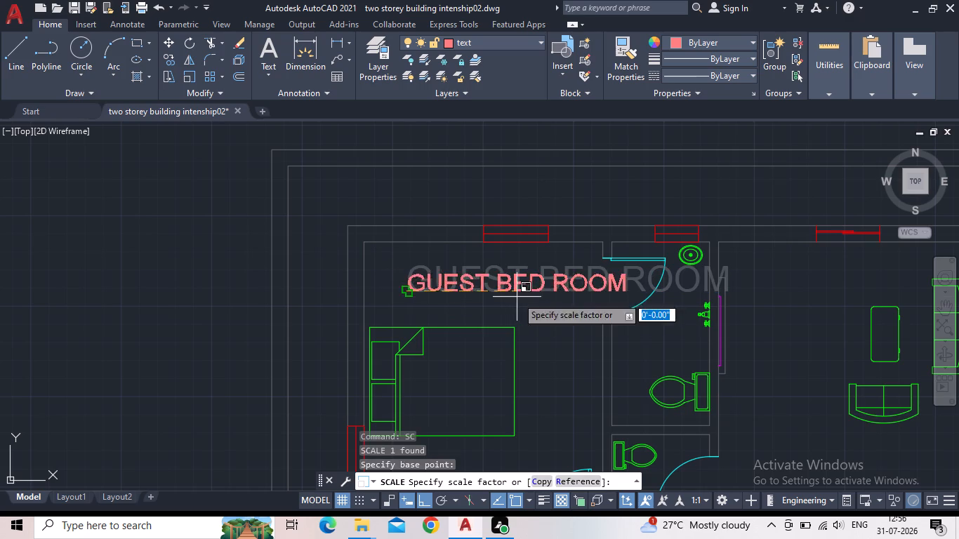
pyautogui.scroll(2, 489, 297)
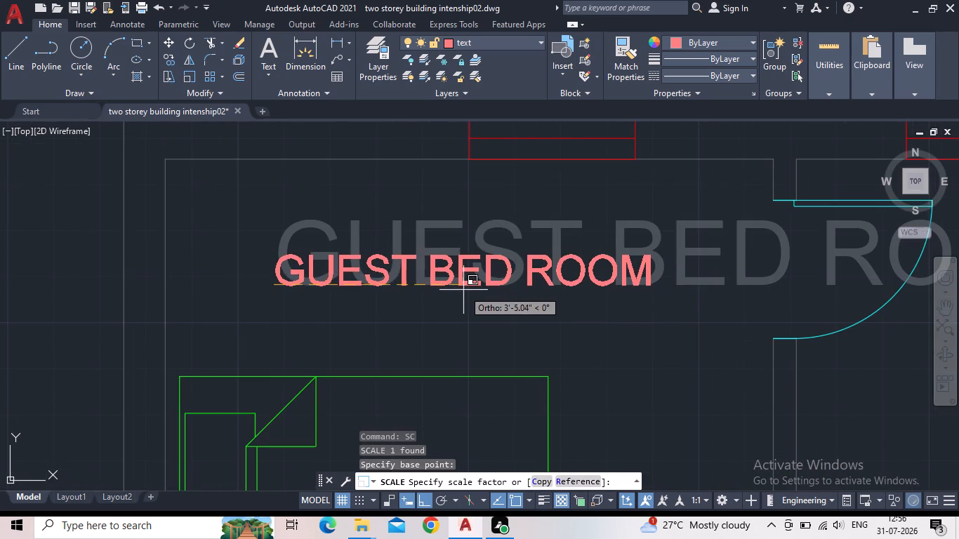
pyautogui.click(463, 290)
pyautogui.scroll(-3, 456, 297)
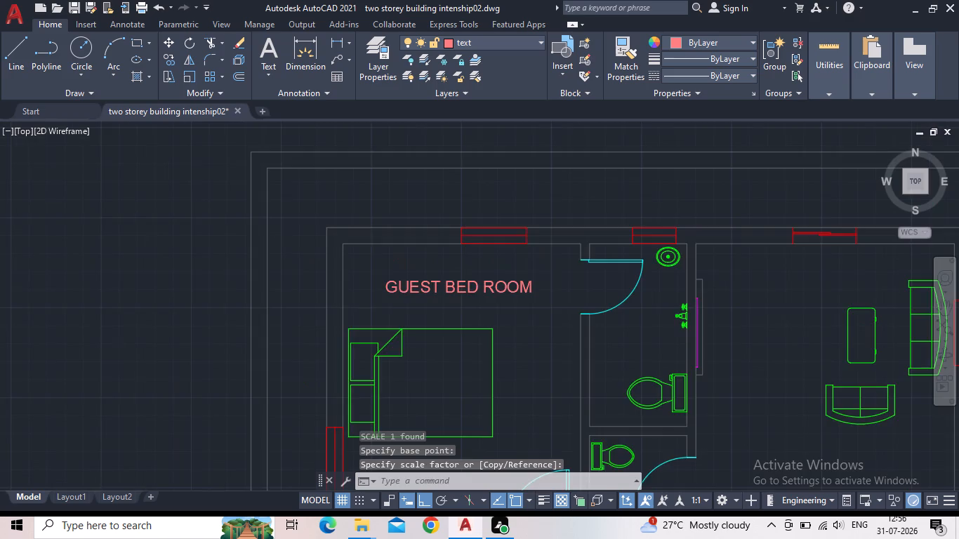
# Copy the GUEST BED ROOM text about 11" straight down, between the original label and the bed.
pyautogui.moveTo(525, 279); pyautogui.dragTo(450, 124, button='middle')
pyautogui.moveTo(419, 181); pyautogui.dragTo(391, 226, button='middle')
pyautogui.scroll(-1, 384, 229)
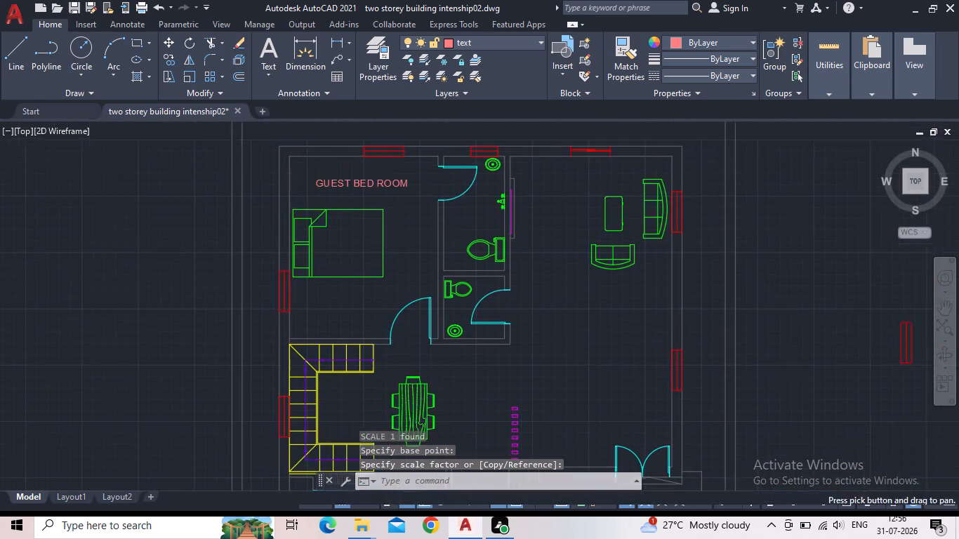
pyautogui.scroll(3, 379, 212)
pyautogui.click(358, 164)
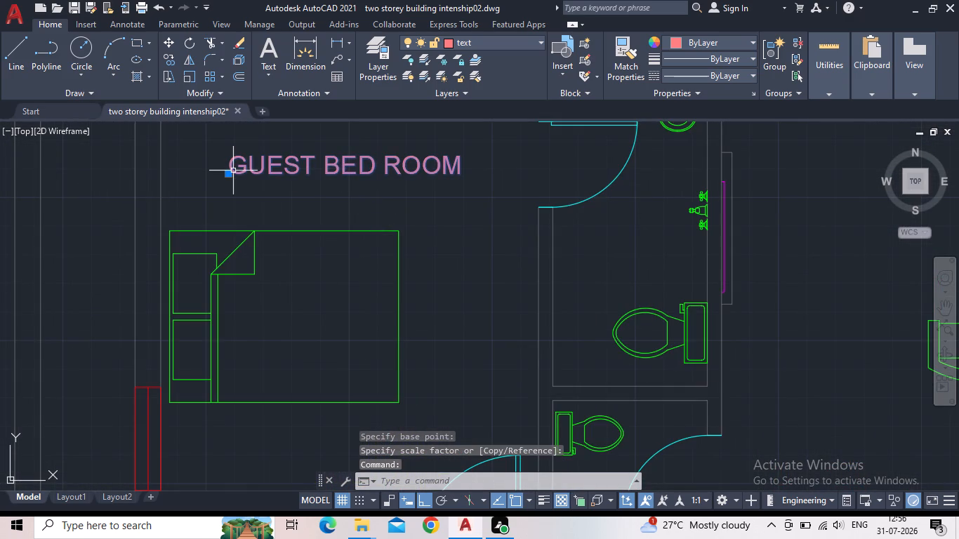
pyautogui.press('c')
pyautogui.press('o')
pyautogui.press('Return')
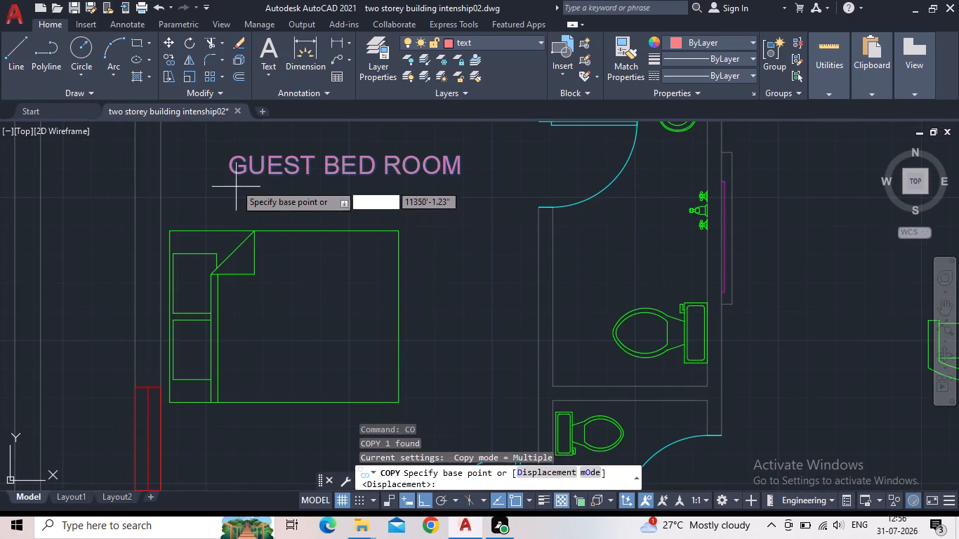
pyautogui.click(231, 173)
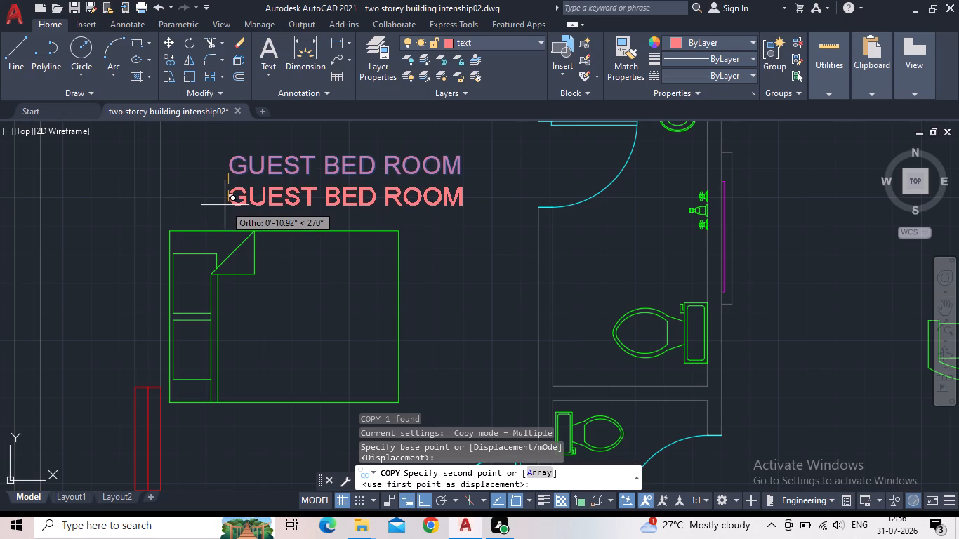
pyautogui.click(225, 205)
# With Ortho off, place another copy of the GUEST BED ROOM text in the living room above the sofas and coffee table.
pyautogui.scroll(-1, 374, 207)
pyautogui.moveTo(353, 205); pyautogui.dragTo(199, 151, button='middle')
pyautogui.scroll(-4, 202, 152)
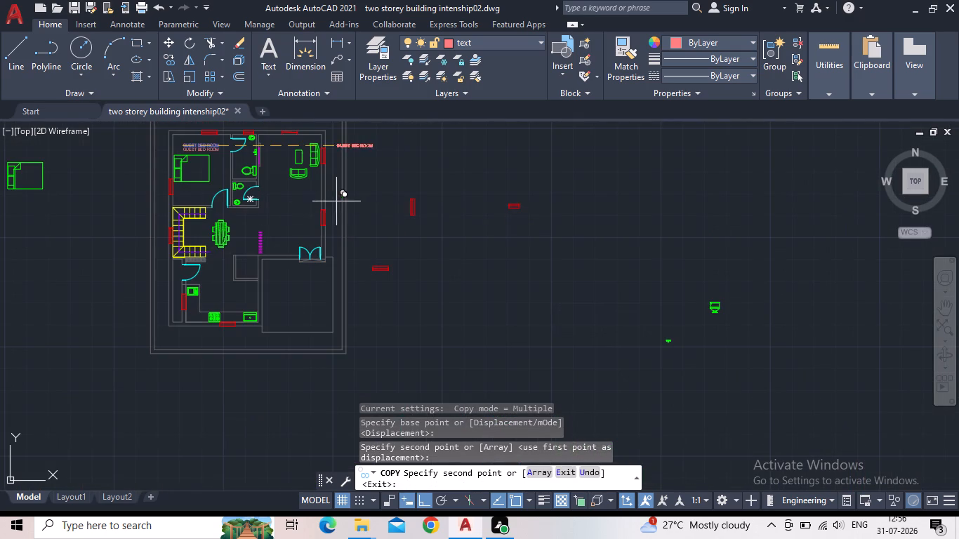
pyautogui.moveTo(300, 237); pyautogui.dragTo(365, 279, button='middle')
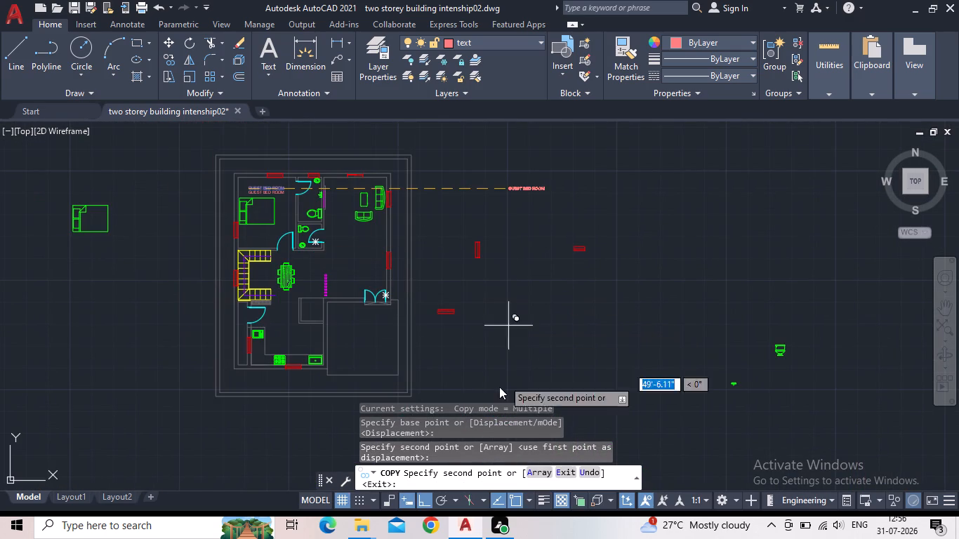
pyautogui.click(426, 504)
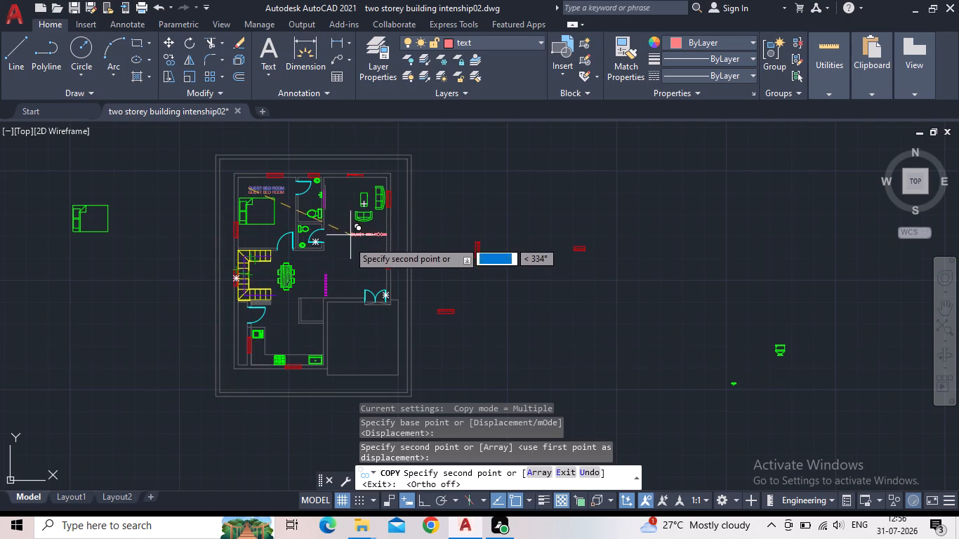
pyautogui.scroll(2, 329, 248)
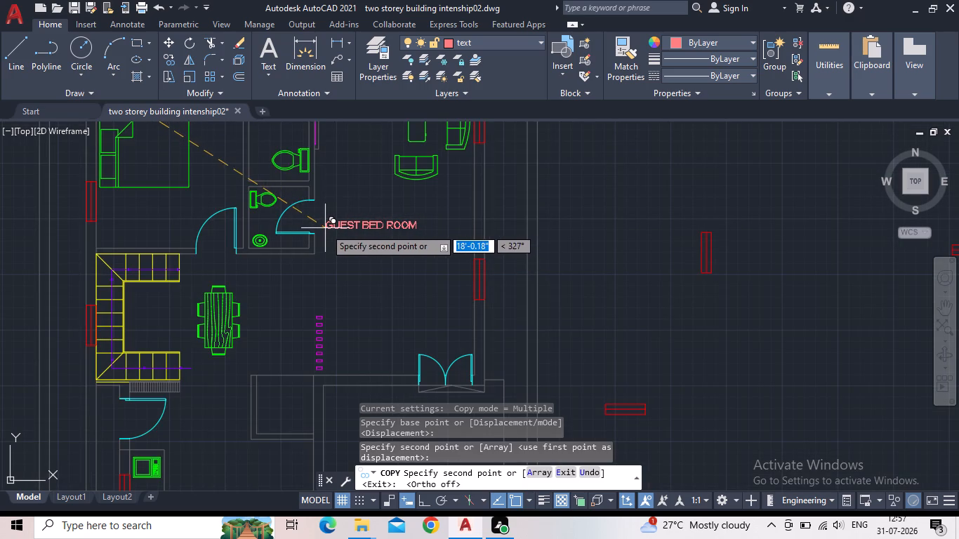
pyautogui.middleClick(340, 212)
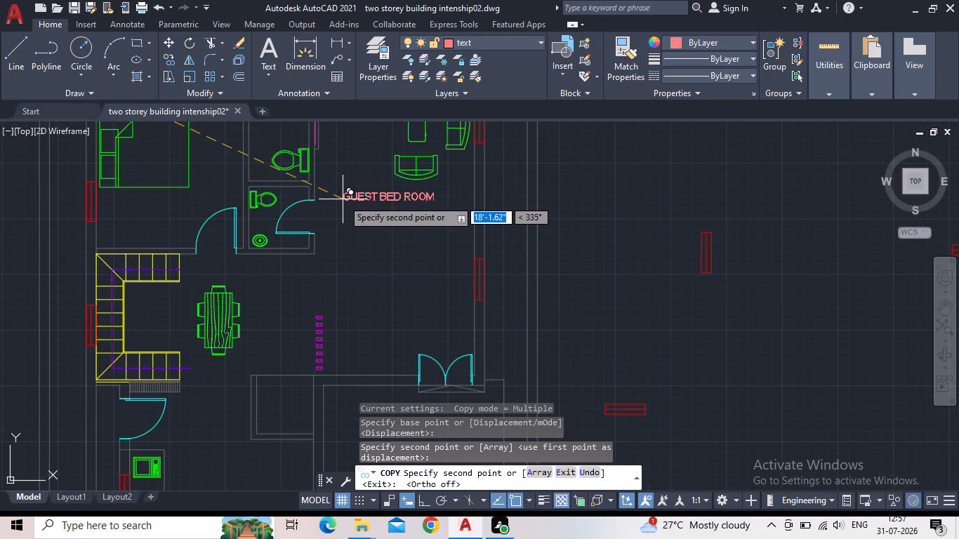
pyautogui.moveTo(345, 201); pyautogui.dragTo(330, 237, button='middle')
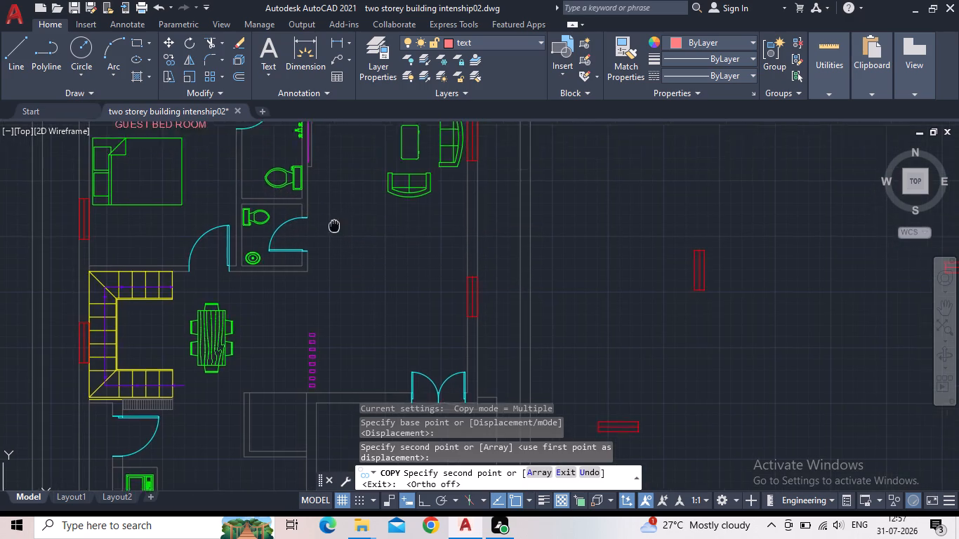
pyautogui.moveTo(330, 237); pyautogui.dragTo(310, 282, button='middle')
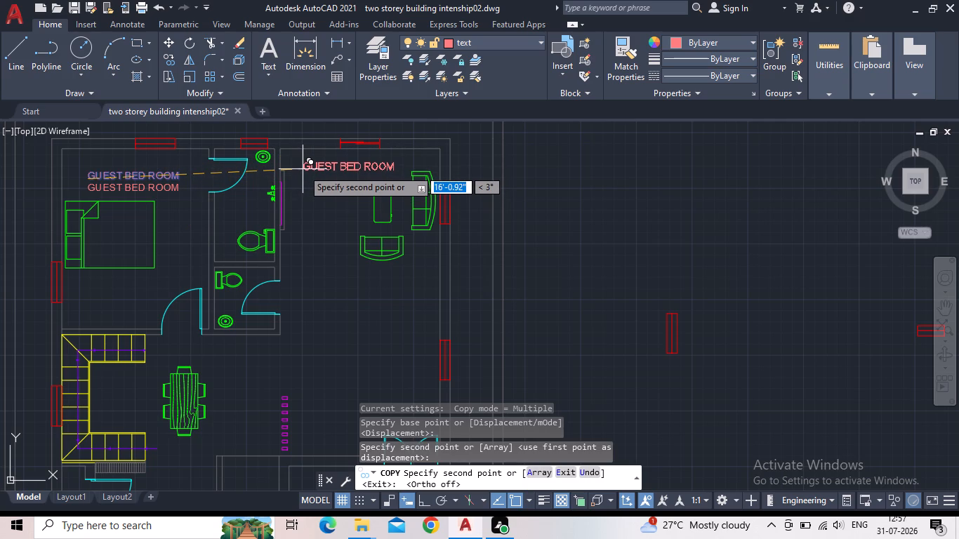
pyautogui.click(303, 169)
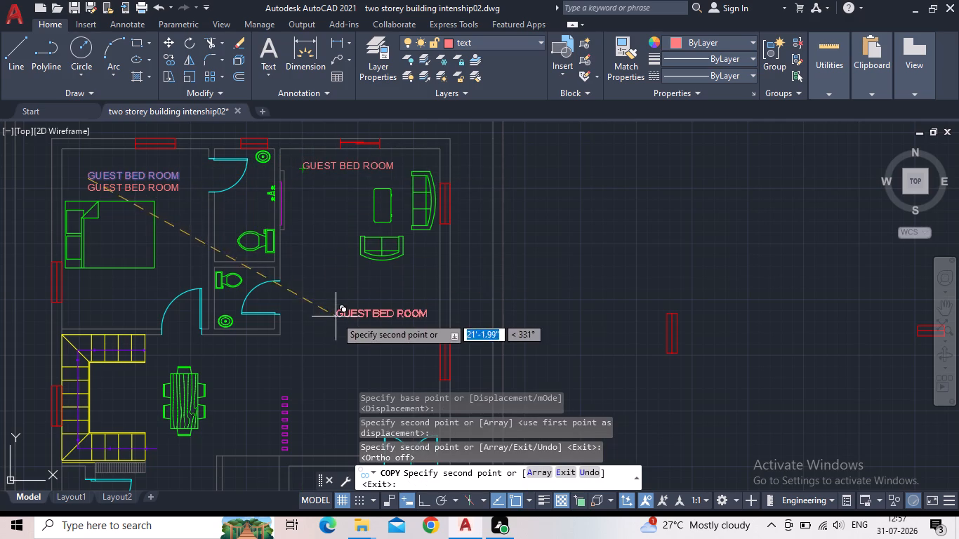
# Place another copy of the text in the open hall, between the small toilet and the column of small magenta squares.
pyautogui.moveTo(336, 320); pyautogui.dragTo(325, 295, button='middle')
pyautogui.scroll(-1, 324, 288)
pyautogui.middleClick(319, 315)
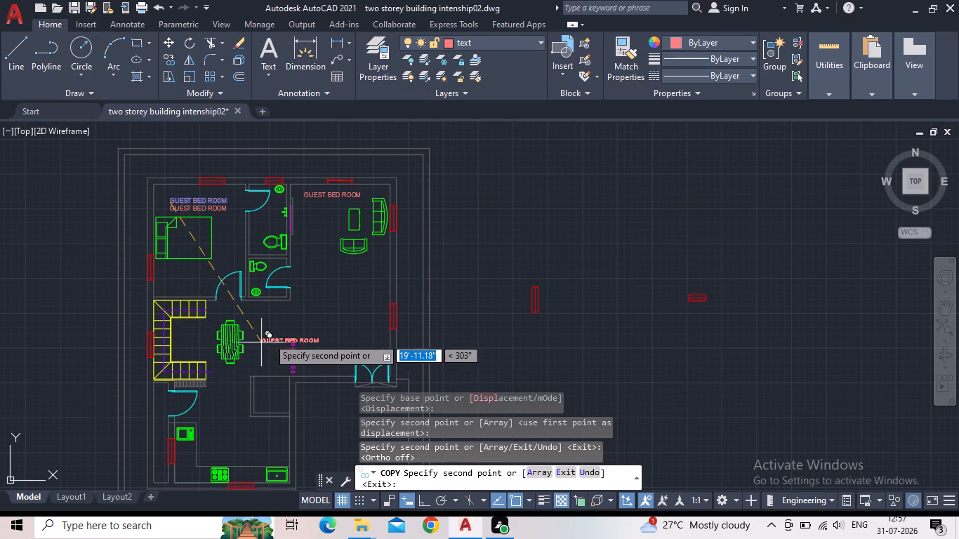
pyautogui.scroll(1, 286, 319)
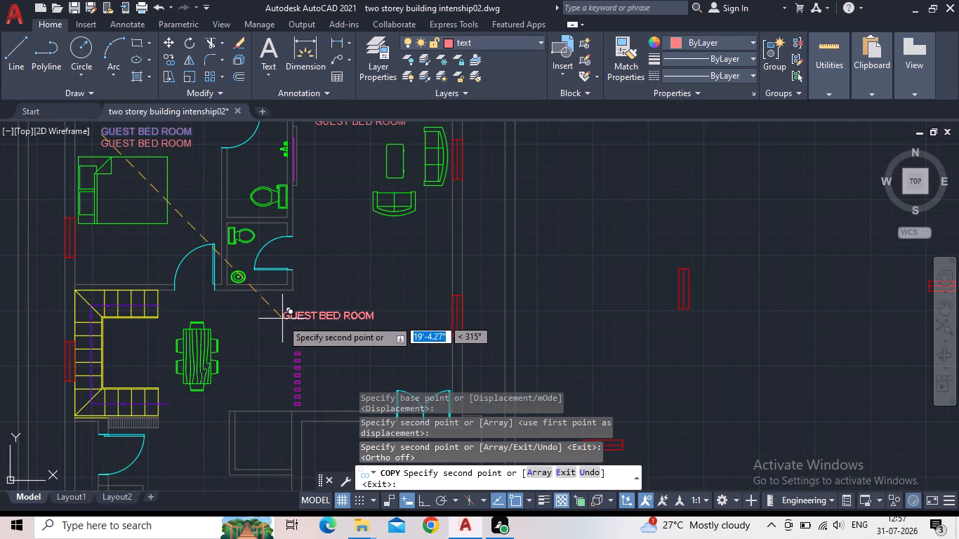
pyautogui.click(265, 322)
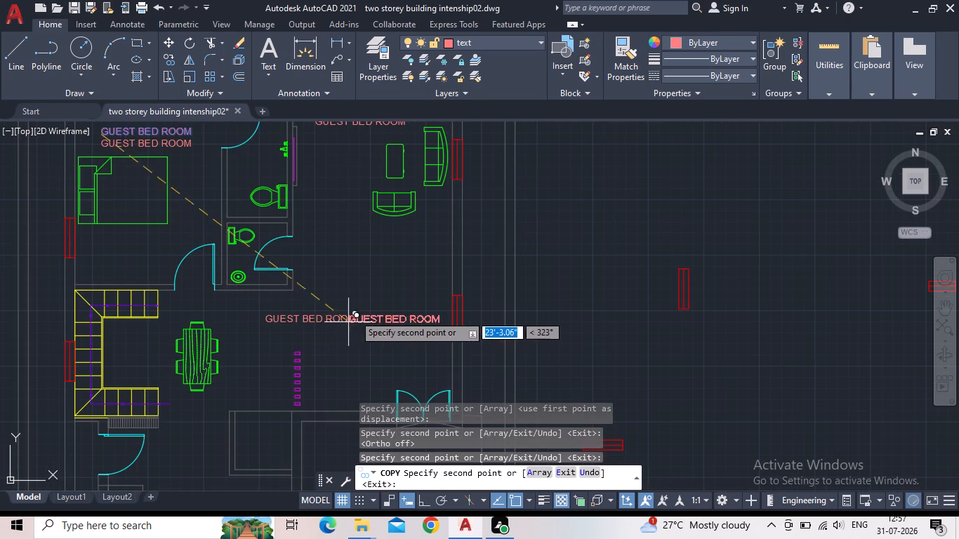
# Place further copies of the text in the kitchen above the stove and in the space outside the double door, and end the Copy command.
pyautogui.moveTo(347, 295); pyautogui.dragTo(376, 244, button='middle')
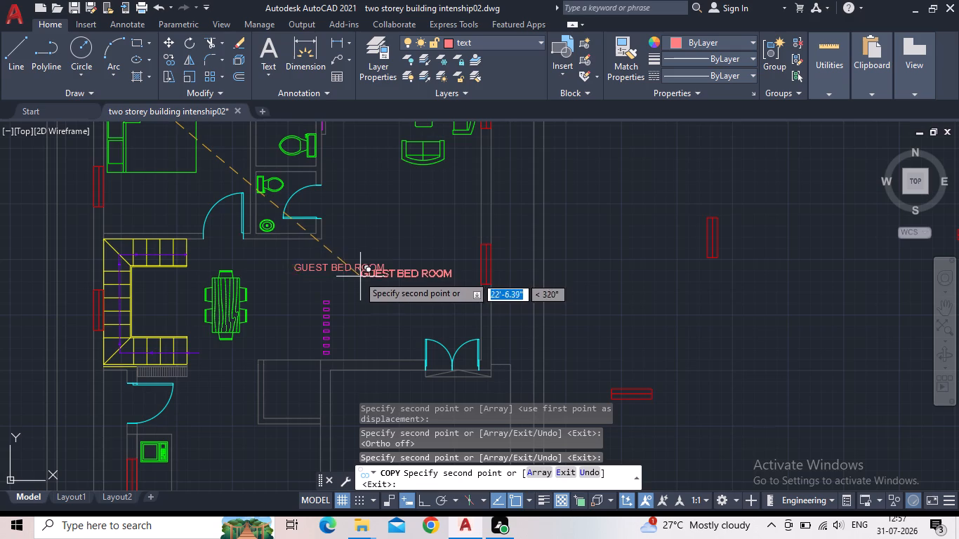
pyautogui.scroll(-1, 330, 313)
pyautogui.moveTo(373, 288); pyautogui.dragTo(416, 218, button='middle')
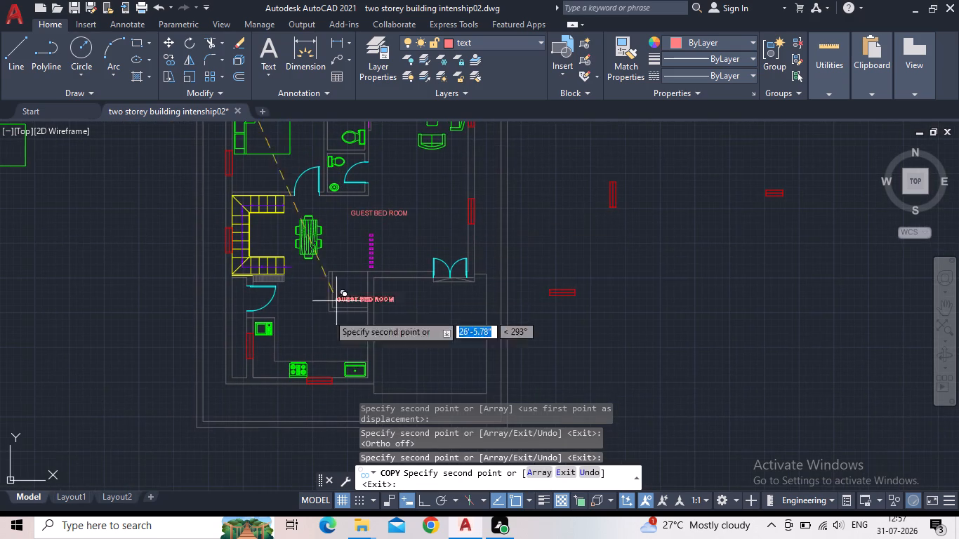
pyautogui.scroll(1, 296, 342)
pyautogui.click(293, 321)
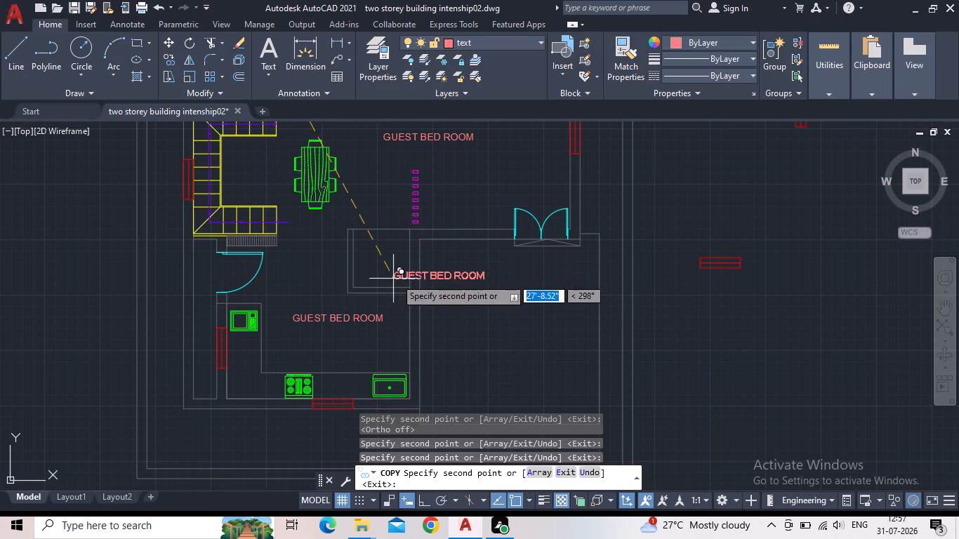
pyautogui.click(439, 284)
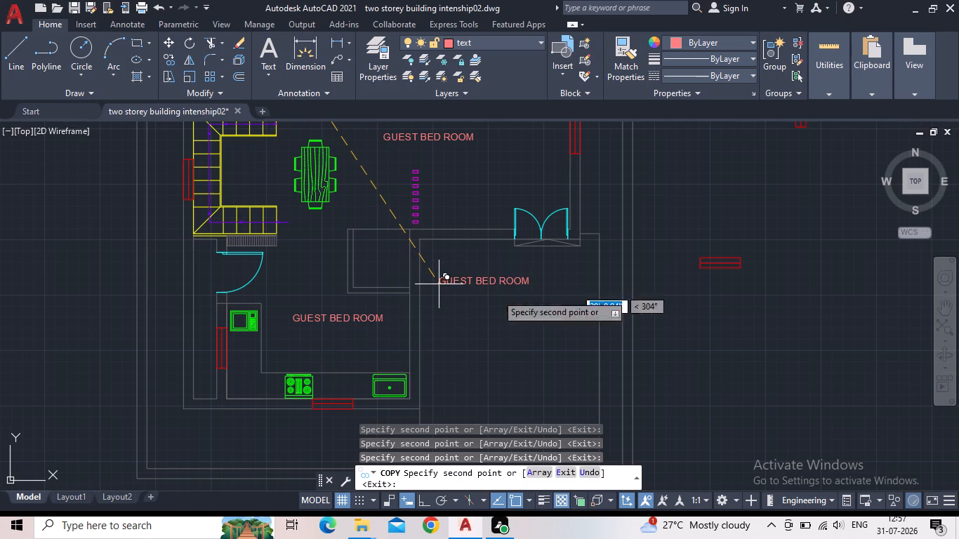
pyautogui.press('Escape')
# Replace the lower GUEST BED ROOM label above the bed with the room size 11'X 13'6".
pyautogui.moveTo(380, 224); pyautogui.dragTo(357, 401, button='middle')
pyautogui.scroll(-2, 359, 422)
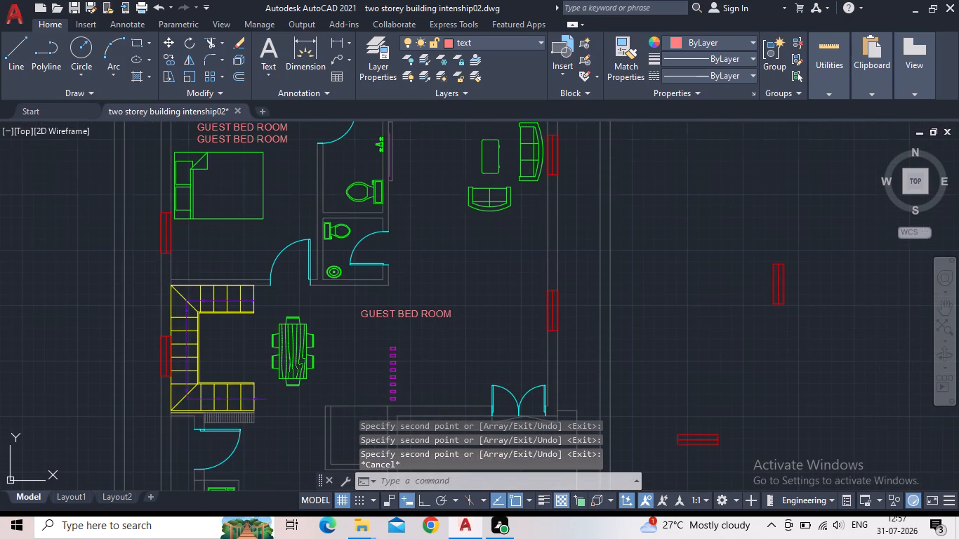
pyautogui.moveTo(281, 214); pyautogui.dragTo(310, 351, button='middle')
pyautogui.scroll(2, 253, 258)
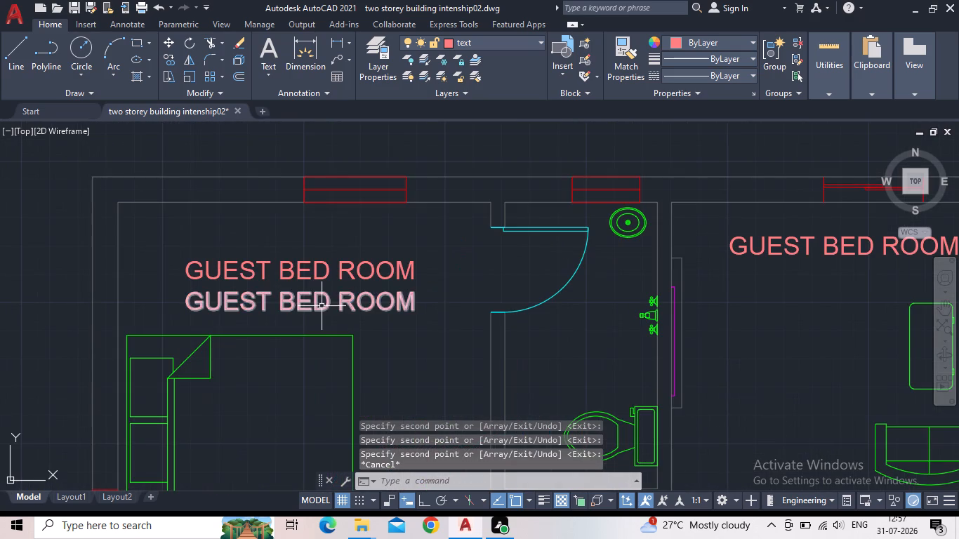
pyautogui.tripleClick(322, 306)
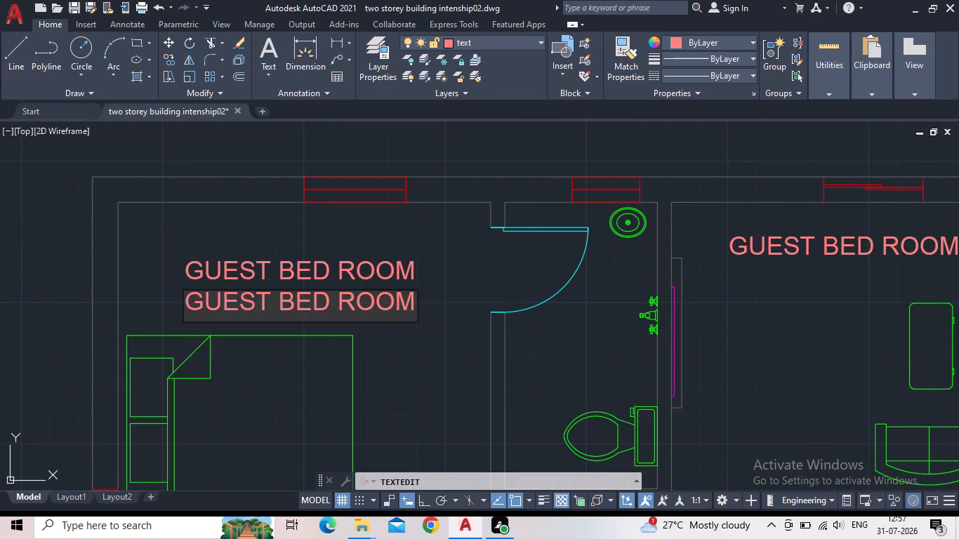
pyautogui.moveTo(416, 305); pyautogui.dragTo(163, 286)
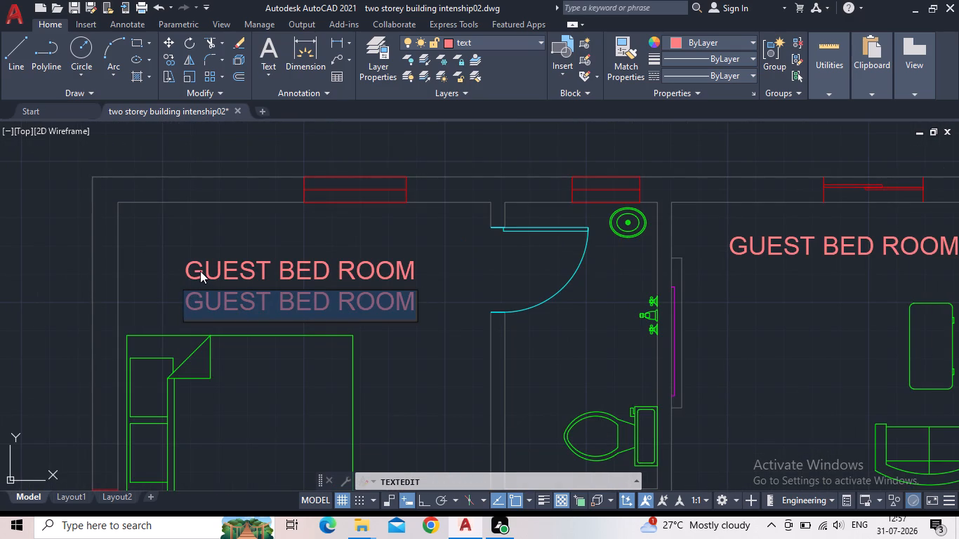
pyautogui.write('11')
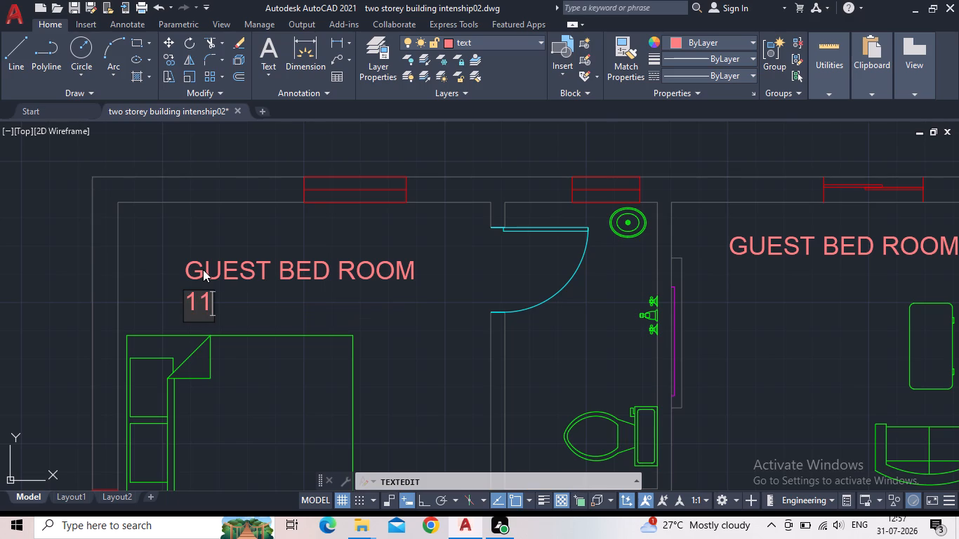
pyautogui.press("'")
pyautogui.press('x')
pyautogui.press('space')
pyautogui.write('13')
pyautogui.write('\'6"')
pyautogui.press('Return')
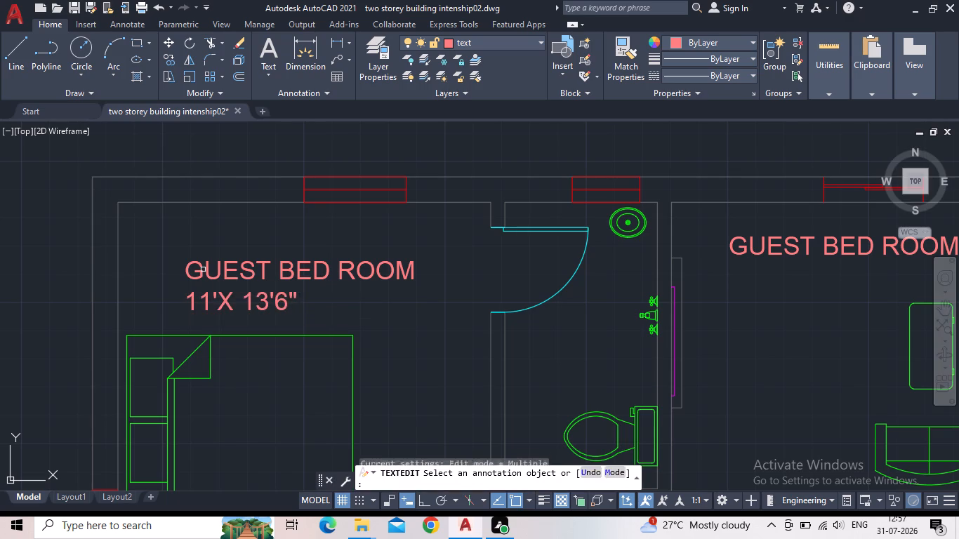
# Indent the 11'X 13'6" size text with leading spaces to centre it beneath the GUEST BED ROOM label above the bed.
pyautogui.doubleClick(204, 307)
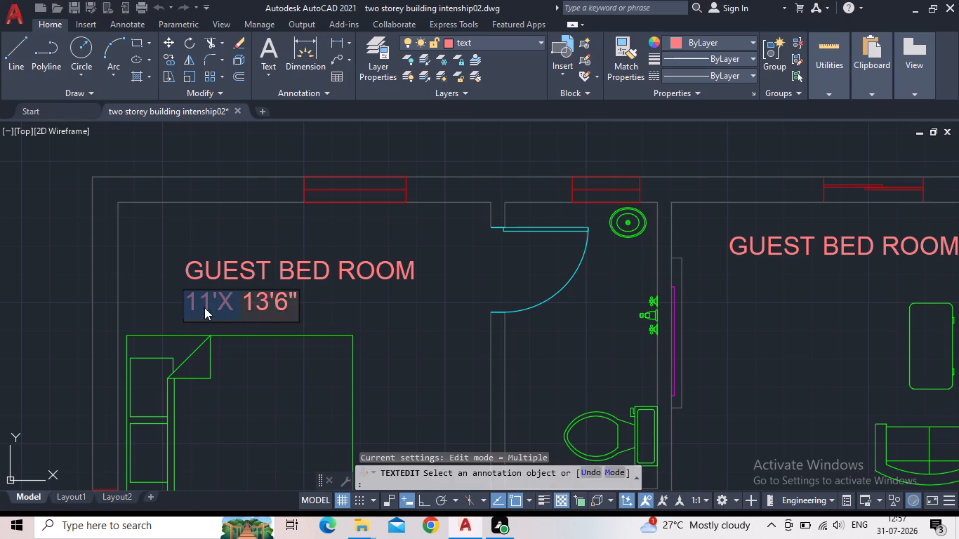
pyautogui.click(204, 307)
pyautogui.click(203, 300)
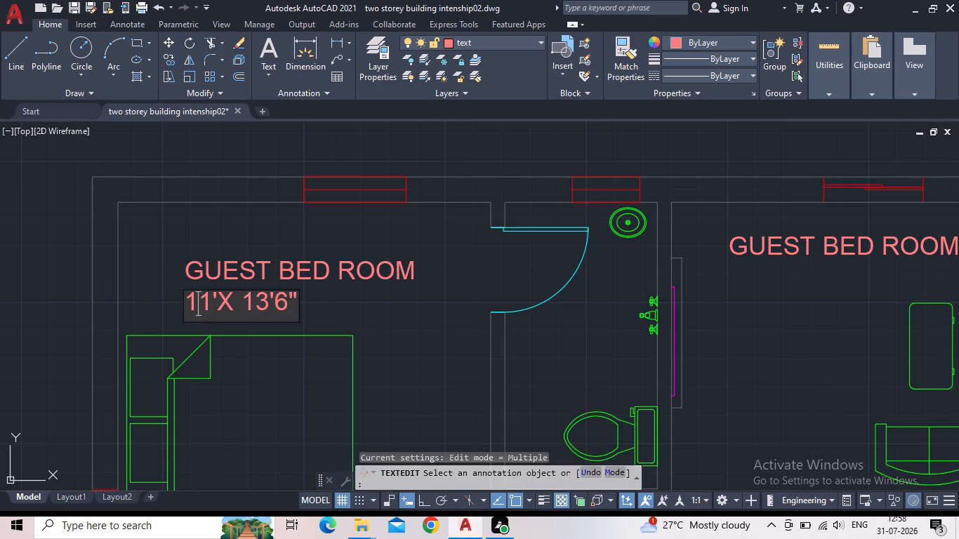
pyautogui.click(187, 302)
pyautogui.press('space')
pyautogui.press('space')
pyautogui.press('space')
pyautogui.press('space')
pyautogui.press('space')
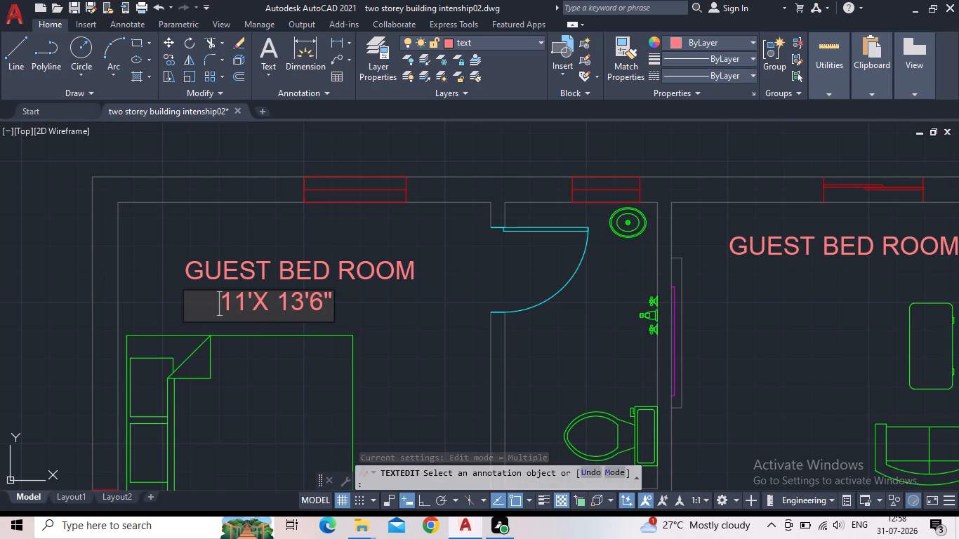
pyautogui.click(414, 329)
# Change the GUEST BED ROOM label above the sofas and coffee table to LIVING ROOM.
pyautogui.scroll(-1, 399, 316)
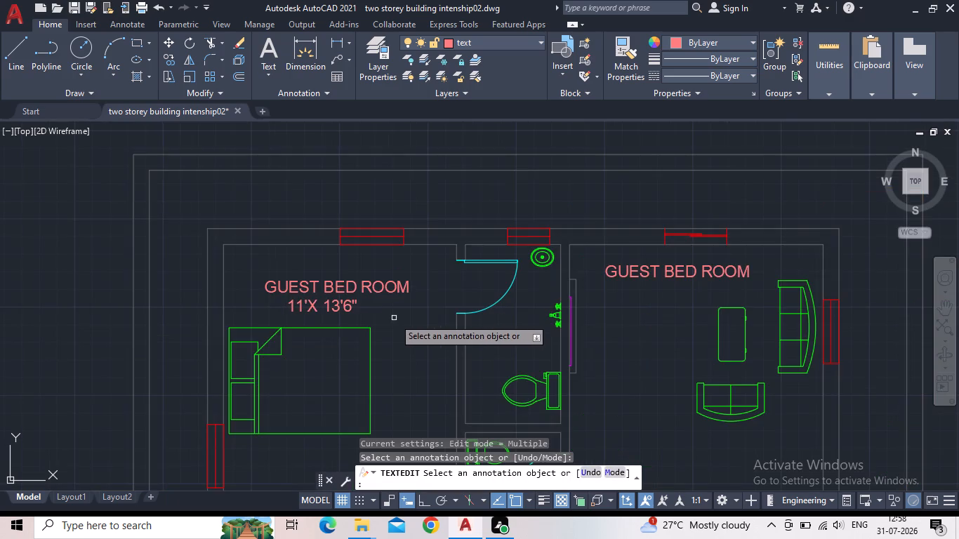
pyautogui.moveTo(392, 325); pyautogui.dragTo(166, 255, button='middle')
pyautogui.doubleClick(439, 200)
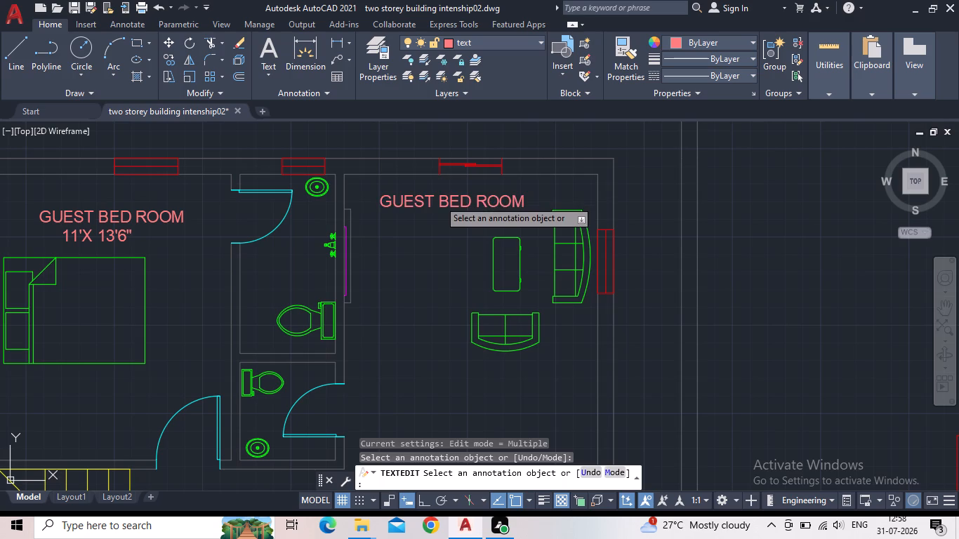
pyautogui.moveTo(524, 202); pyautogui.dragTo(395, 205)
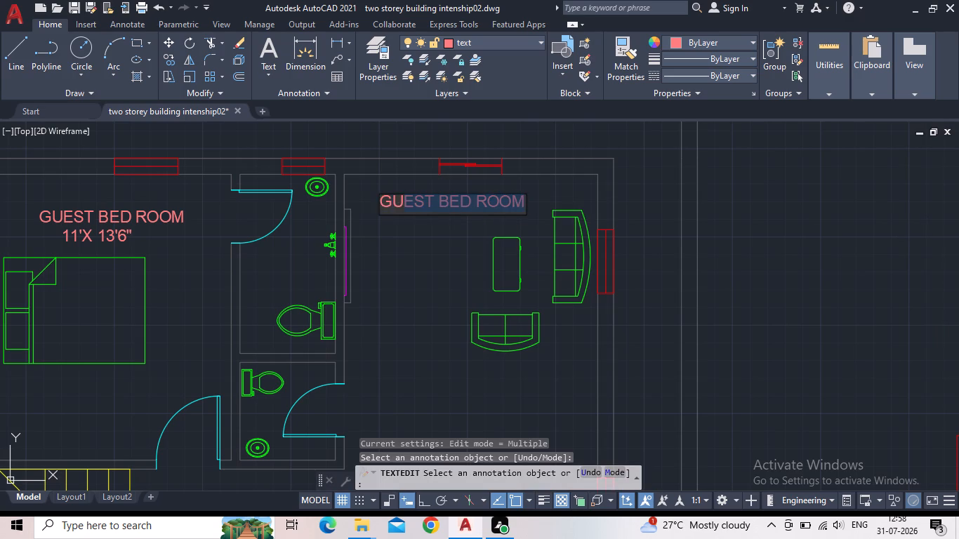
pyautogui.moveTo(395, 205); pyautogui.dragTo(373, 206)
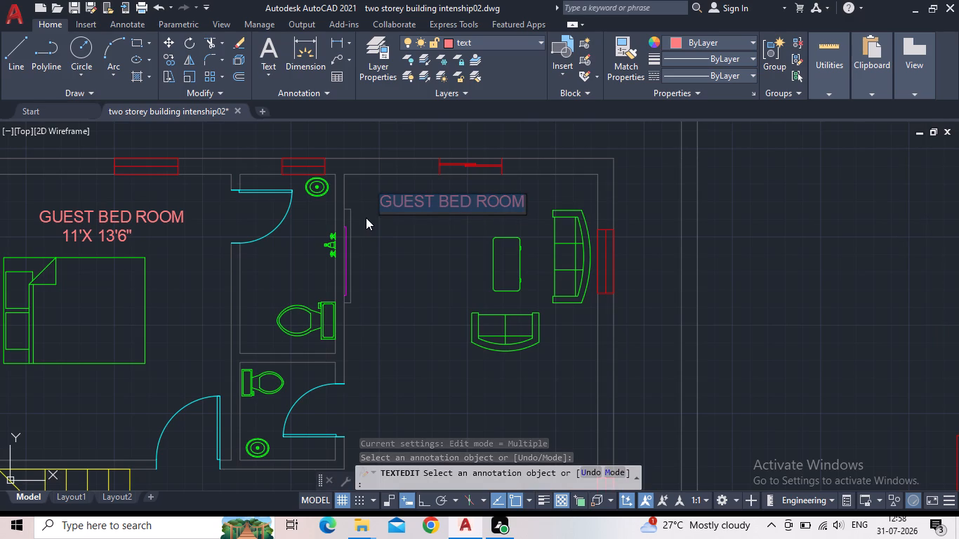
pyautogui.write('LI')
pyautogui.write('VING ROOM')
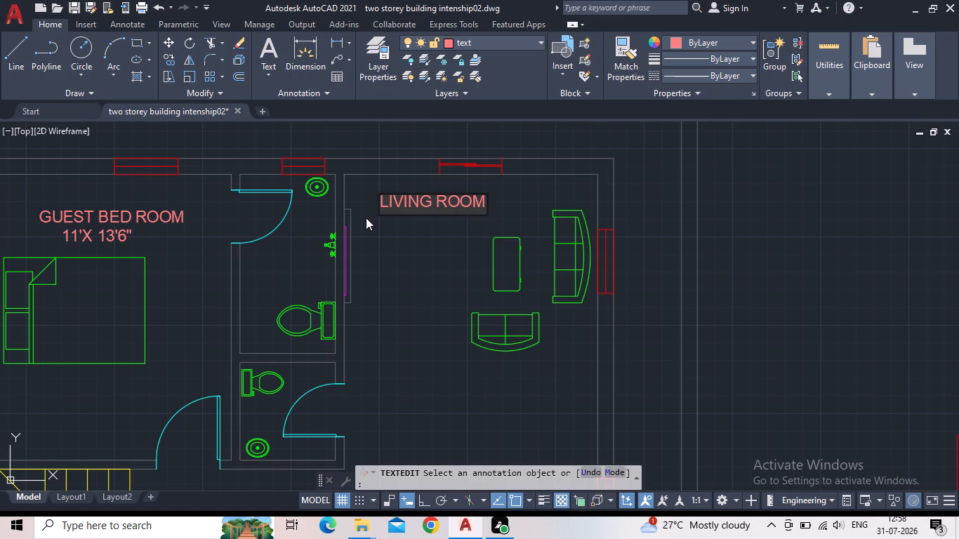
pyautogui.press('Return')
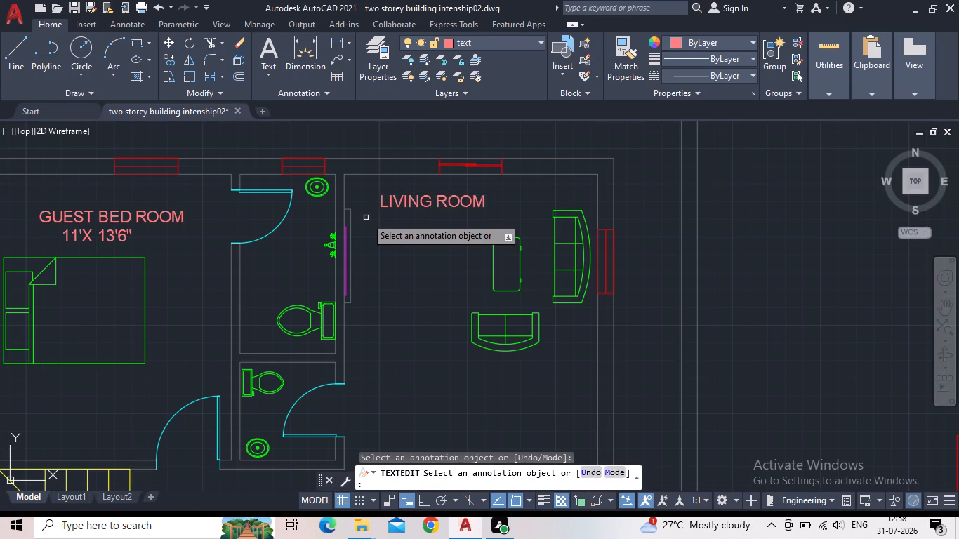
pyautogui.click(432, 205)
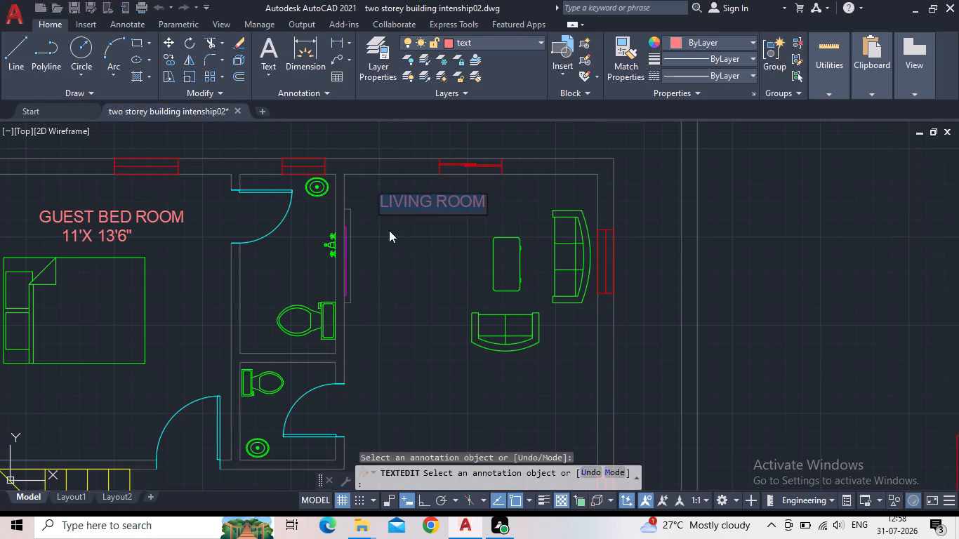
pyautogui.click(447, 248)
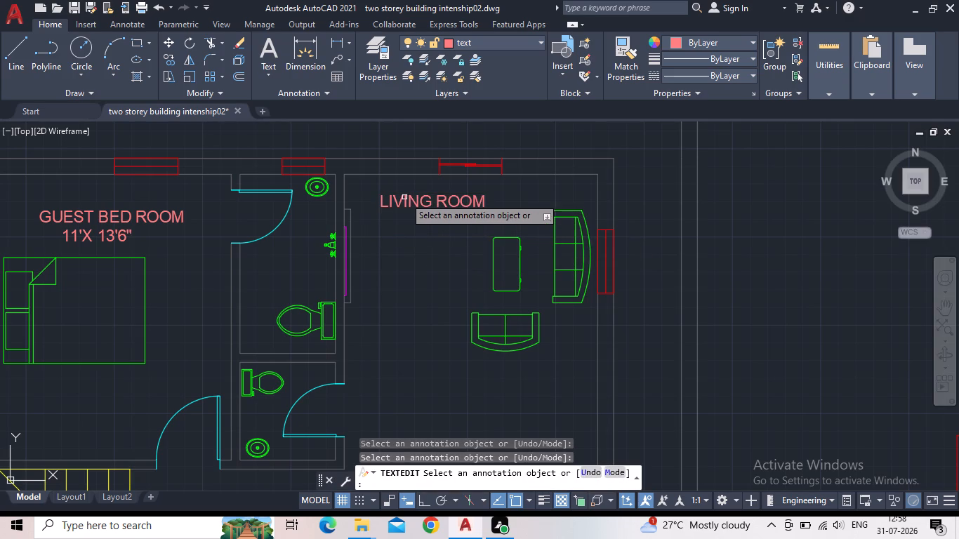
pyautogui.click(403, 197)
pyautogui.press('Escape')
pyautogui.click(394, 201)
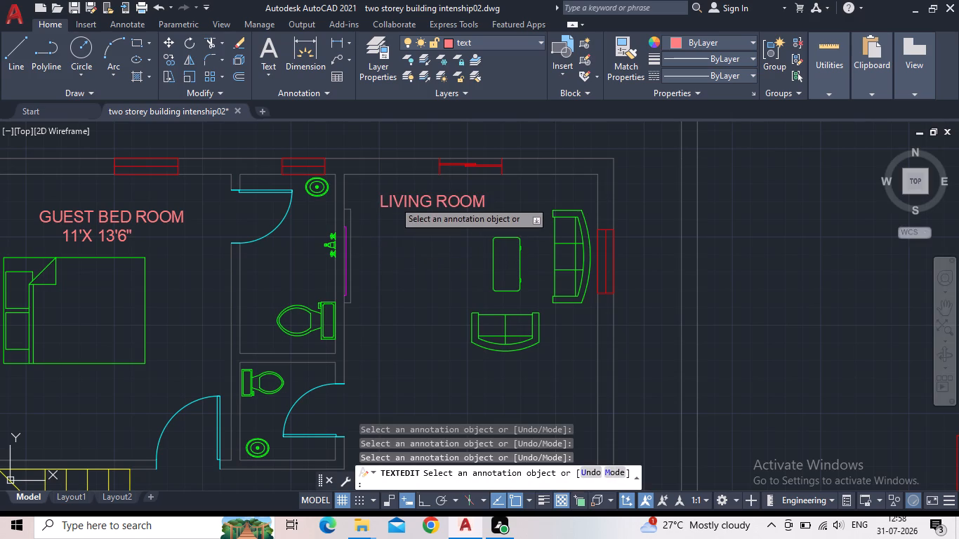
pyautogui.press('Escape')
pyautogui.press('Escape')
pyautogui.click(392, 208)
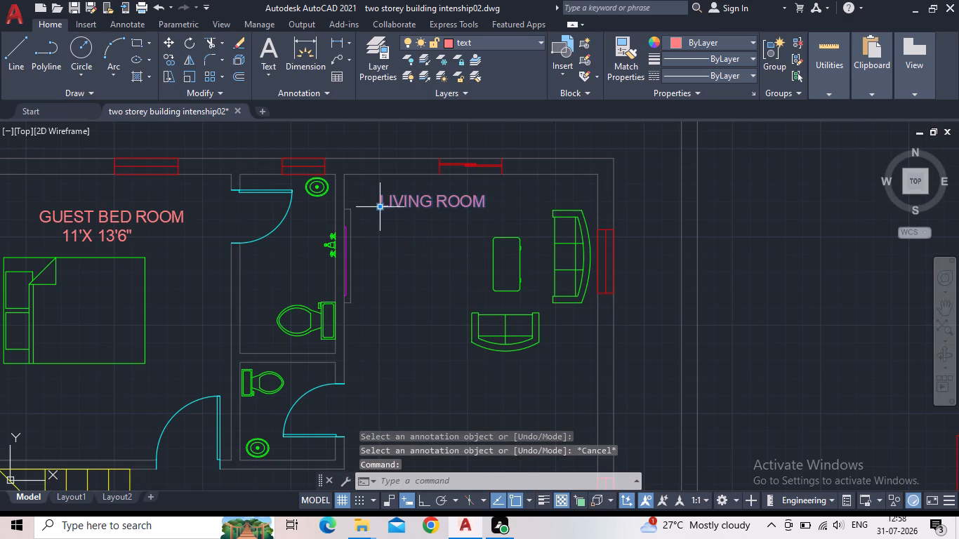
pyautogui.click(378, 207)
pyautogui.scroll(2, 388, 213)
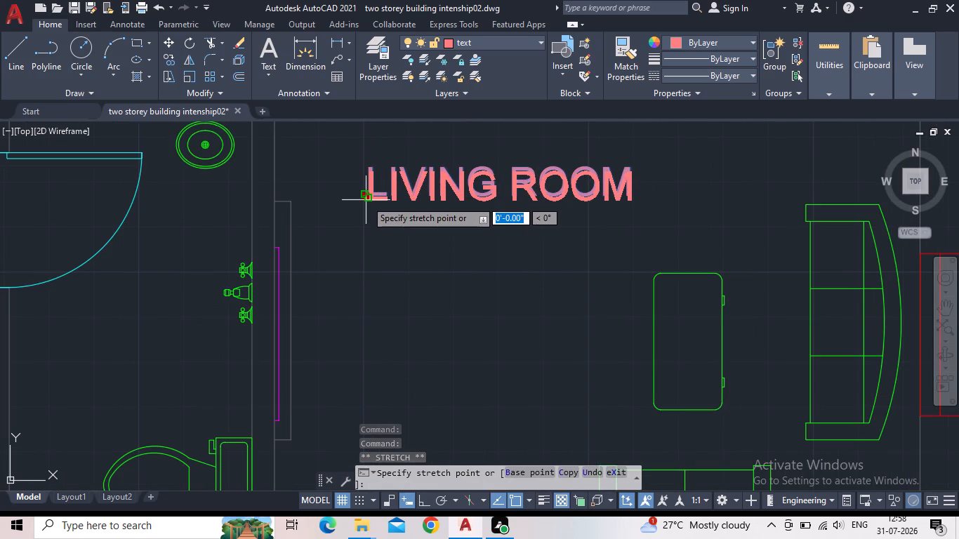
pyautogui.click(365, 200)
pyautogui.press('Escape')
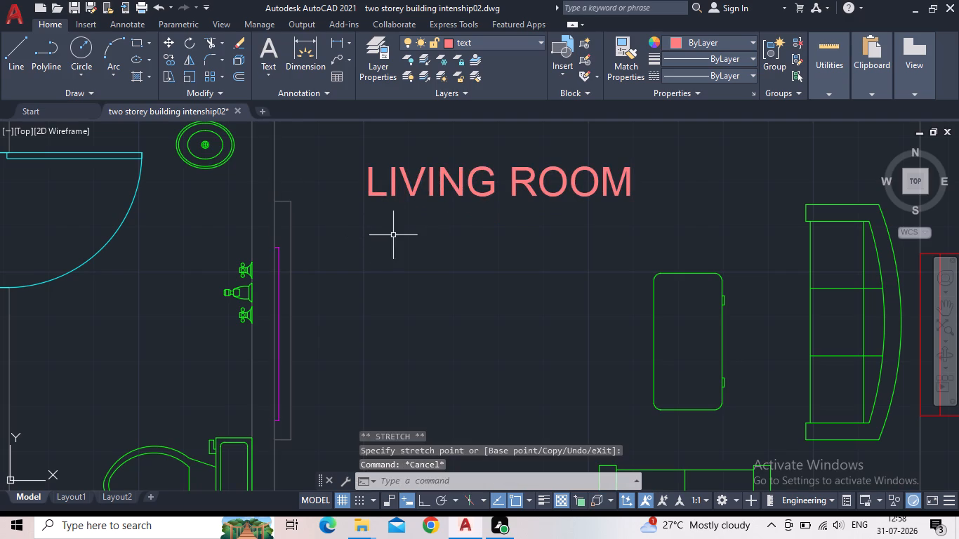
# Copy the LIVING ROOM label to about 10 inches directly below the original.
pyautogui.press('c')
pyautogui.press('o')
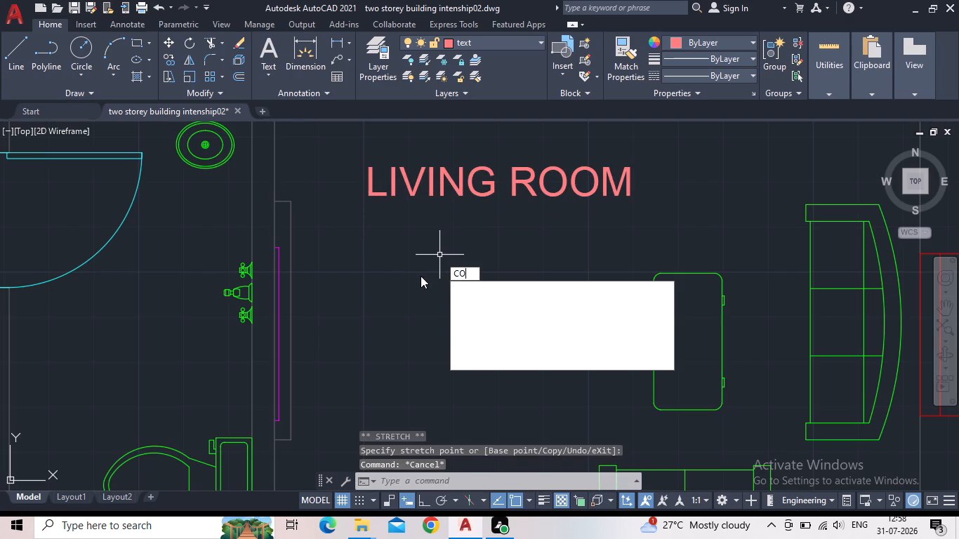
pyautogui.press('Return')
pyautogui.moveTo(440, 227); pyautogui.dragTo(431, 223)
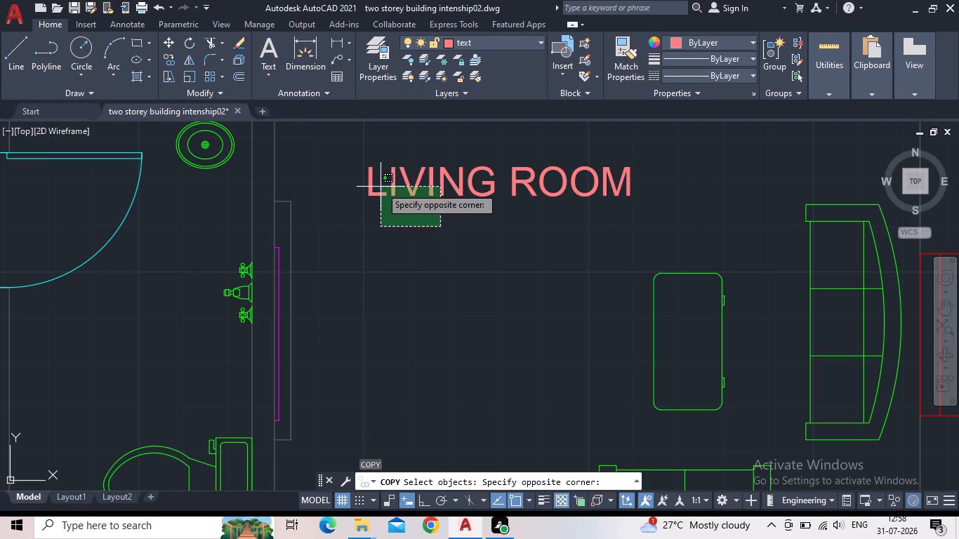
pyautogui.click(376, 179)
pyautogui.press('space')
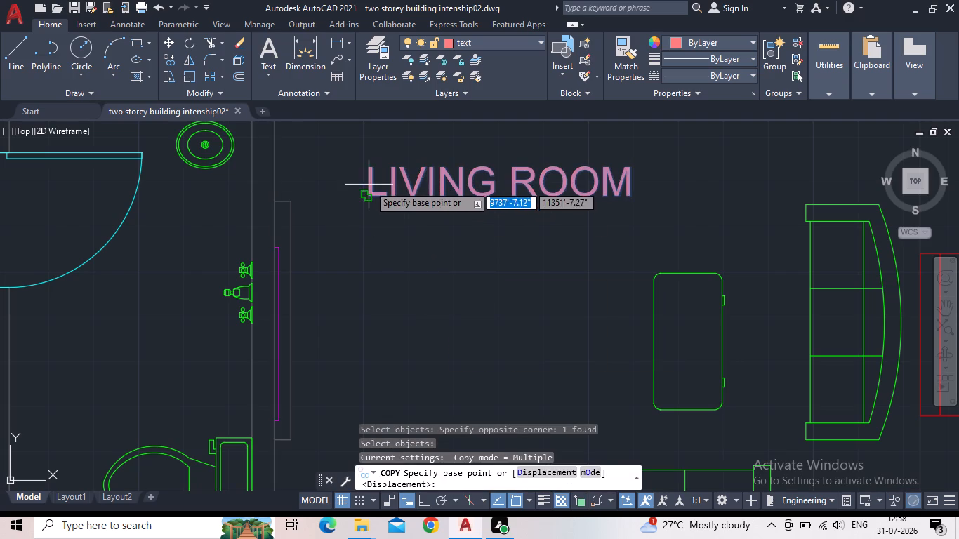
pyautogui.click(366, 196)
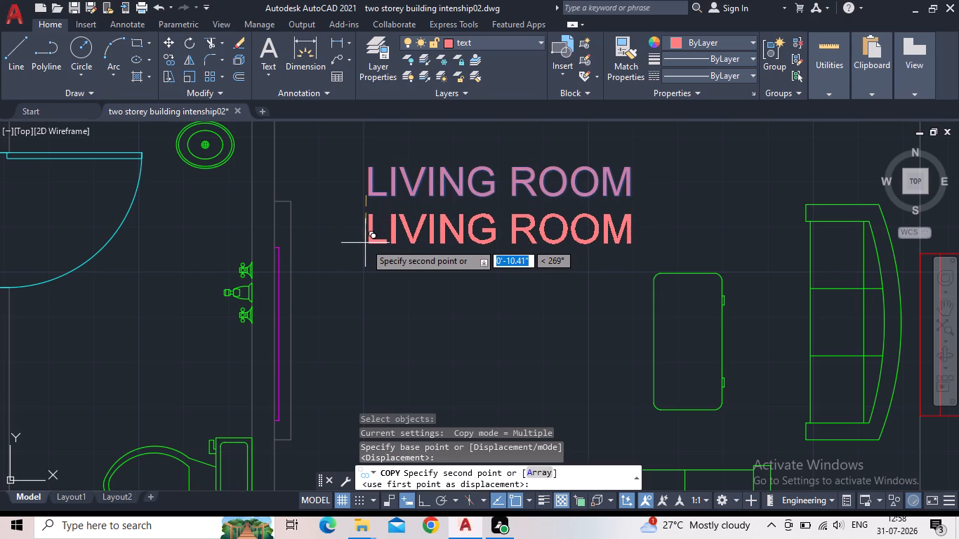
pyautogui.click(365, 243)
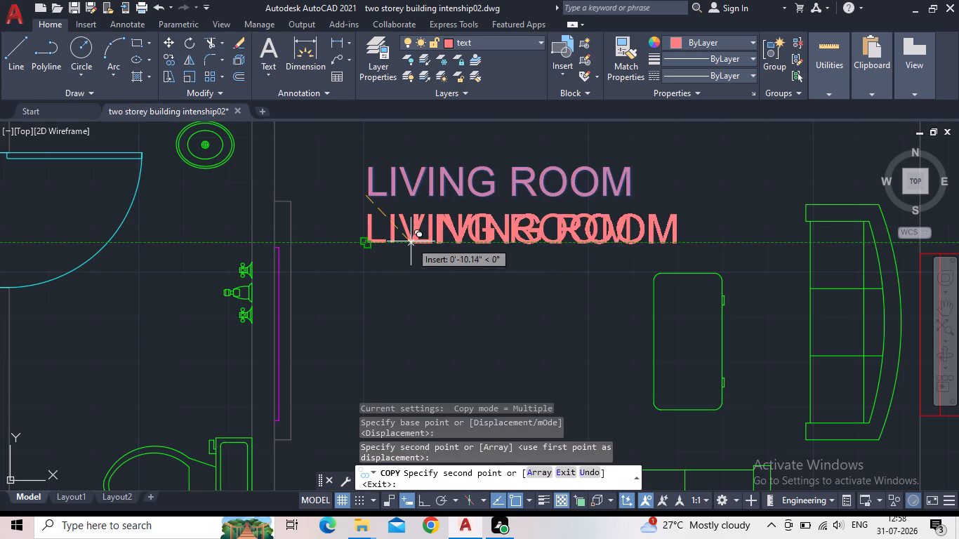
pyautogui.press('Escape')
# Replace the lower LIVING ROOM label with the room size 11'6"X13'10.5" and end text editing.
pyautogui.tripleClick(451, 235)
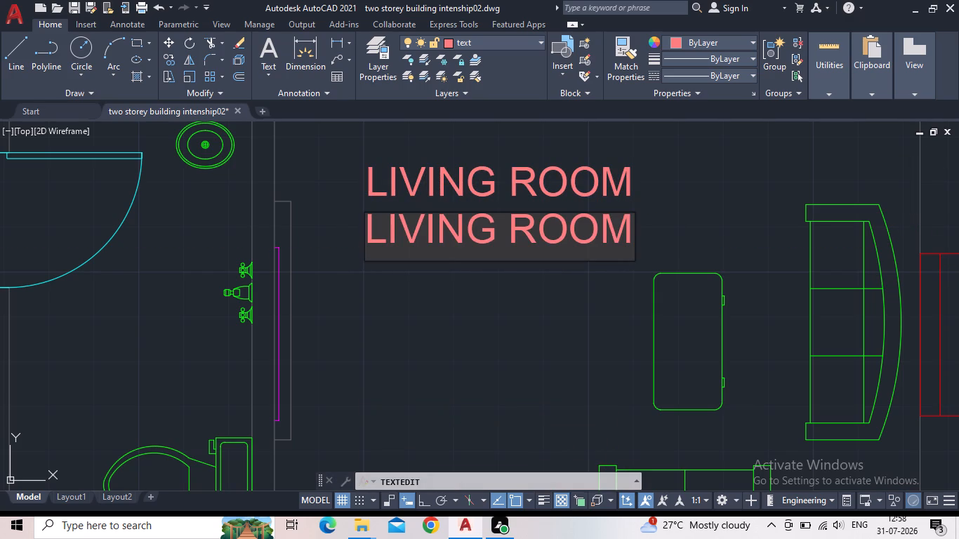
pyautogui.moveTo(631, 237); pyautogui.dragTo(368, 247)
pyautogui.write('11')
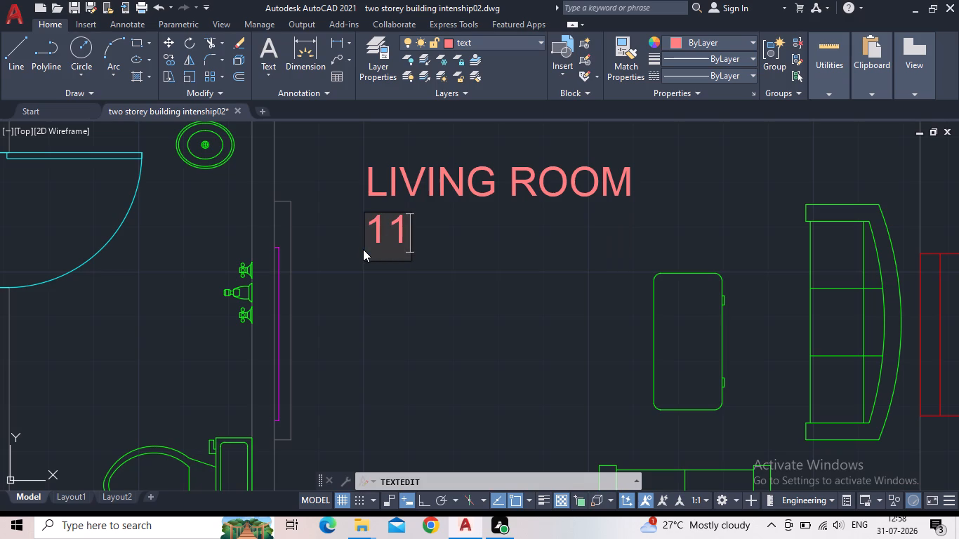
pyautogui.press("'")
pyautogui.write('6"')
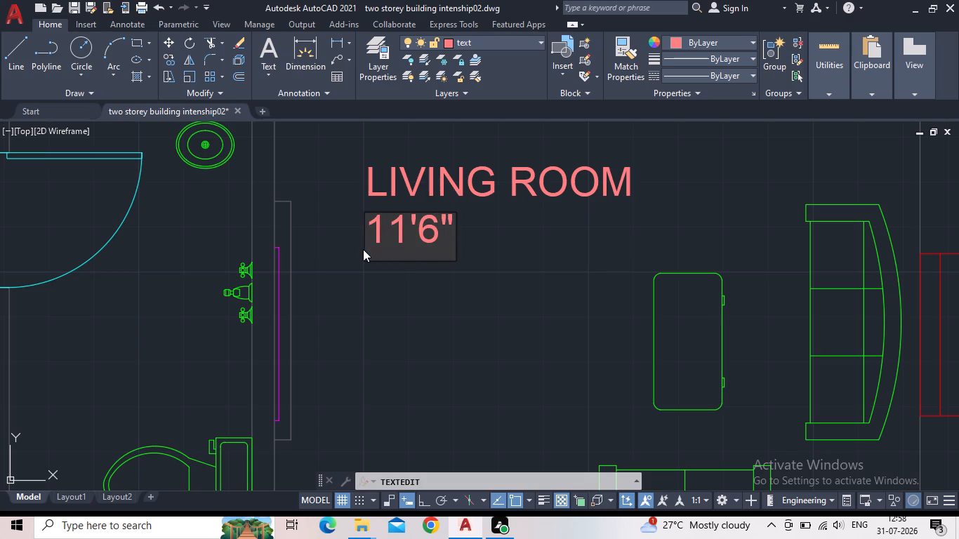
pyautogui.press('x')
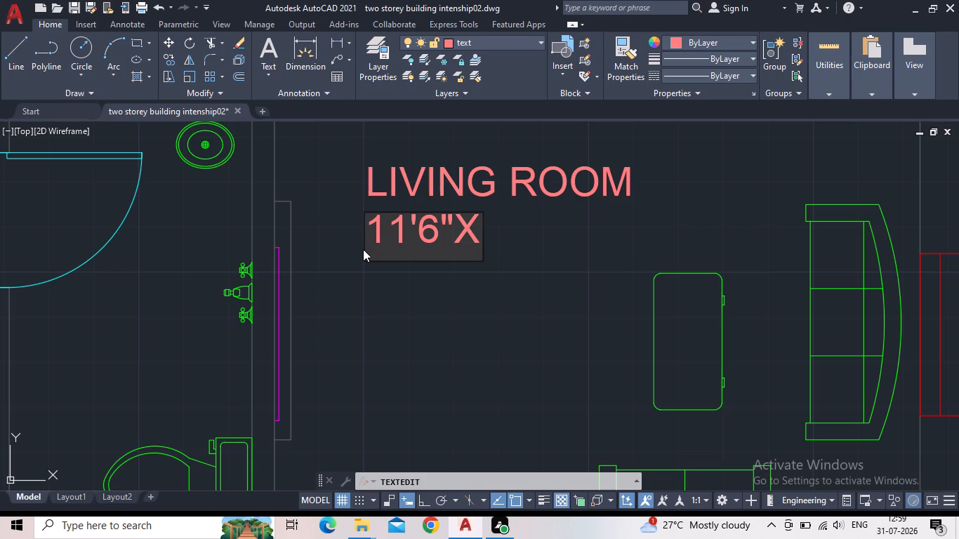
pyautogui.write('13')
pyautogui.press("'")
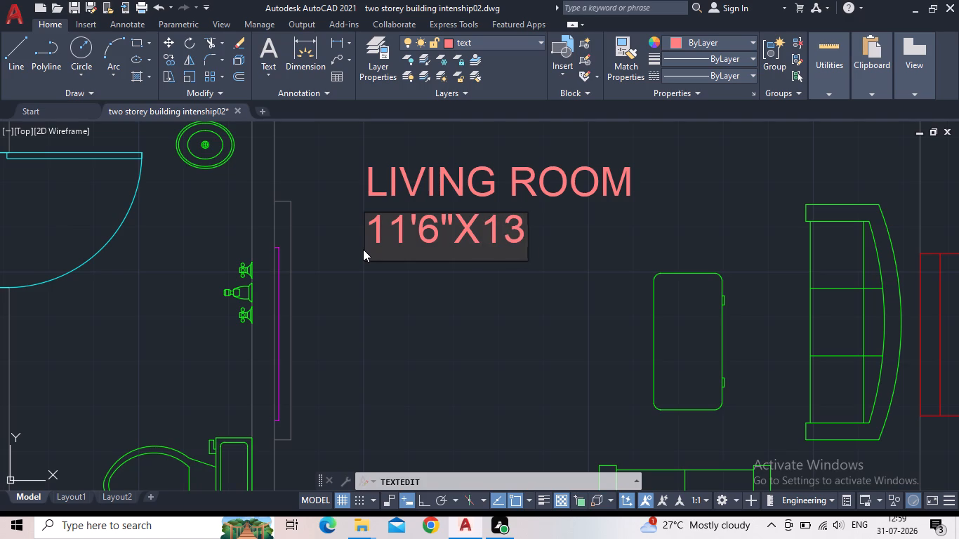
pyautogui.write('10.5"')
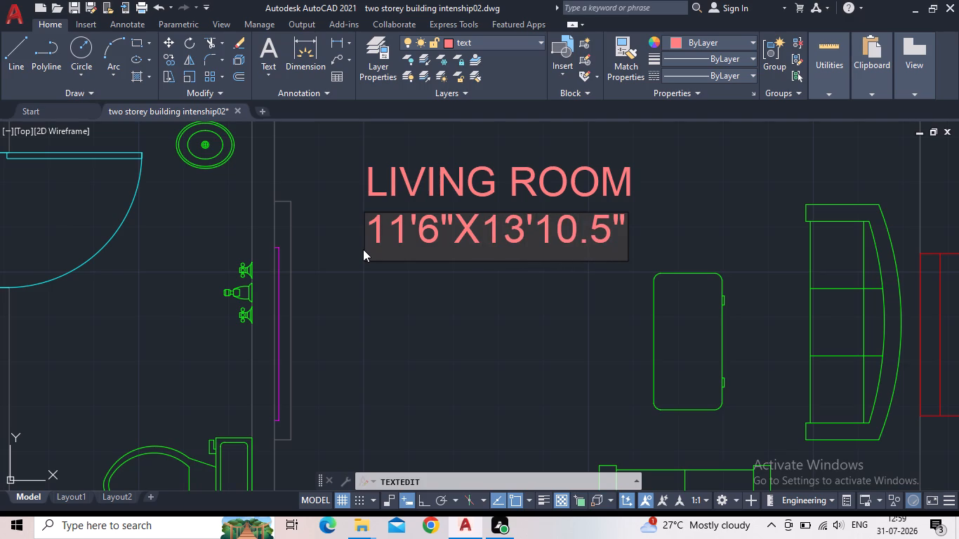
pyautogui.press('Return')
pyautogui.scroll(-2, 425, 210)
pyautogui.moveTo(443, 279); pyautogui.dragTo(373, 256, button='middle')
pyautogui.scroll(-2, 371, 257)
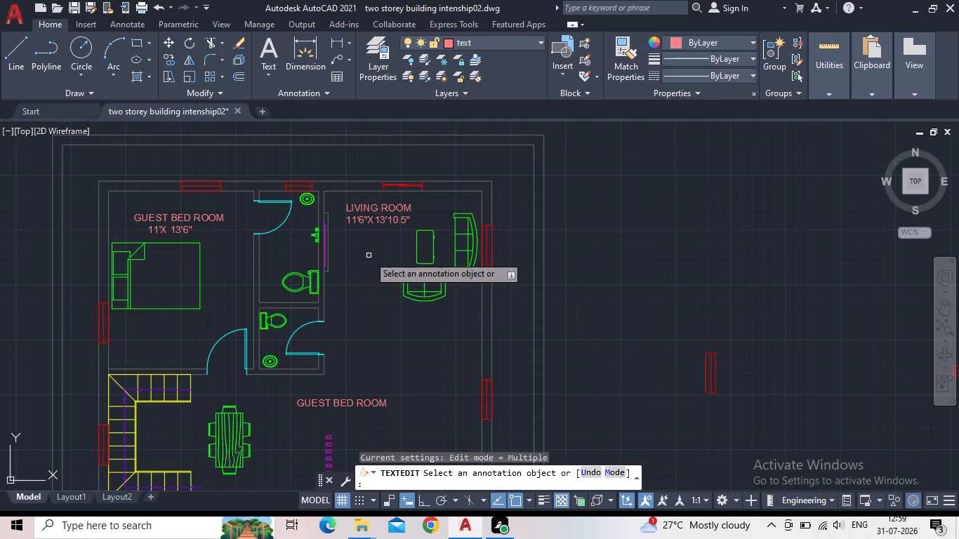
pyautogui.press('Escape')
# Move the LIVING ROOM label and its size text together down into the open space beside the coffee table.
pyautogui.moveTo(402, 237); pyautogui.dragTo(392, 232)
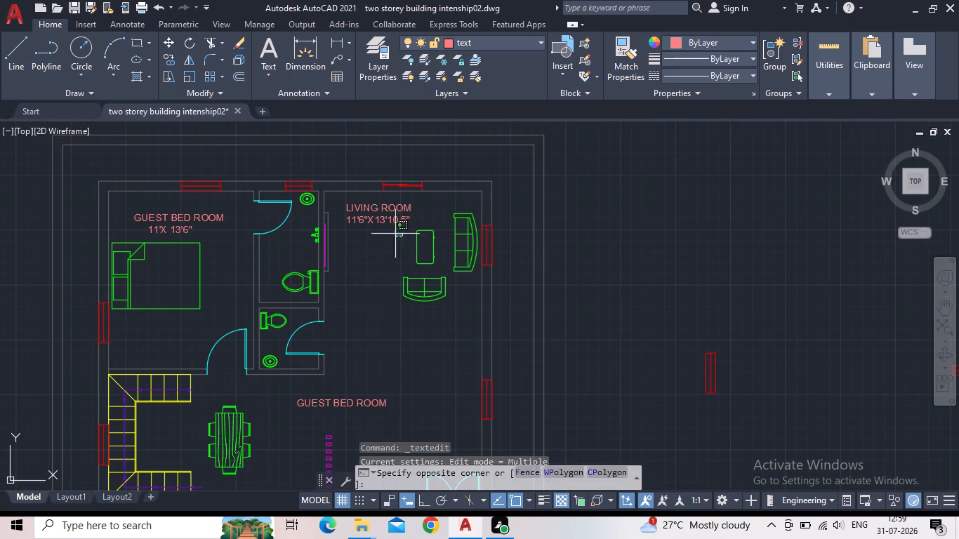
pyautogui.click(353, 203)
pyautogui.scroll(2, 369, 218)
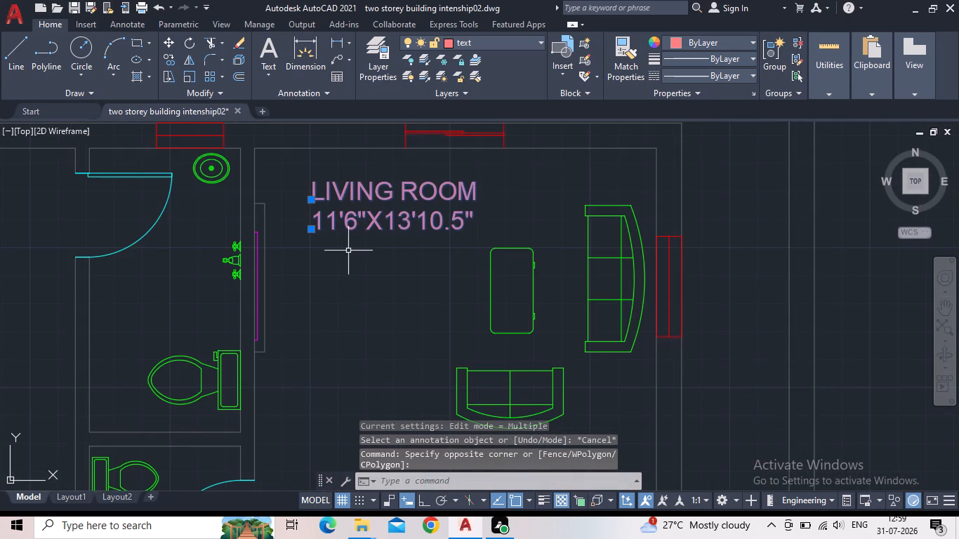
pyautogui.press('m')
pyautogui.press('Return')
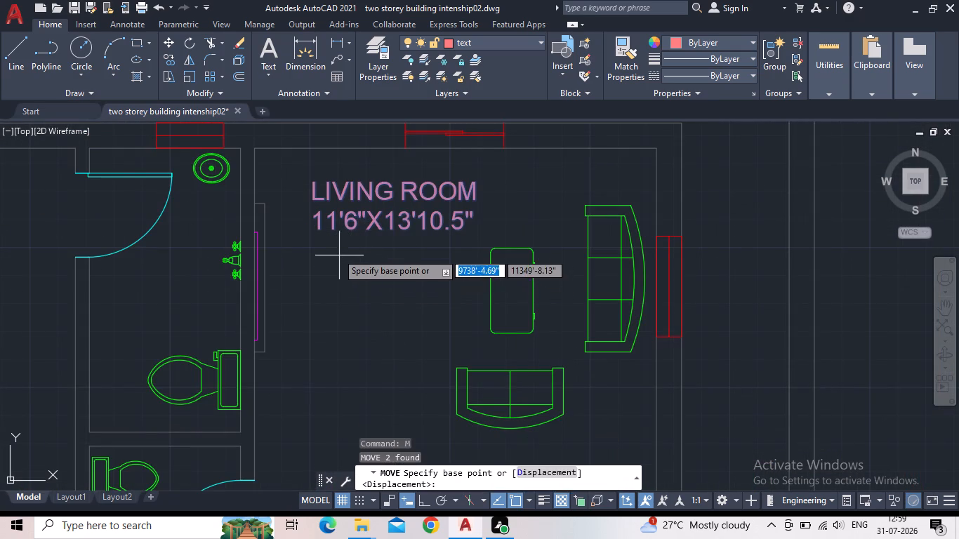
pyautogui.moveTo(312, 226); pyautogui.dragTo(310, 235)
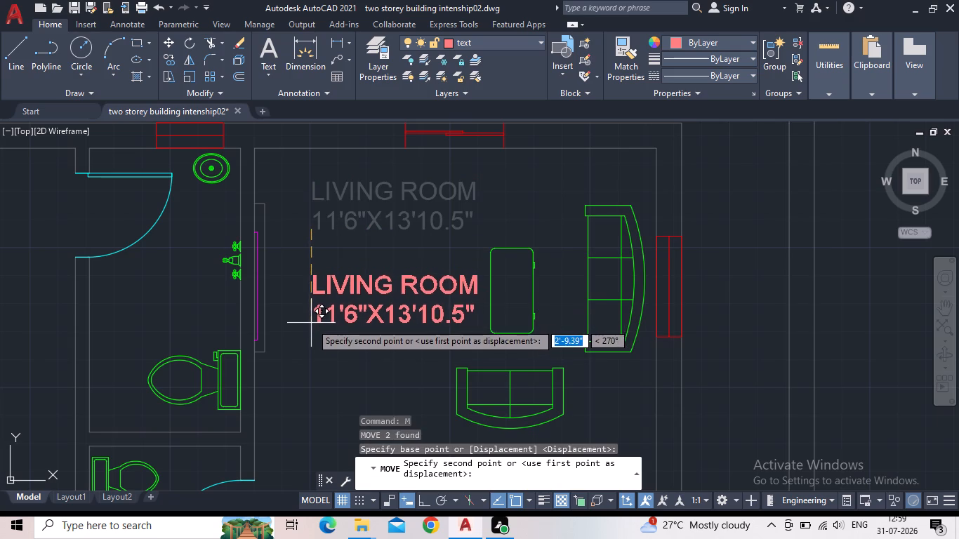
pyautogui.click(306, 316)
# Change the GUEST BED ROOM label between the dining table and the right-hand wall to DINNING / DRAWING and end text editing.
pyautogui.scroll(-2, 560, 307)
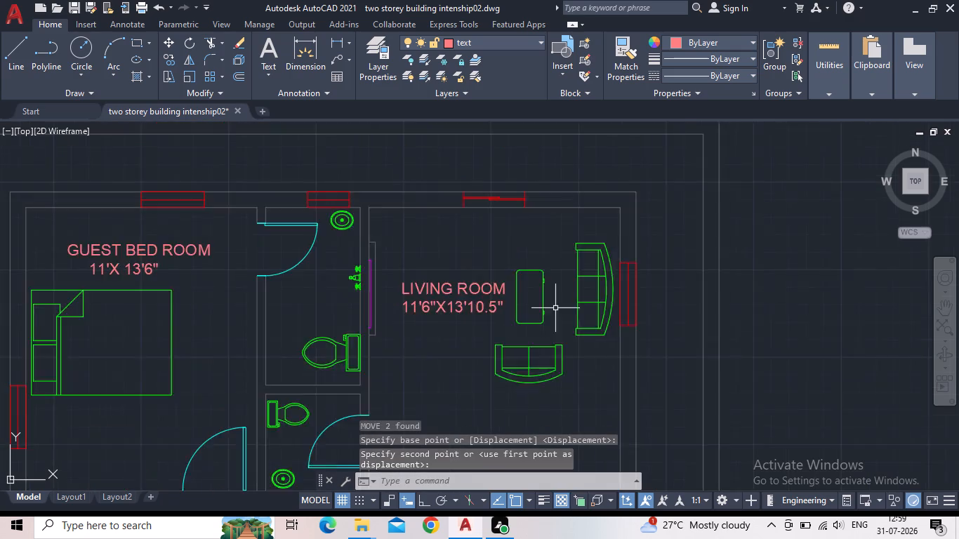
pyautogui.moveTo(567, 326); pyautogui.dragTo(356, 192, button='middle')
pyautogui.doubleClick(241, 321)
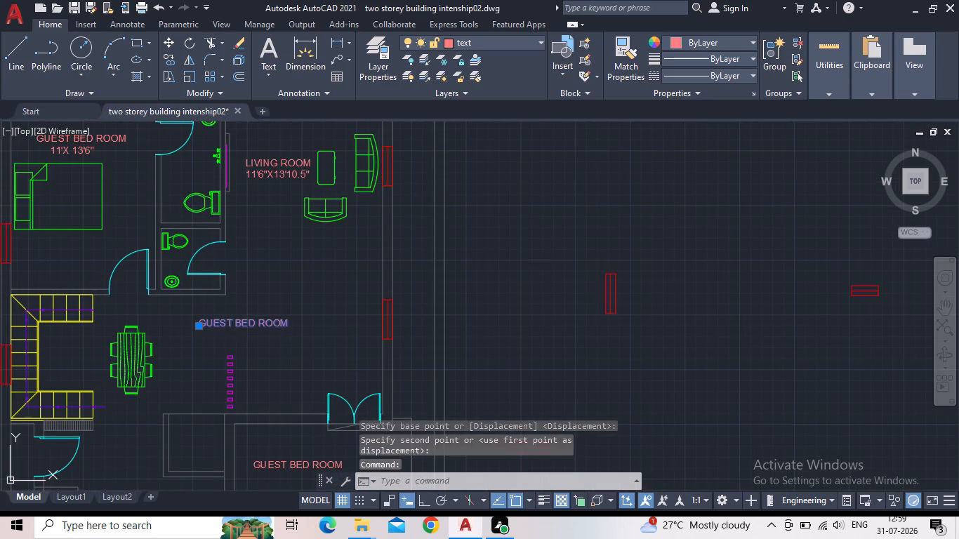
pyautogui.moveTo(272, 333); pyautogui.dragTo(425, 261, button='middle')
pyautogui.scroll(4, 425, 261)
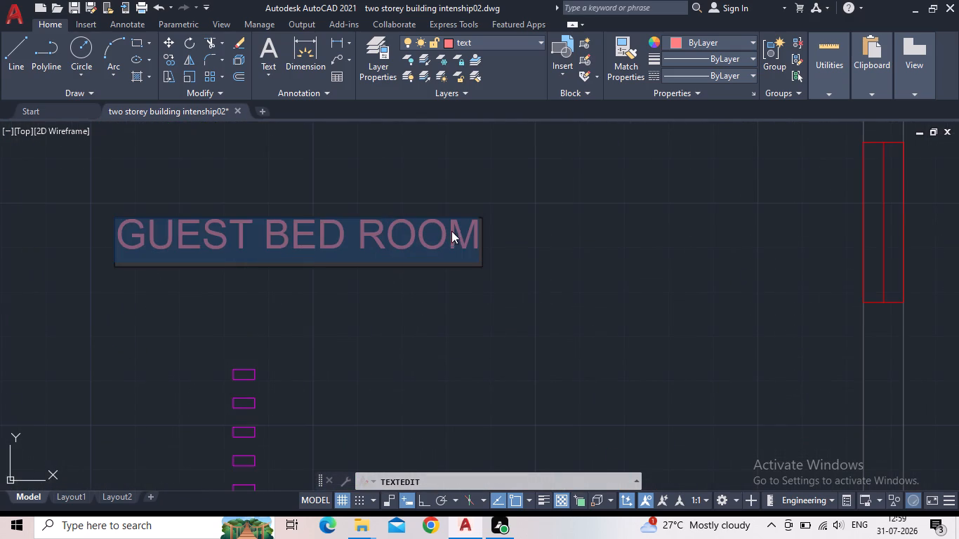
pyautogui.click(464, 243)
pyautogui.press('Escape')
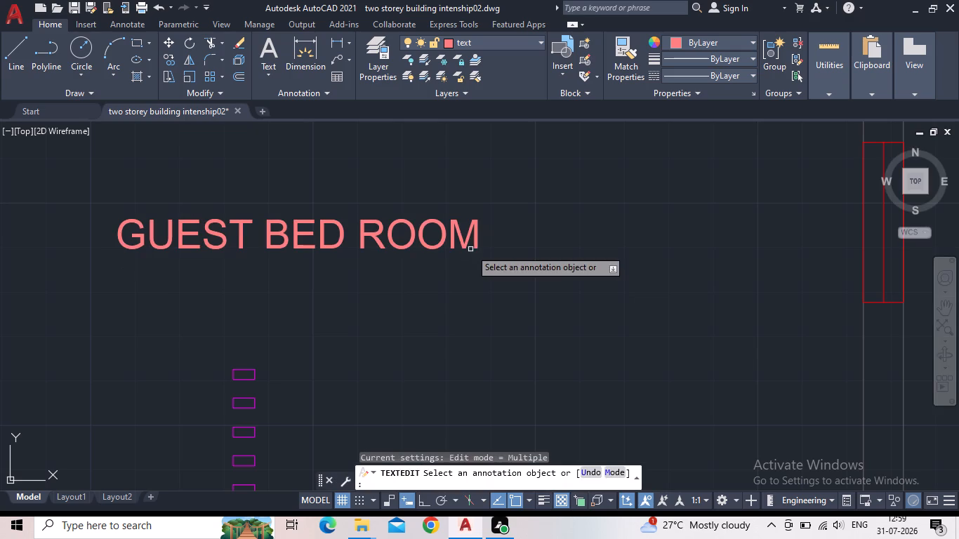
pyautogui.click(472, 242)
pyautogui.press('Escape')
pyautogui.doubleClick(461, 243)
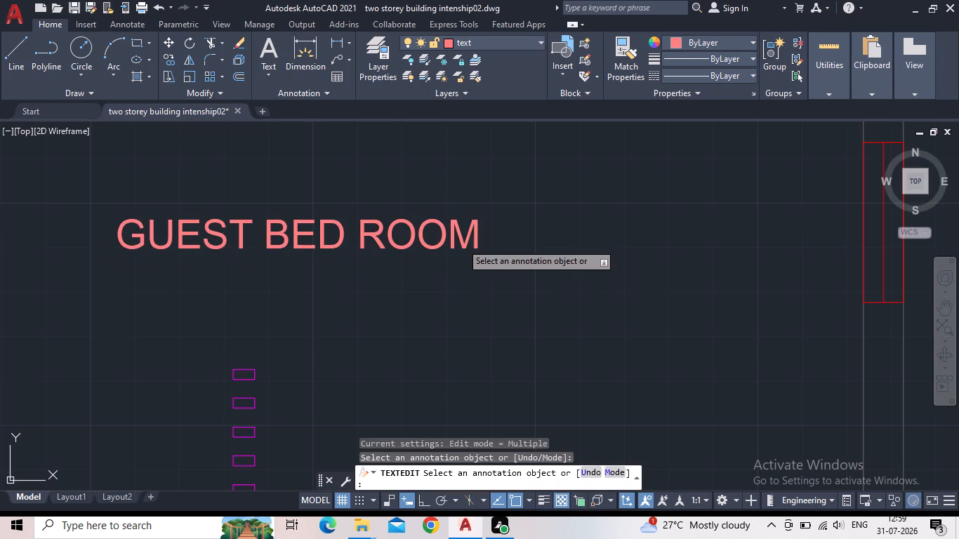
pyautogui.click(467, 242)
pyautogui.moveTo(477, 240); pyautogui.dragTo(115, 244)
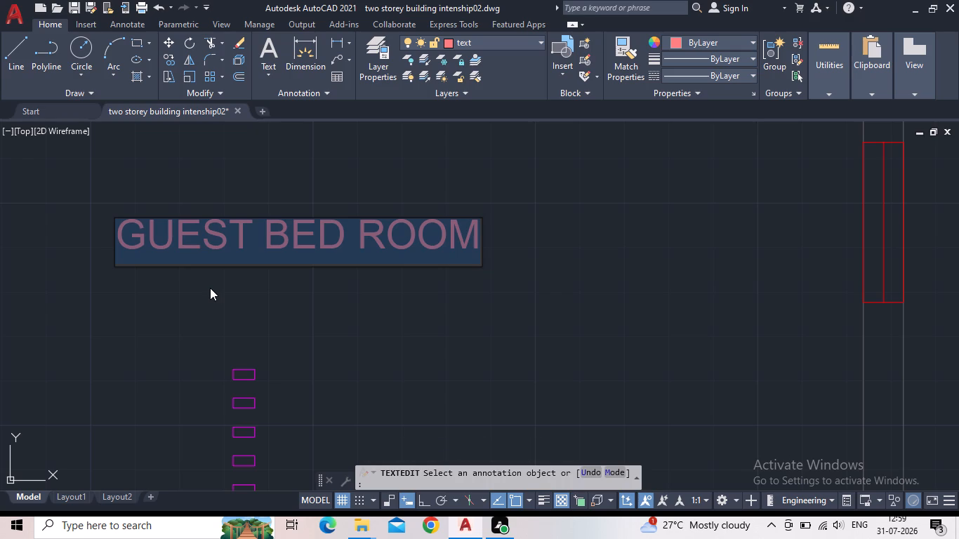
pyautogui.press('d')
pyautogui.write('INN')
pyautogui.write('ING')
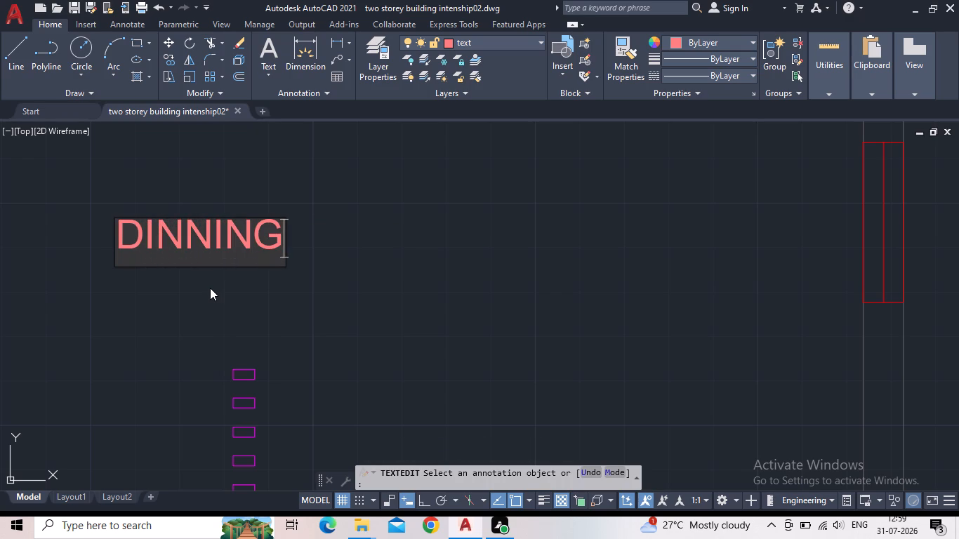
pyautogui.press('/')
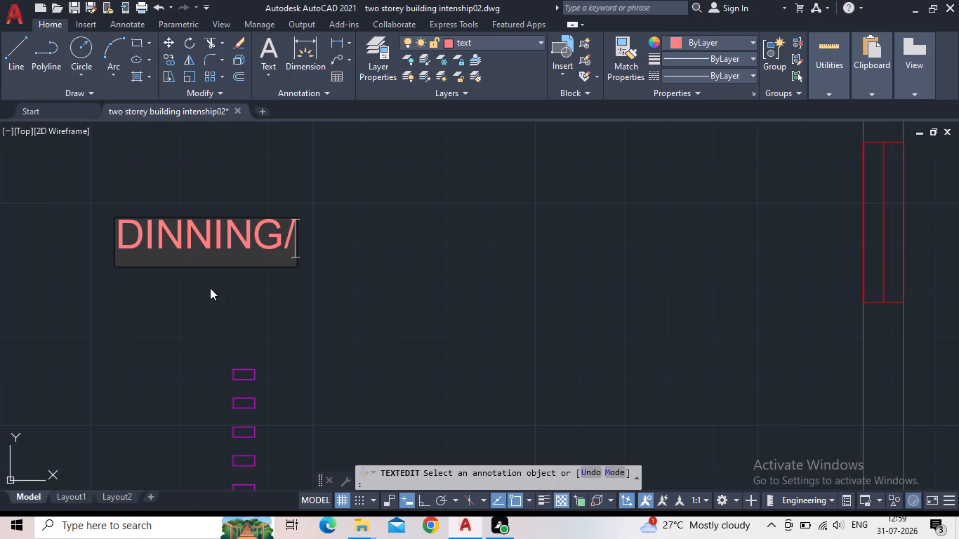
pyautogui.press('BackSpace')
pyautogui.press('space')
pyautogui.write('/')
pyautogui.press('space')
pyautogui.write('DRA')
pyautogui.write('WING')
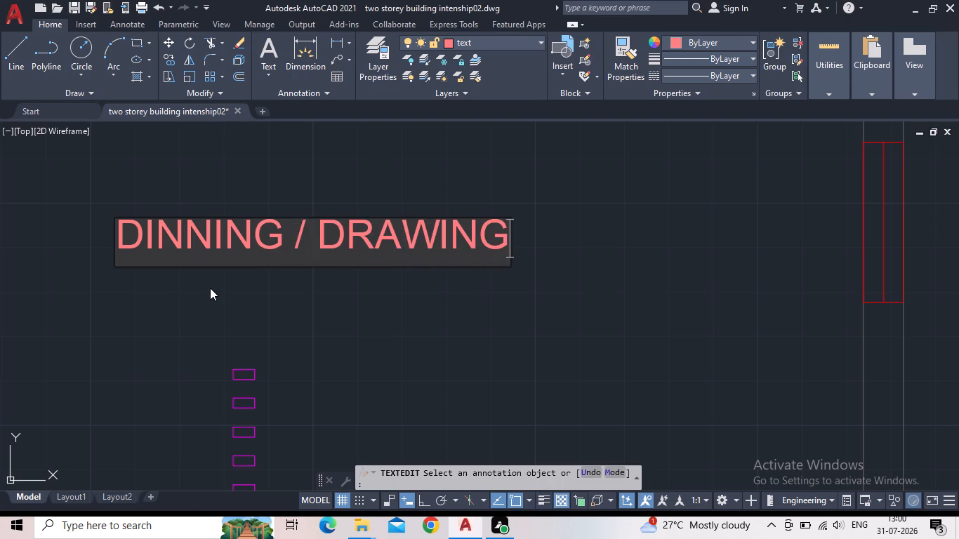
pyautogui.press('Return')
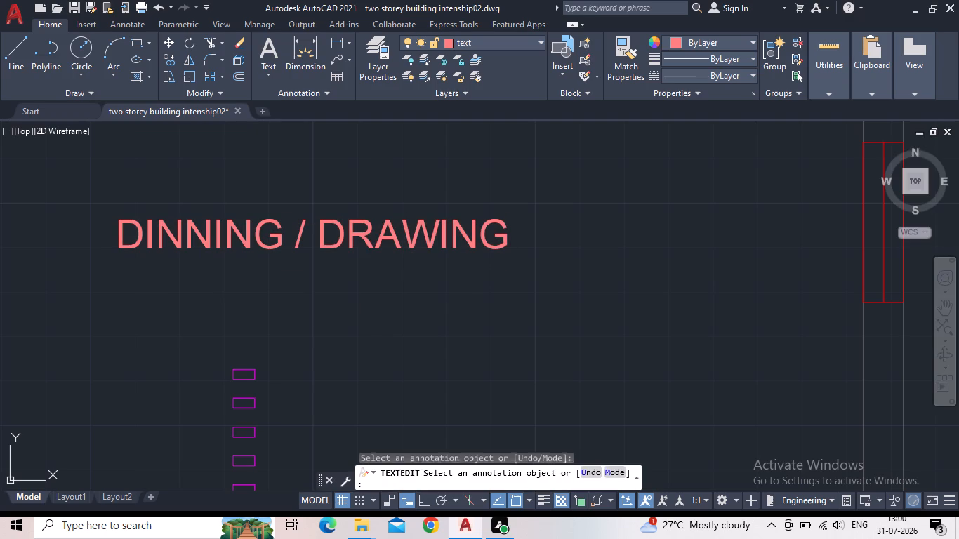
pyautogui.scroll(-2, 272, 299)
pyautogui.press('Escape')
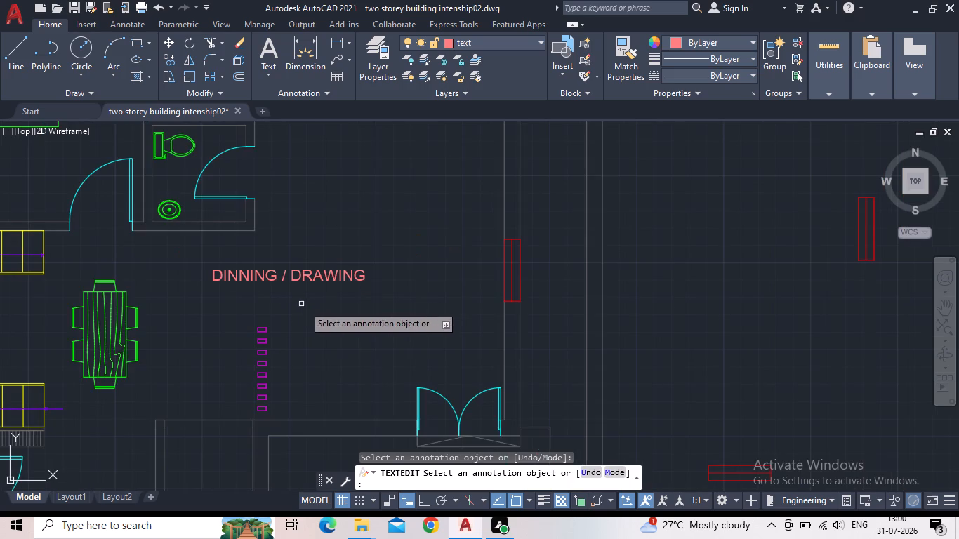
# Copy the DINNING / DRAWING label to about 12 inches directly below the original with Ortho on.
pyautogui.click(310, 302)
pyautogui.click(269, 268)
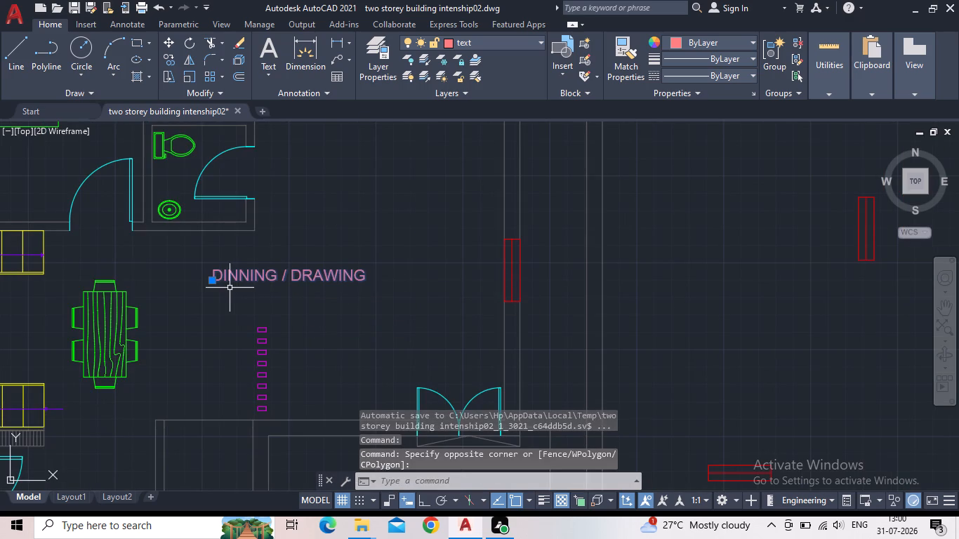
pyautogui.press('c')
pyautogui.press('o')
pyautogui.press('space')
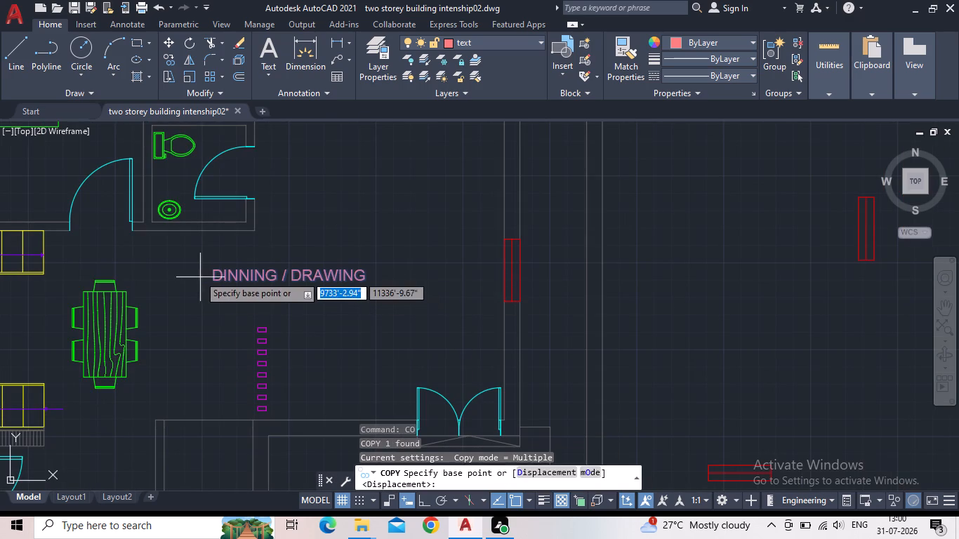
pyautogui.click(215, 281)
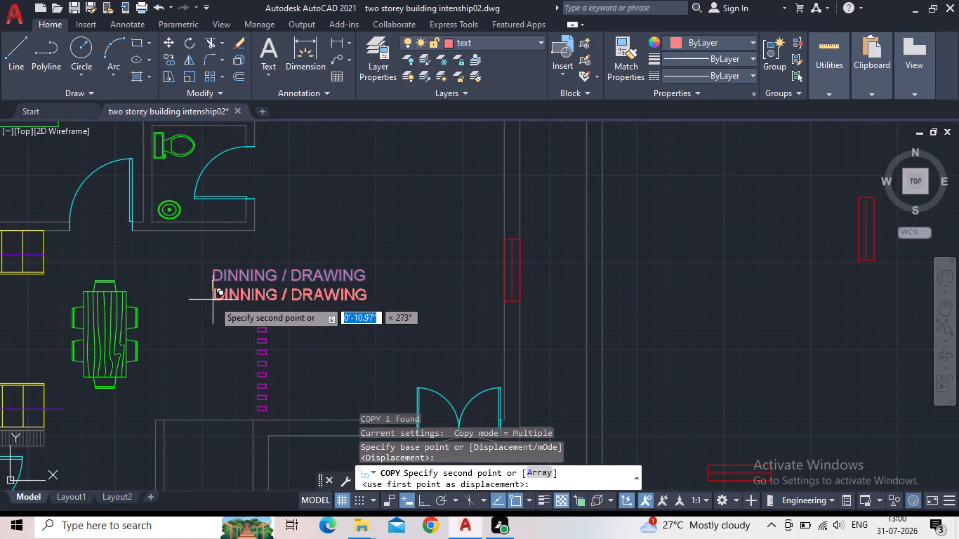
pyautogui.click(420, 500)
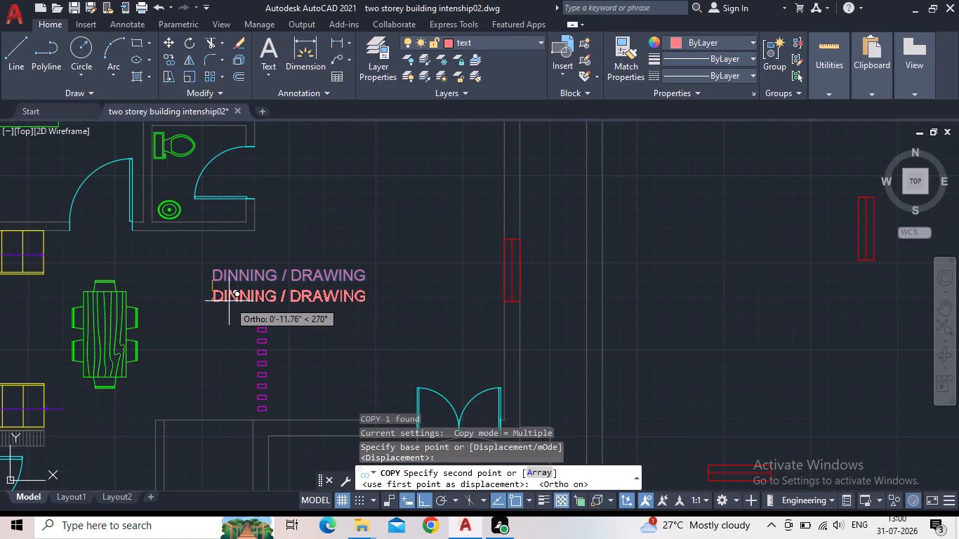
pyautogui.click(229, 301)
# With Ortho off, place another copy of the DINNING / DRAWING label just below the kitchen's GUEST BED ROOM label and end copying.
pyautogui.moveTo(250, 337); pyautogui.dragTo(347, 277, button='middle')
pyautogui.scroll(-2, 341, 282)
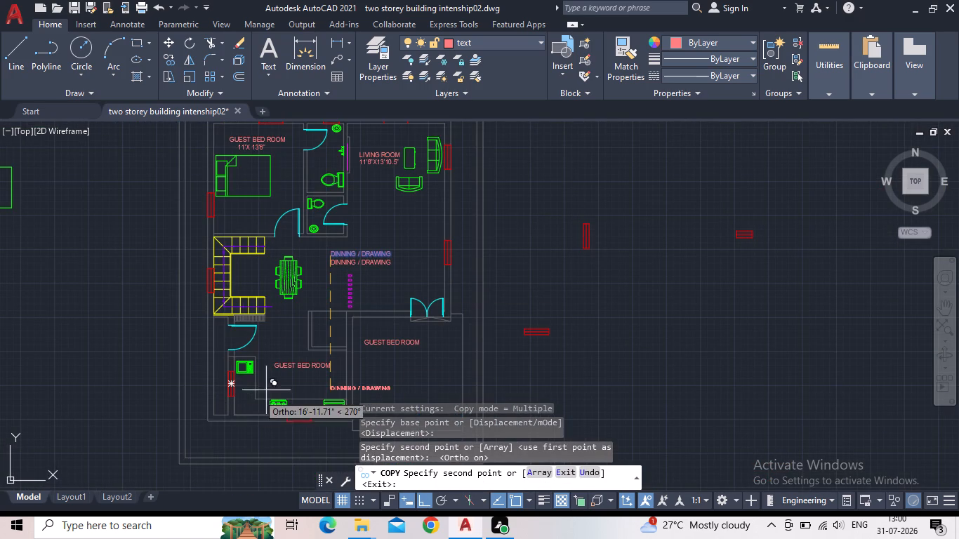
pyautogui.click(424, 503)
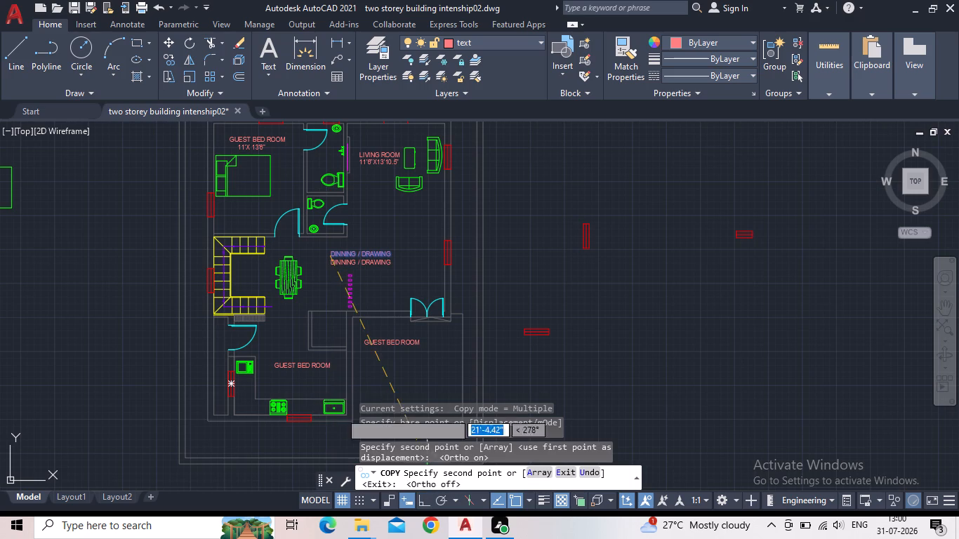
pyautogui.scroll(2, 275, 385)
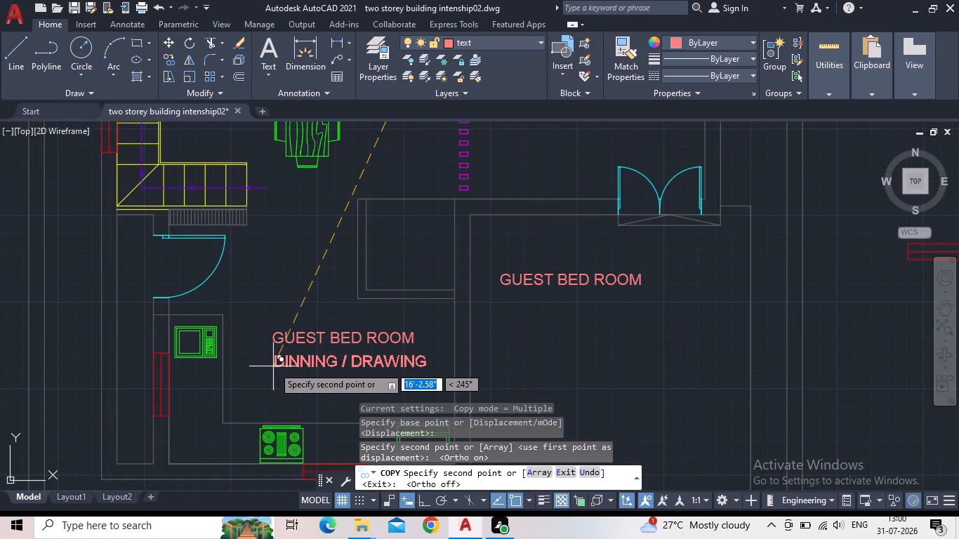
pyautogui.click(273, 366)
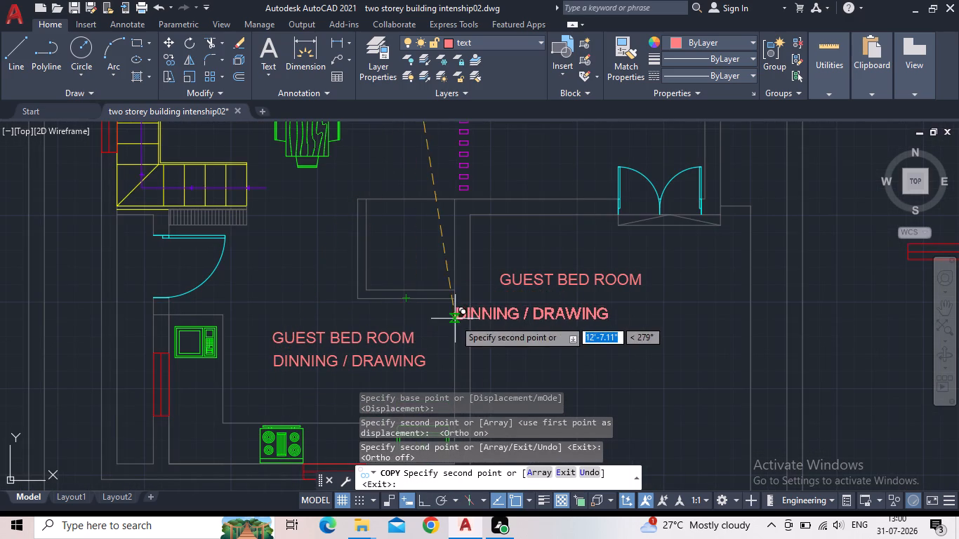
pyautogui.press('Escape')
# Replace the lower DINNING / DRAWING label in the dining area with the room size 21'9"X12'.
pyautogui.scroll(-2, 413, 302)
pyautogui.moveTo(392, 289); pyautogui.dragTo(279, 337, button='middle')
pyautogui.scroll(4, 326, 232)
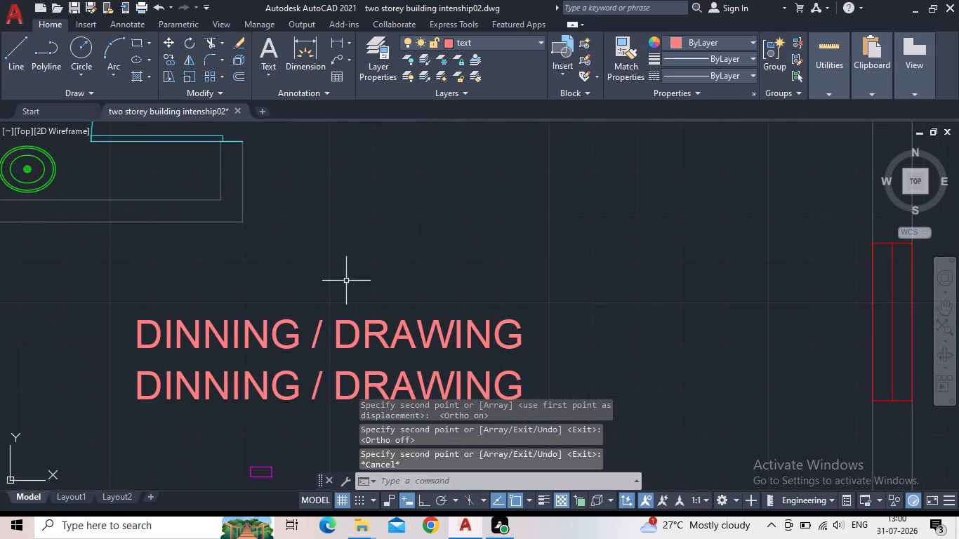
pyautogui.moveTo(385, 373); pyautogui.dragTo(393, 237, button='middle')
pyautogui.tripleClick(388, 251)
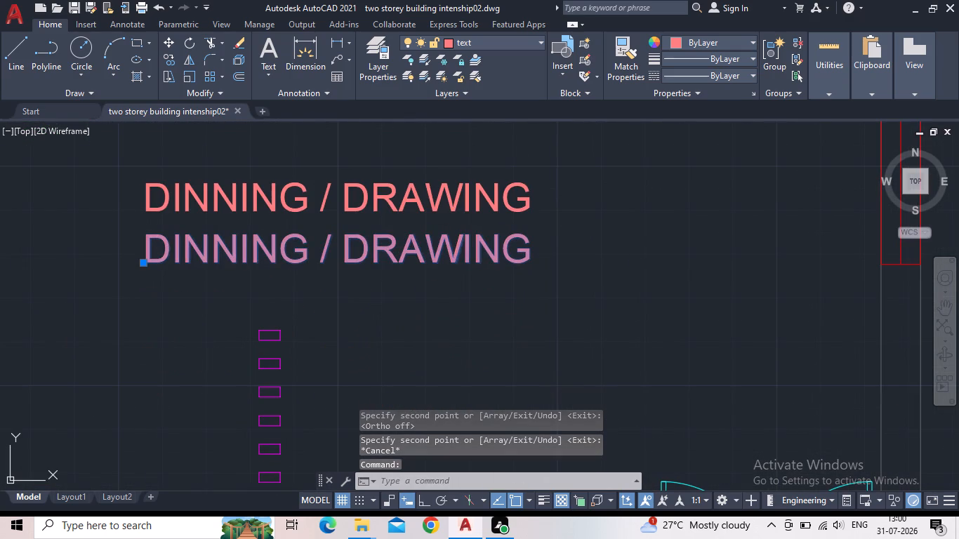
pyautogui.moveTo(524, 260); pyautogui.dragTo(159, 260)
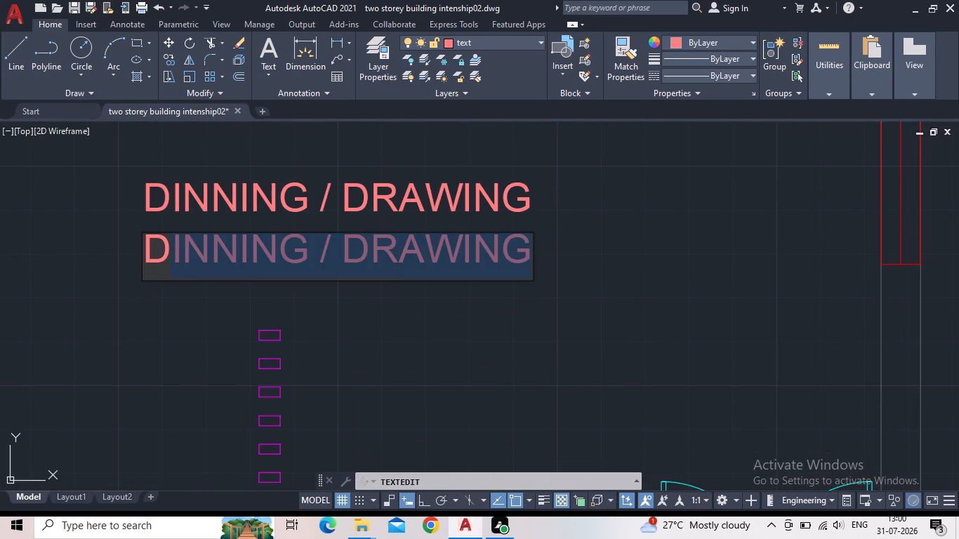
pyautogui.moveTo(159, 260); pyautogui.dragTo(149, 260)
pyautogui.write("21'")
pyautogui.write('9"')
pyautogui.press('x')
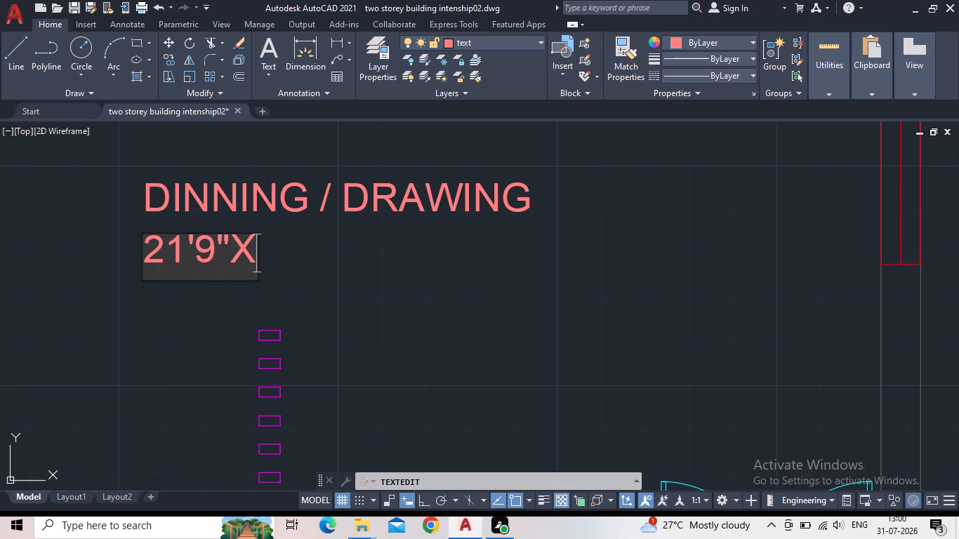
pyautogui.write("12'")
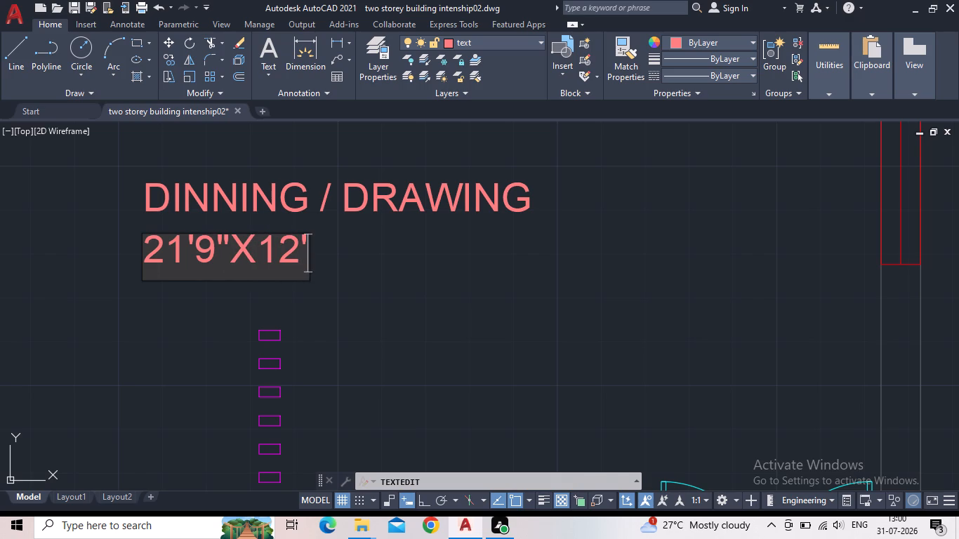
pyautogui.press('Return')
# Insert eight leading spaces before the 21'9"X12' size text to centre it under the DINNING / DRAWING label.
pyautogui.tripleClick(205, 246)
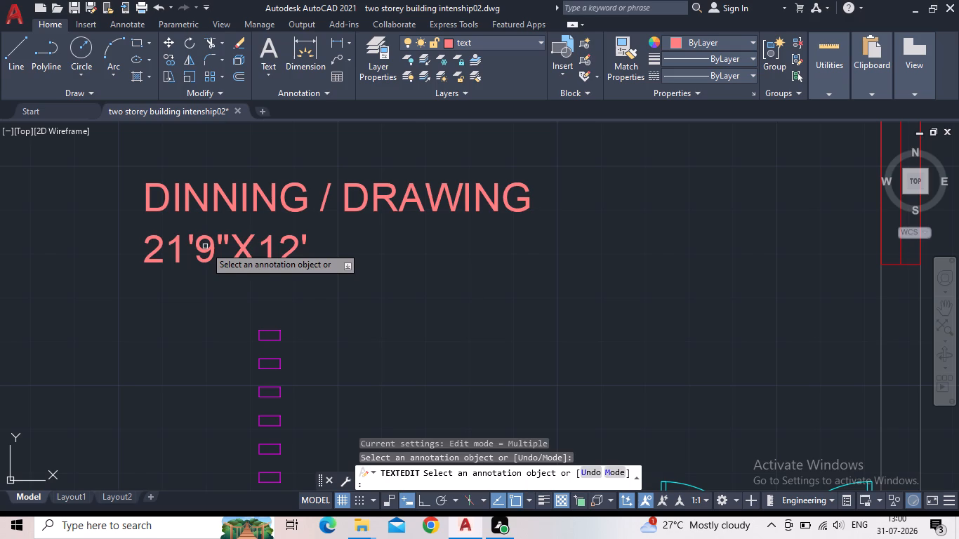
pyautogui.click(205, 246)
pyautogui.press('Escape')
pyautogui.press('Escape')
pyautogui.tripleClick(201, 248)
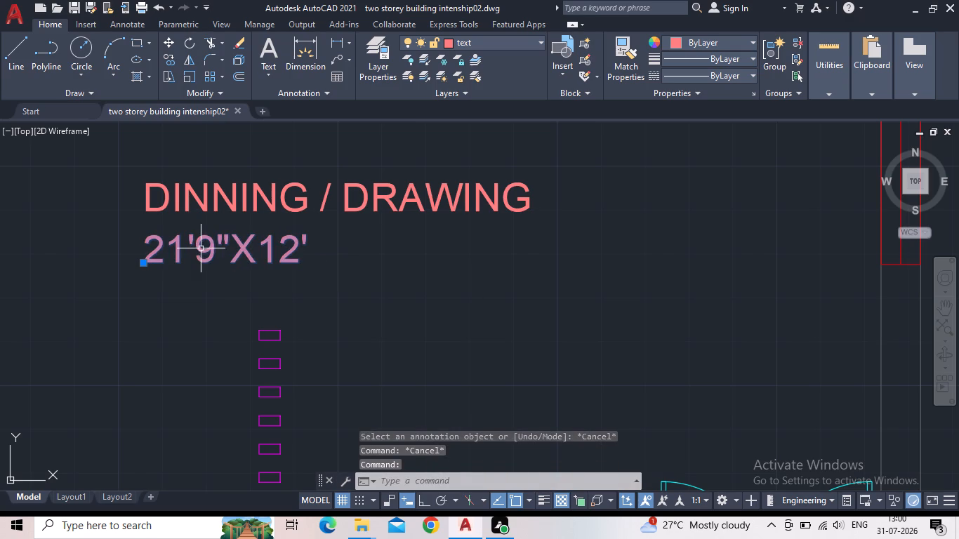
pyautogui.click(147, 258)
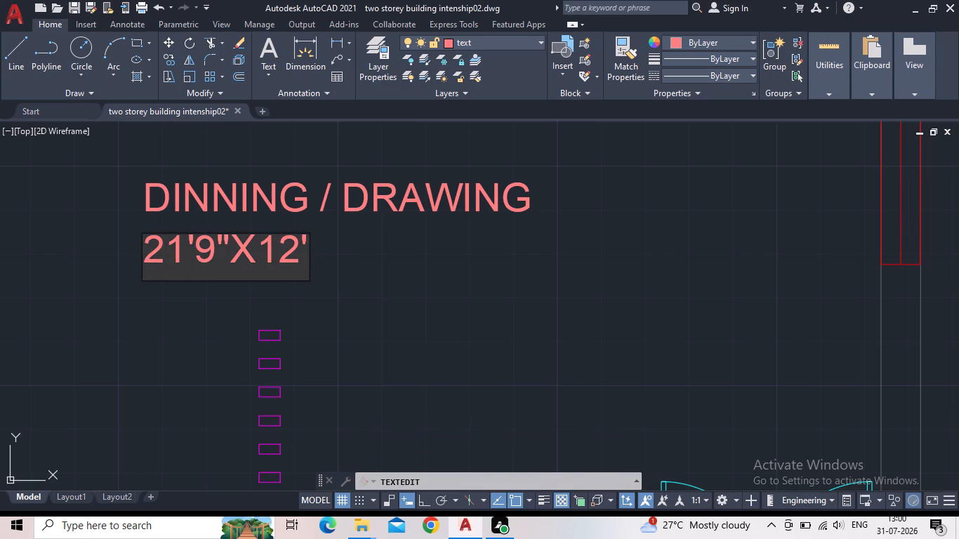
pyautogui.press('space')
pyautogui.press('space')
pyautogui.press('space')
pyautogui.press('space')
pyautogui.press('space')
pyautogui.press('space')
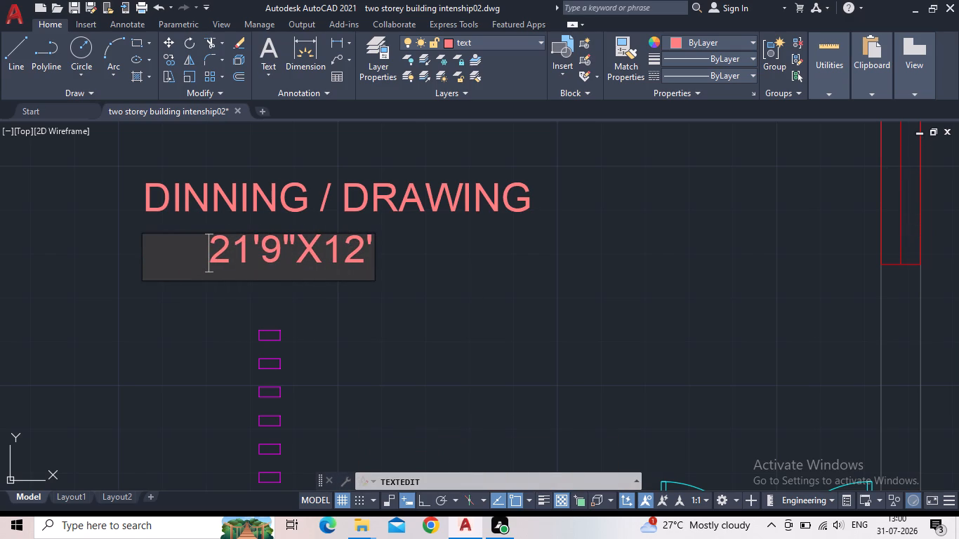
pyautogui.press('space')
pyautogui.press('space')
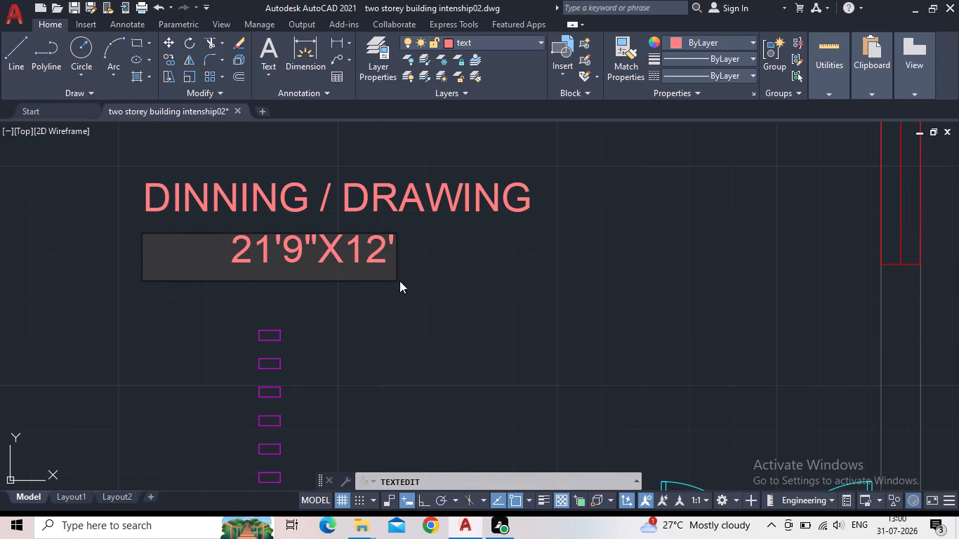
pyautogui.click(393, 254)
pyautogui.press('Return')
# Replace the GUEST BED ROOM label in the kitchen with the text KITCHEN.
pyautogui.scroll(-4, 357, 287)
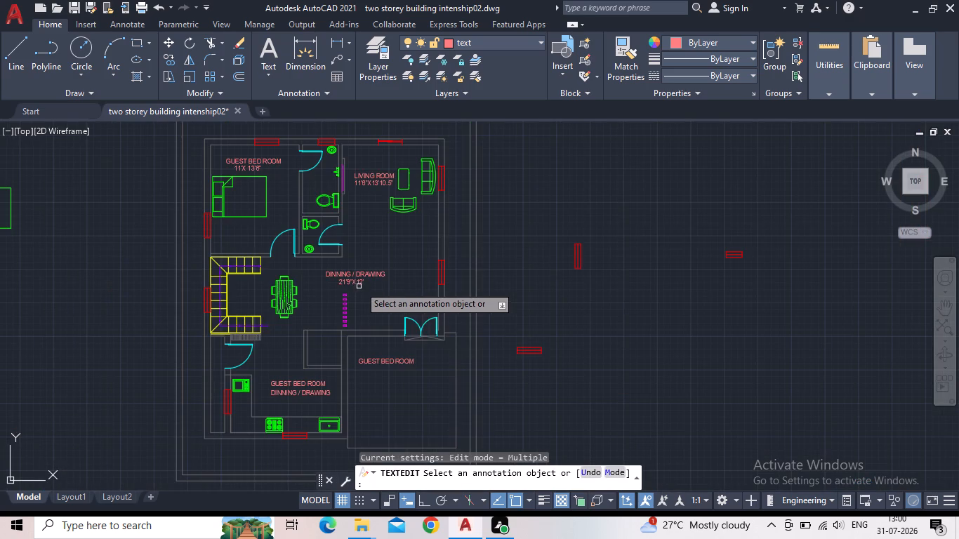
pyautogui.scroll(2, 290, 397)
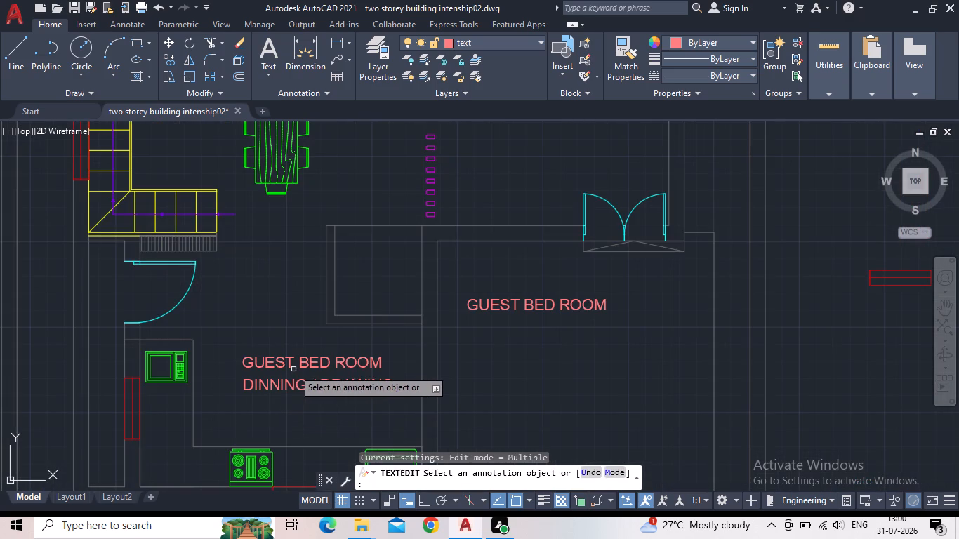
pyautogui.press('Escape')
pyautogui.doubleClick(294, 363)
pyautogui.tripleClick(322, 367)
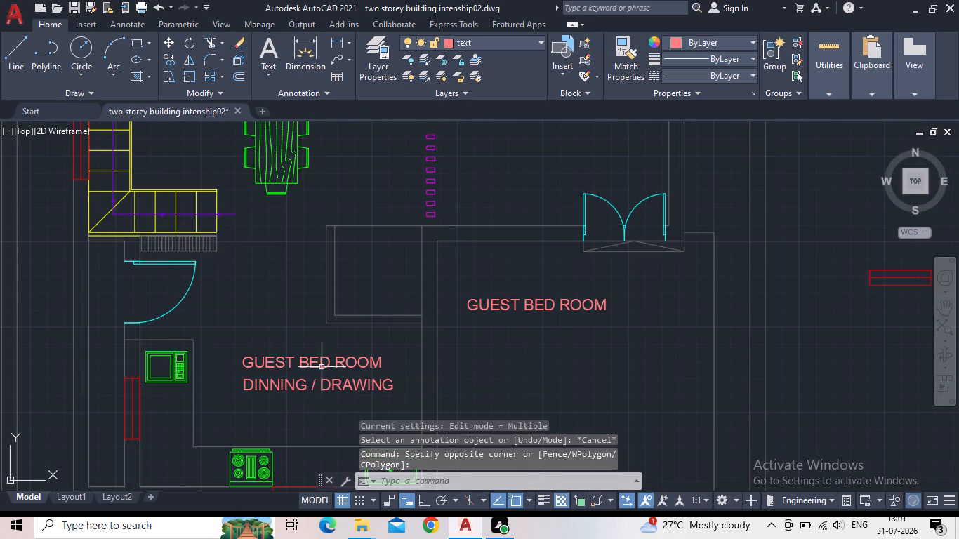
pyautogui.click(322, 367)
pyautogui.click(382, 363)
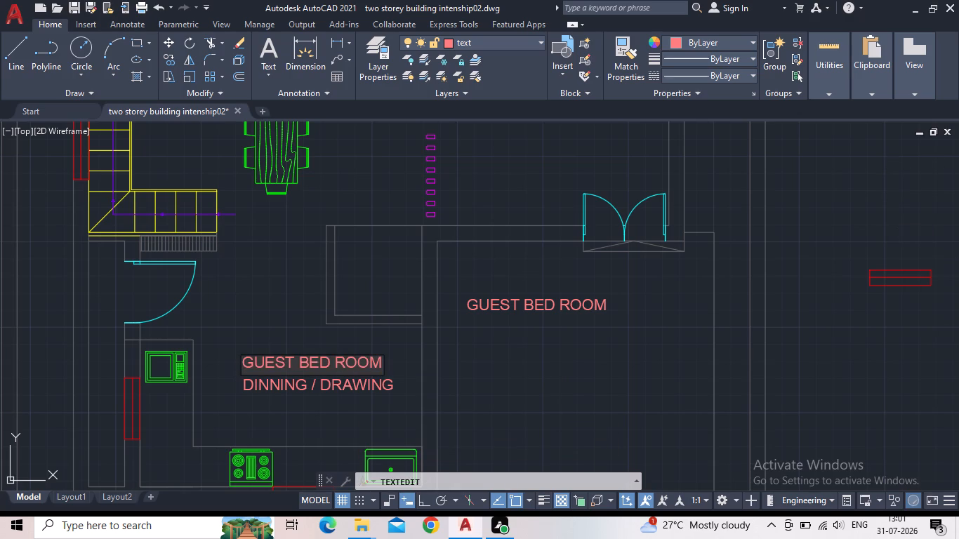
pyautogui.moveTo(382, 364); pyautogui.dragTo(216, 356)
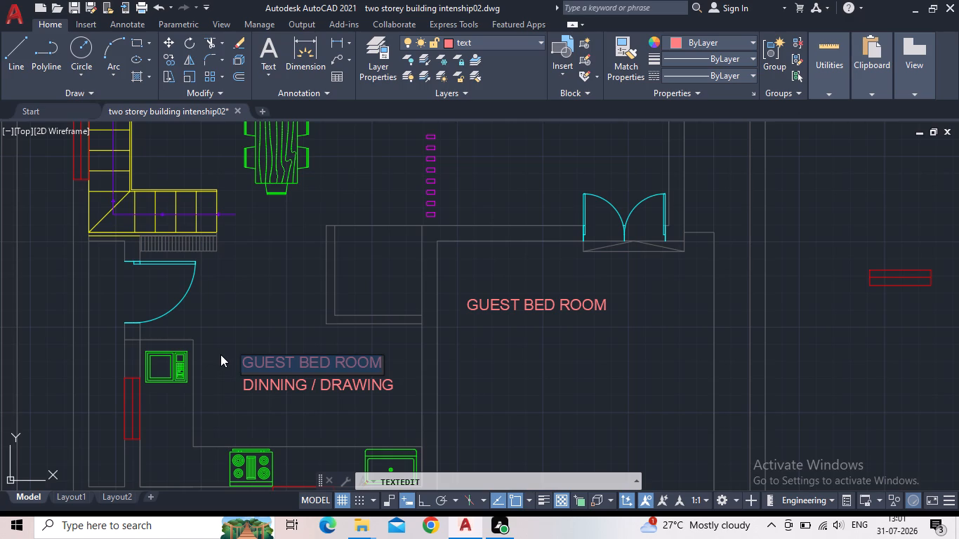
pyautogui.write('KITCHEN')
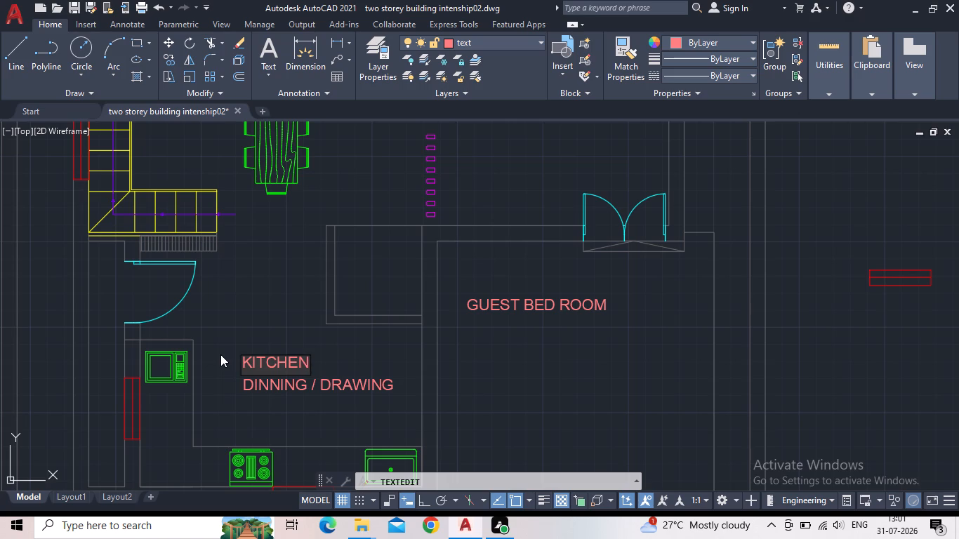
pyautogui.press('Return')
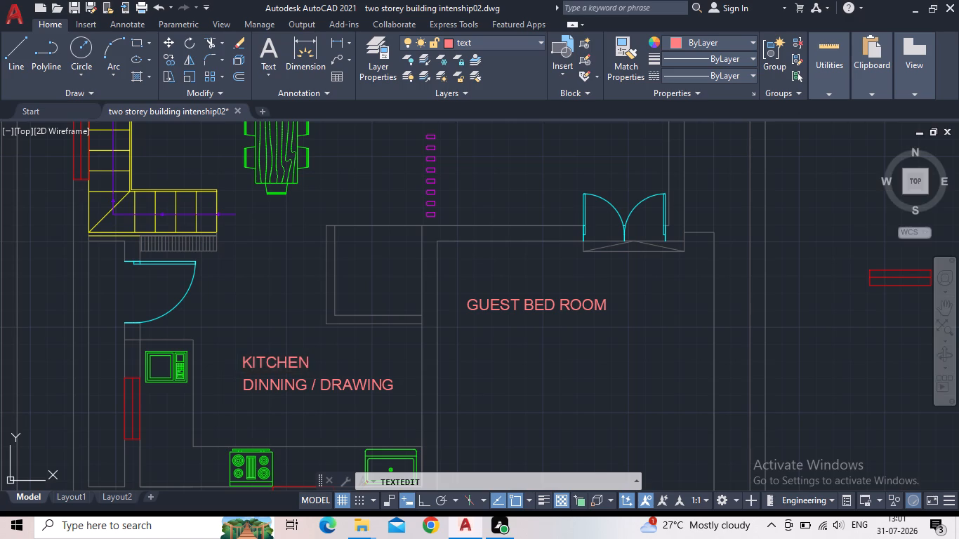
pyautogui.press('Escape')
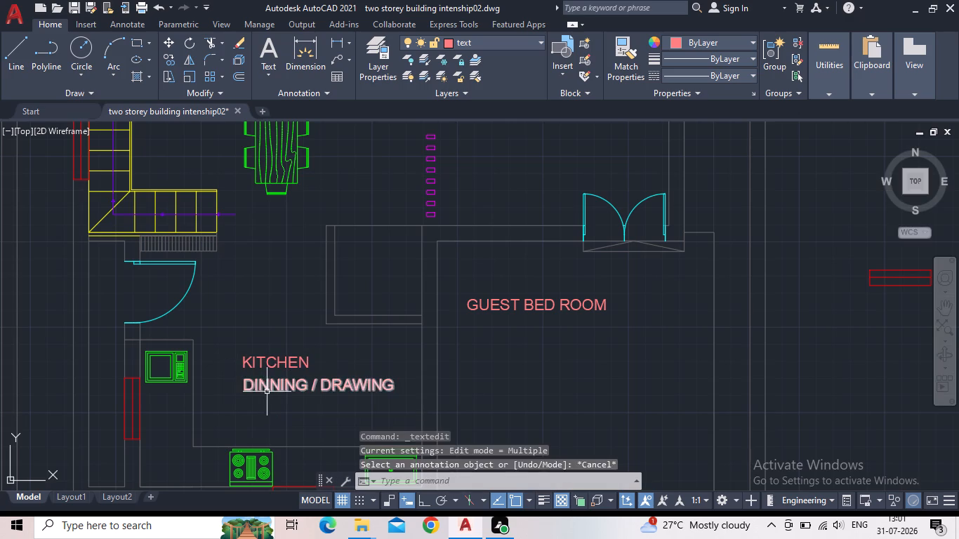
# Replace the DINNING / DRAWING label below KITCHEN with the room size 13'9"X 12' and end text editing.
pyautogui.tripleClick(271, 385)
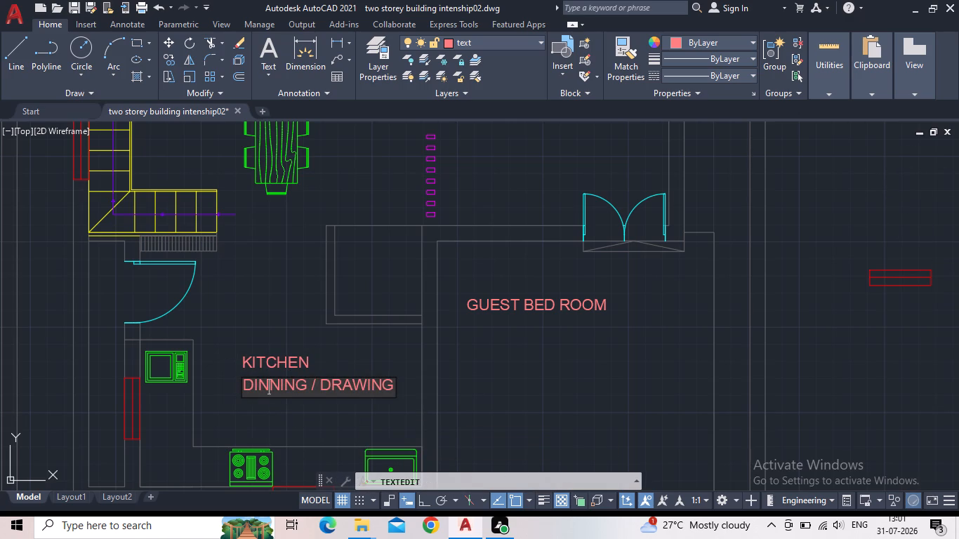
pyautogui.moveTo(393, 387); pyautogui.dragTo(223, 386)
pyautogui.write("13'")
pyautogui.write('9"')
pyautogui.press('x')
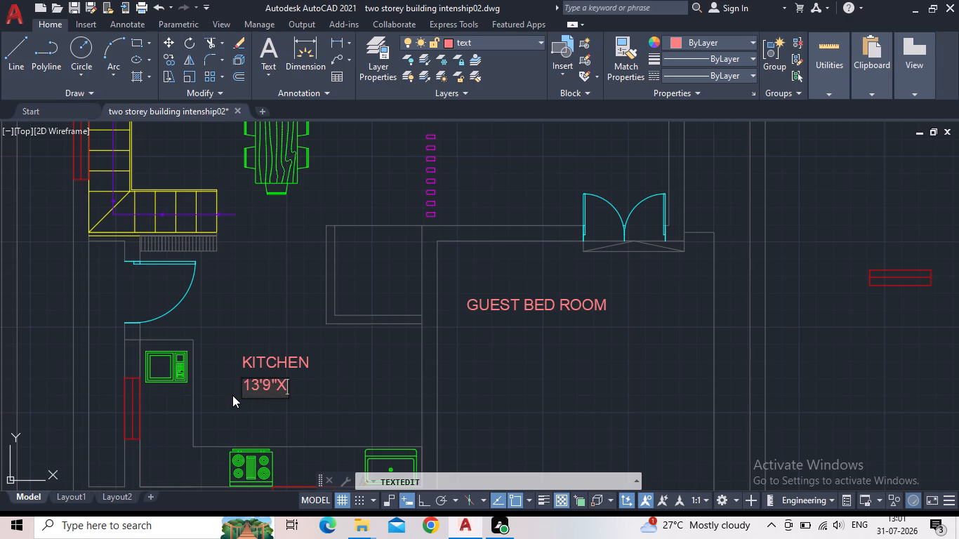
pyautogui.press('space')
pyautogui.write("12'")
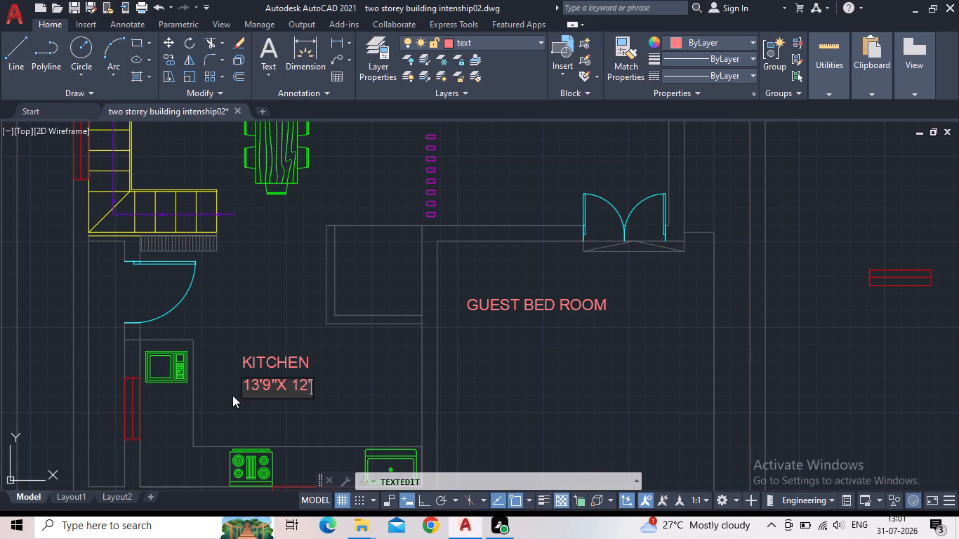
pyautogui.press('Return')
pyautogui.scroll(1, 288, 411)
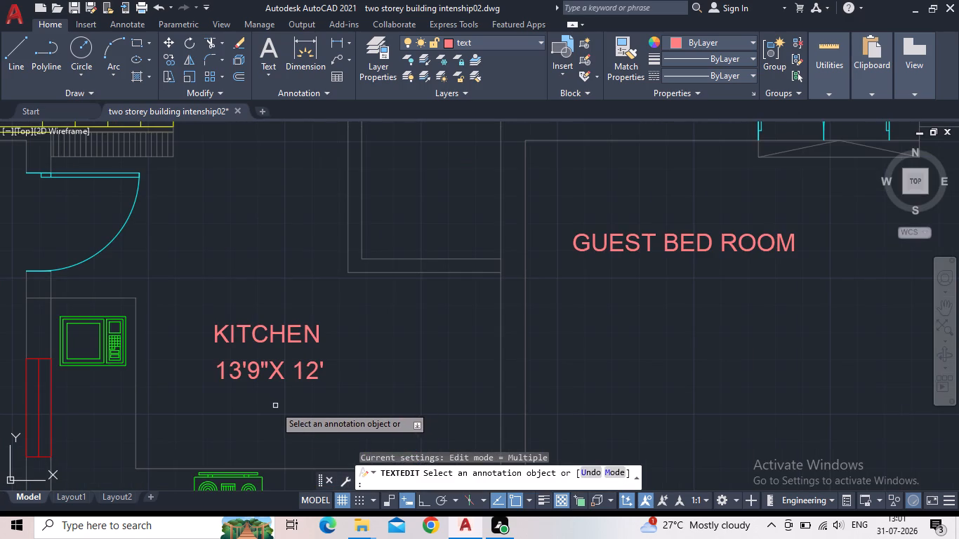
pyautogui.scroll(-2, 274, 406)
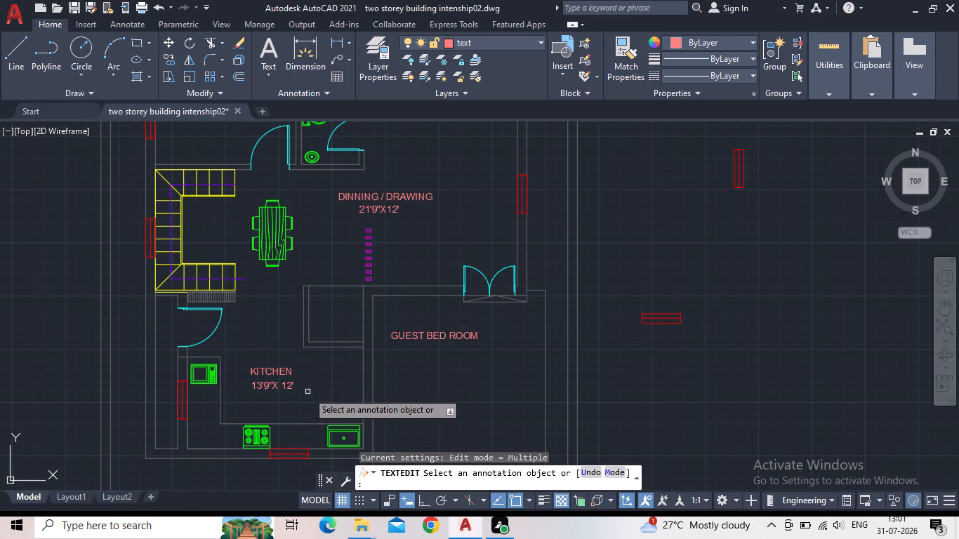
pyautogui.press('Escape')
# Copy the KITCHEN label twice into the small room between the kitchen and dining area, one copy directly below the other.
pyautogui.click(270, 373)
pyautogui.scroll(1, 249, 378)
pyautogui.press('c')
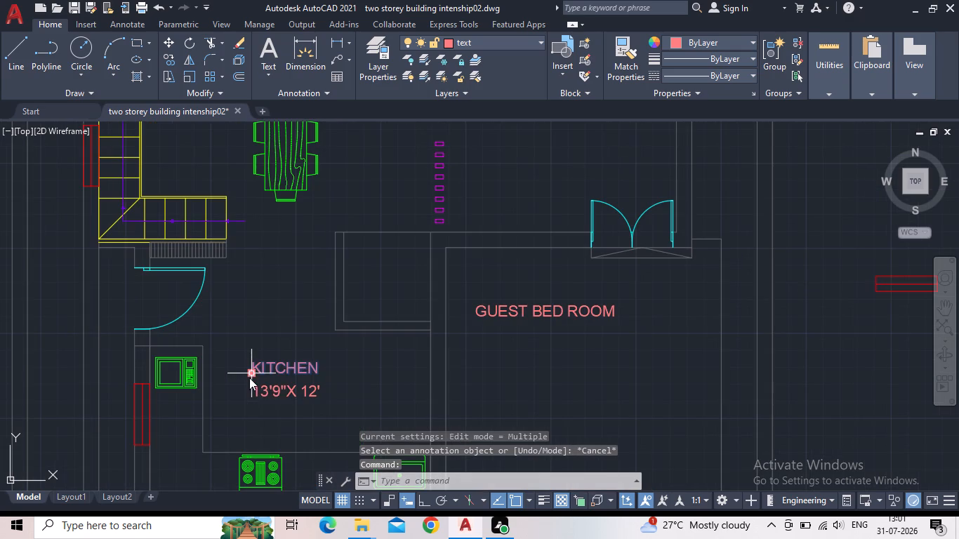
pyautogui.press('o')
pyautogui.press('Return')
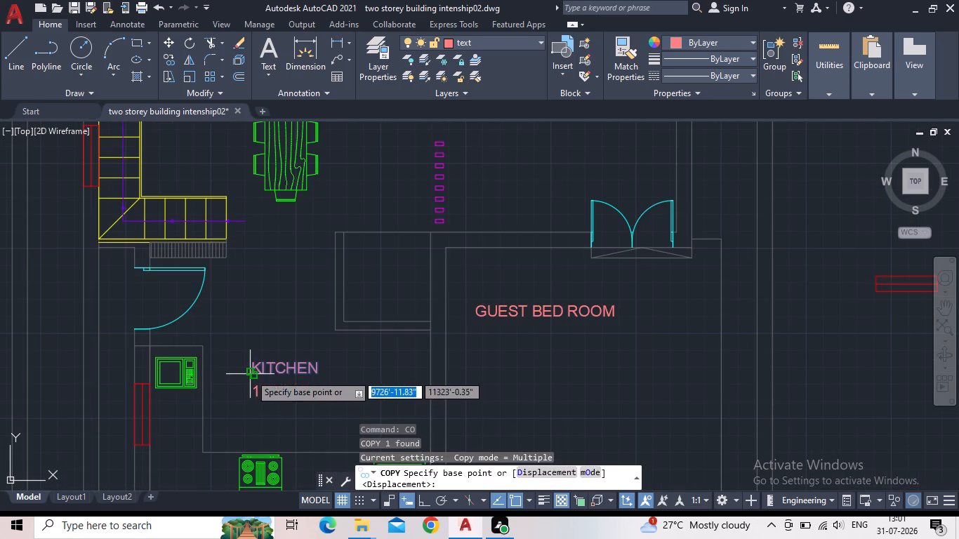
pyautogui.moveTo(250, 374); pyautogui.dragTo(265, 366)
pyautogui.scroll(2, 355, 272)
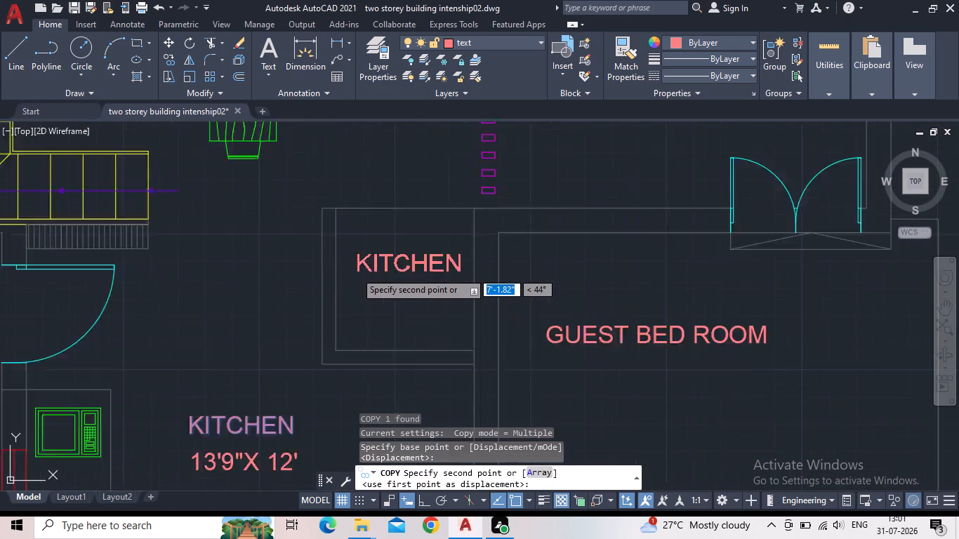
pyautogui.click(349, 262)
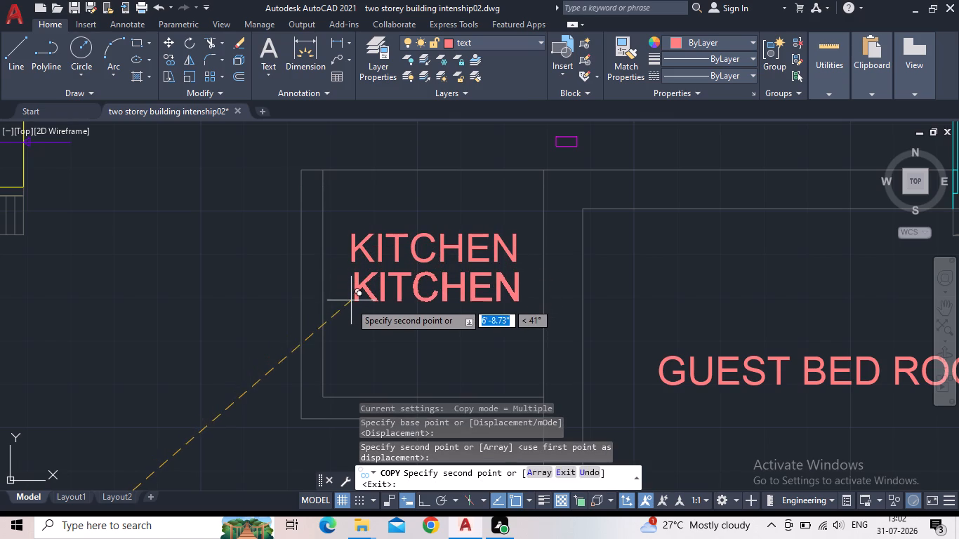
pyautogui.click(348, 307)
pyautogui.press('Escape')
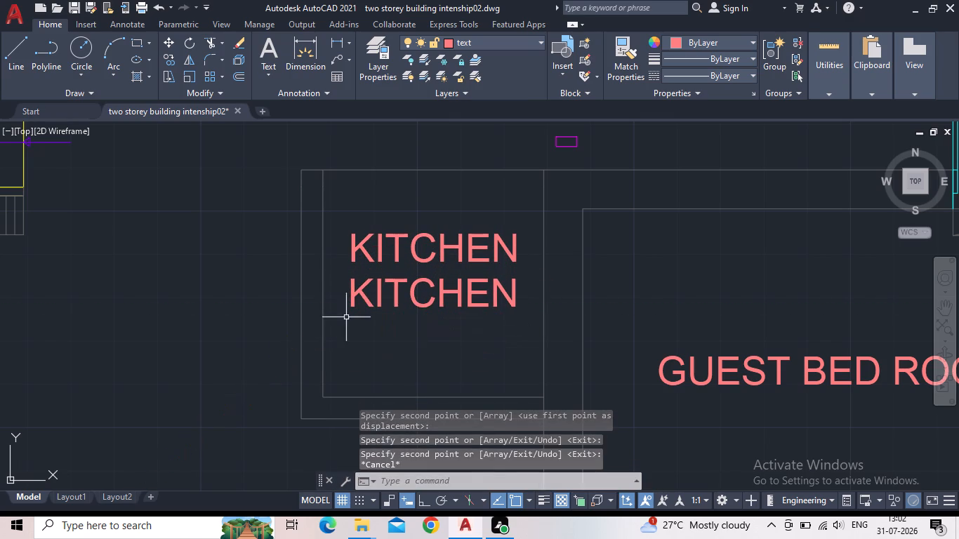
# Replace the upper KITCHEN copy in the small room with the name PUJA.
pyautogui.tripleClick(402, 251)
pyautogui.tripleClick(394, 255)
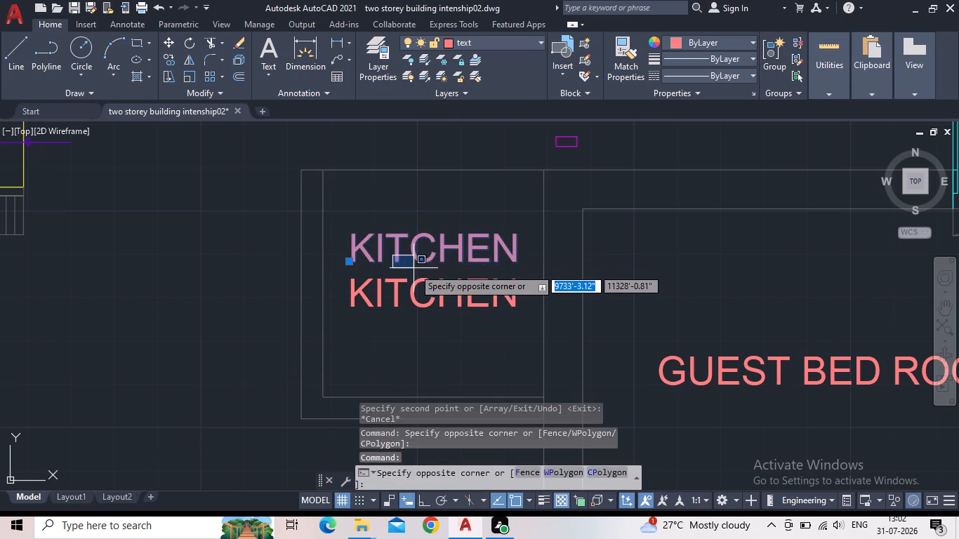
pyautogui.click(462, 252)
pyautogui.tripleClick(497, 251)
pyautogui.click(497, 251)
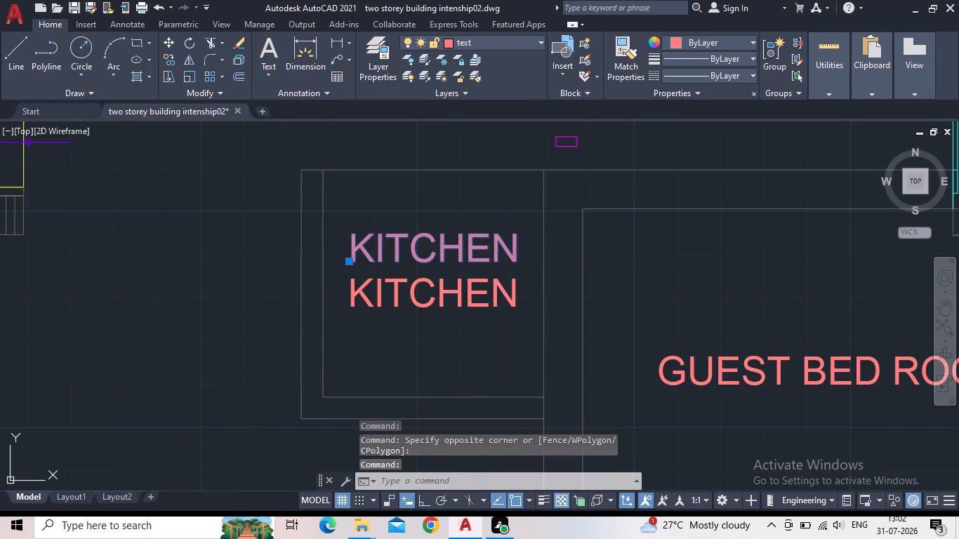
pyautogui.click(515, 248)
pyautogui.moveTo(515, 250); pyautogui.dragTo(332, 252)
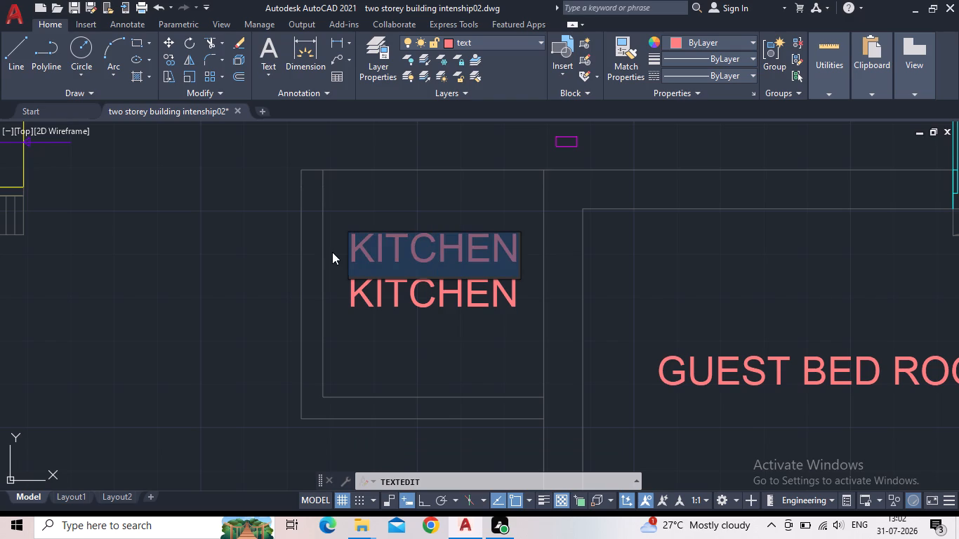
pyautogui.write('POO')
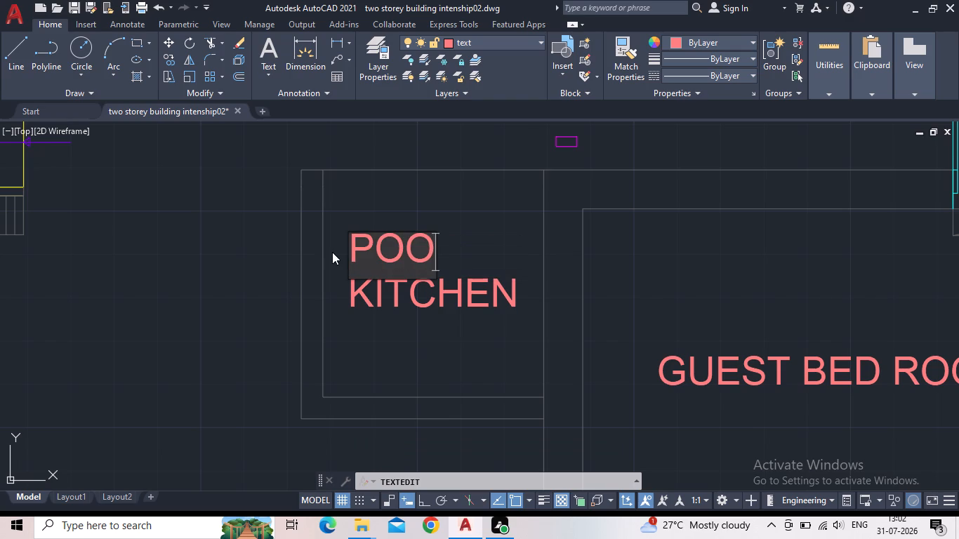
pyautogui.press('BackSpace')
pyautogui.press('BackSpace')
pyautogui.write('UJA')
pyautogui.press('space')
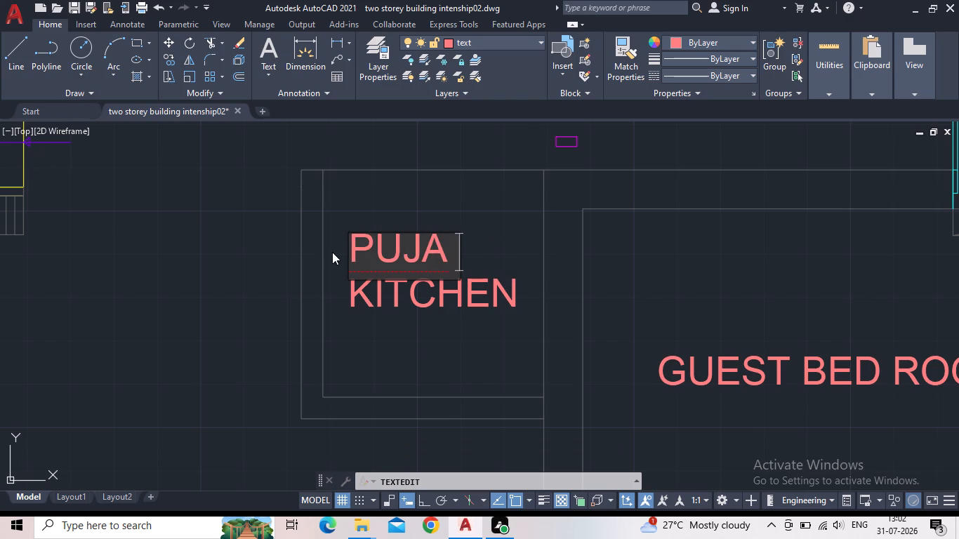
pyautogui.write('ROO')
pyautogui.press('m')
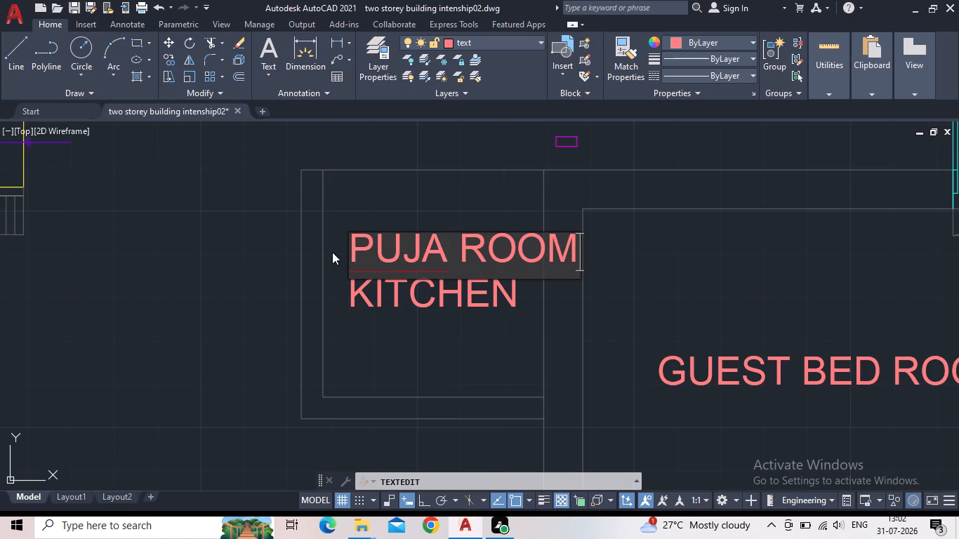
pyautogui.press('BackSpace')
pyautogui.press('BackSpace')
pyautogui.press('BackSpace')
pyautogui.press('BackSpace')
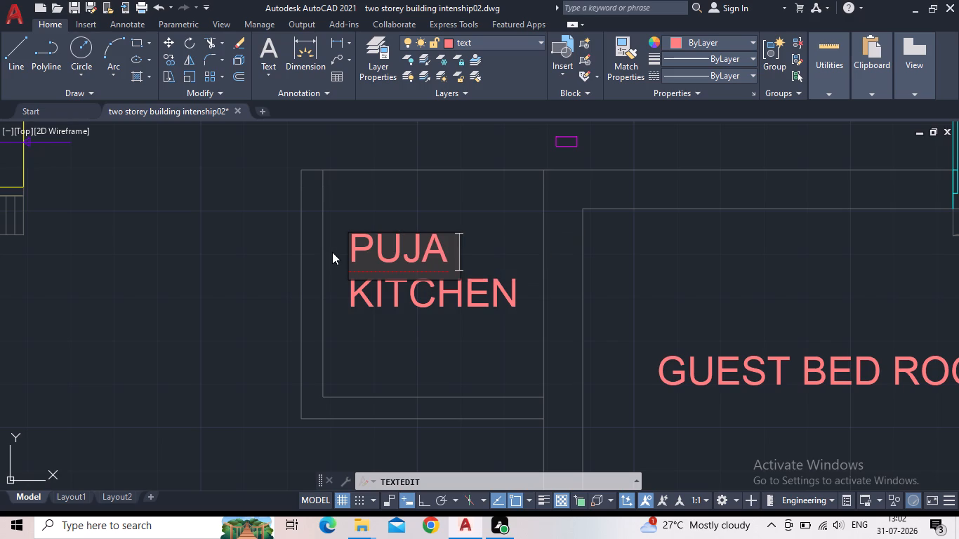
pyautogui.press('Return')
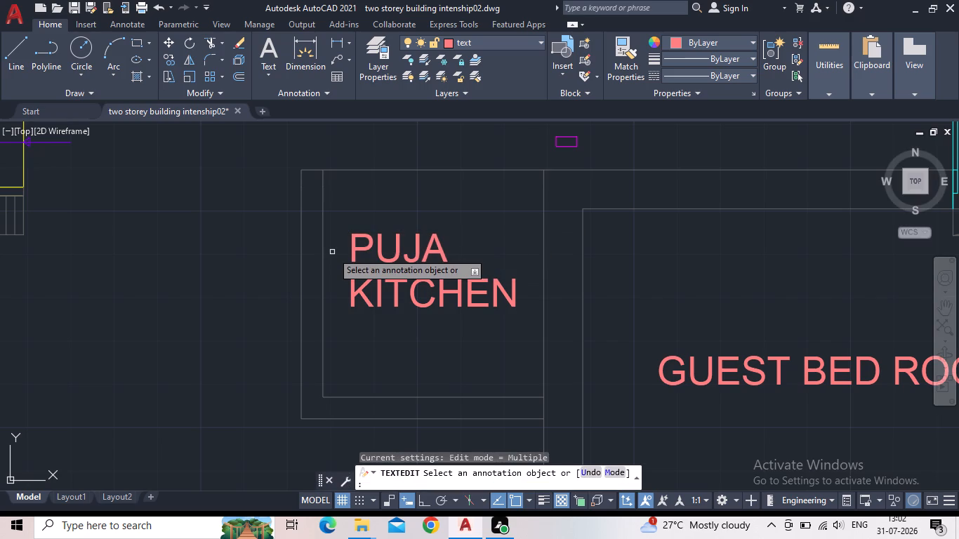
pyautogui.press('Escape')
# Replace the lower KITCHEN copy under PUJA with the room size 4'3"X 4'4.5".
pyautogui.doubleClick(378, 284)
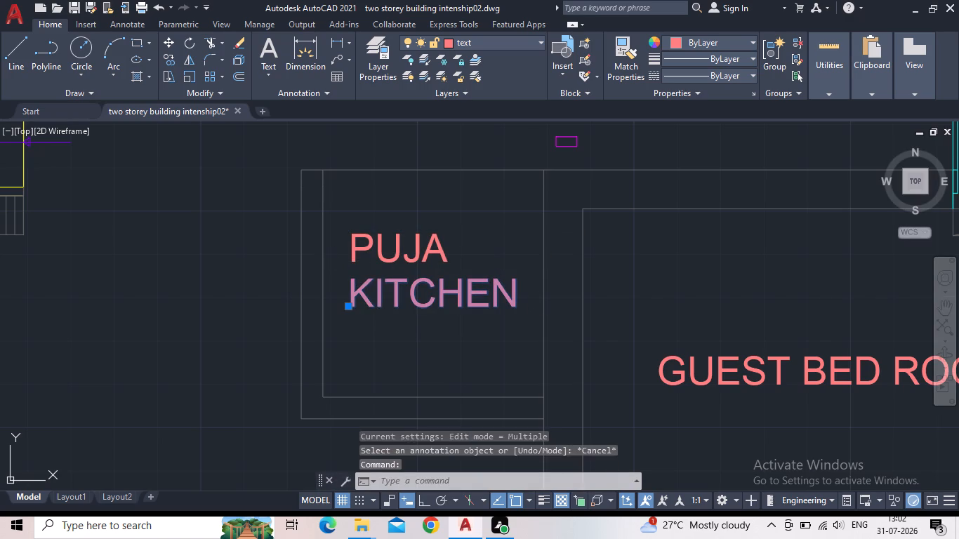
pyautogui.click(378, 284)
pyautogui.moveTo(513, 300); pyautogui.dragTo(279, 303)
pyautogui.write('4\'3"X')
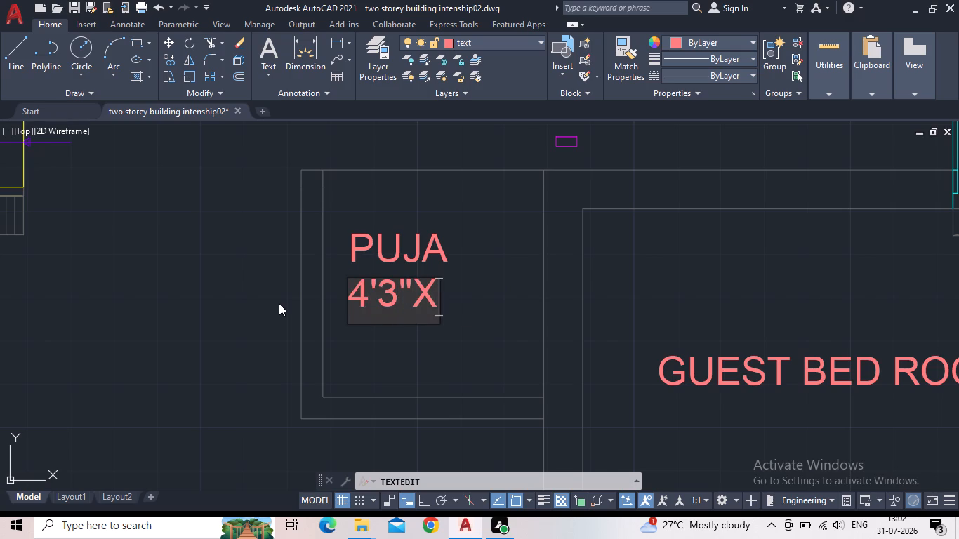
pyautogui.press('space')
pyautogui.write("4'")
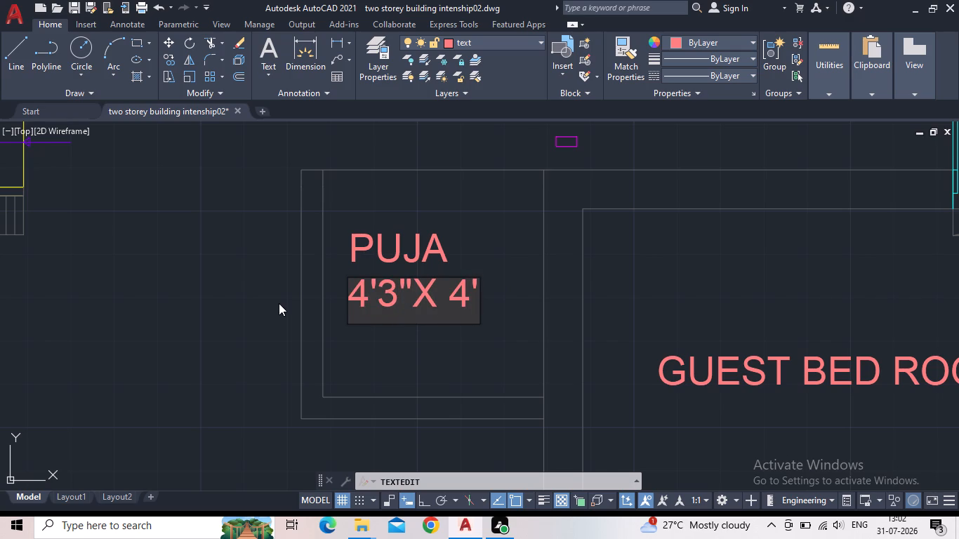
pyautogui.write('4.5')
pyautogui.hotkey('shift', '"')
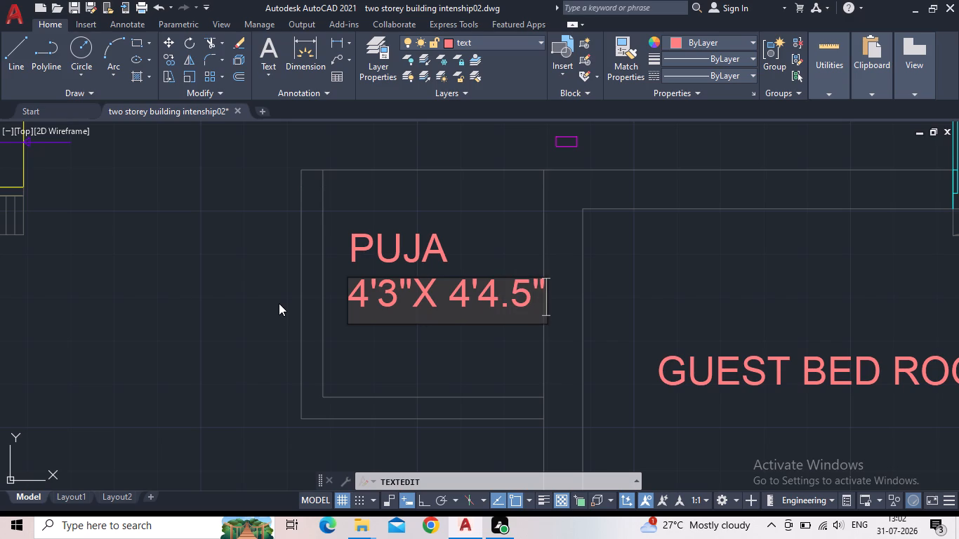
pyautogui.press('Return')
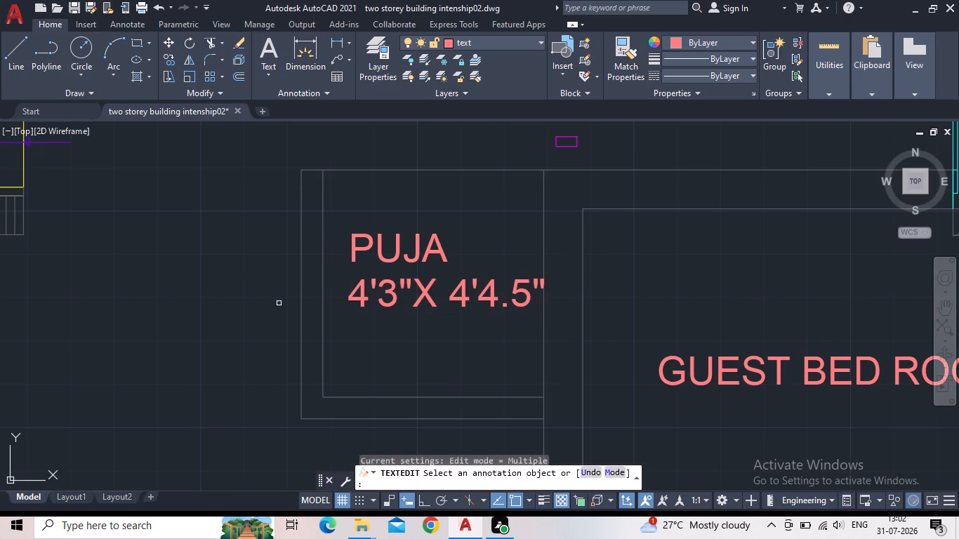
pyautogui.press('Escape')
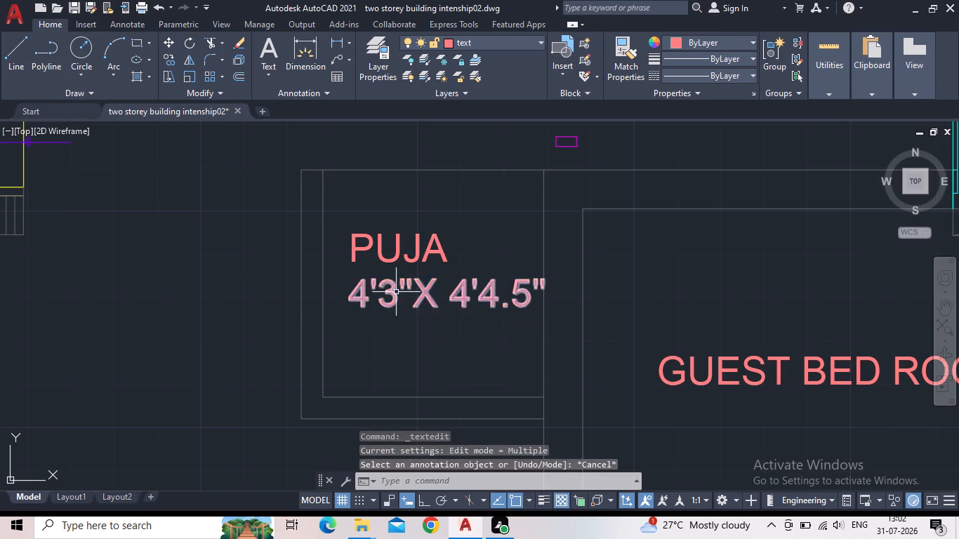
# Shift the 4'3"X 4'4.5" text slightly left within the small room and move PUJA right to sit more centrally above it.
pyautogui.click(396, 292)
pyautogui.click(351, 308)
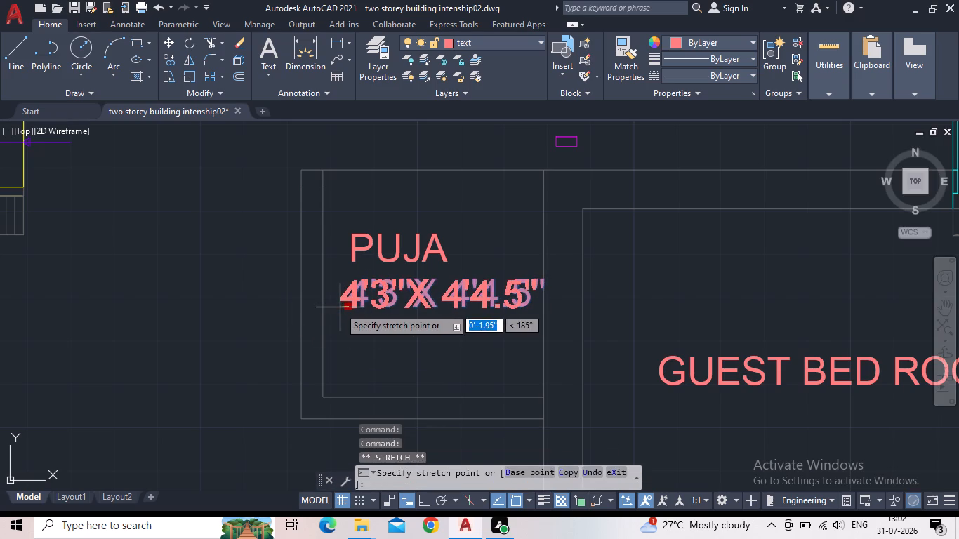
pyautogui.click(337, 307)
pyautogui.scroll(2, 334, 279)
pyautogui.click(387, 211)
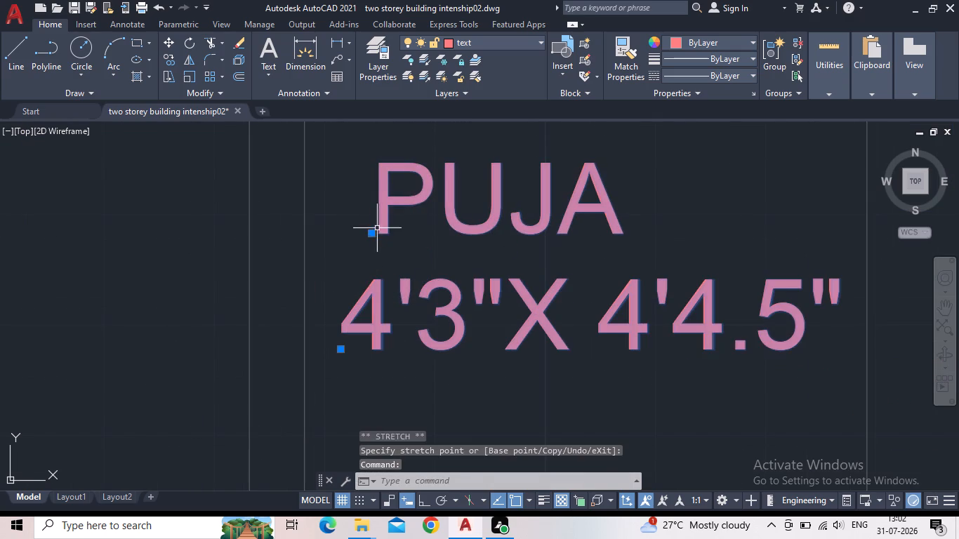
pyautogui.click(370, 234)
pyautogui.click(412, 236)
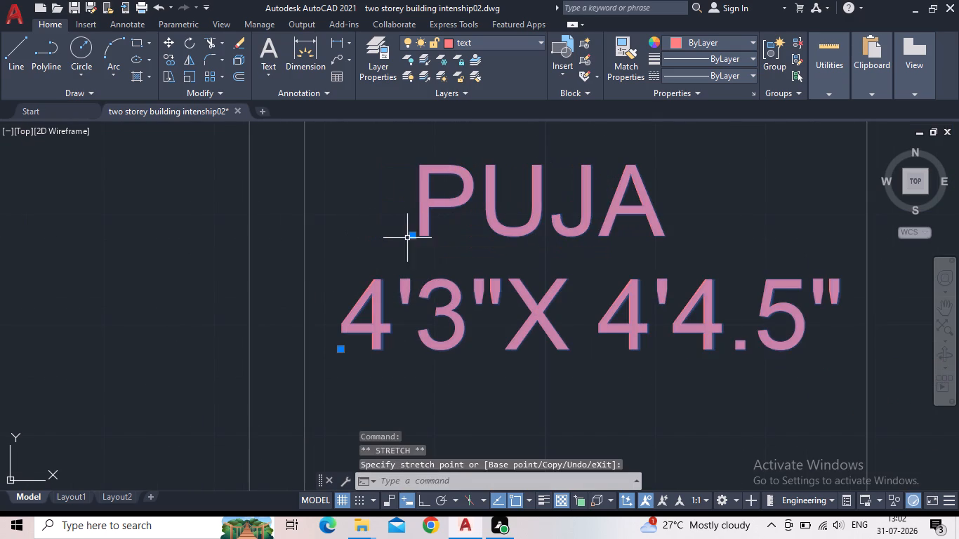
# Replace the misplaced GUEST BED ROOM label in the space beside the kitchen and puja room with the name PORTICO.
pyautogui.press('Escape')
pyautogui.scroll(-2, 488, 295)
pyautogui.scroll(-2, 645, 329)
pyautogui.moveTo(588, 347); pyautogui.dragTo(415, 321, button='middle')
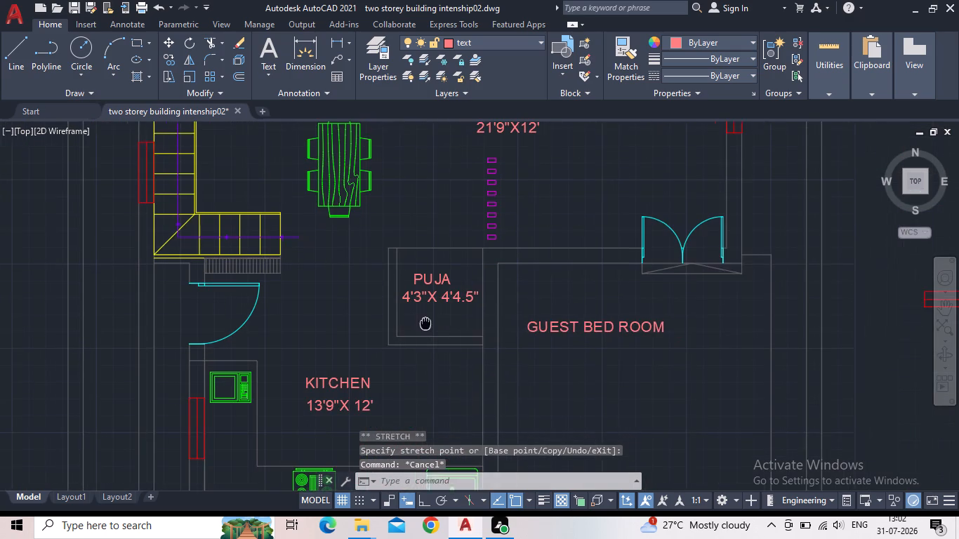
pyautogui.scroll(-2, 405, 321)
pyautogui.moveTo(413, 370); pyautogui.dragTo(365, 349, button='middle')
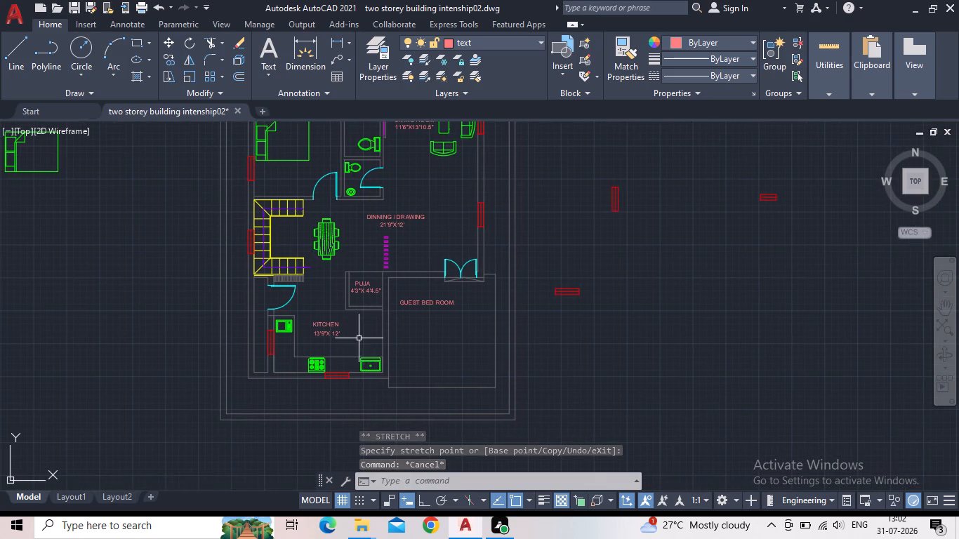
pyautogui.scroll(1, 364, 292)
pyautogui.moveTo(366, 380); pyautogui.dragTo(360, 392, button='middle')
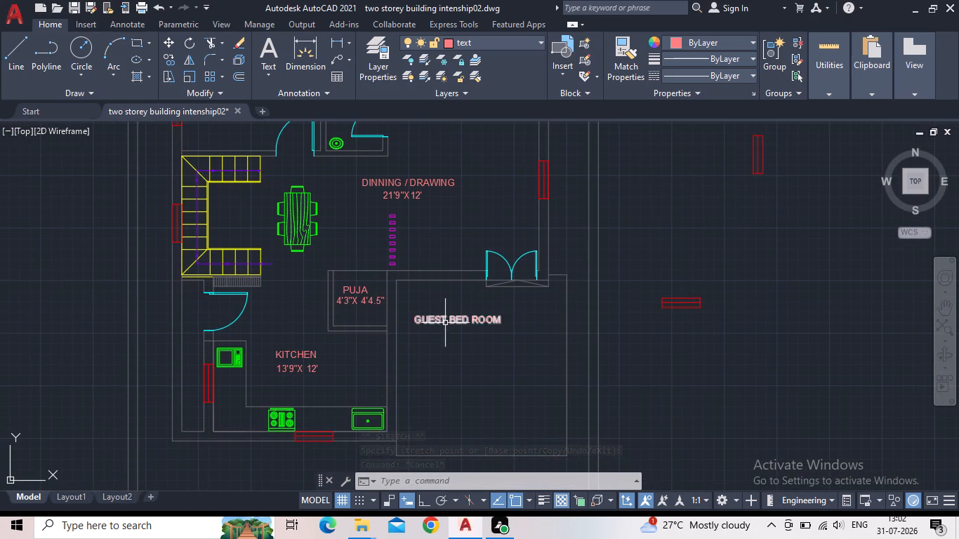
pyautogui.tripleClick(445, 321)
pyautogui.scroll(2, 491, 321)
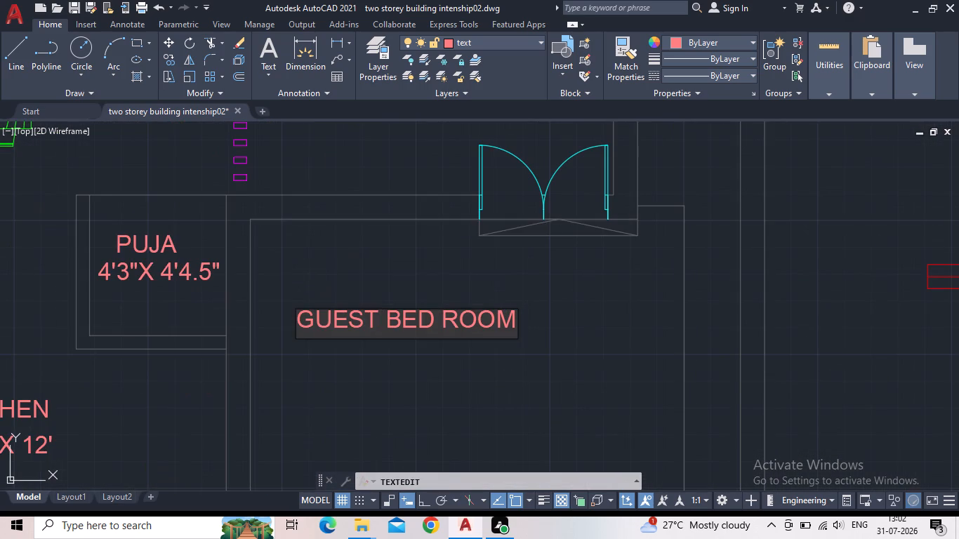
pyautogui.moveTo(514, 321); pyautogui.dragTo(297, 327)
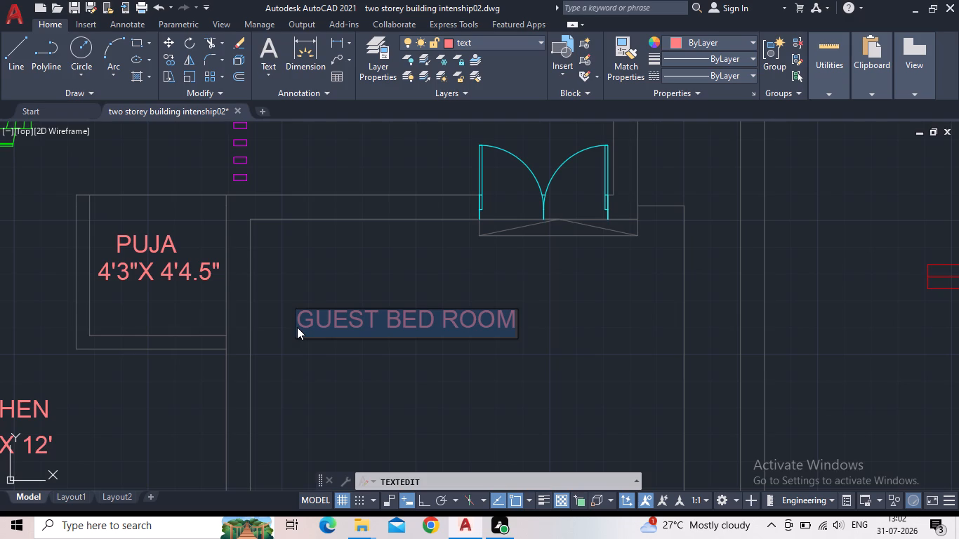
pyautogui.write('PO')
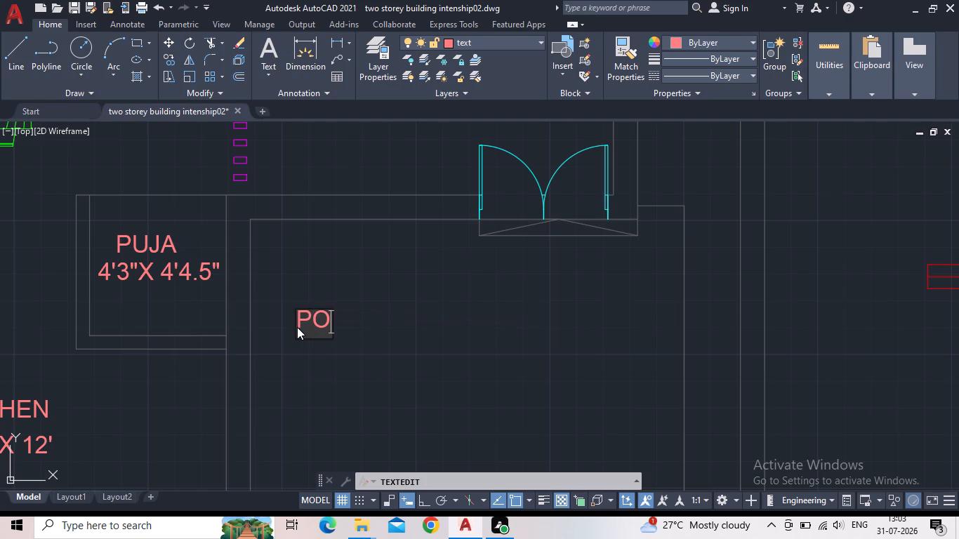
pyautogui.write('RTICO')
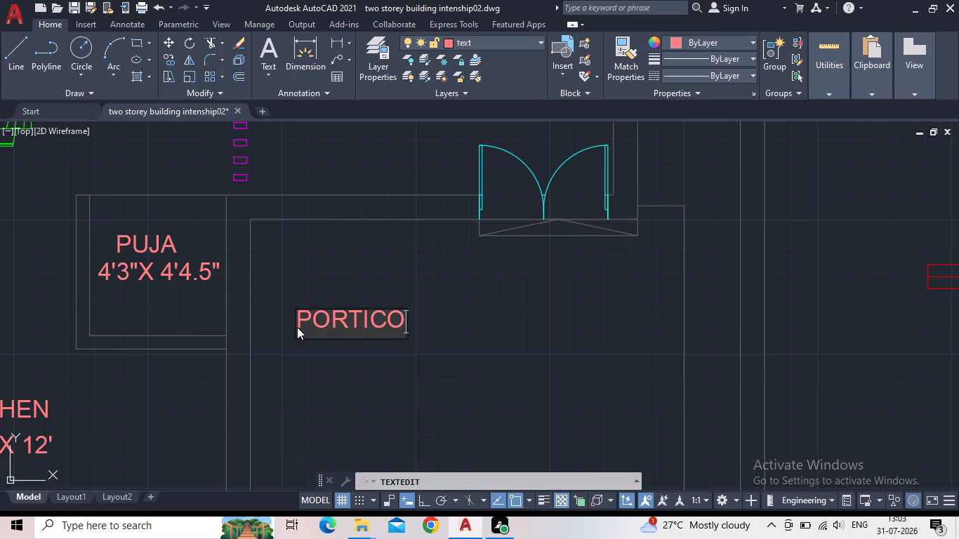
pyautogui.press('Return')
pyautogui.scroll(-3, 318, 335)
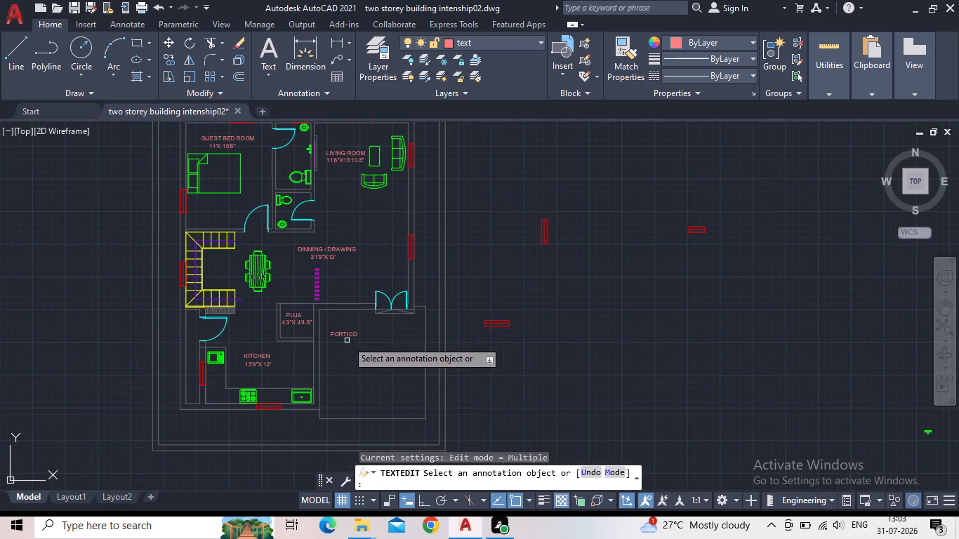
pyautogui.press('Escape')
# Copy the LIVING ROOM label into the upper bathroom between the guest bed room and the living room.
pyautogui.moveTo(256, 344); pyautogui.dragTo(243, 408, button='middle')
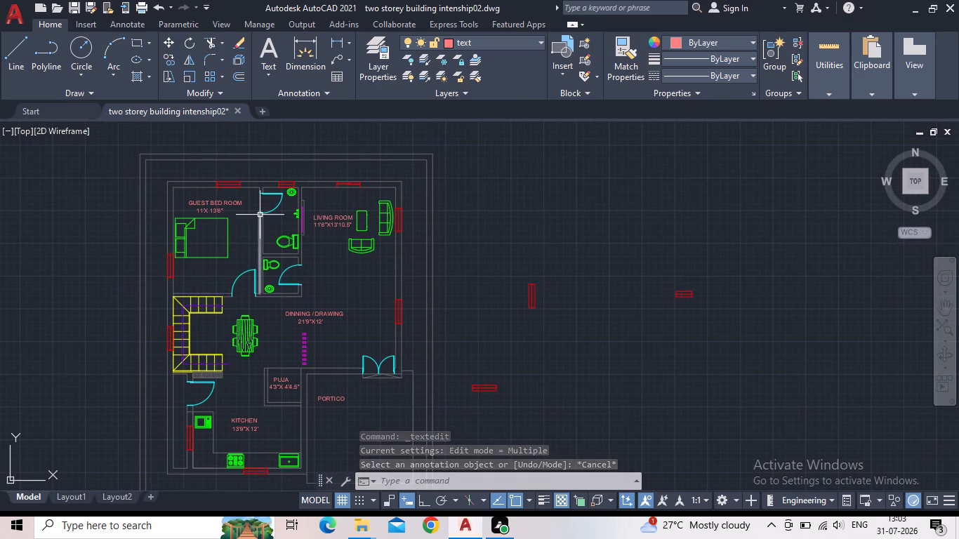
pyautogui.scroll(2, 260, 215)
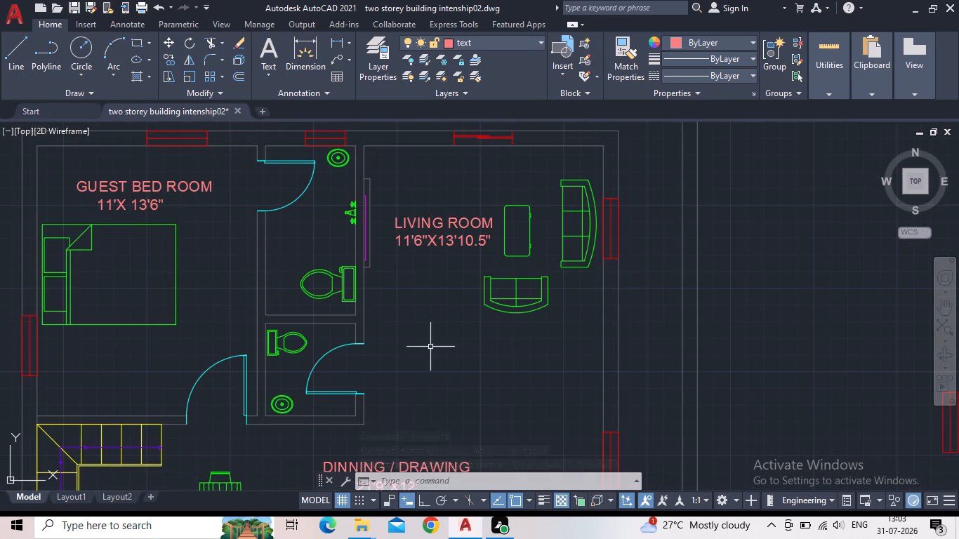
pyautogui.moveTo(418, 328); pyautogui.dragTo(354, 359, button='middle')
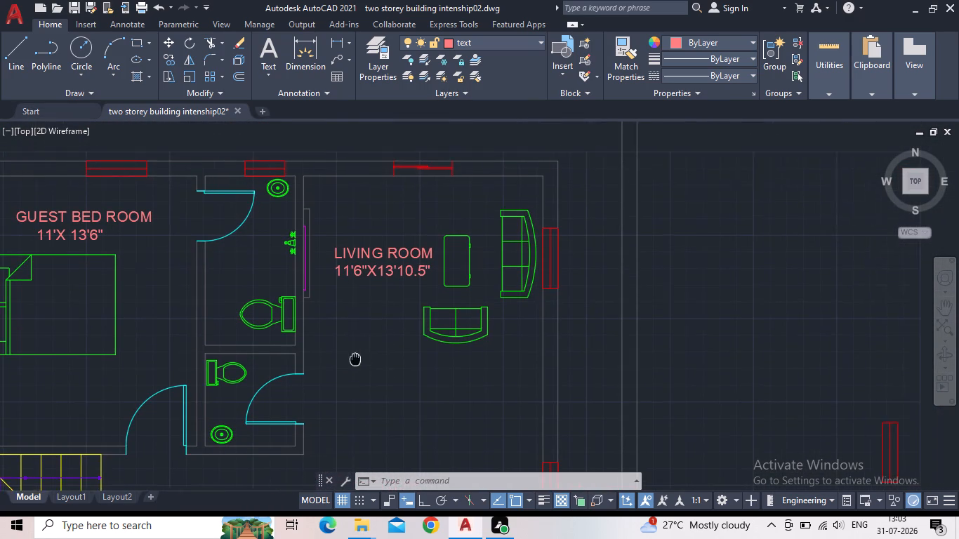
pyautogui.moveTo(354, 359); pyautogui.dragTo(346, 359, button='middle')
pyautogui.click(335, 253)
pyautogui.press('c')
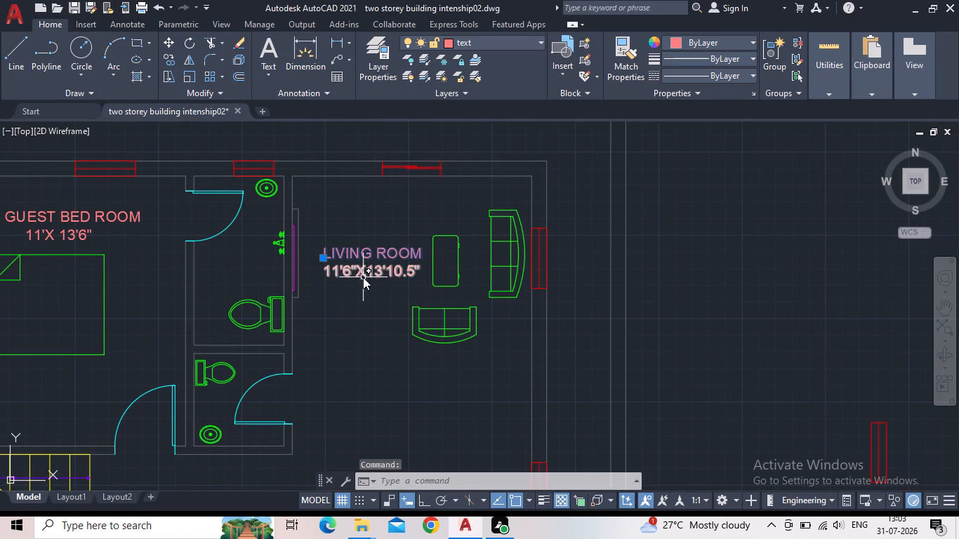
pyautogui.press('o')
pyautogui.press('Return')
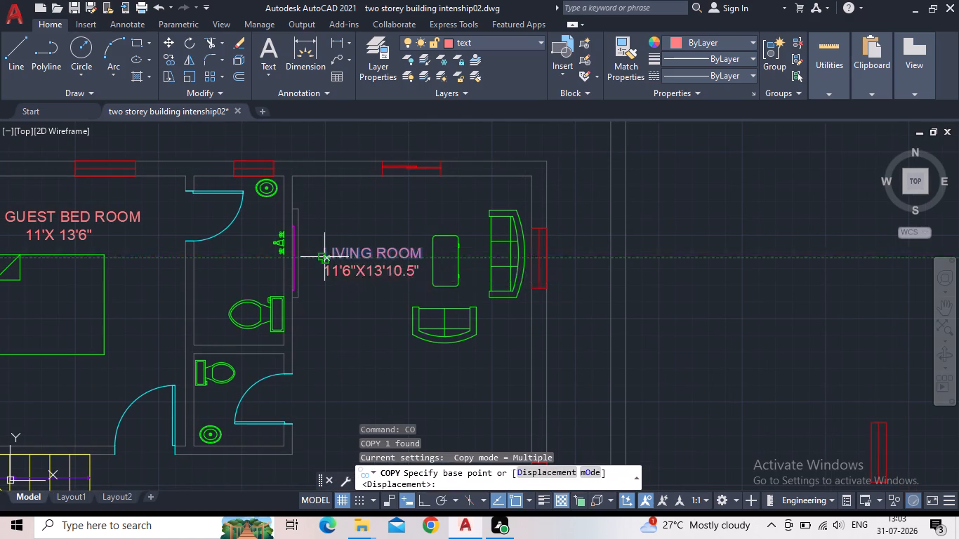
pyautogui.click(324, 257)
pyautogui.click(196, 270)
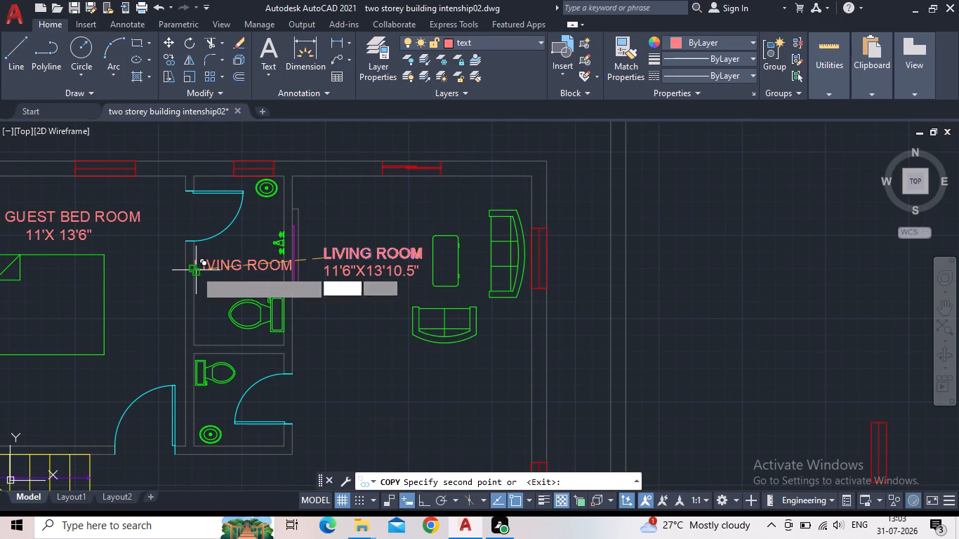
pyautogui.press('Escape')
# Replace the LIVING ROOM copy in the upper bathroom with the name TOILET.
pyautogui.doubleClick(216, 262)
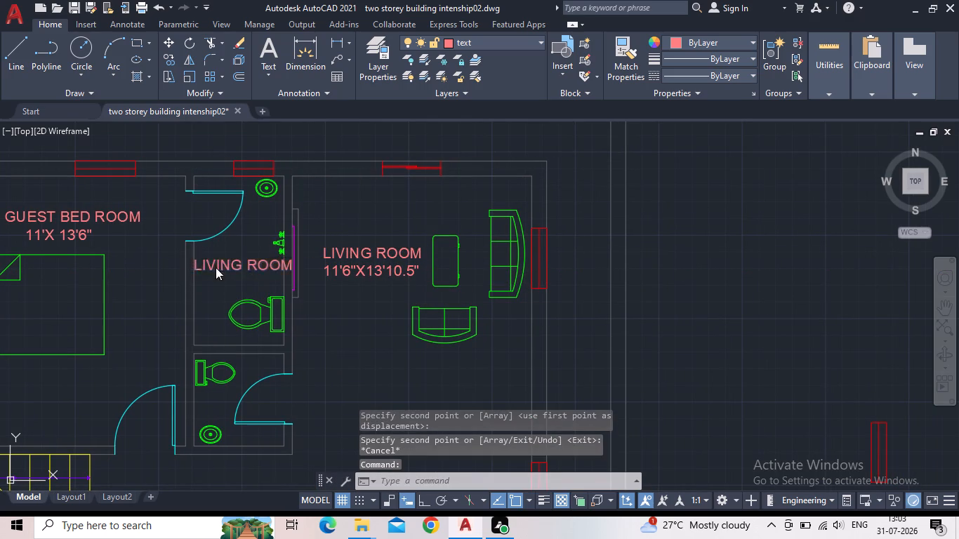
pyautogui.press('Escape')
pyautogui.click(241, 282)
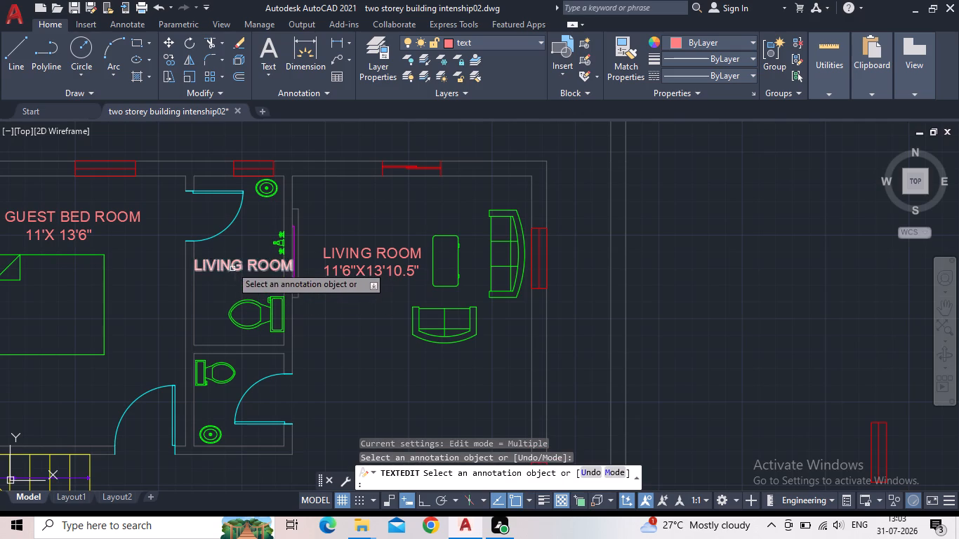
pyautogui.tripleClick(227, 260)
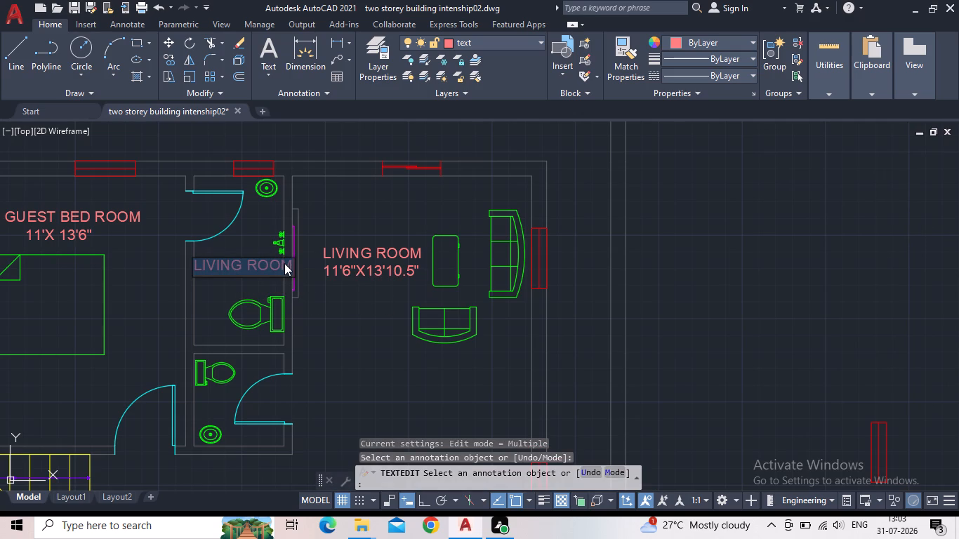
pyautogui.write('TOI')
pyautogui.write('LET')
pyautogui.press('Return')
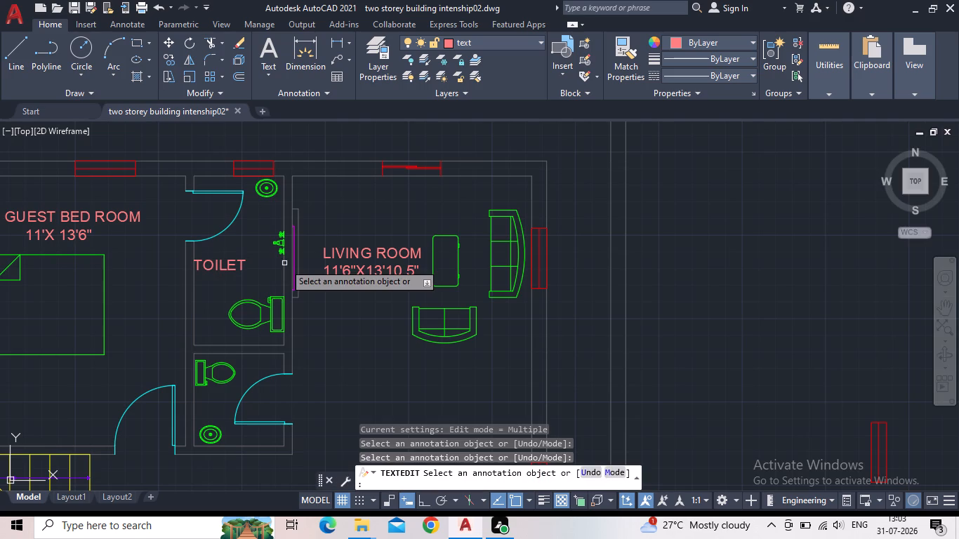
pyautogui.press('Escape')
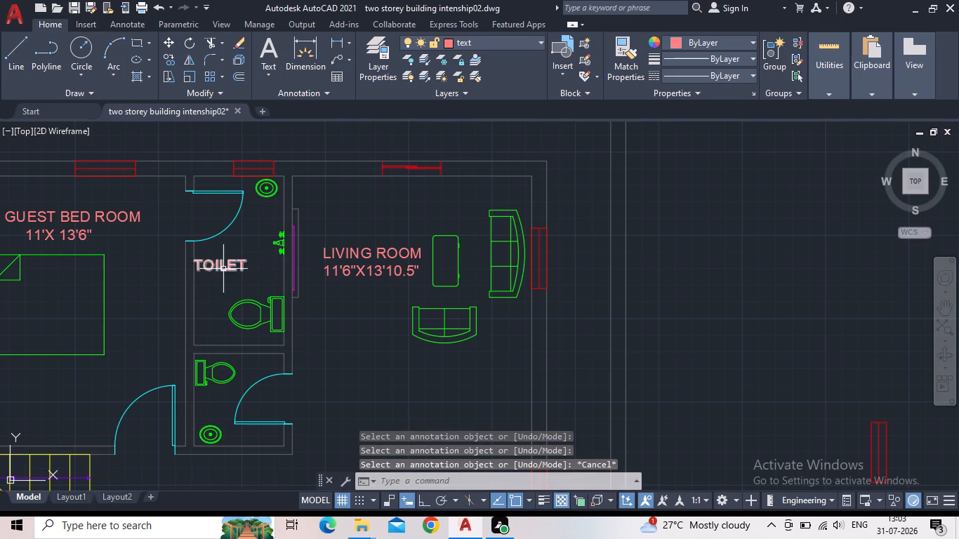
# Move the TOILET label right, away from the wall, to sit centrally above the WC in the upper bathroom.
pyautogui.click(223, 269)
pyautogui.click(194, 272)
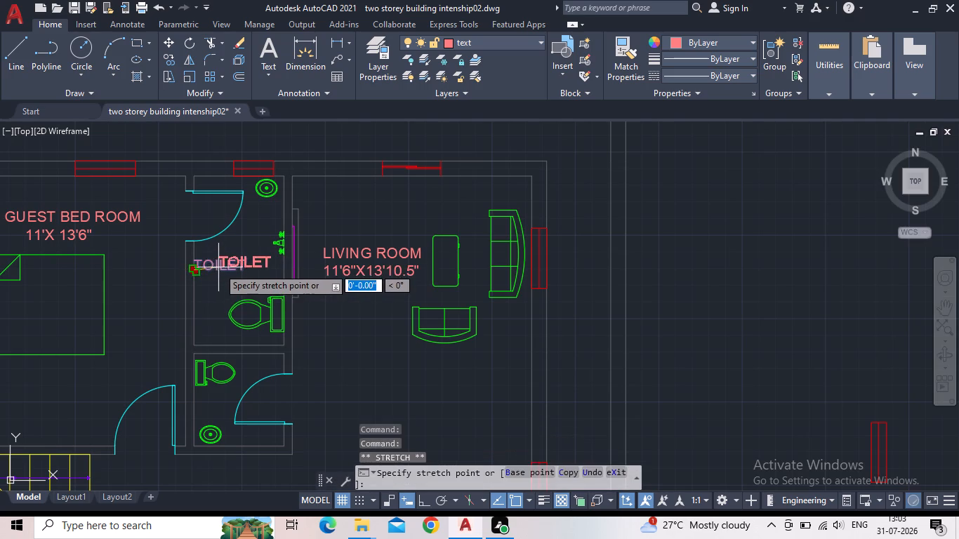
pyautogui.scroll(1, 217, 264)
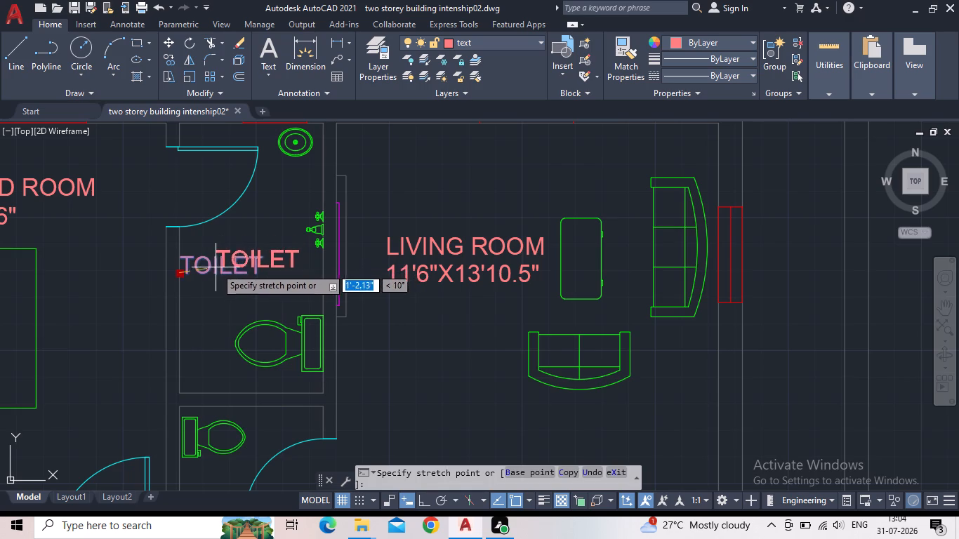
pyautogui.click(211, 275)
pyautogui.scroll(3, 178, 281)
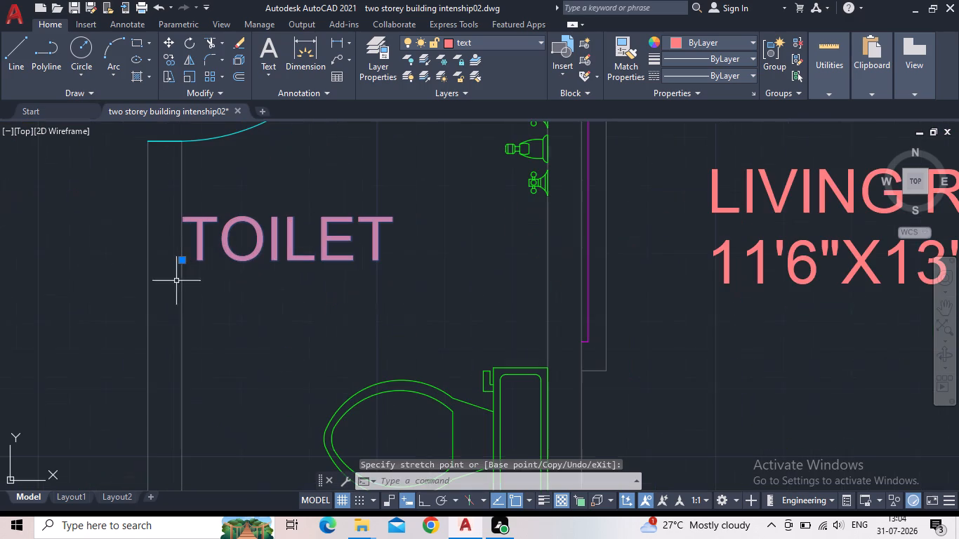
pyautogui.click(182, 261)
pyautogui.click(270, 258)
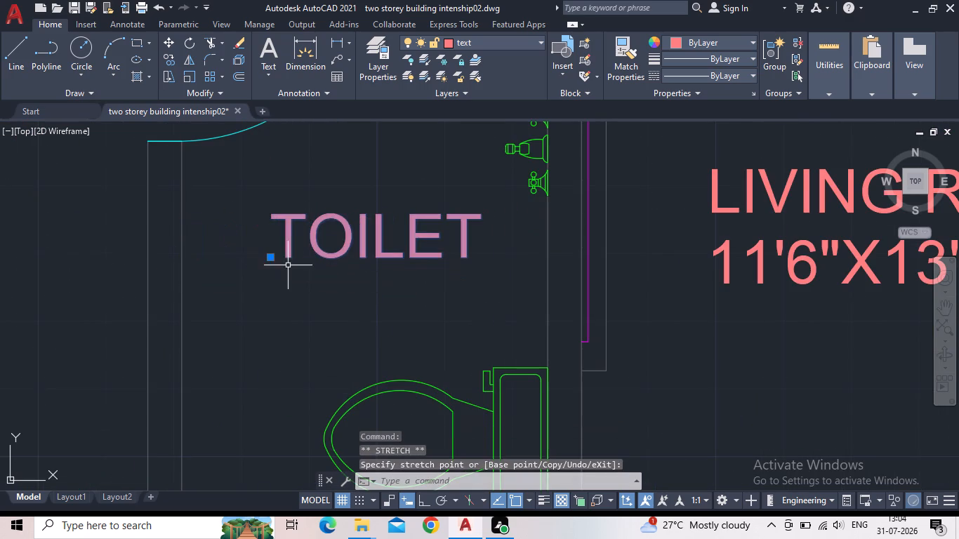
pyautogui.scroll(-2, 301, 267)
pyautogui.press('Escape')
# Copy the TOILET label directly below itself in the upper bathroom.
pyautogui.click(344, 287)
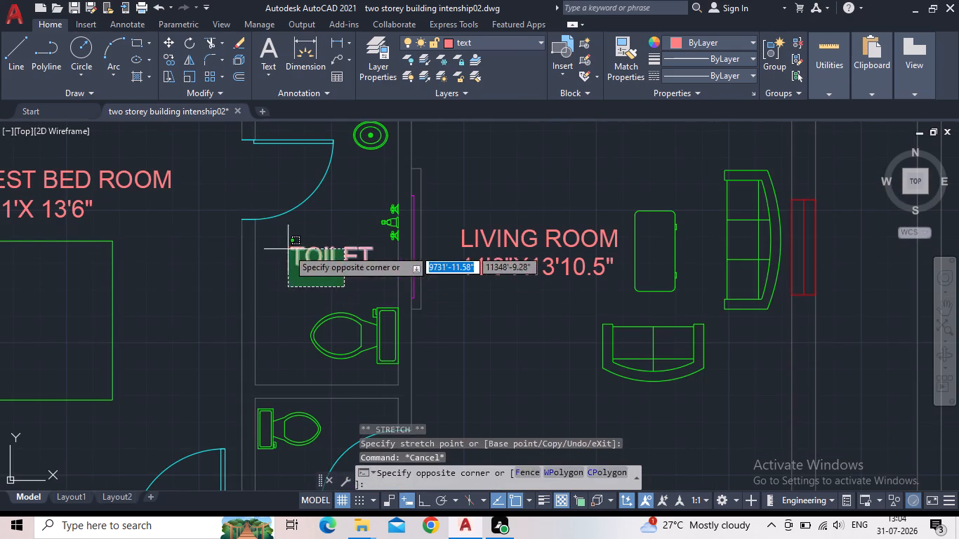
pyautogui.click(288, 249)
pyautogui.press('c')
pyautogui.press('o')
pyautogui.press('Return')
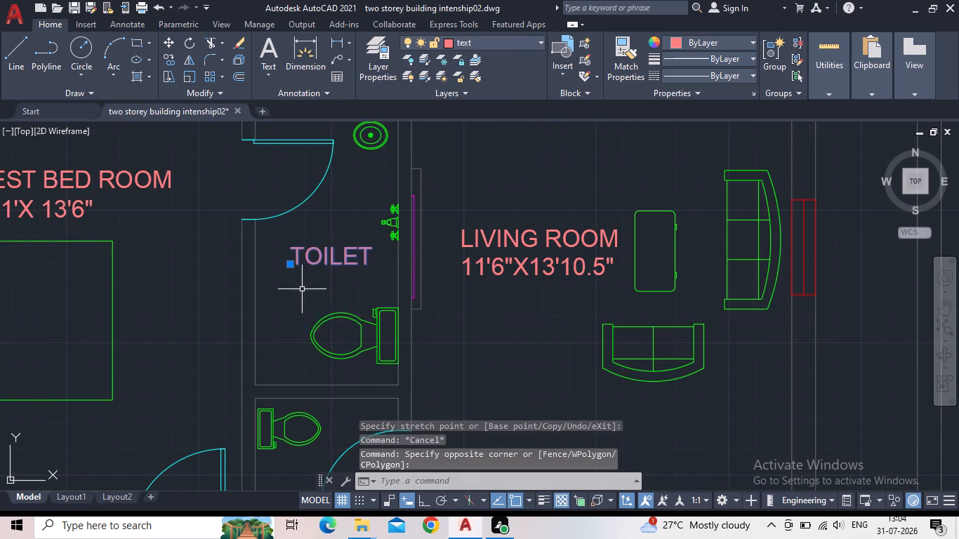
pyautogui.click(286, 265)
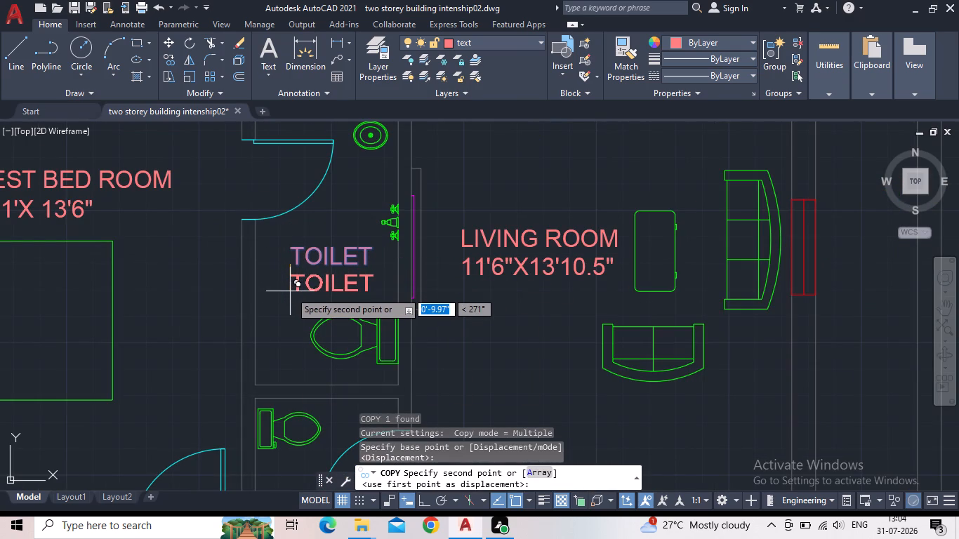
pyautogui.click(291, 291)
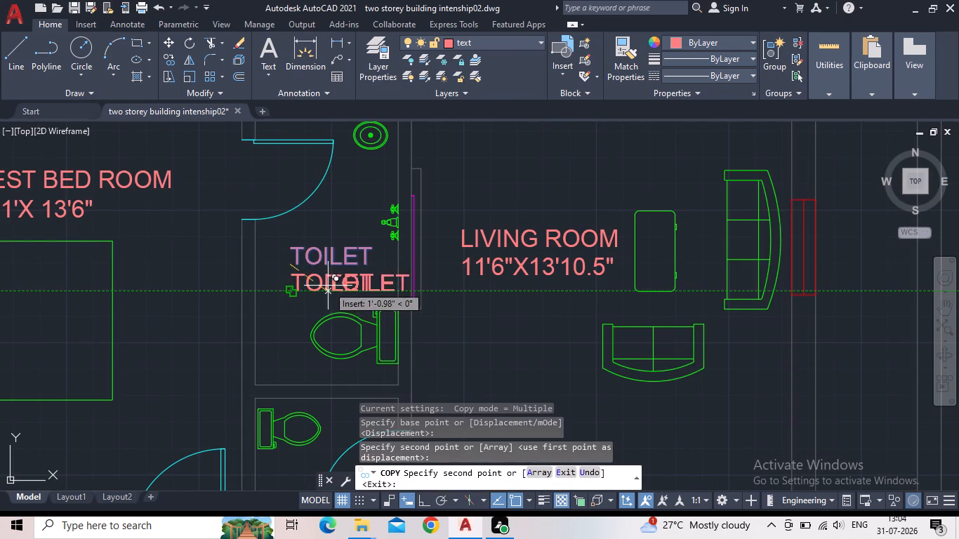
pyautogui.press('Escape')
# Replace the lower TOILET copy with the room size 4'X8'.
pyautogui.tripleClick(336, 284)
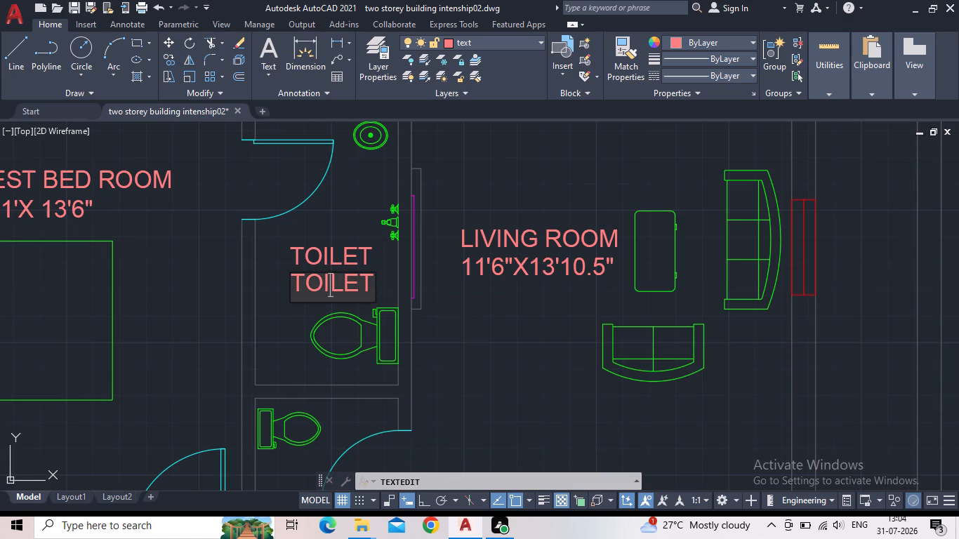
pyautogui.moveTo(373, 286); pyautogui.dragTo(289, 290)
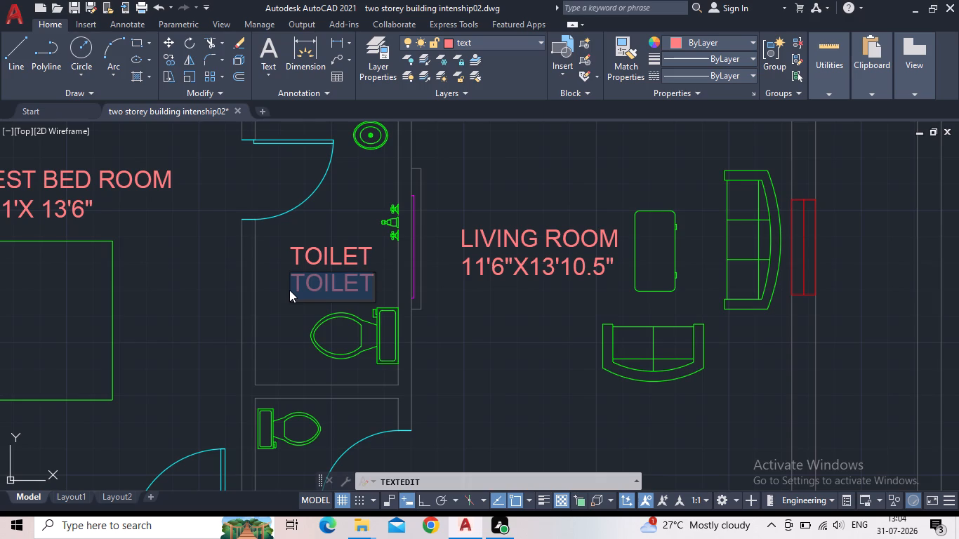
pyautogui.write("4'")
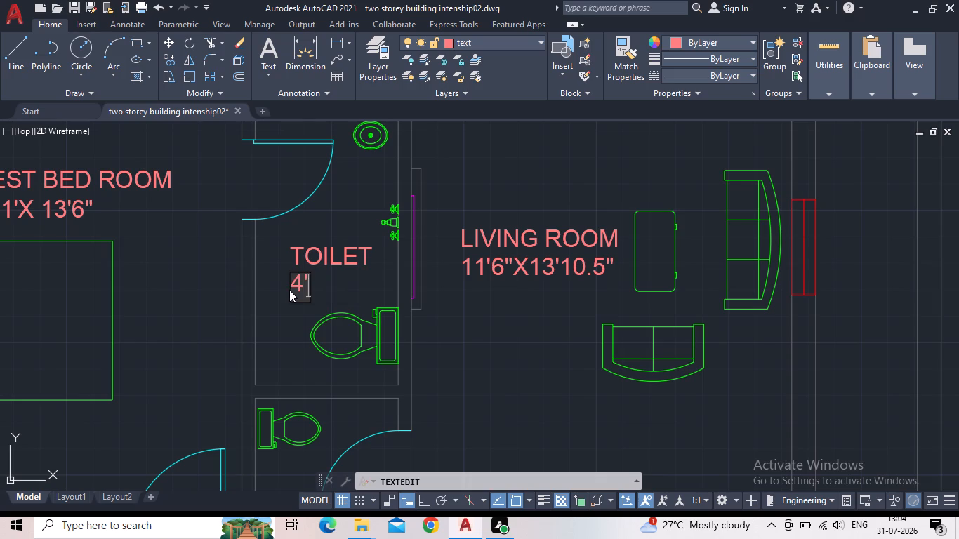
pyautogui.press('x')
pyautogui.press('8')
pyautogui.press("'")
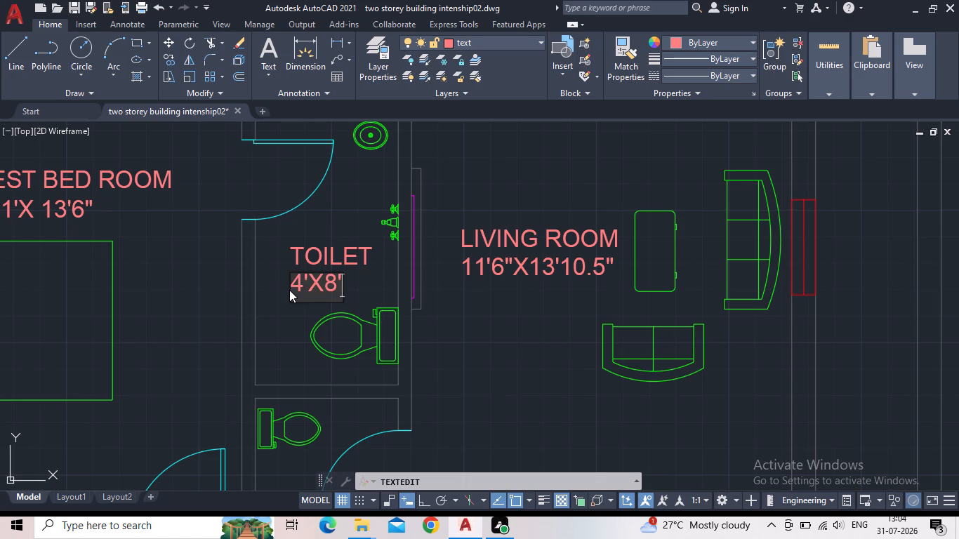
pyautogui.press('Return')
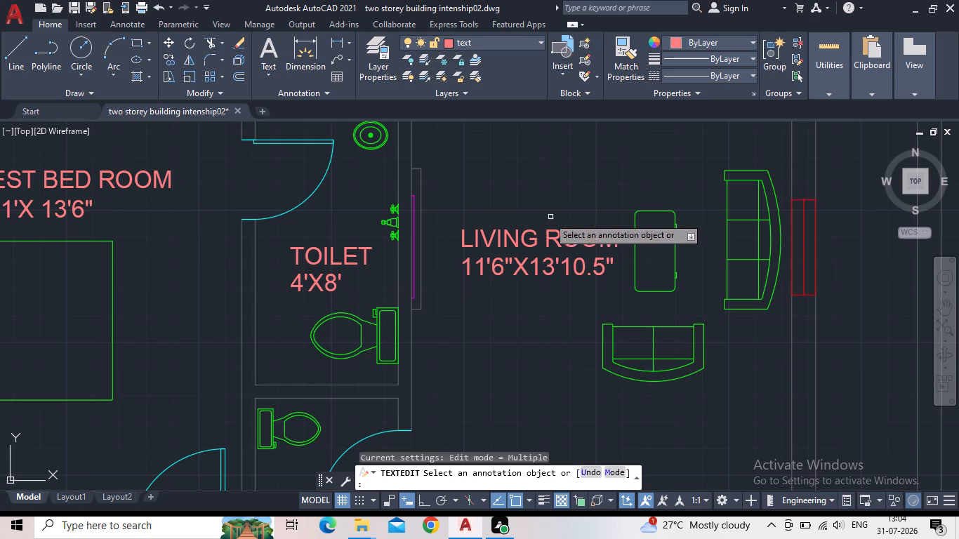
pyautogui.press('Escape')
# Shift the 4'X8' text slightly right to centre it under the TOILET label.
pyautogui.click(298, 288)
pyautogui.click(288, 293)
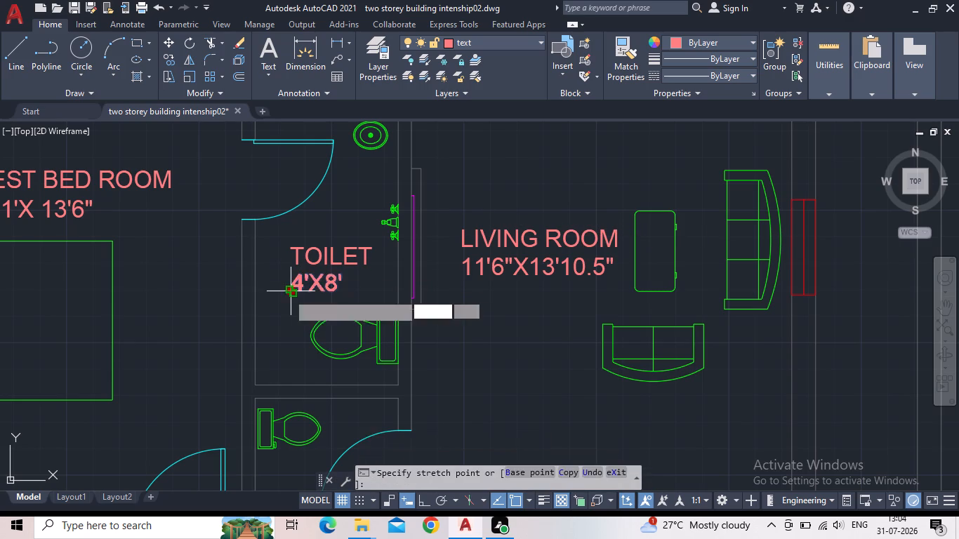
pyautogui.click(308, 291)
pyautogui.scroll(-1, 335, 298)
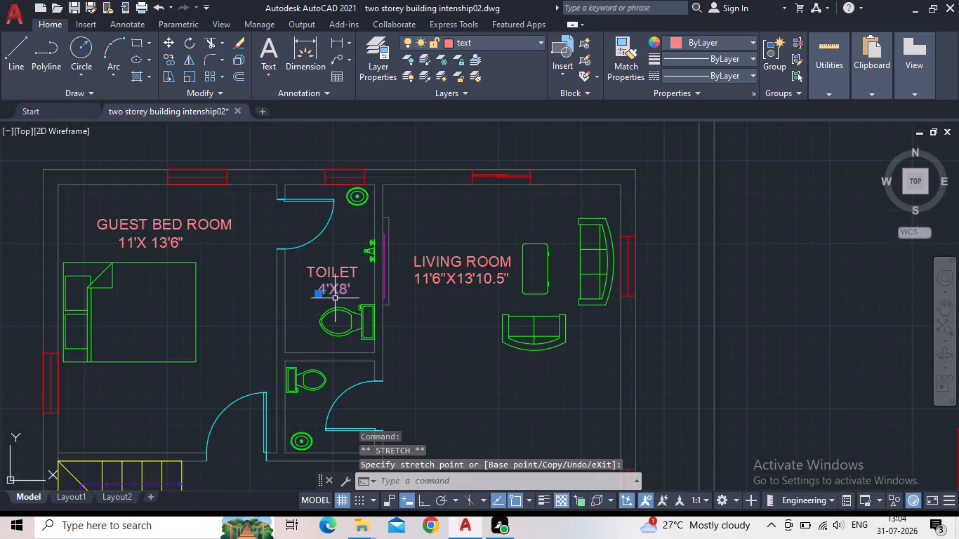
# Copy the upper bathroom's TOILET label into the lower bathroom, between its WC and washbasin.
pyautogui.press('Escape')
pyautogui.scroll(1, 348, 286)
pyautogui.moveTo(364, 281); pyautogui.dragTo(354, 276)
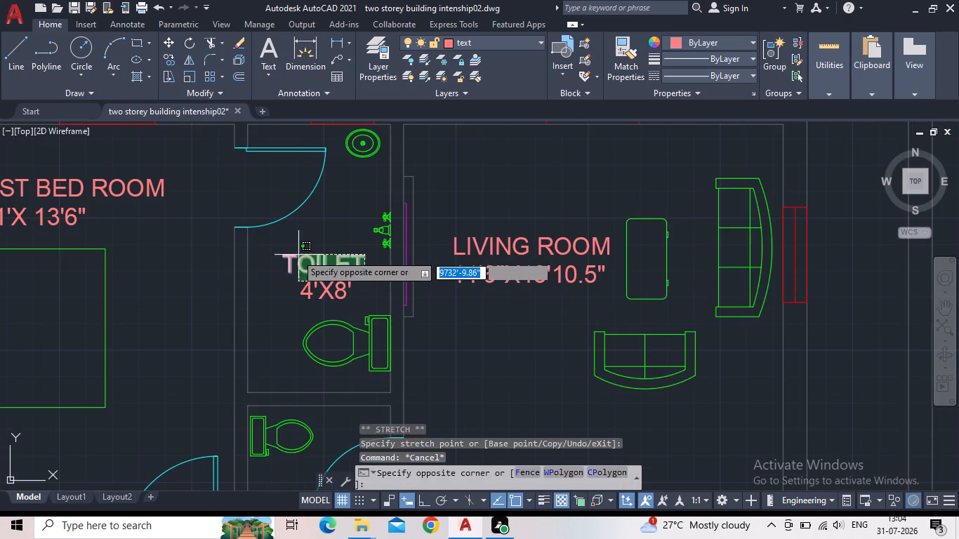
pyautogui.click(291, 251)
pyautogui.write('CO')
pyautogui.press('Return')
pyautogui.moveTo(282, 274); pyautogui.dragTo(283, 291)
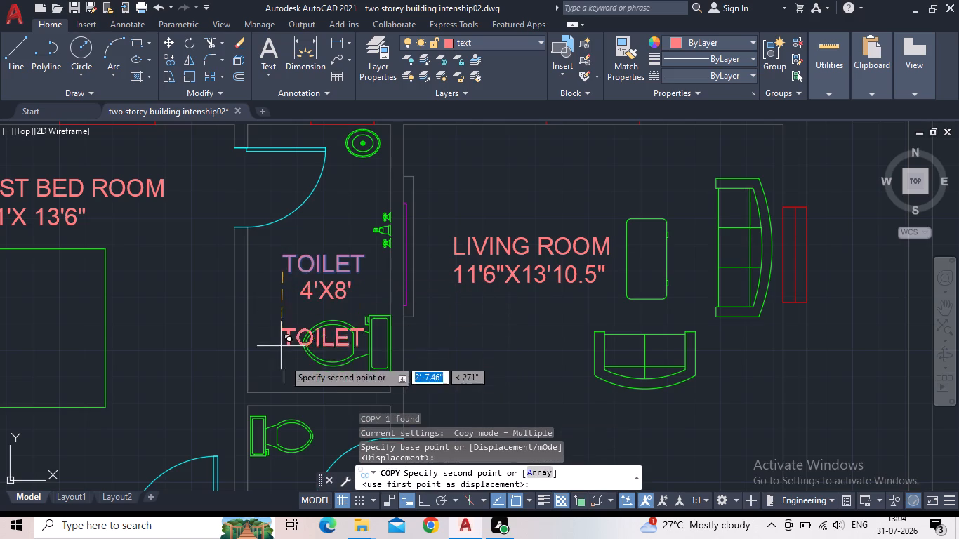
pyautogui.moveTo(286, 375); pyautogui.dragTo(254, 242, button='middle')
pyautogui.scroll(-1, 254, 241)
pyautogui.scroll(2, 237, 319)
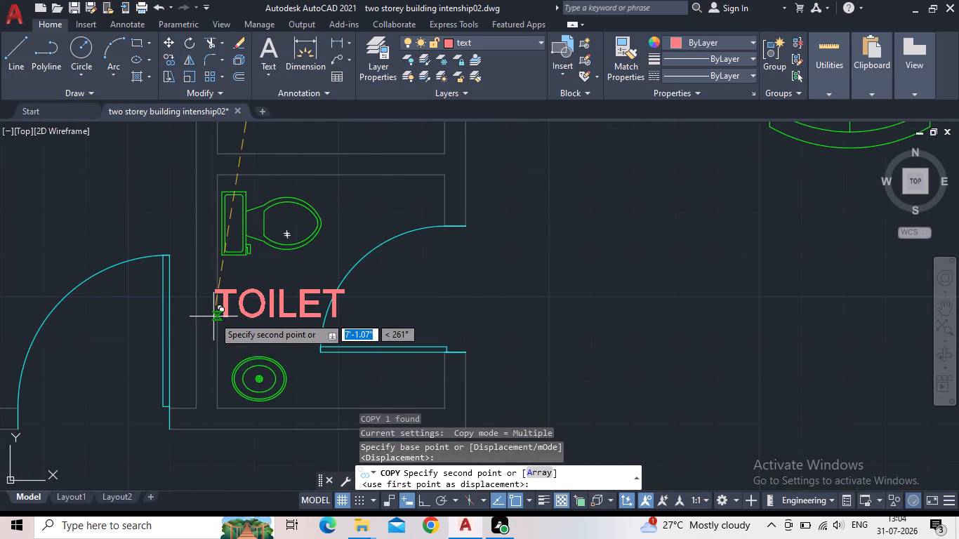
pyautogui.click(220, 306)
pyautogui.press('Escape')
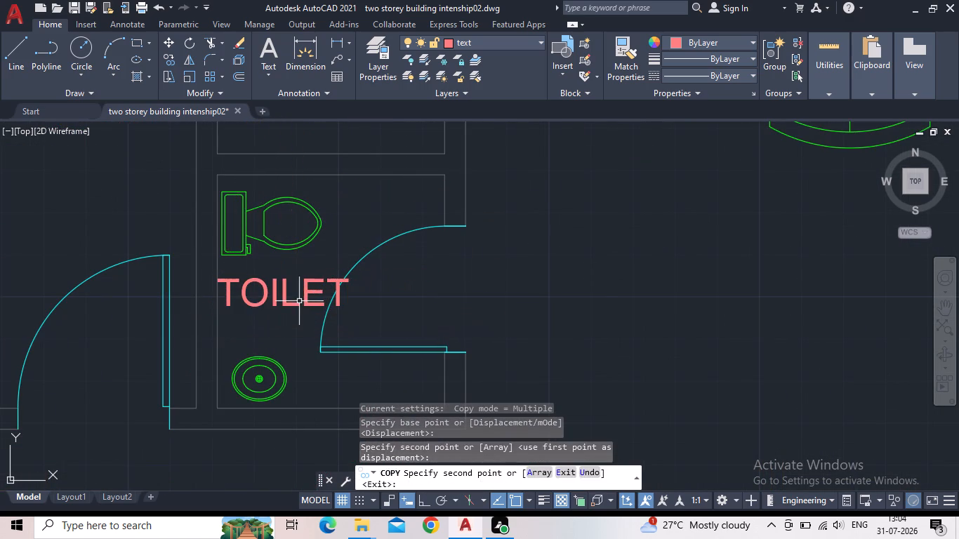
# Scale the lower bathroom's TOILET label down to about two-thirds of its size, clear of the door swing.
pyautogui.click(260, 305)
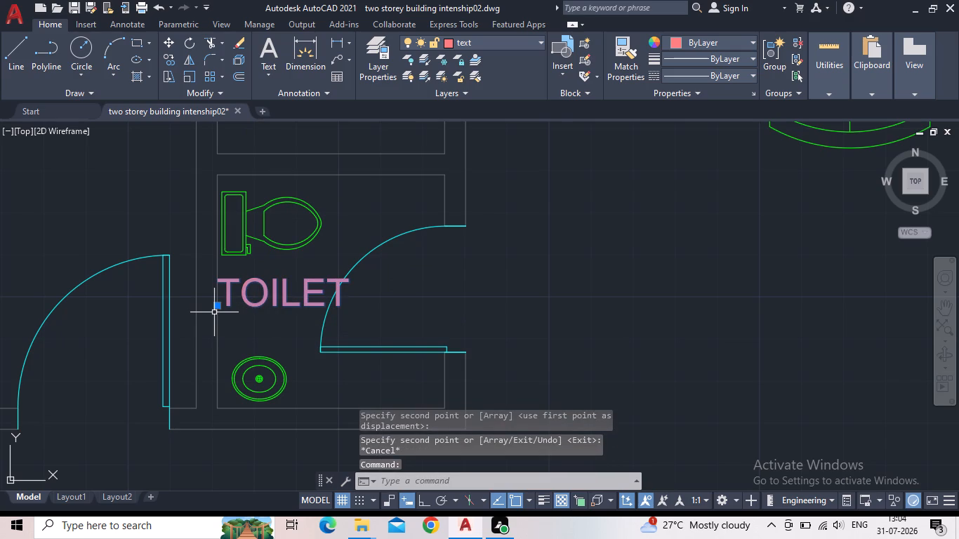
pyautogui.write('SC')
pyautogui.press('space')
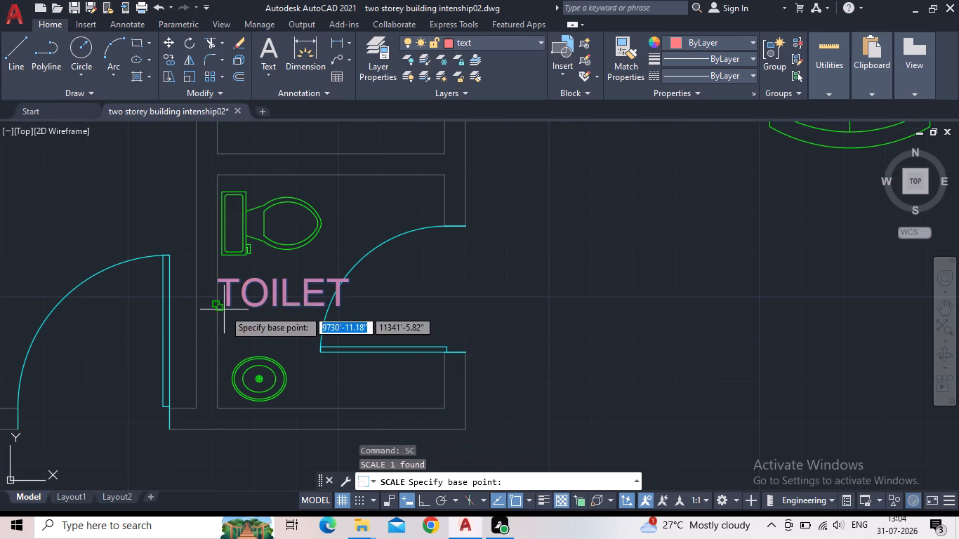
pyautogui.click(222, 309)
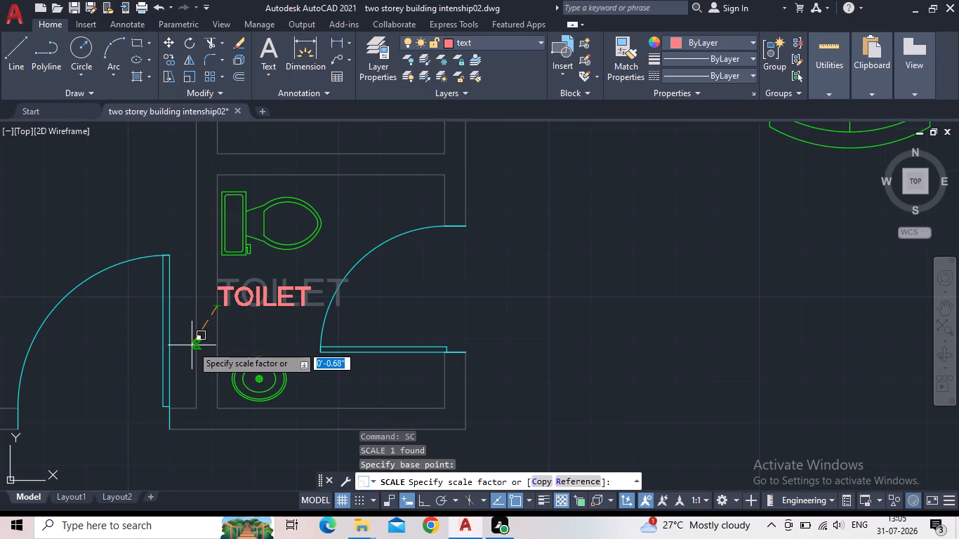
pyautogui.click(192, 345)
# Move the reduced TOILET label slightly up and right, away from the lower bathroom's wall.
pyautogui.click(237, 305)
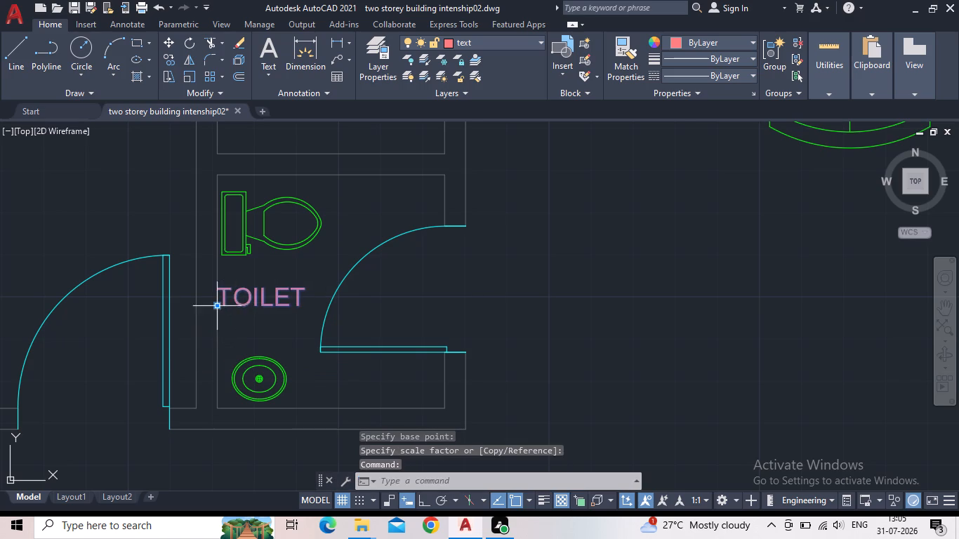
pyautogui.scroll(2, 214, 310)
pyautogui.click(220, 304)
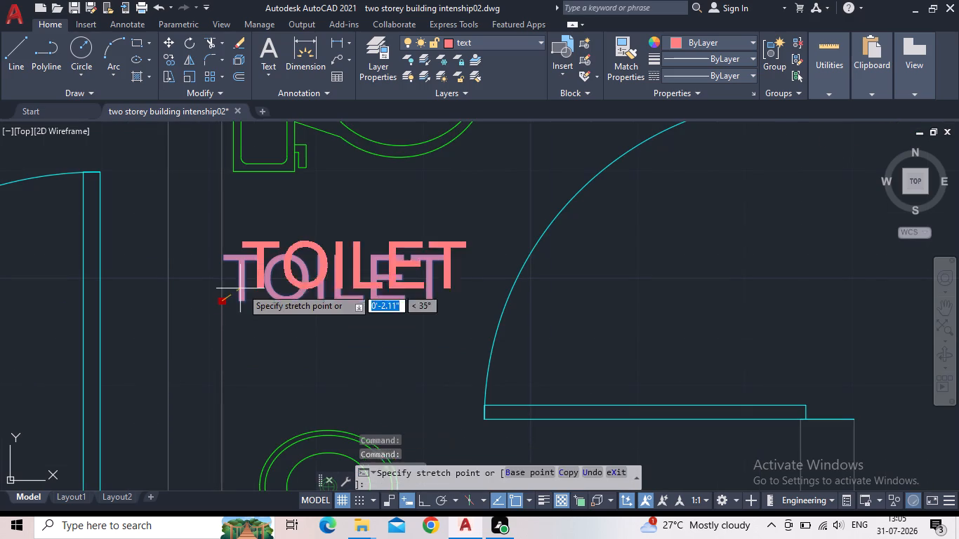
pyautogui.click(244, 267)
pyautogui.press('Escape')
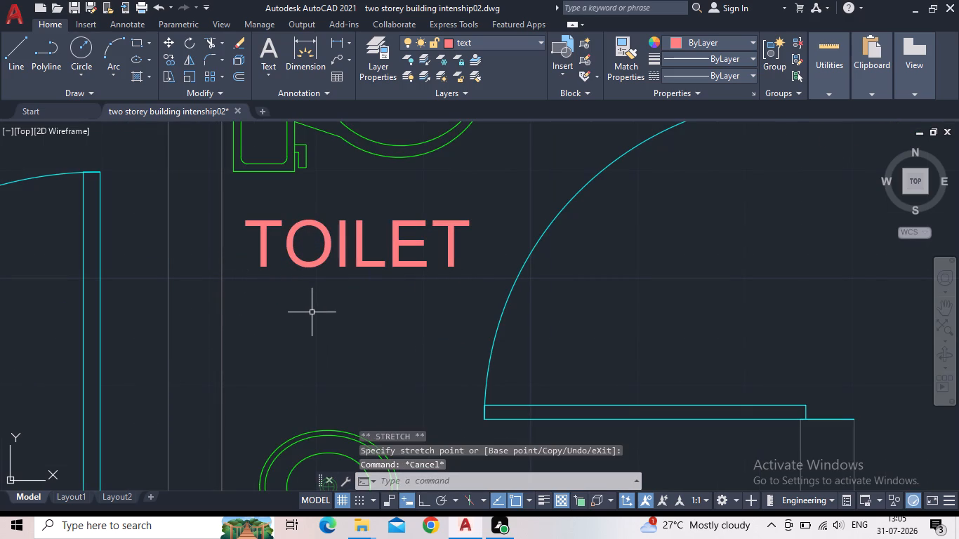
# Copy the lower bathroom's TOILET label directly below itself.
pyautogui.press('c')
pyautogui.press('o')
pyautogui.press('space')
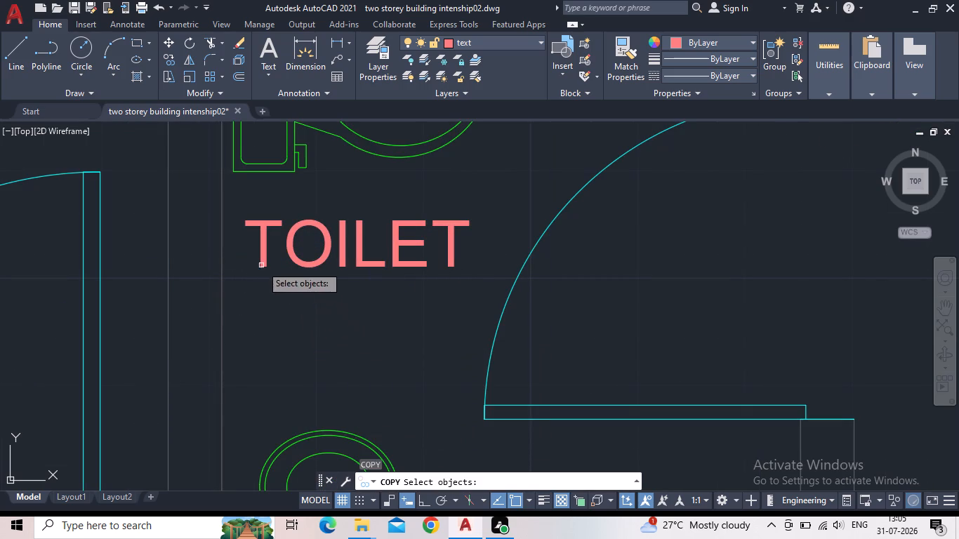
pyautogui.click(263, 263)
pyautogui.click(260, 258)
pyautogui.press('space')
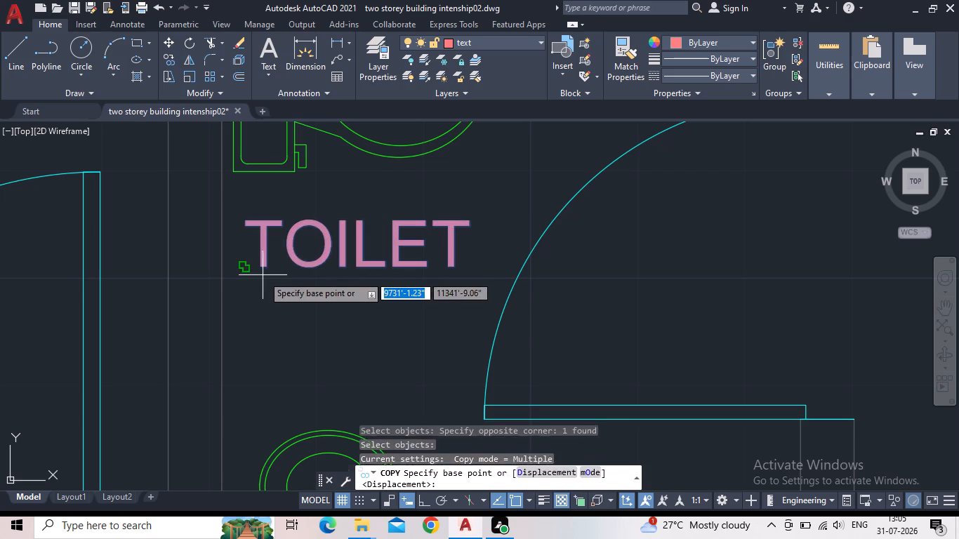
pyautogui.moveTo(237, 266); pyautogui.dragTo(238, 278)
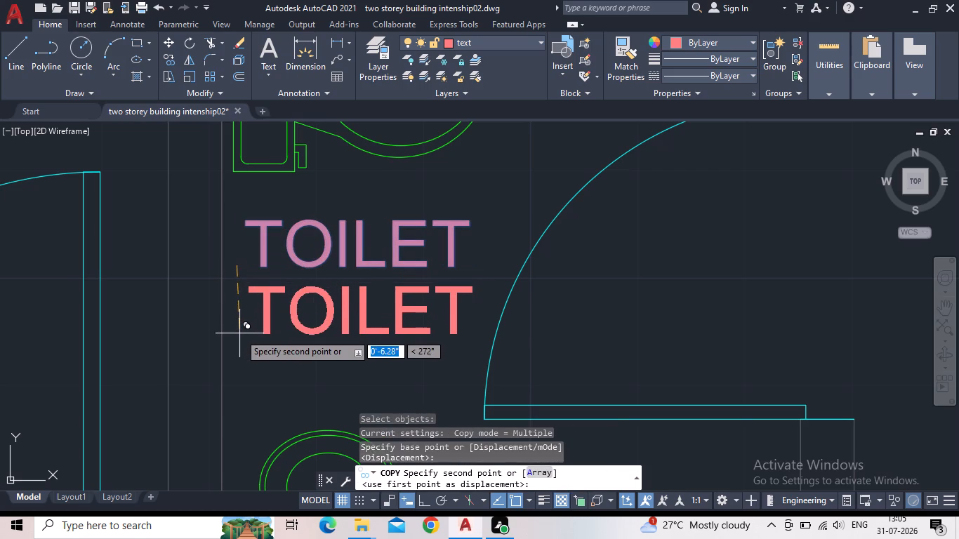
pyautogui.click(238, 335)
pyautogui.press('Escape')
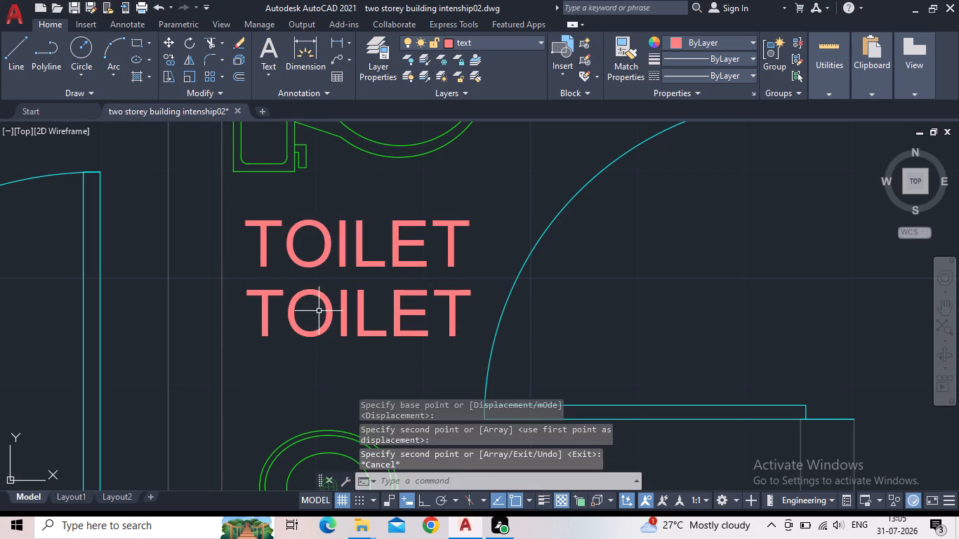
# Replace the lower TOILET copy's text with the room size 4'6"X4'7.5".
pyautogui.doubleClick(319, 311)
pyautogui.click(395, 317)
pyautogui.tripleClick(450, 317)
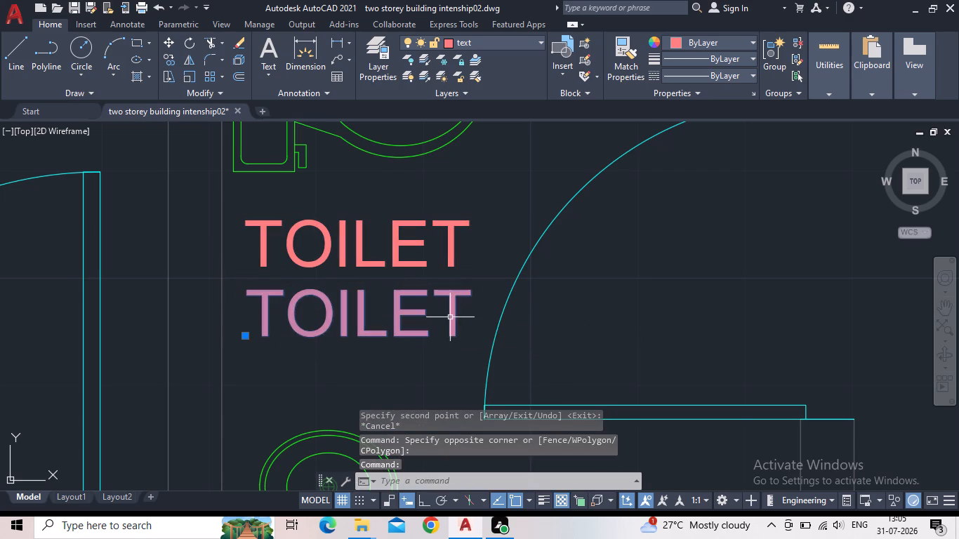
pyautogui.moveTo(462, 317); pyautogui.dragTo(271, 322)
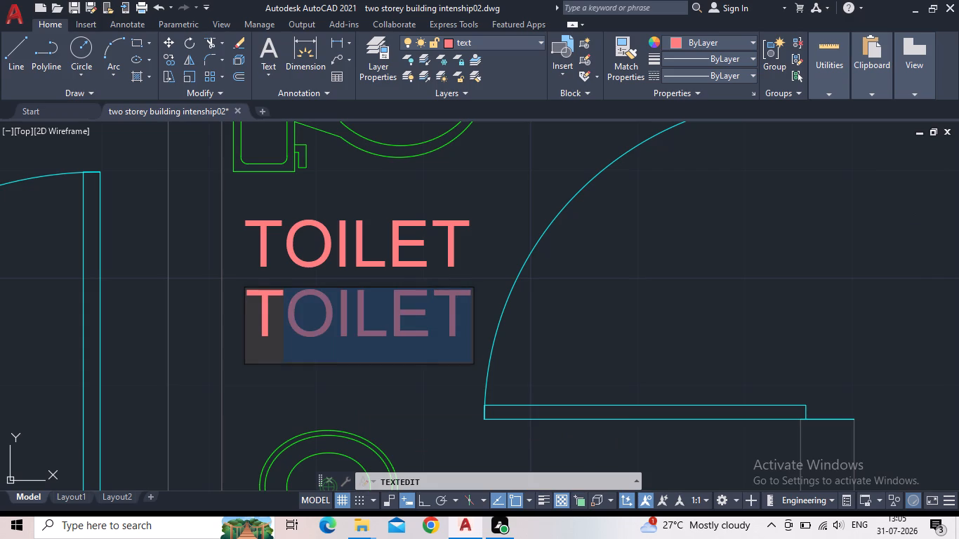
pyautogui.moveTo(271, 322); pyautogui.dragTo(258, 322)
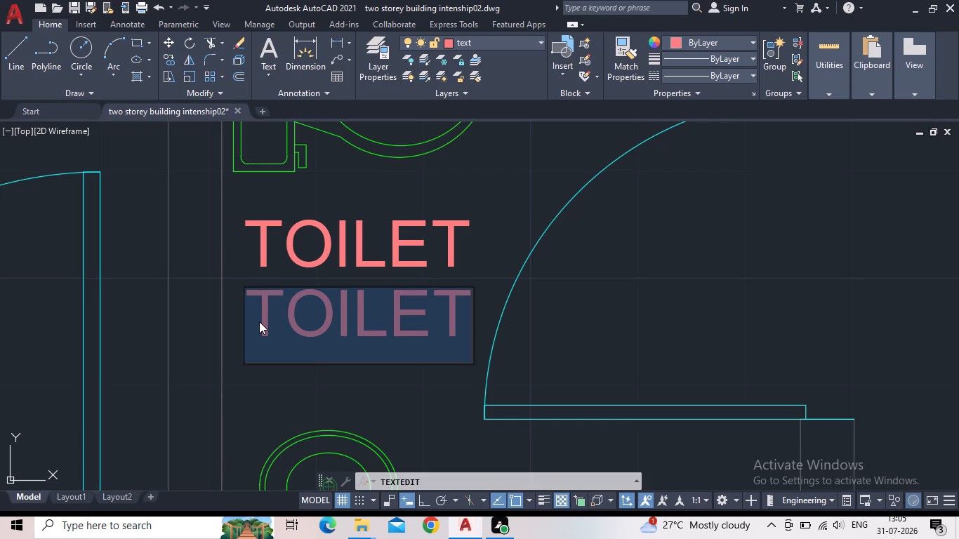
pyautogui.press('4')
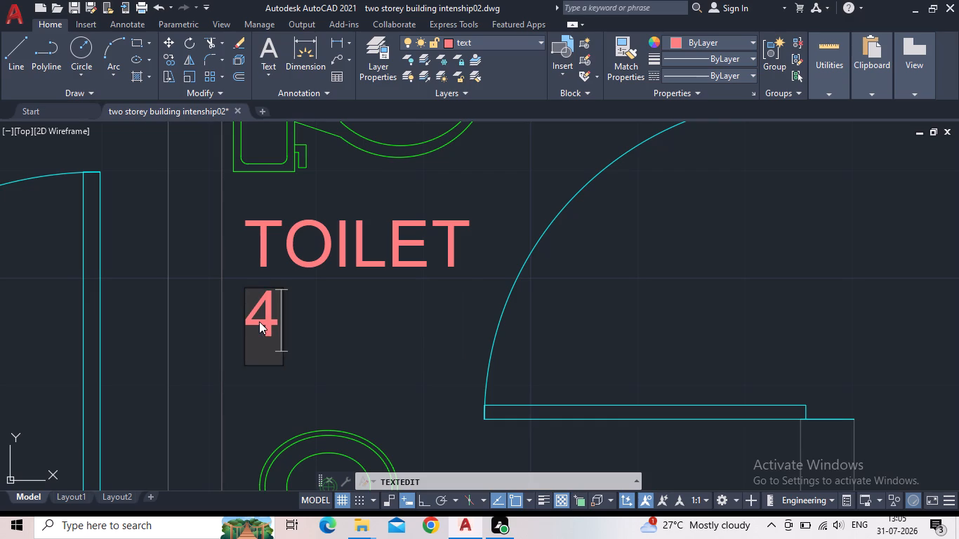
pyautogui.write('\'6"')
pyautogui.press('x')
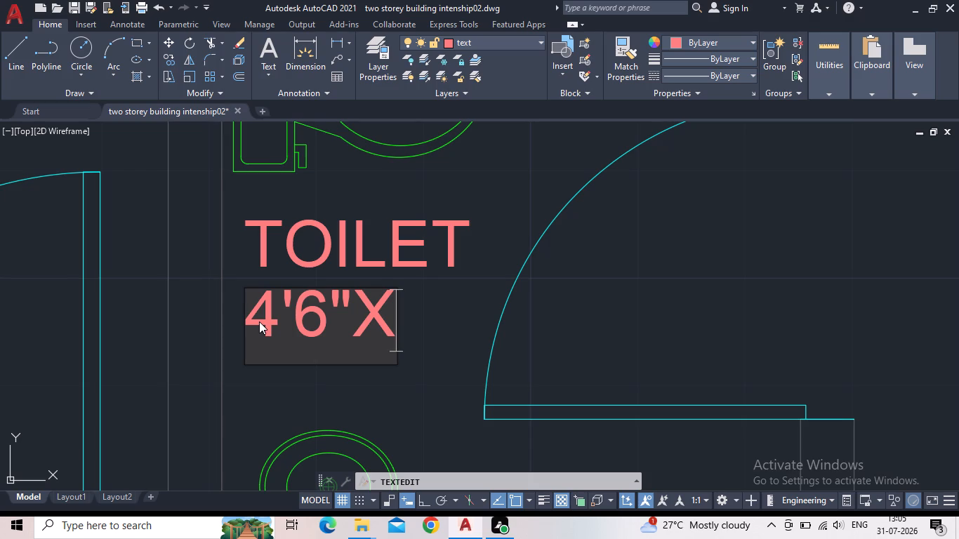
pyautogui.write("4'")
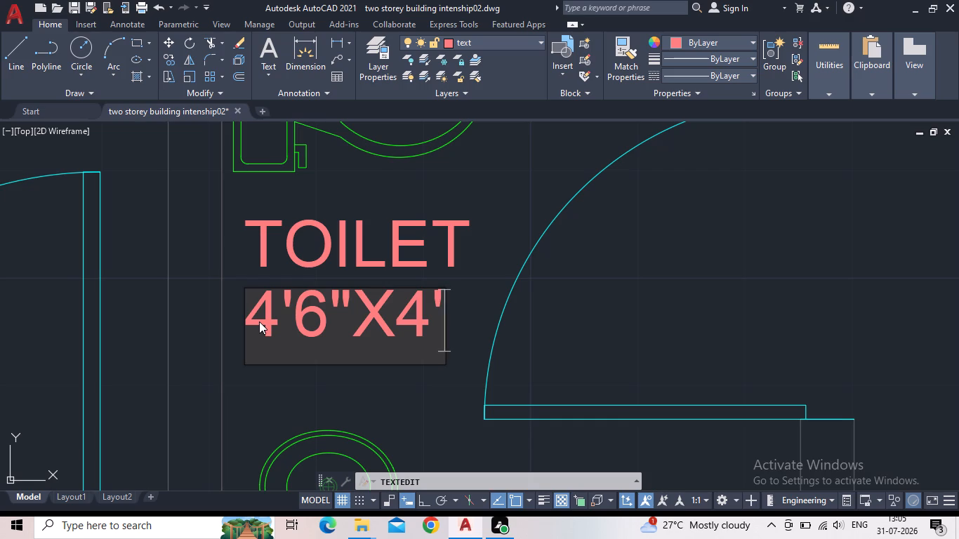
pyautogui.press('7')
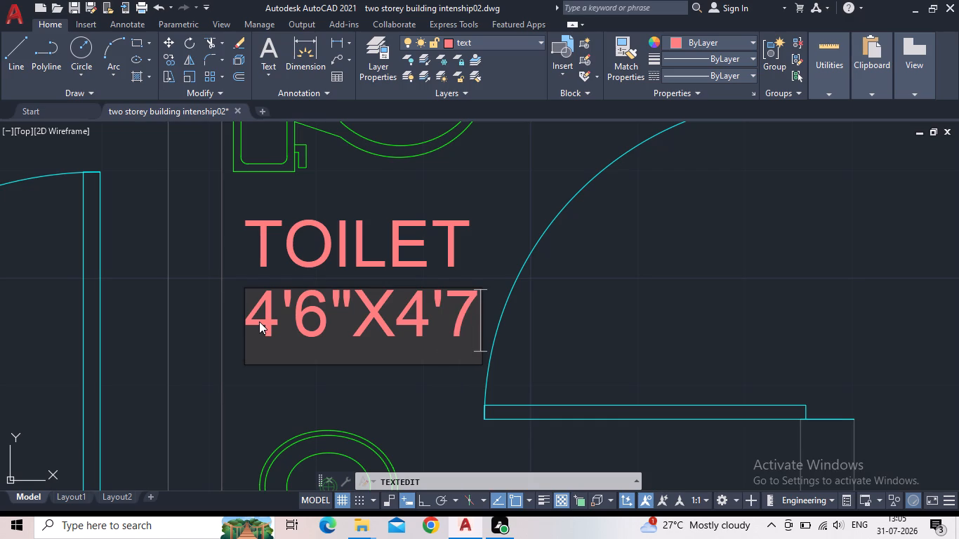
pyautogui.press('.')
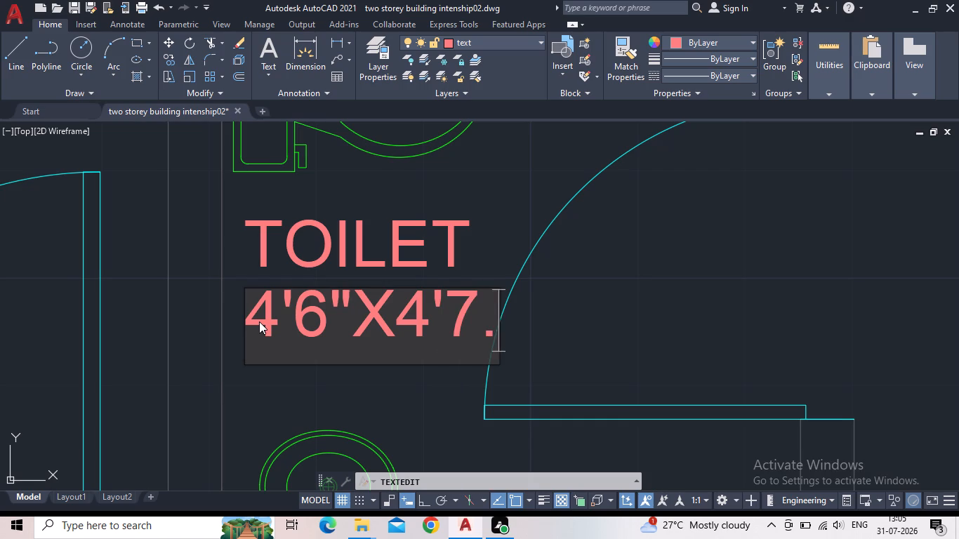
pyautogui.write('5"')
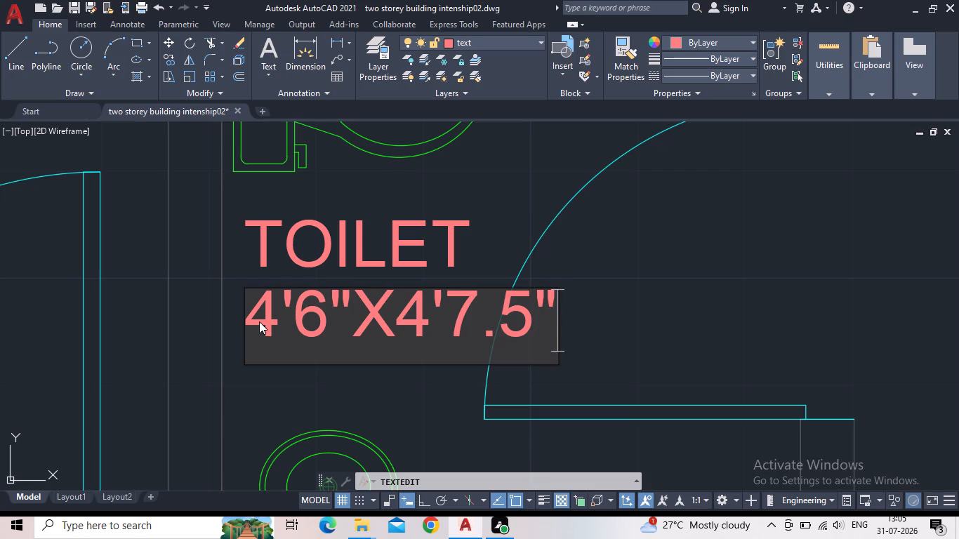
pyautogui.press('Return')
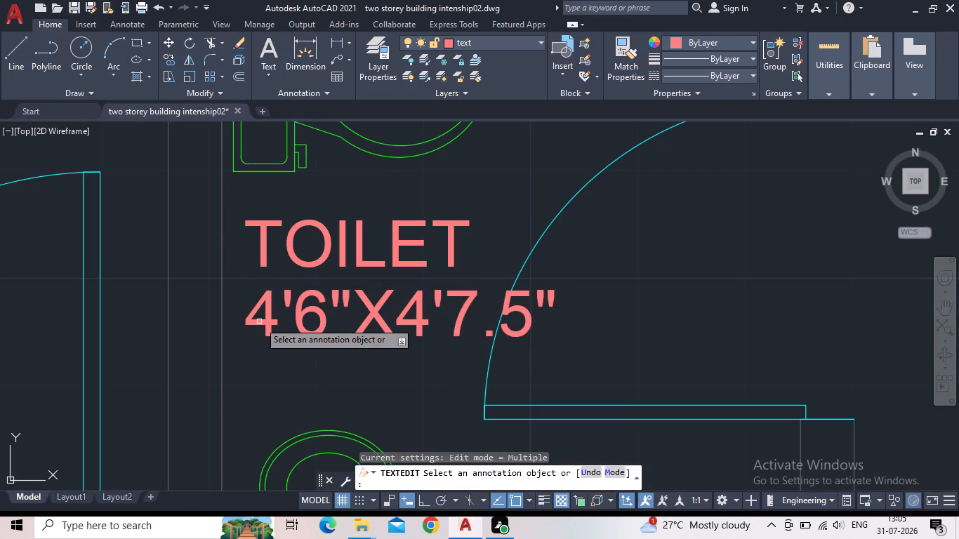
pyautogui.press('Escape')
# Scale the 4'6"X4'7.5" text down to match the width of the TOILET label above it.
pyautogui.scroll(-3, 368, 344)
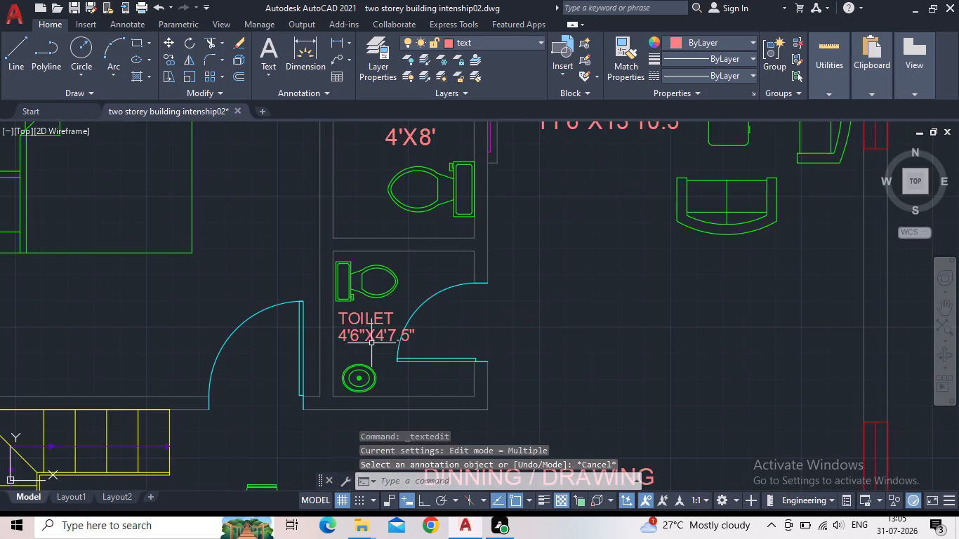
pyautogui.click(371, 338)
pyautogui.scroll(3, 357, 343)
pyautogui.press('s')
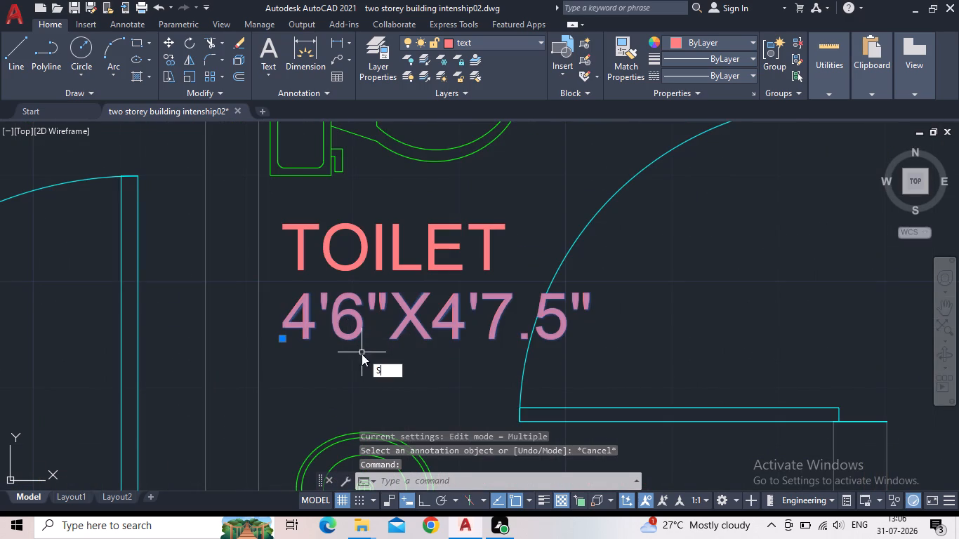
pyautogui.press('c')
pyautogui.press('space')
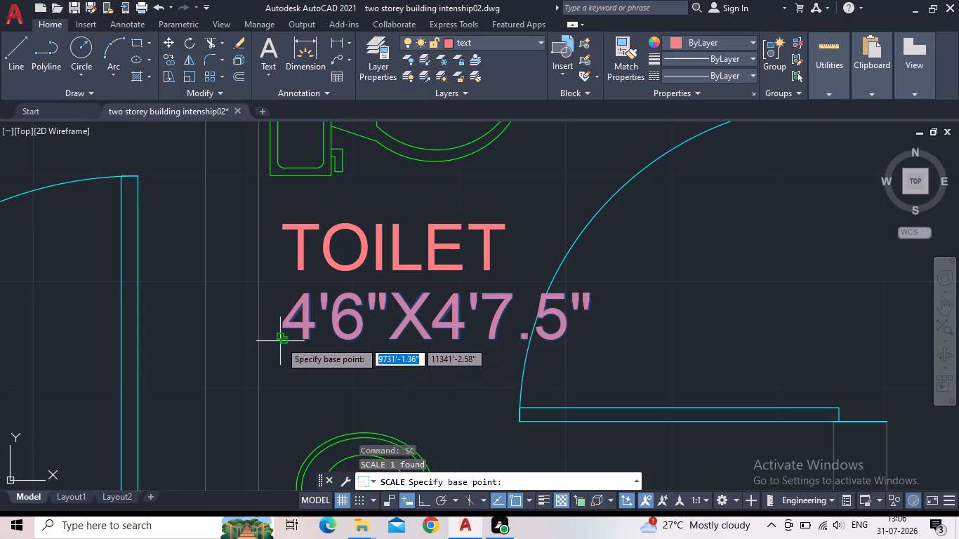
pyautogui.click(280, 341)
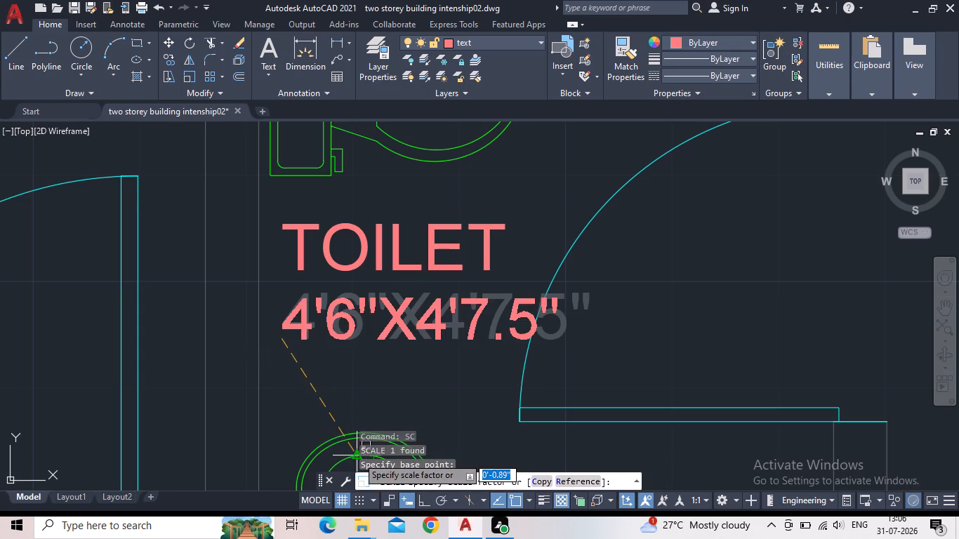
pyautogui.click(326, 439)
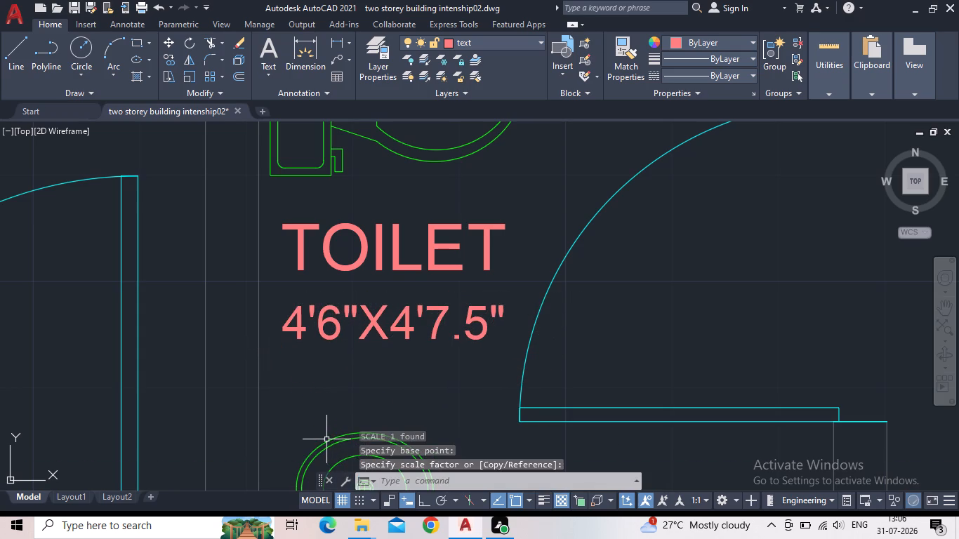
pyautogui.press('Escape')
# Shift the 4'6"X4'7.5" text slightly right beneath the lower bathroom's TOILET label.
pyautogui.click(339, 317)
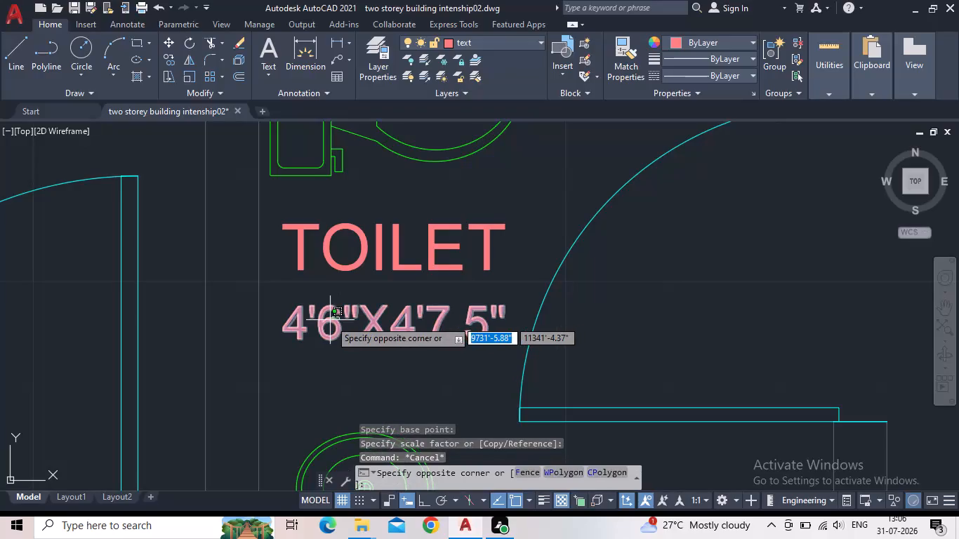
pyautogui.click(330, 320)
pyautogui.click(282, 343)
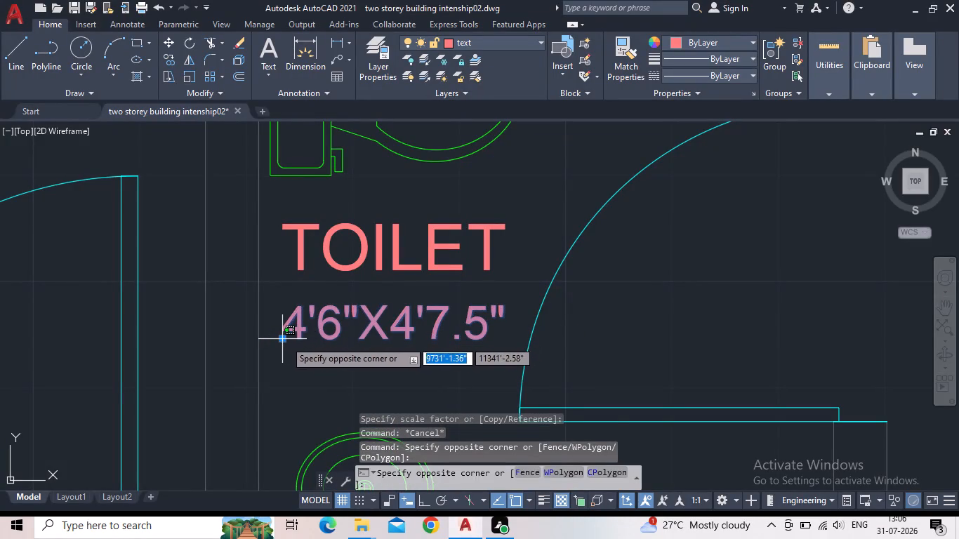
pyautogui.click(285, 341)
pyautogui.click(284, 342)
pyautogui.moveTo(285, 341); pyautogui.dragTo(288, 340)
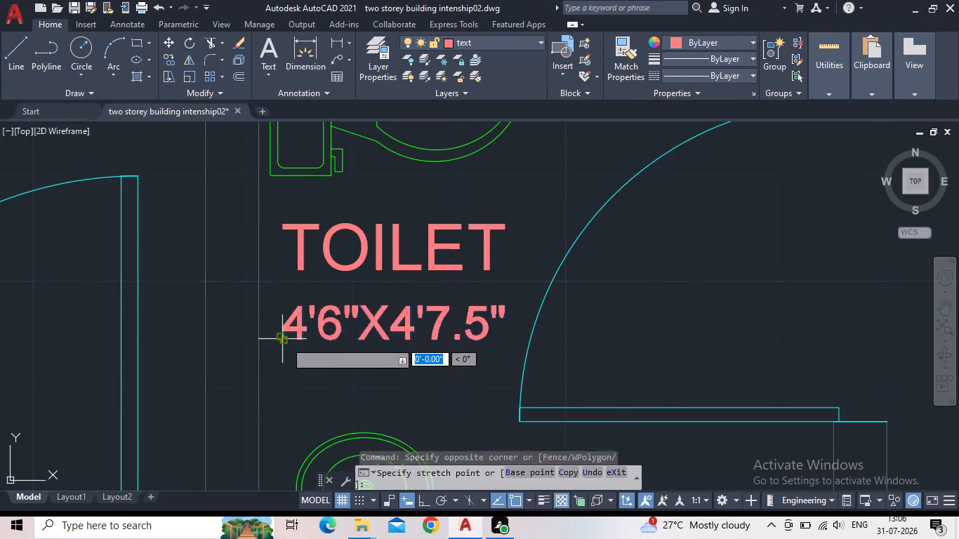
pyautogui.moveTo(288, 340); pyautogui.dragTo(289, 332)
pyautogui.click(300, 338)
pyautogui.scroll(-2, 291, 353)
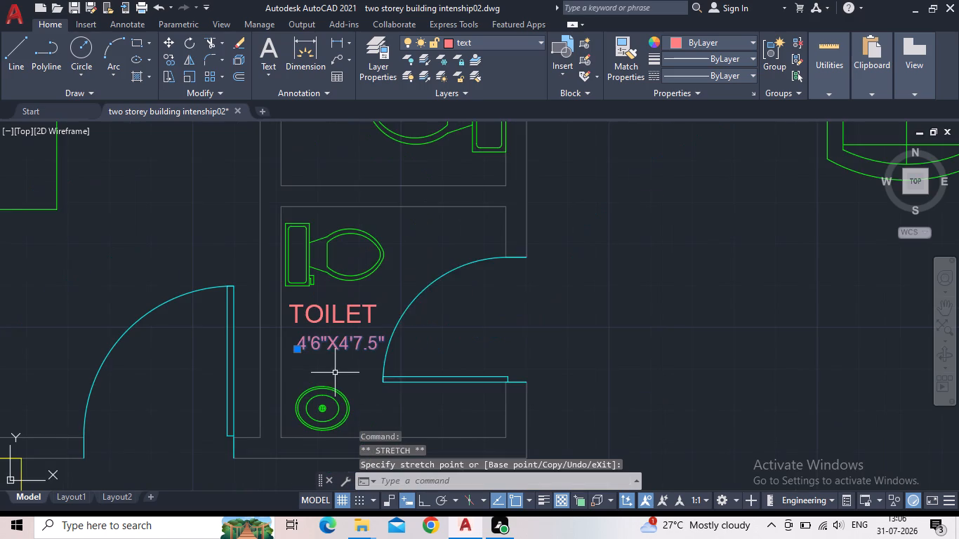
pyautogui.press('Escape')
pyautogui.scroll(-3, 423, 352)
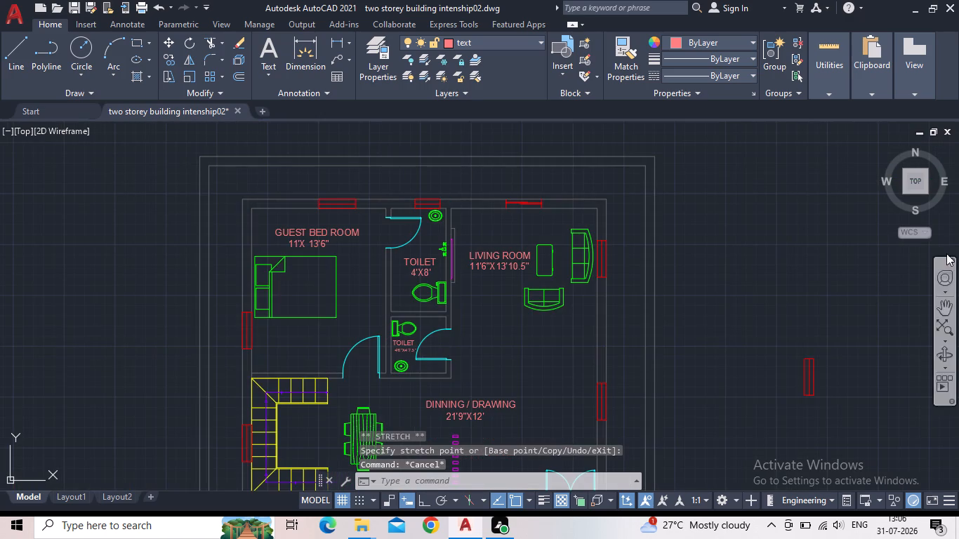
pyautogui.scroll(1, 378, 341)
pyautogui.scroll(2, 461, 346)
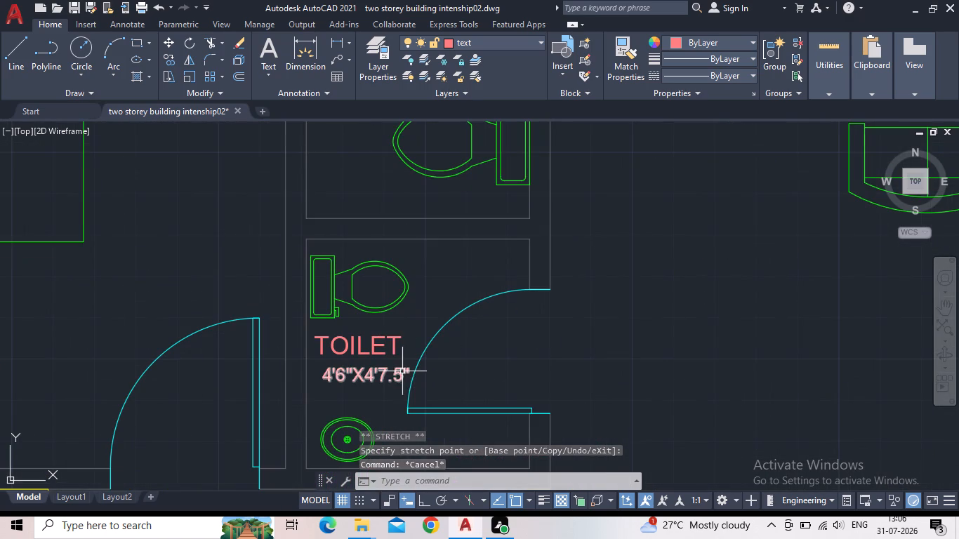
# Save the drawing.
pyautogui.moveTo(395, 371); pyautogui.dragTo(336, 335, button='middle')
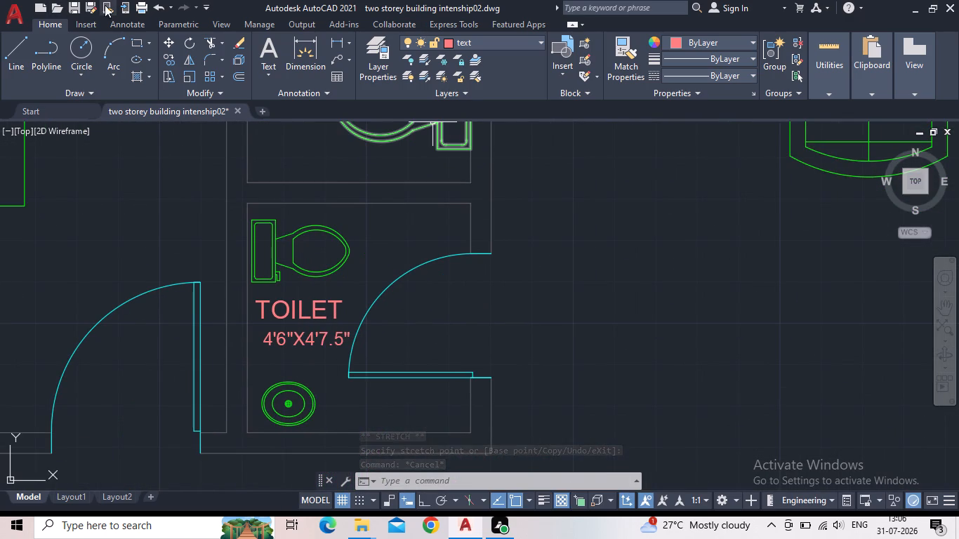
pyautogui.click(69, 5)
# Copy the kitchen's KITCHEN label to the start of the staircase direction line, below the dining table.
pyautogui.scroll(-4, 393, 297)
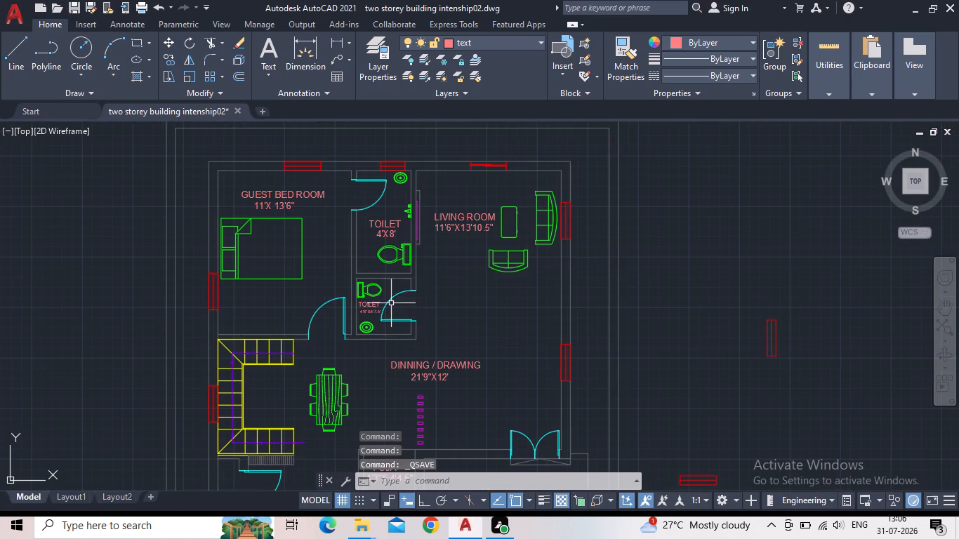
pyautogui.moveTo(468, 311); pyautogui.dragTo(333, 272, button='middle')
pyautogui.scroll(-1, 333, 272)
pyautogui.moveTo(364, 300); pyautogui.dragTo(498, 268, button='middle')
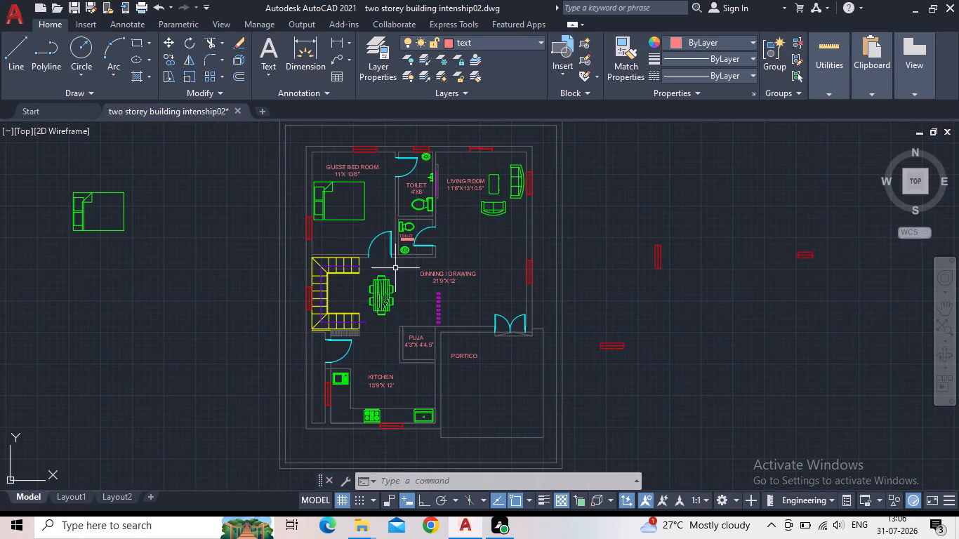
pyautogui.scroll(1, 375, 262)
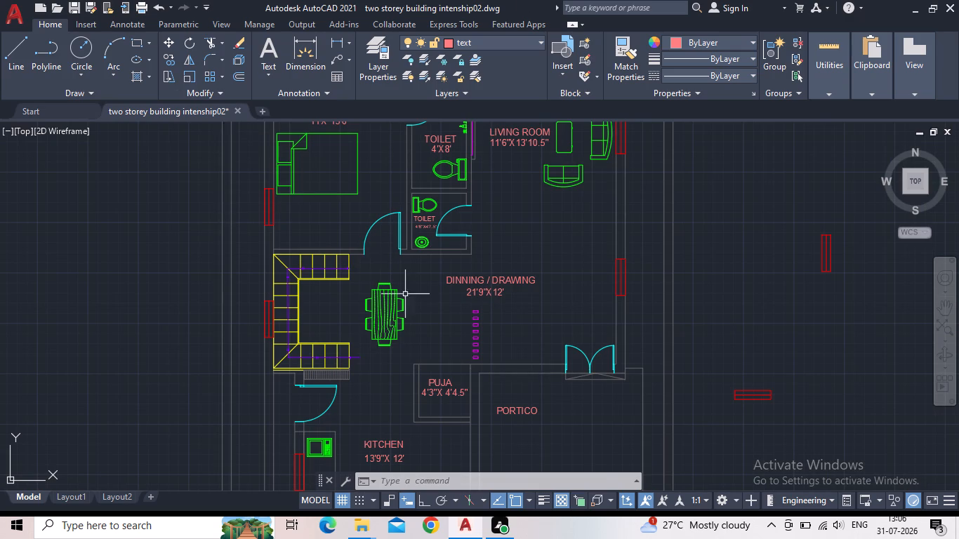
pyautogui.press('c')
pyautogui.press('o')
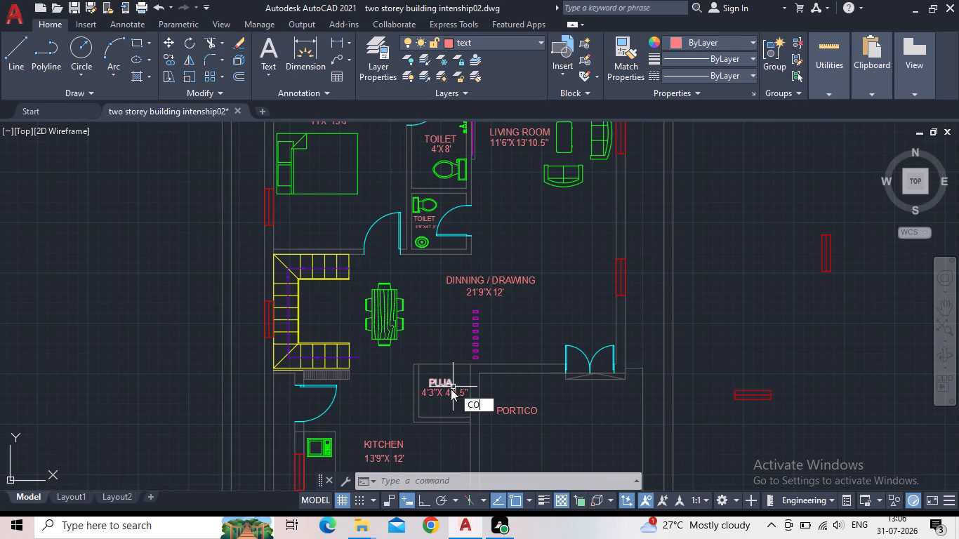
pyautogui.press('Return')
pyautogui.click(393, 444)
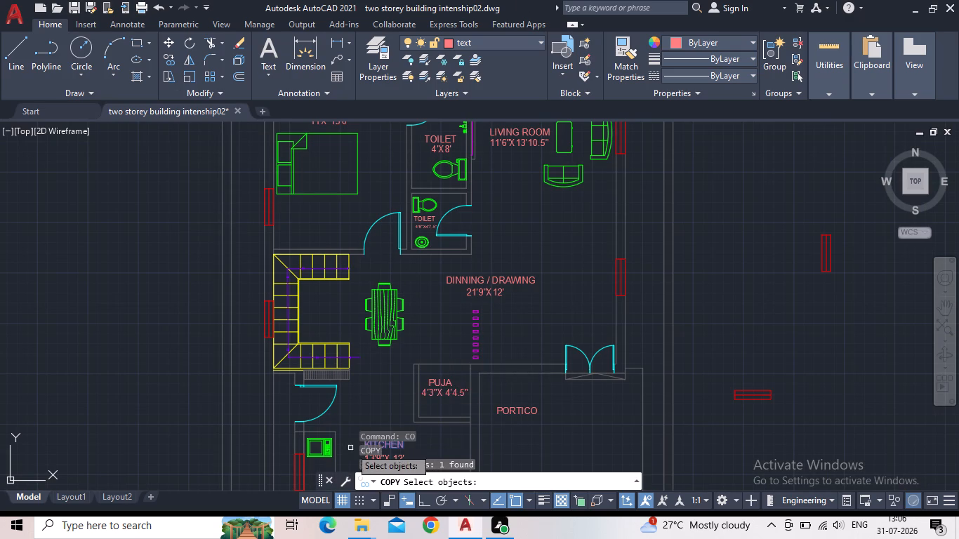
pyautogui.press('space')
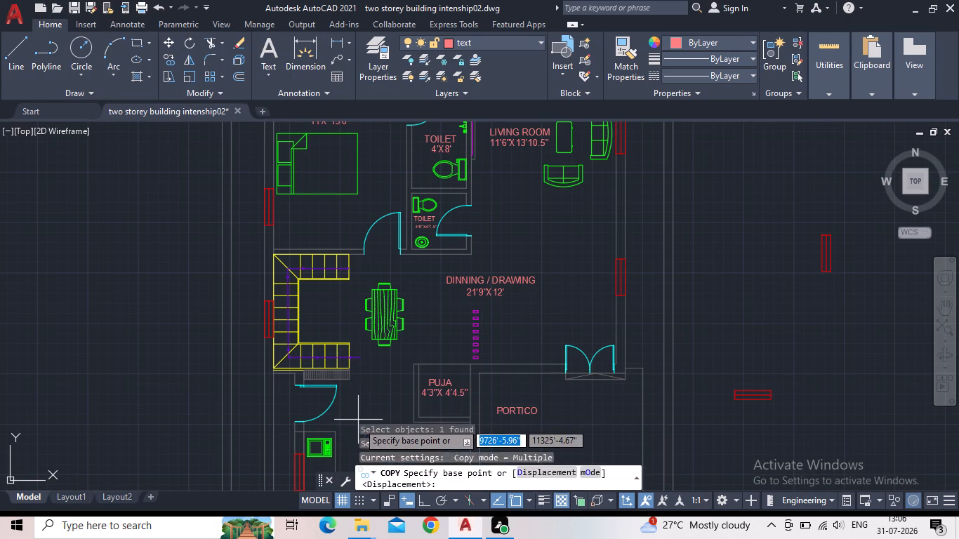
pyautogui.scroll(1, 358, 439)
pyautogui.moveTo(358, 439); pyautogui.dragTo(416, 350, button='middle')
pyautogui.scroll(2, 421, 355)
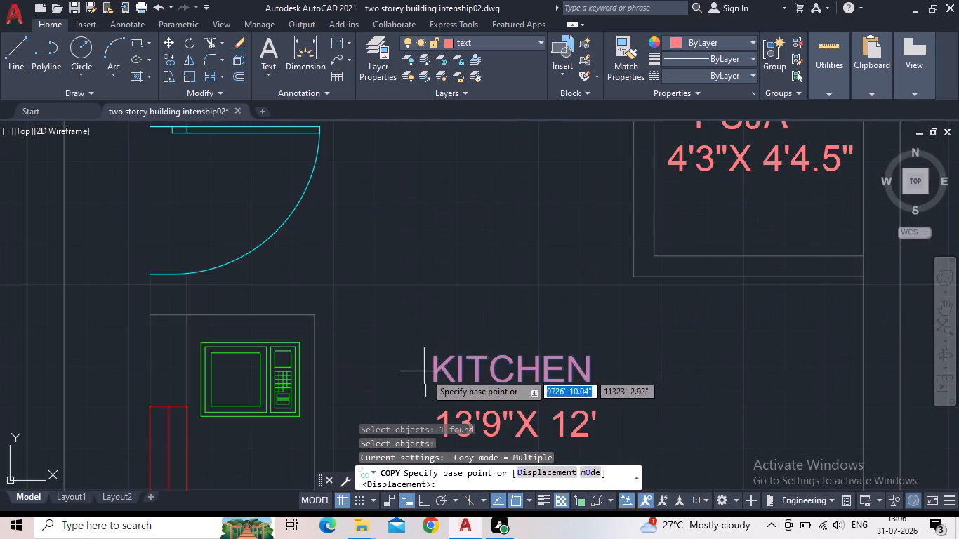
pyautogui.click(431, 380)
pyautogui.moveTo(406, 200); pyautogui.dragTo(366, 371, button='middle')
pyautogui.scroll(-1, 359, 369)
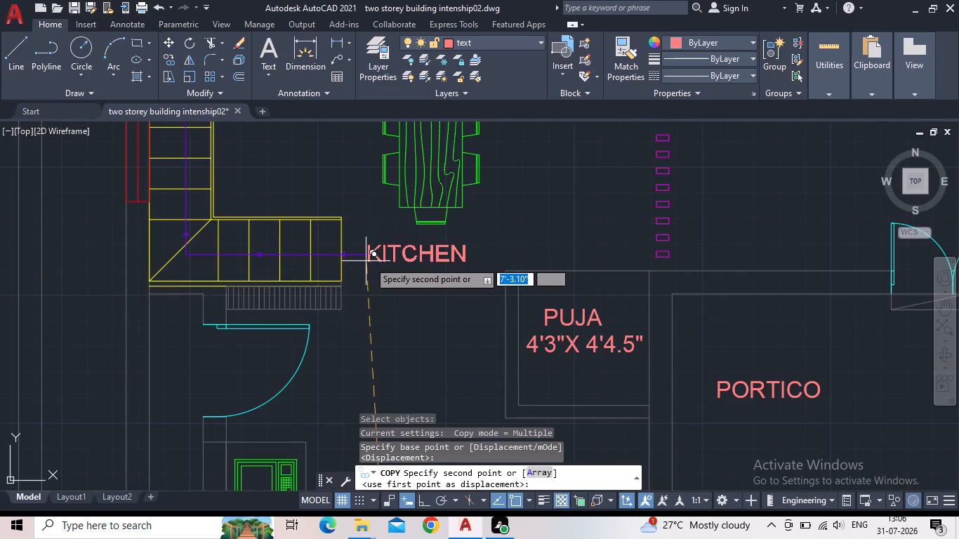
pyautogui.click(364, 258)
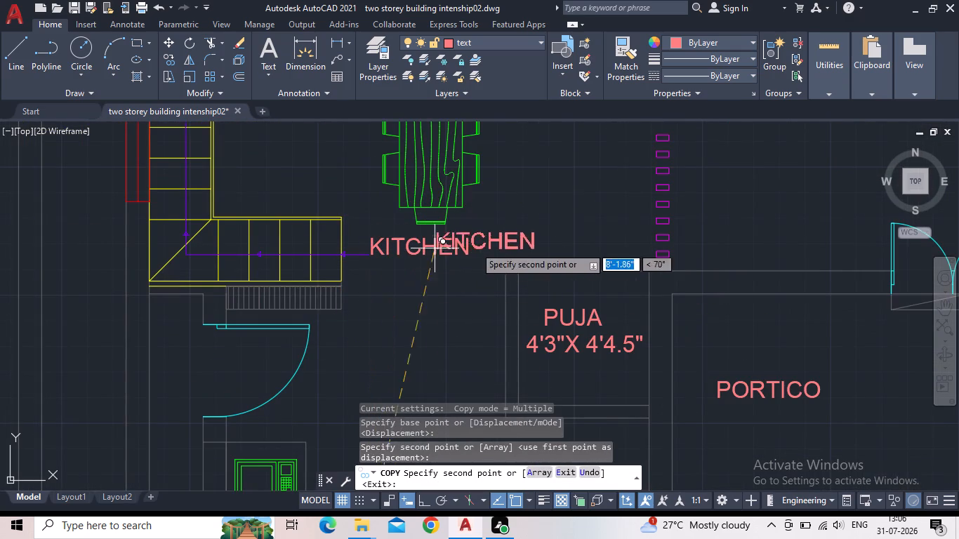
pyautogui.press('Escape')
# Replace the text of the KITCHEN copy beside the staircase with UP.
pyautogui.doubleClick(404, 246)
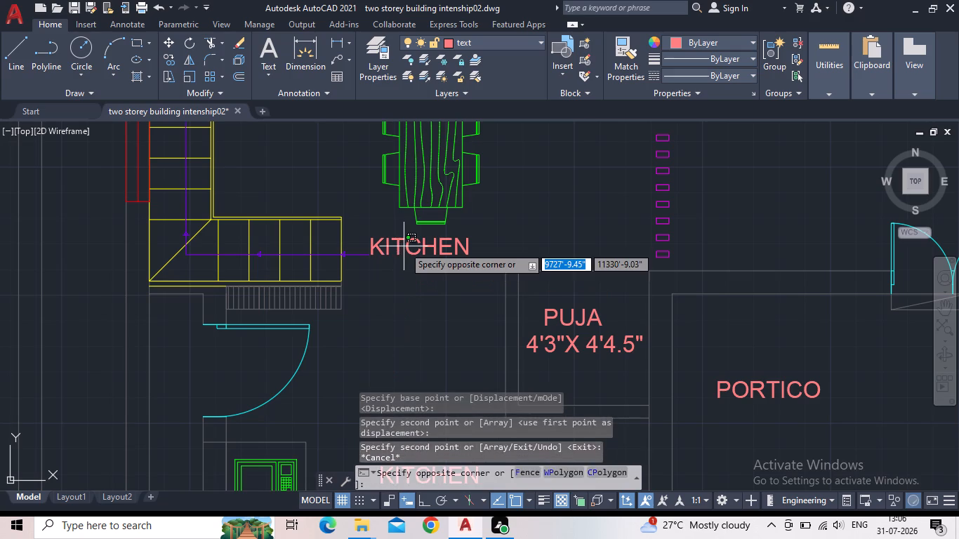
pyautogui.click(402, 246)
pyautogui.tripleClick(390, 255)
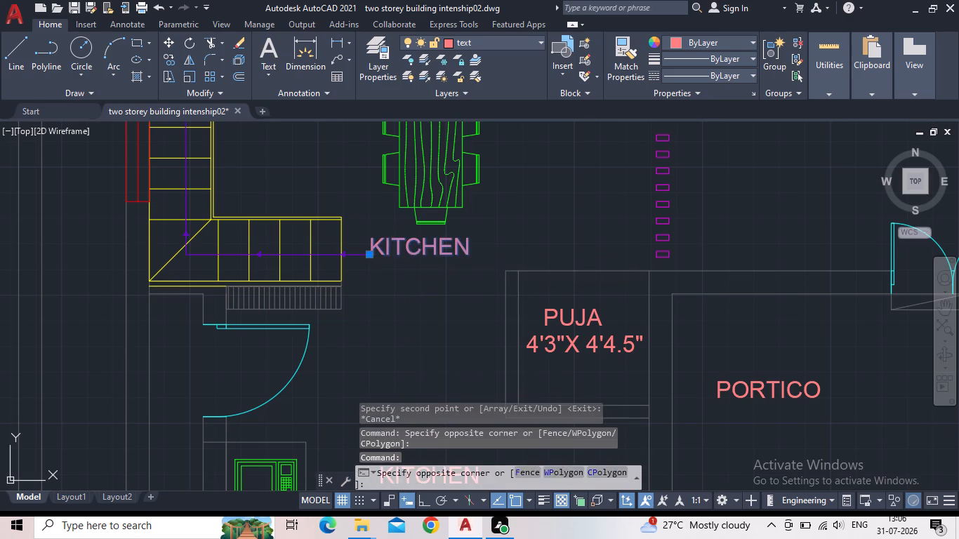
pyautogui.moveTo(468, 248); pyautogui.dragTo(429, 245)
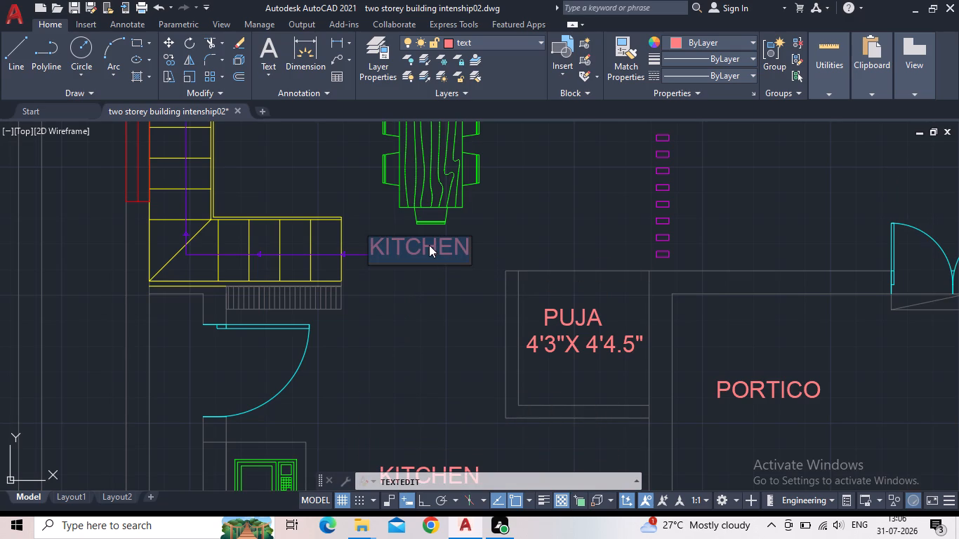
pyautogui.write('UP')
pyautogui.press('Return')
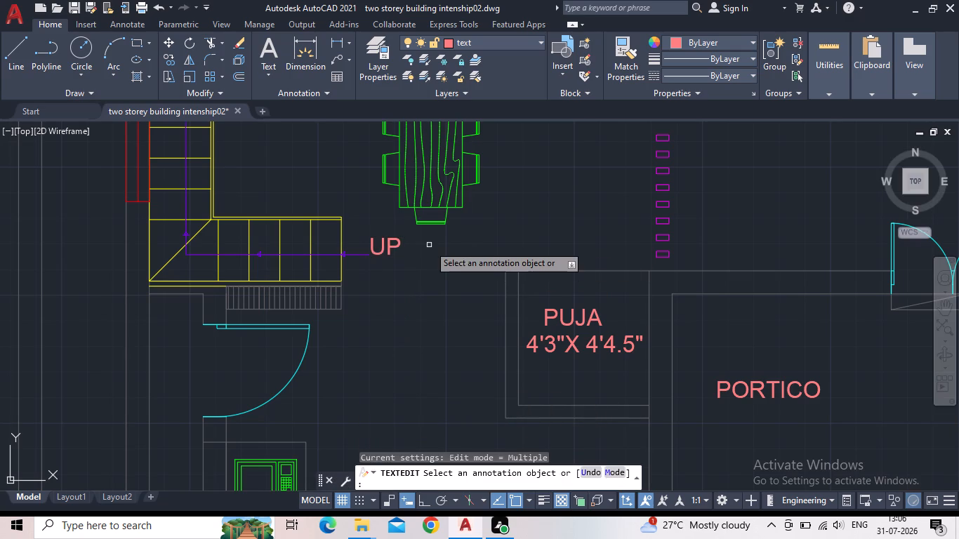
pyautogui.press('Escape')
# Shift the UP label slightly down so it lines up with the end of the staircase direction line.
pyautogui.click(394, 246)
pyautogui.scroll(2, 380, 263)
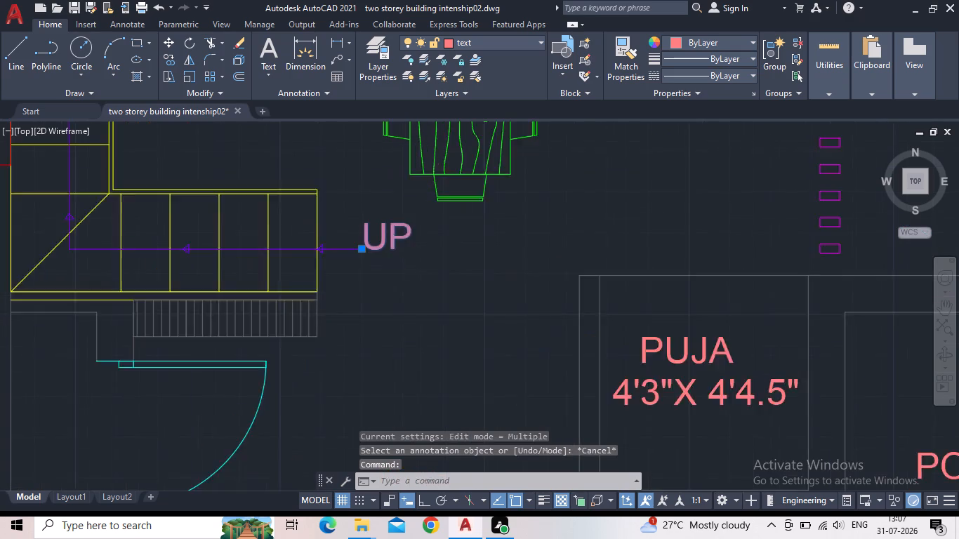
pyautogui.scroll(2, 358, 251)
pyautogui.click(345, 225)
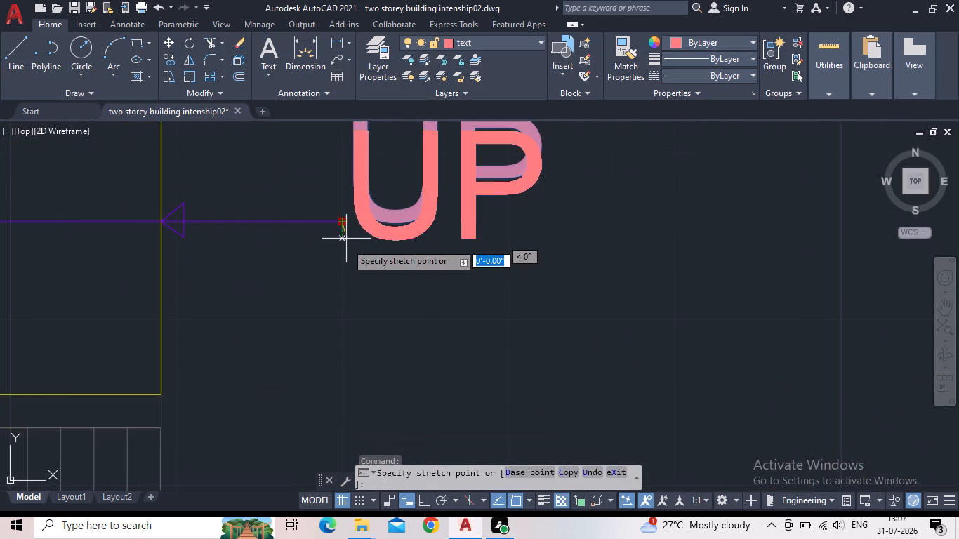
pyautogui.click(333, 265)
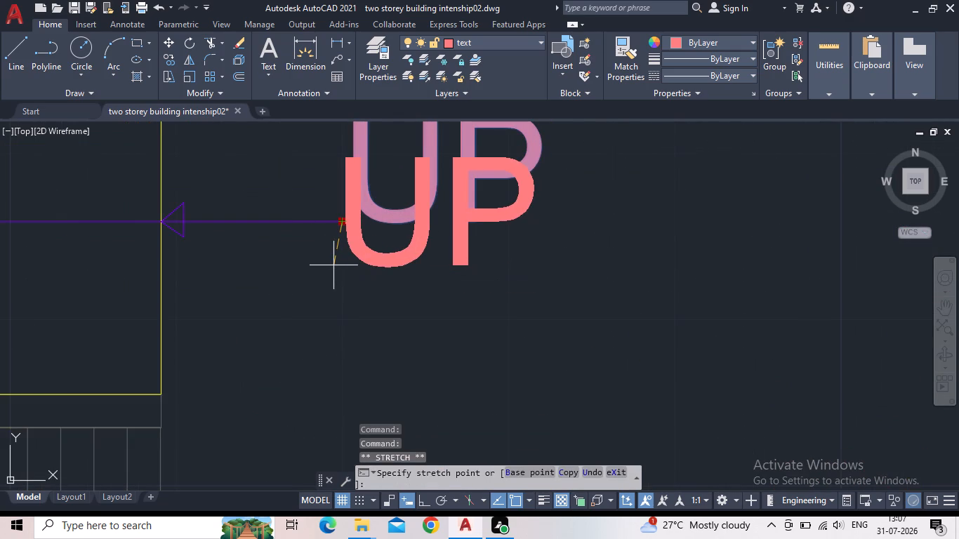
pyautogui.scroll(-2, 478, 252)
pyautogui.press('Escape')
# Examine the UP label's placement relative to the staircase and the surrounding dining area.
pyautogui.scroll(-3, 512, 262)
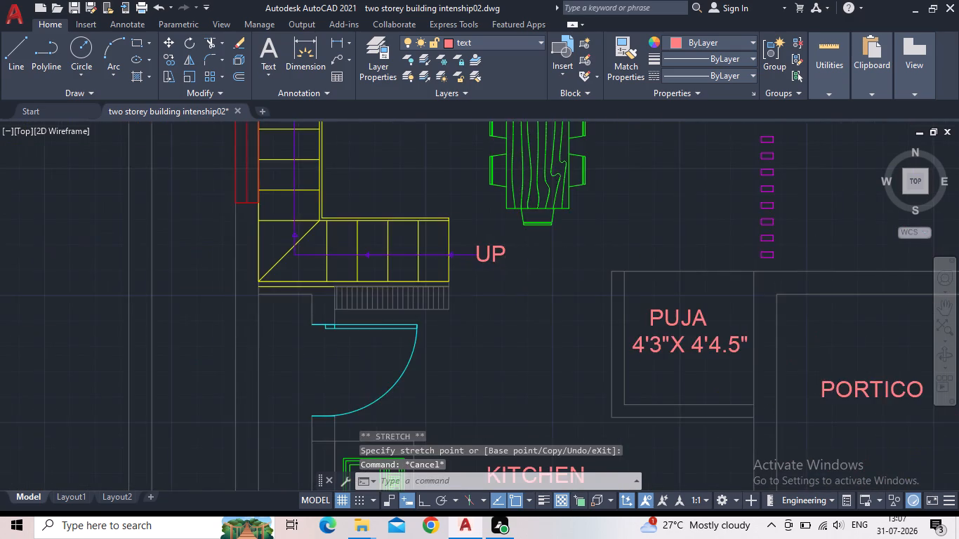
pyautogui.scroll(3, 483, 256)
pyautogui.moveTo(451, 299); pyautogui.dragTo(370, 327, button='middle')
pyautogui.scroll(-4, 370, 328)
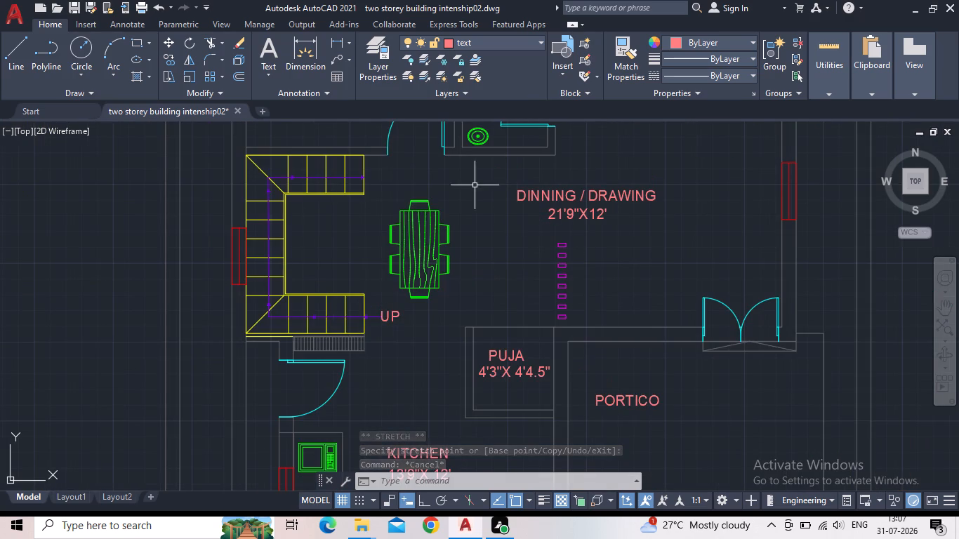
pyautogui.scroll(2, 409, 333)
pyautogui.scroll(1, 360, 306)
pyautogui.scroll(-1, 390, 303)
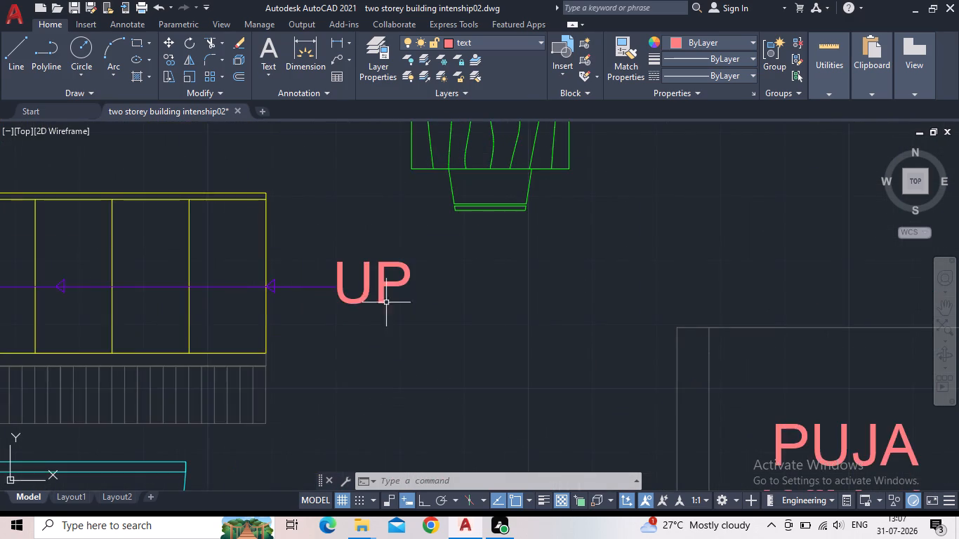
pyautogui.scroll(-2, 388, 302)
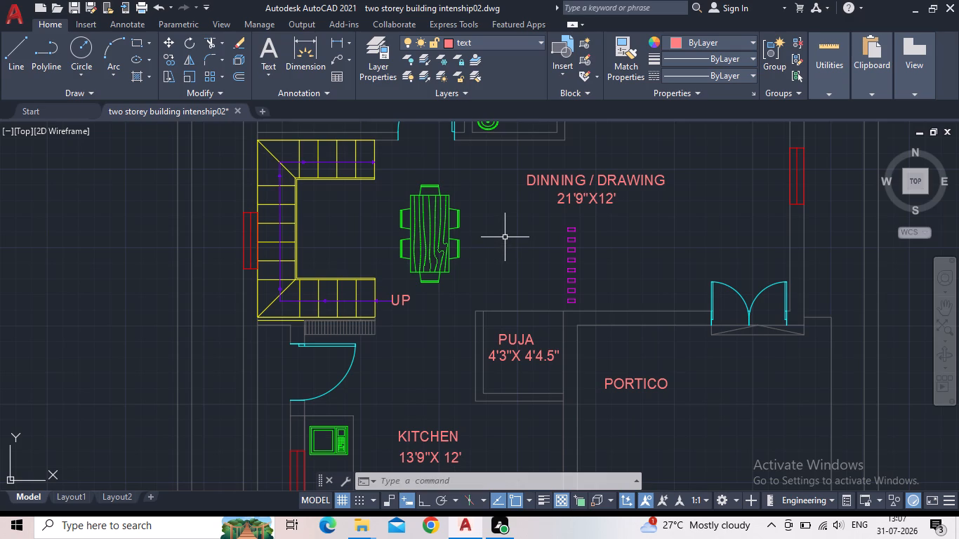
# Copy the KITCHEN label into the empty space west of the plot boundary, level with the kitchen.
pyautogui.scroll(-1, 390, 387)
pyautogui.moveTo(390, 387); pyautogui.dragTo(376, 335, button='middle')
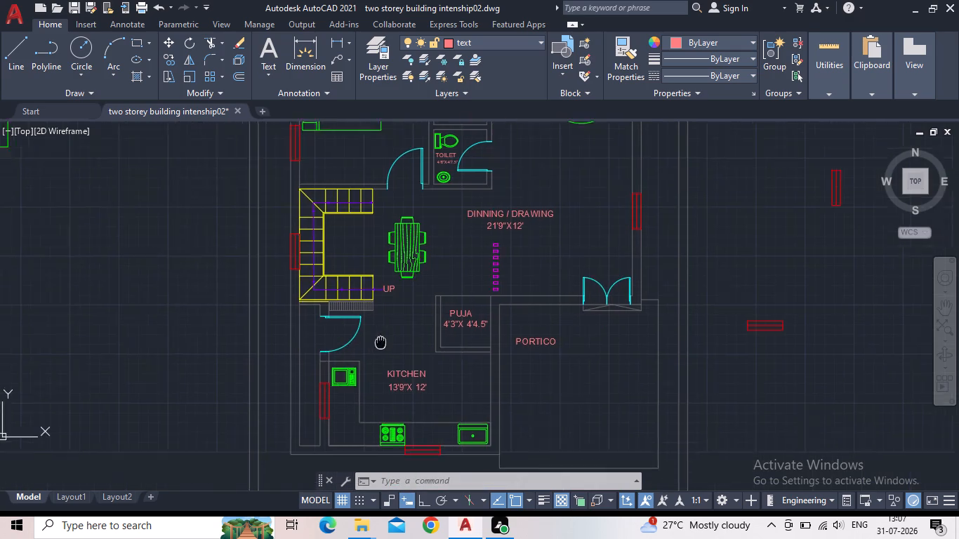
pyautogui.moveTo(376, 335); pyautogui.dragTo(366, 329, button='middle')
pyautogui.press('c')
pyautogui.press('o')
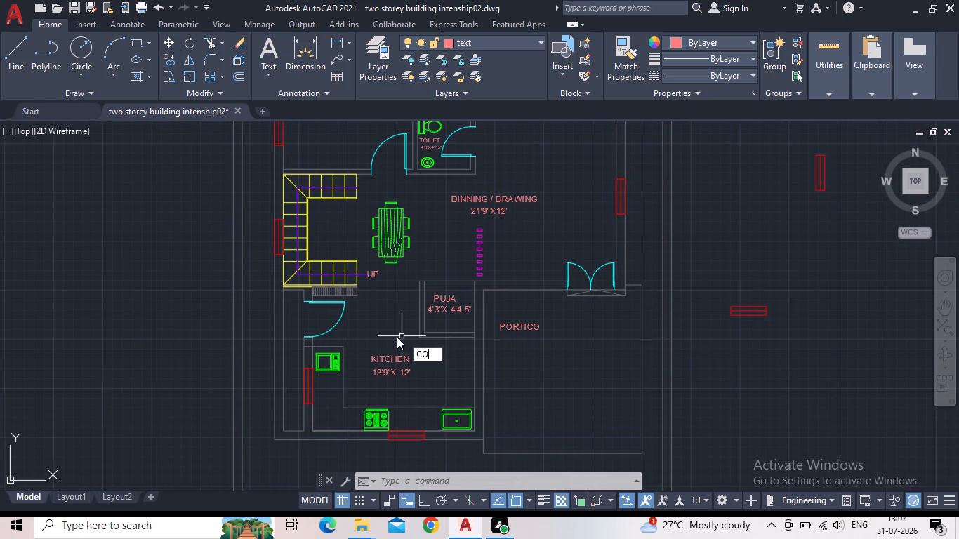
pyautogui.press('Return')
pyautogui.scroll(2, 373, 358)
pyautogui.click(400, 364)
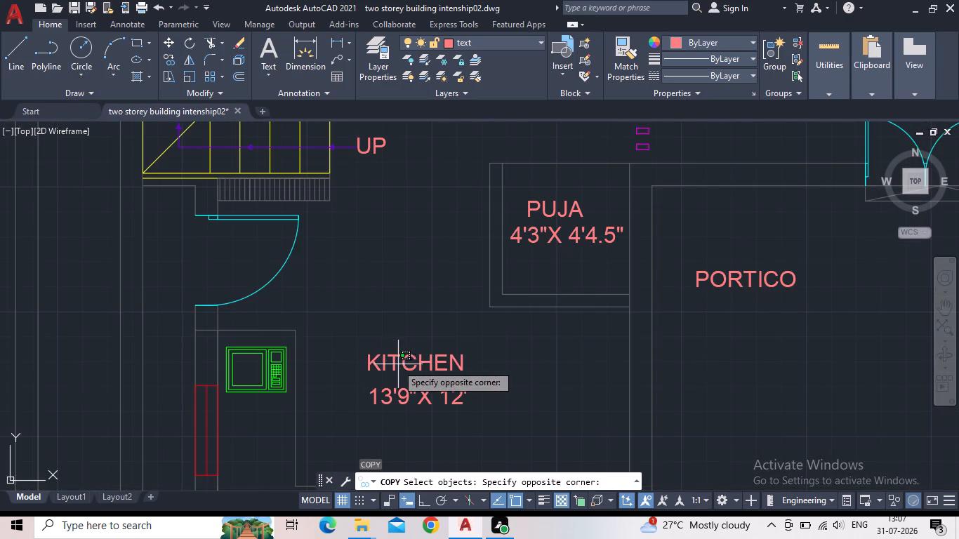
pyautogui.click(384, 363)
pyautogui.press('space')
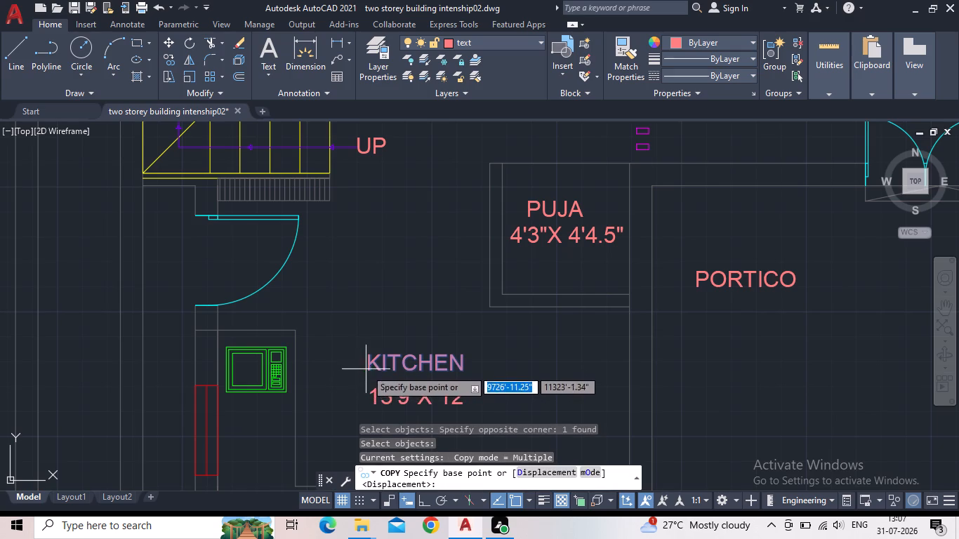
pyautogui.click(366, 372)
pyautogui.moveTo(185, 322); pyautogui.dragTo(392, 269, button='middle')
pyautogui.scroll(-2, 416, 266)
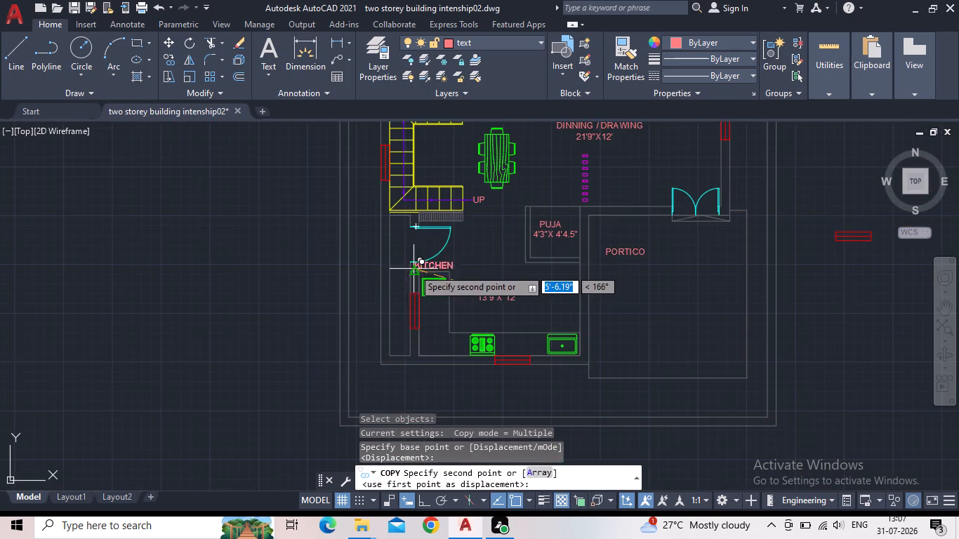
pyautogui.moveTo(447, 220); pyautogui.dragTo(475, 189, button='middle')
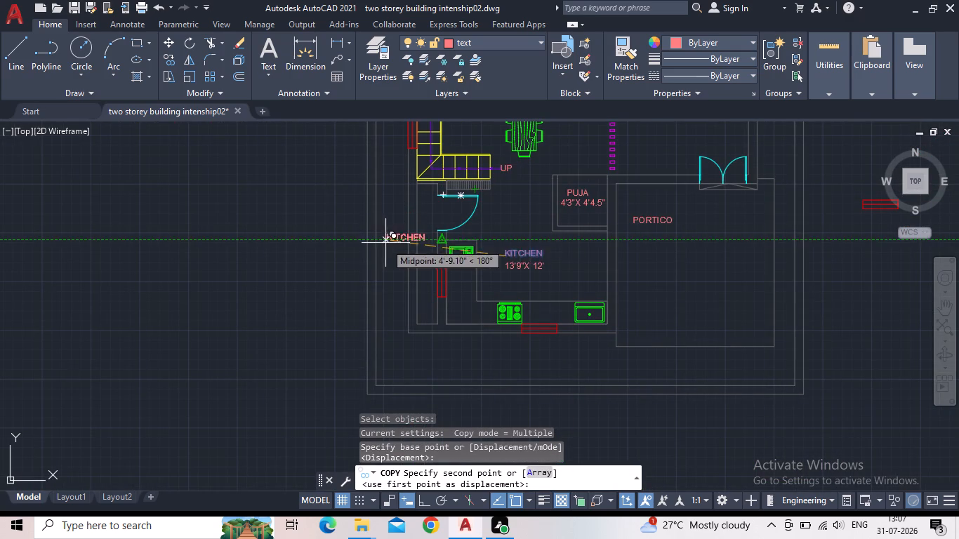
pyautogui.click(293, 239)
pyautogui.press('Escape')
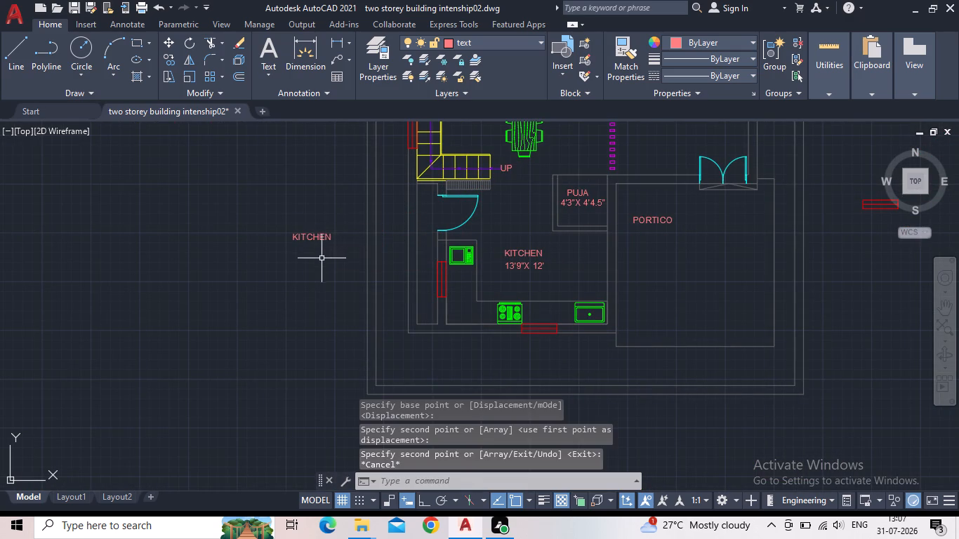
# Turn on Ortho and rotate the KITCHEN copy outside the plot 90° counterclockwise about its lower-left corner.
pyautogui.click(430, 503)
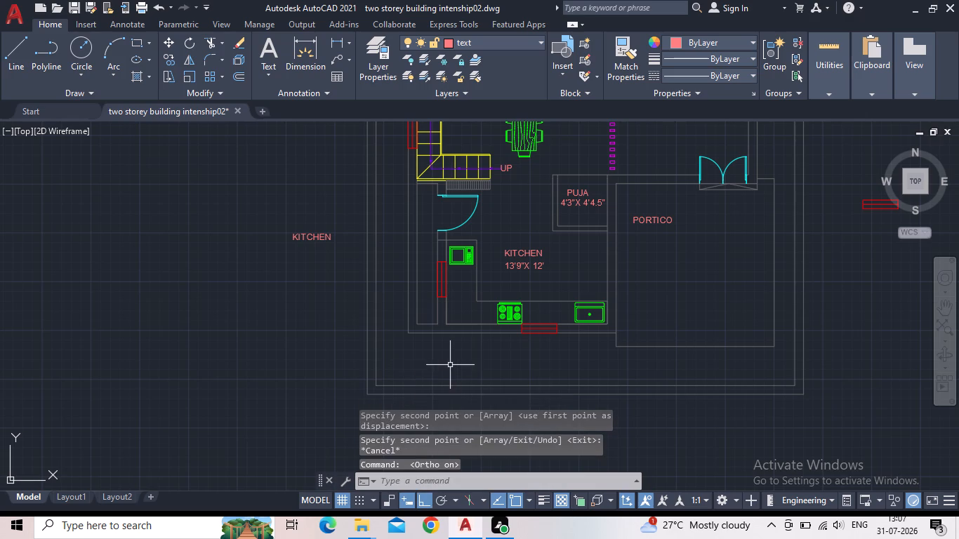
pyautogui.write('RO')
pyautogui.press('Return')
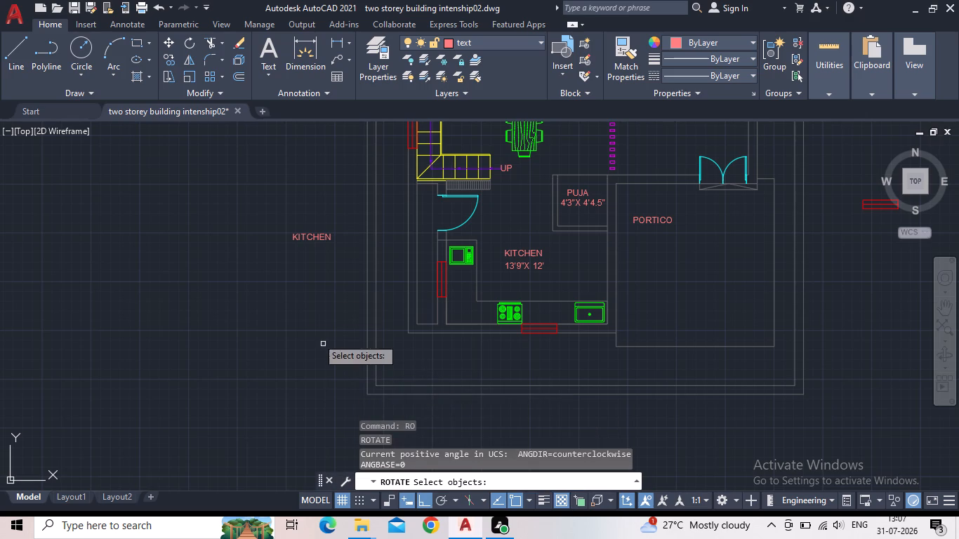
pyautogui.moveTo(335, 272); pyautogui.dragTo(331, 262)
pyautogui.click(282, 190)
pyautogui.press('space')
pyautogui.scroll(2, 291, 238)
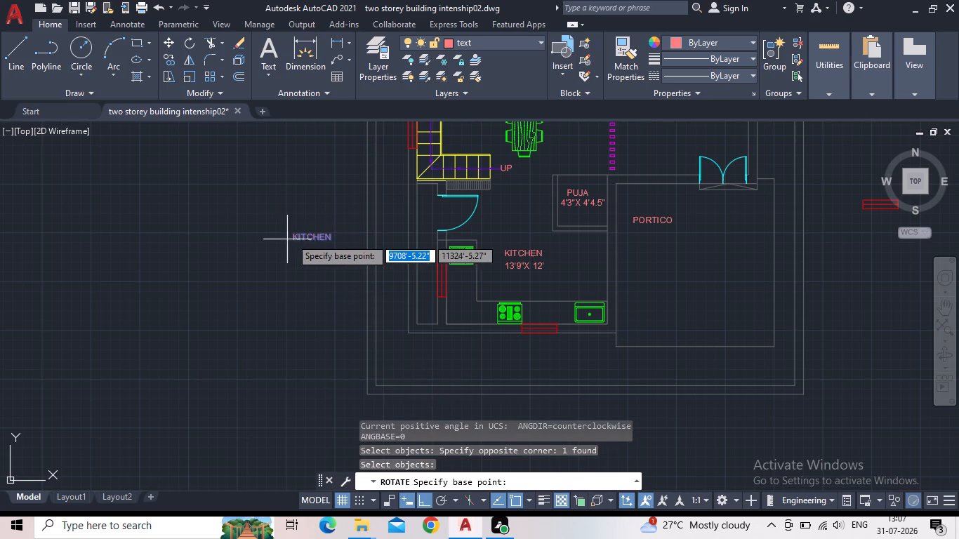
pyautogui.scroll(2, 291, 238)
pyautogui.moveTo(296, 242); pyautogui.dragTo(301, 253)
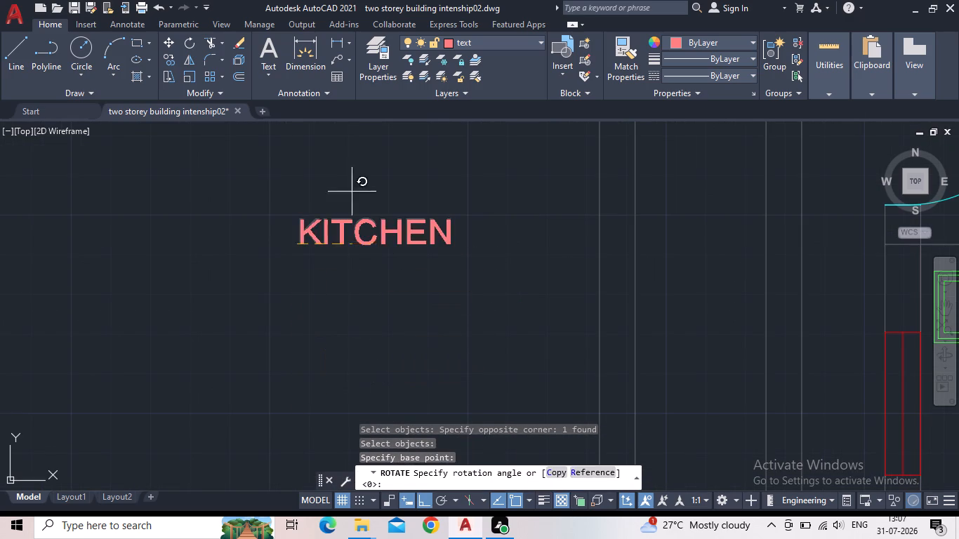
pyautogui.click(291, 161)
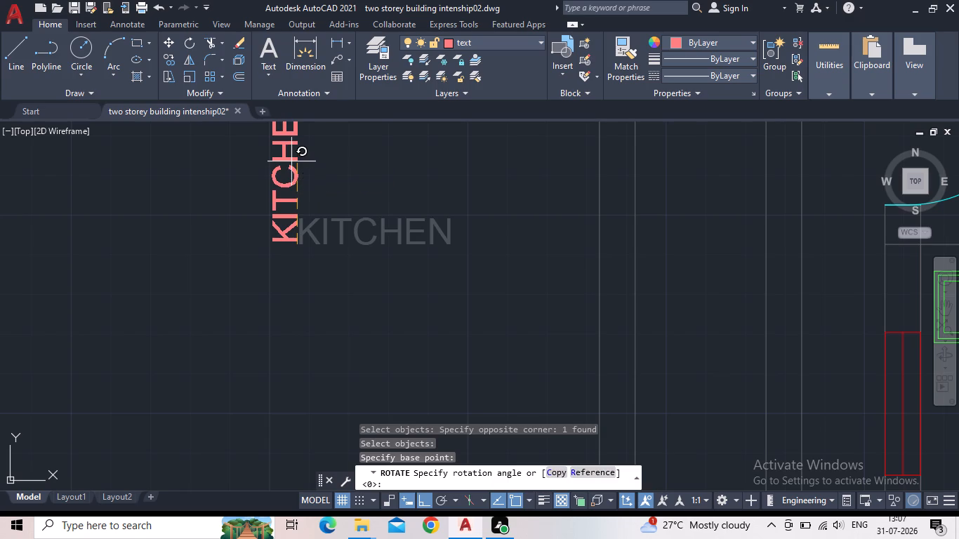
pyautogui.press('Escape')
# Change the text of the rotated KITCHEN copy outside the plot to UTILITY.
pyautogui.scroll(-2, 340, 188)
pyautogui.moveTo(331, 235); pyautogui.dragTo(329, 276, button='middle')
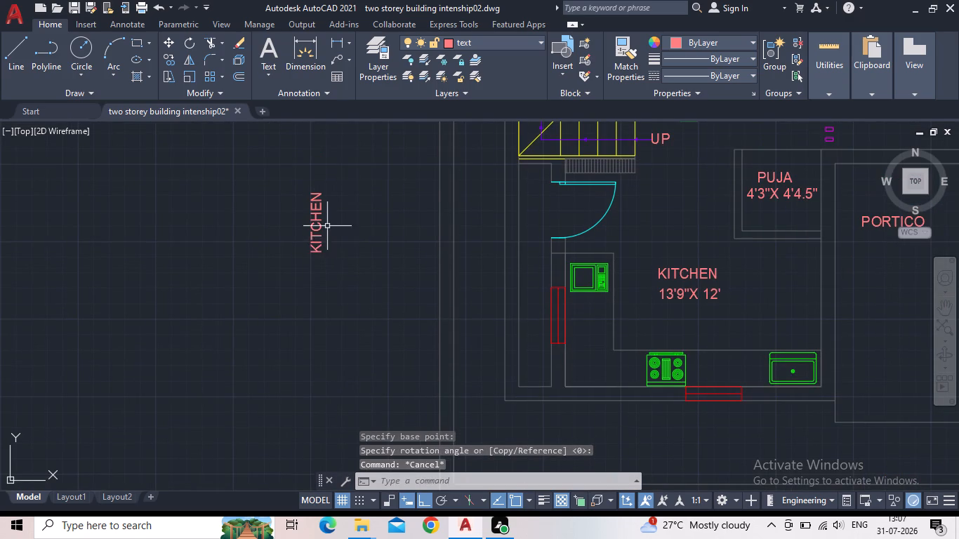
pyautogui.tripleClick(315, 213)
pyautogui.click(316, 211)
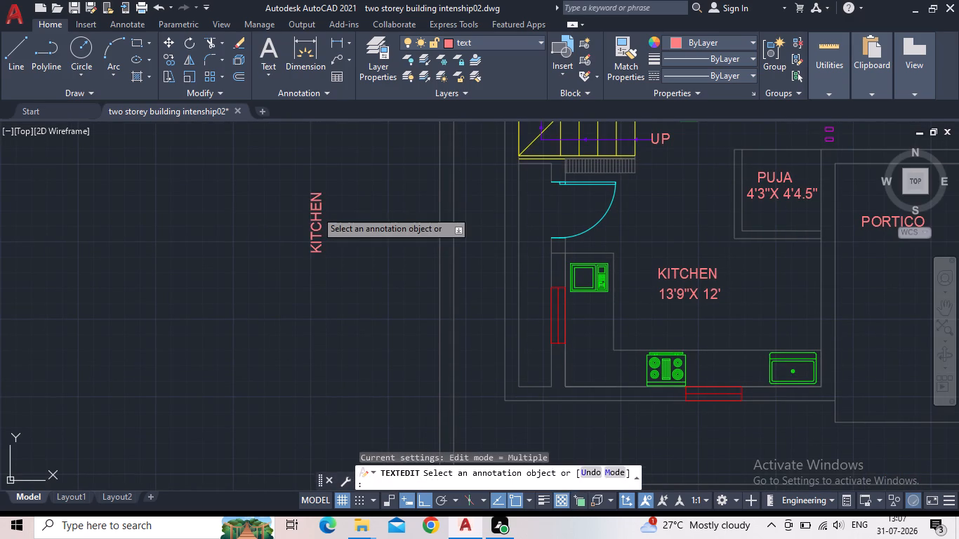
pyautogui.click(316, 207)
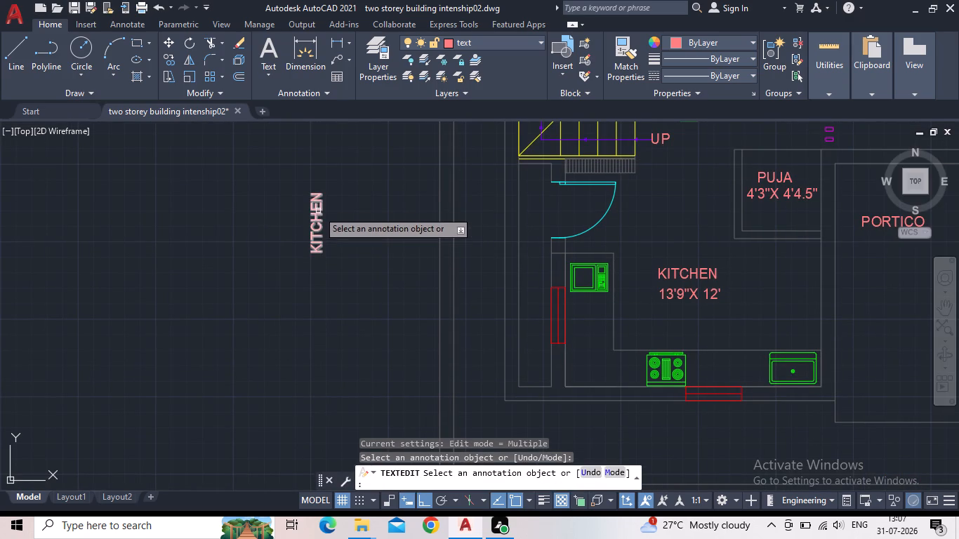
pyautogui.press('Escape')
pyautogui.press('Escape')
pyautogui.press('Escape')
pyautogui.doubleClick(318, 211)
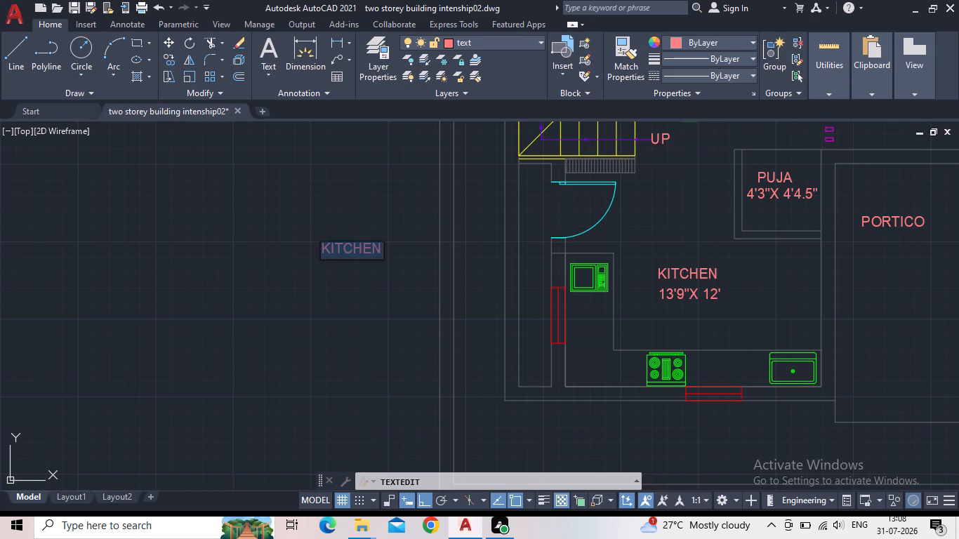
pyautogui.write('UT')
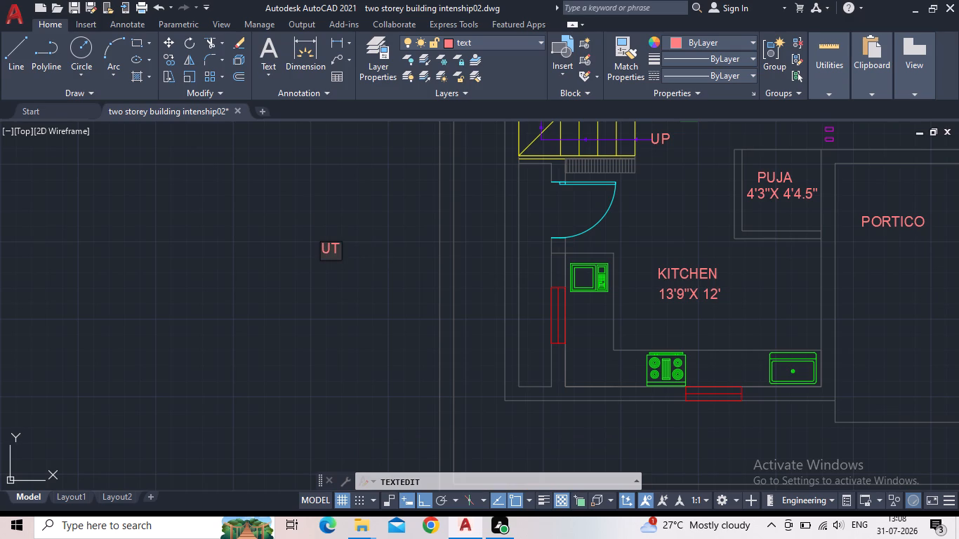
pyautogui.write('ILITY')
pyautogui.press('Return')
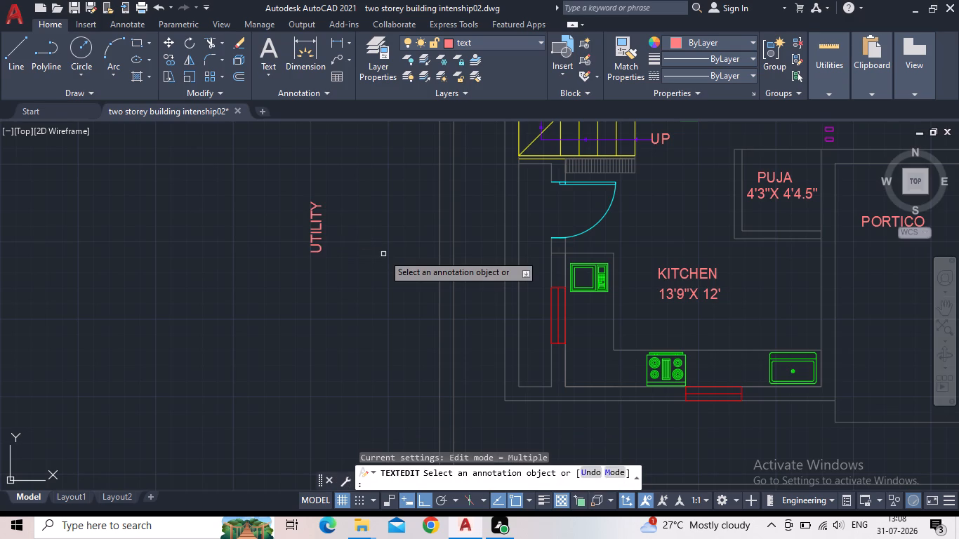
pyautogui.press('Escape')
# Turn off Ortho and move the vertical UTILITY label into the strip between the plot boundary and the kitchen's west side.
pyautogui.moveTo(390, 248); pyautogui.dragTo(359, 243)
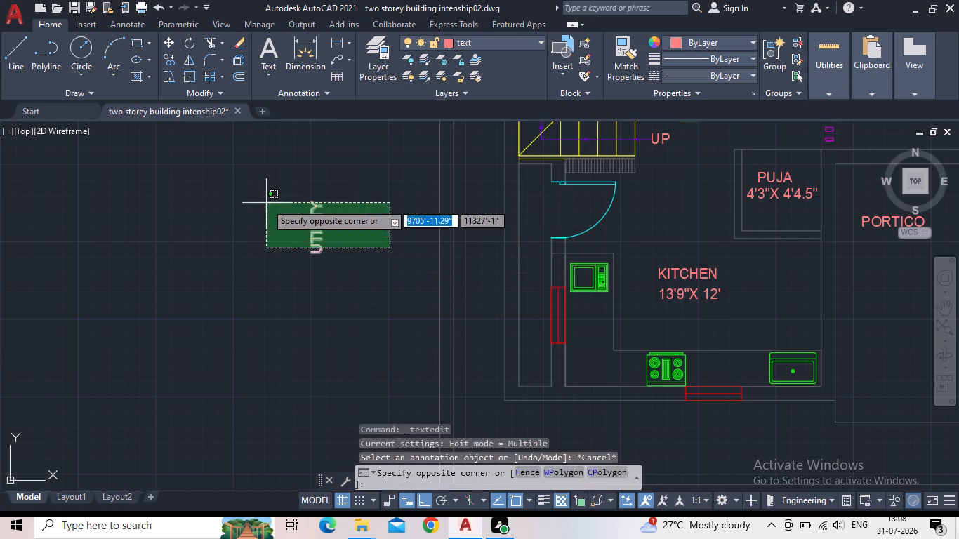
pyautogui.click(266, 203)
pyautogui.scroll(2, 312, 265)
pyautogui.moveTo(333, 236); pyautogui.dragTo(348, 240)
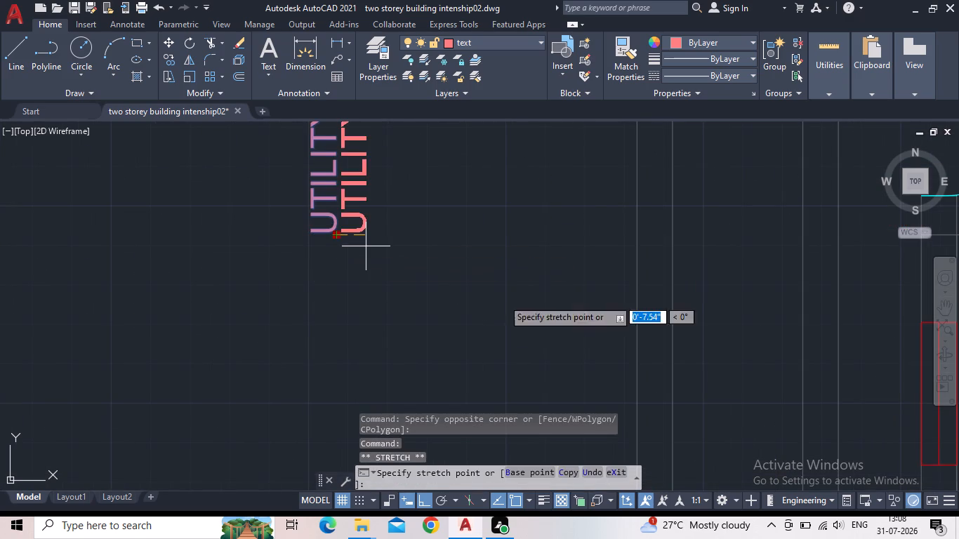
pyautogui.moveTo(601, 317); pyautogui.dragTo(318, 305, button='middle')
pyautogui.scroll(-1, 312, 305)
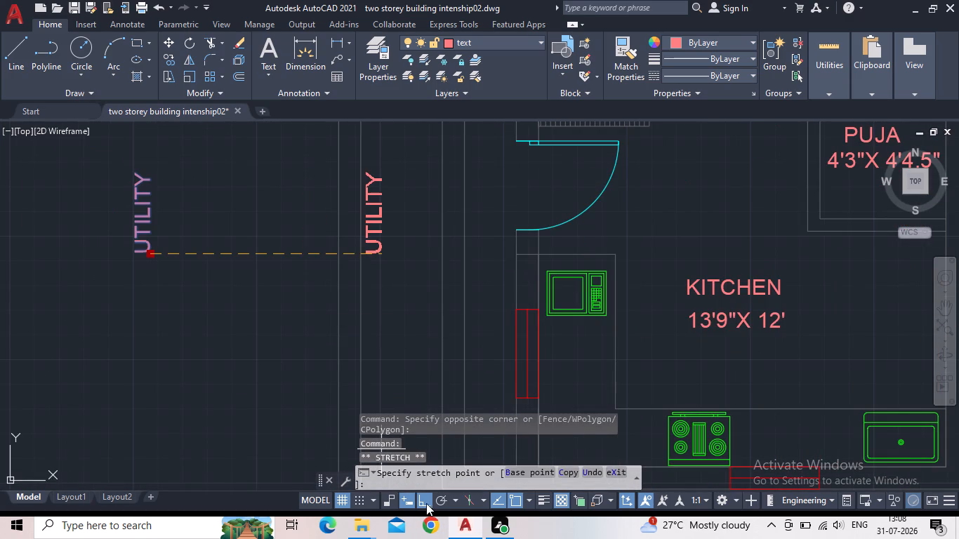
pyautogui.click(426, 503)
pyautogui.moveTo(472, 384); pyautogui.dragTo(408, 301, button='middle')
pyautogui.scroll(-2, 404, 298)
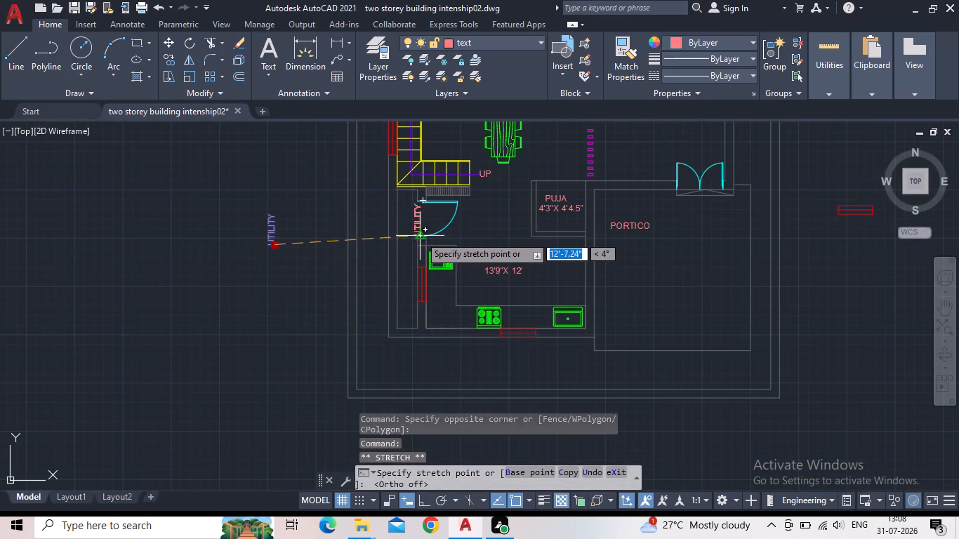
pyautogui.click(376, 270)
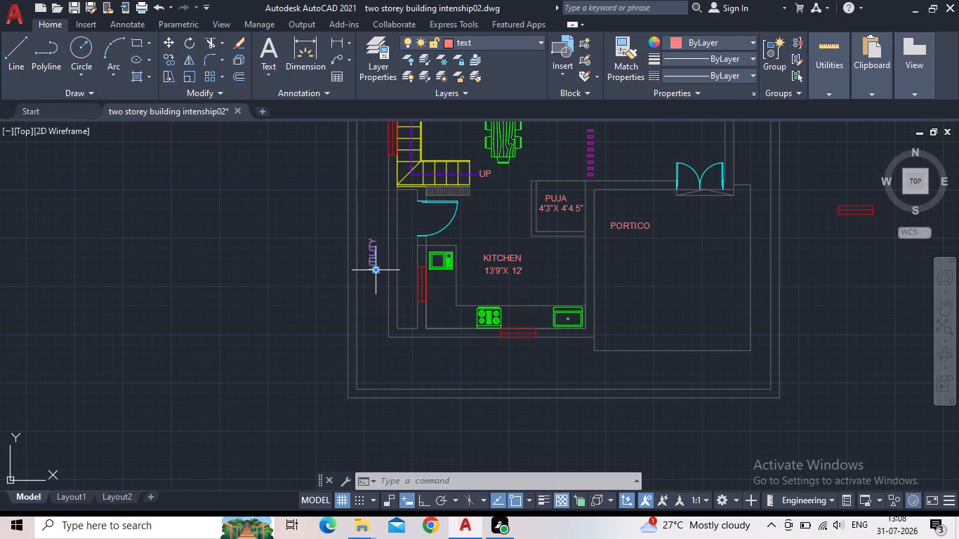
pyautogui.press('Escape')
# Extend the wall lines below the staircase and at the kitchen's southwest corner west to the outer wall face.
pyautogui.scroll(1, 371, 338)
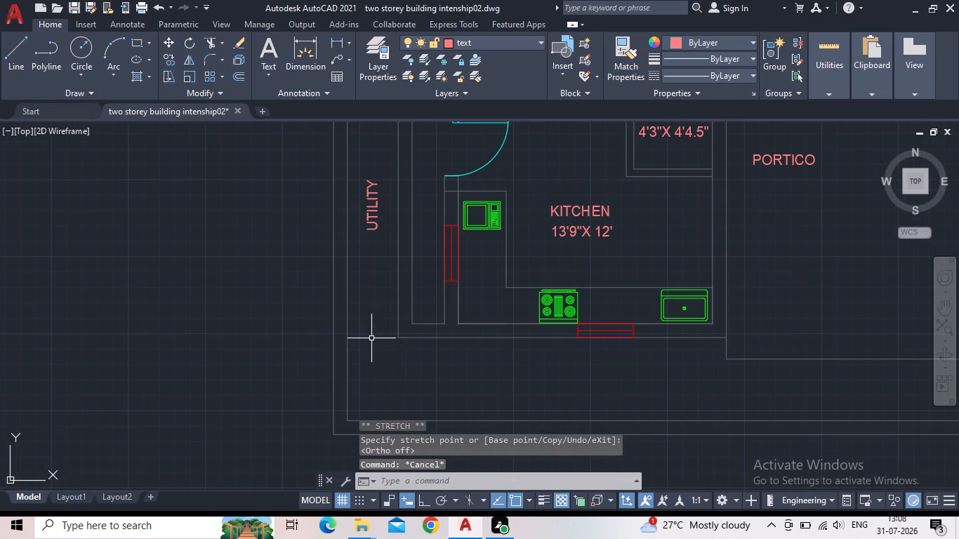
pyautogui.press('e')
pyautogui.press('x')
pyautogui.press('Return')
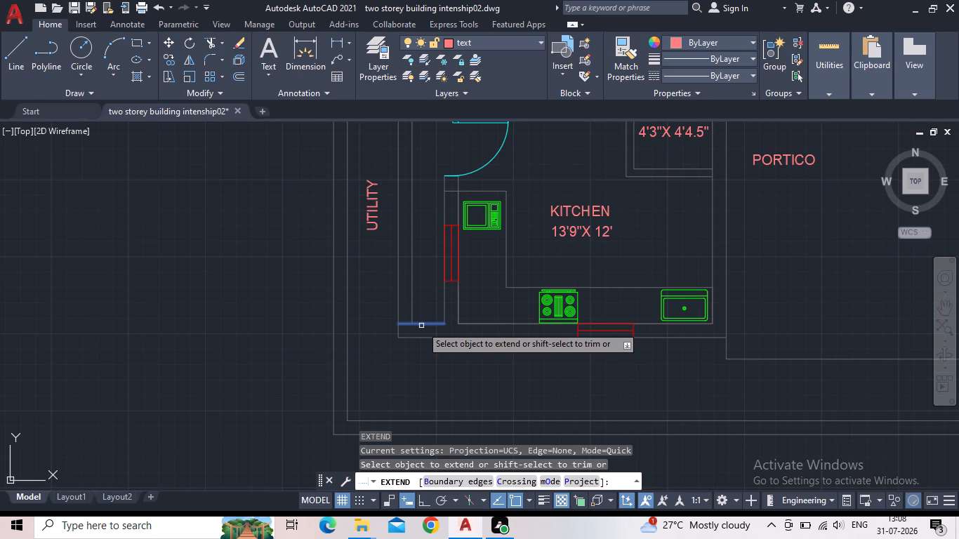
pyautogui.click(421, 326)
pyautogui.moveTo(364, 292); pyautogui.dragTo(362, 335, button='middle')
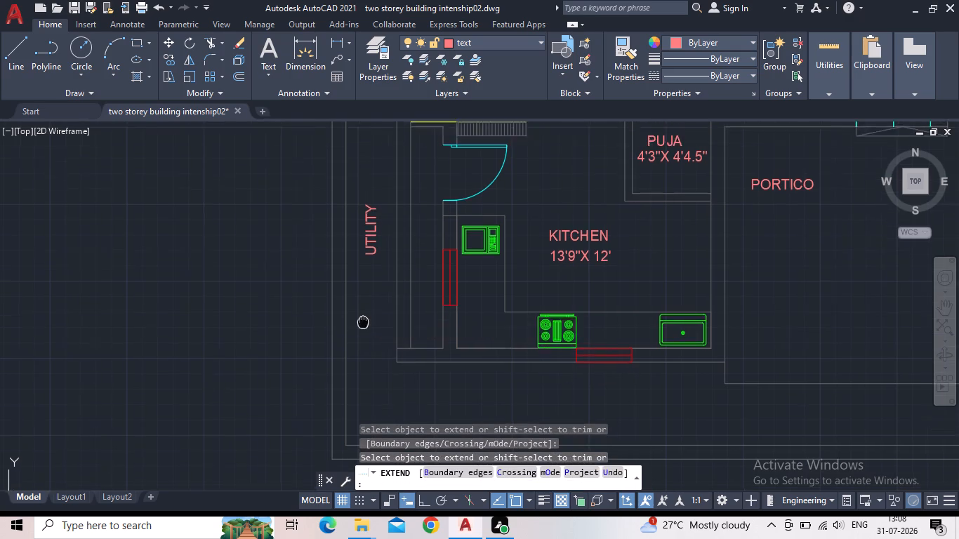
pyautogui.moveTo(362, 335); pyautogui.dragTo(341, 425, button='middle')
pyautogui.scroll(2, 390, 234)
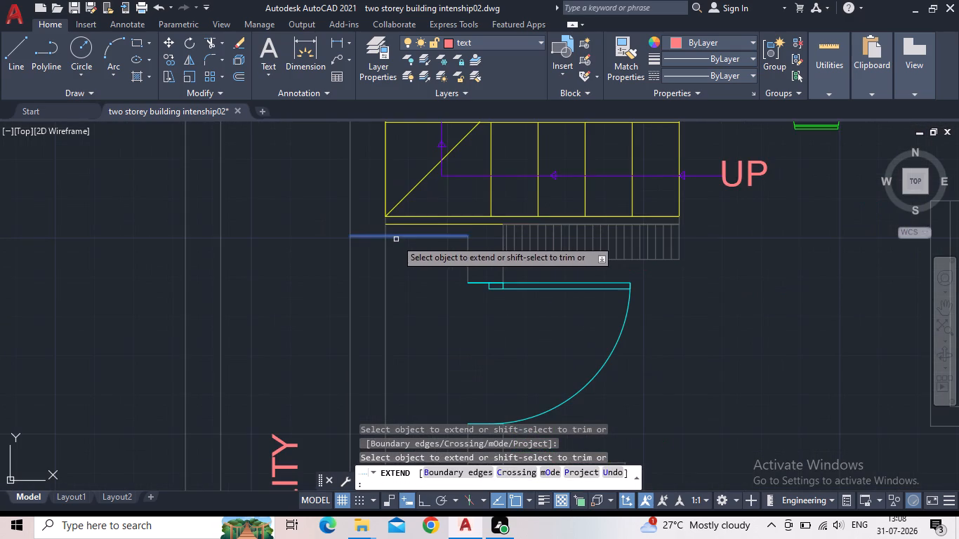
pyautogui.click(399, 234)
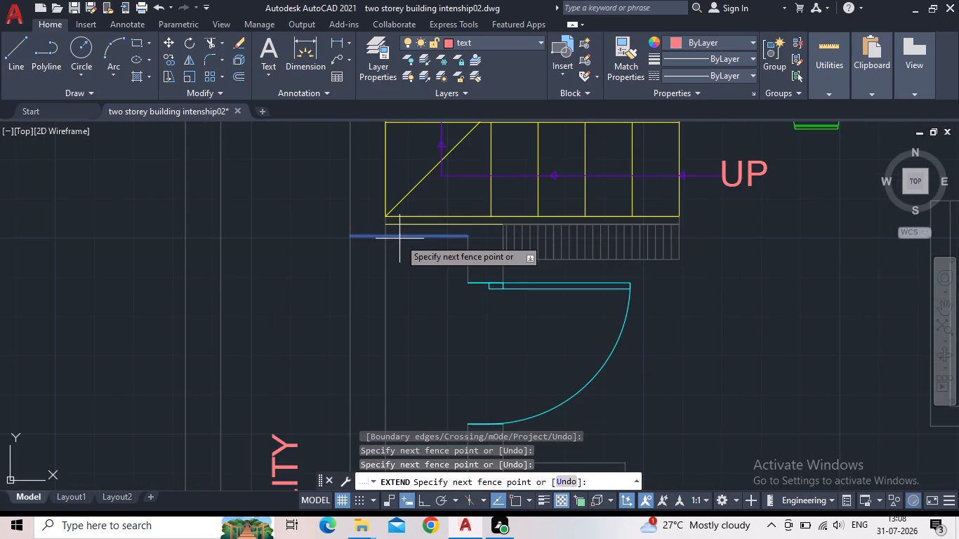
pyautogui.click(399, 239)
pyautogui.press('Escape')
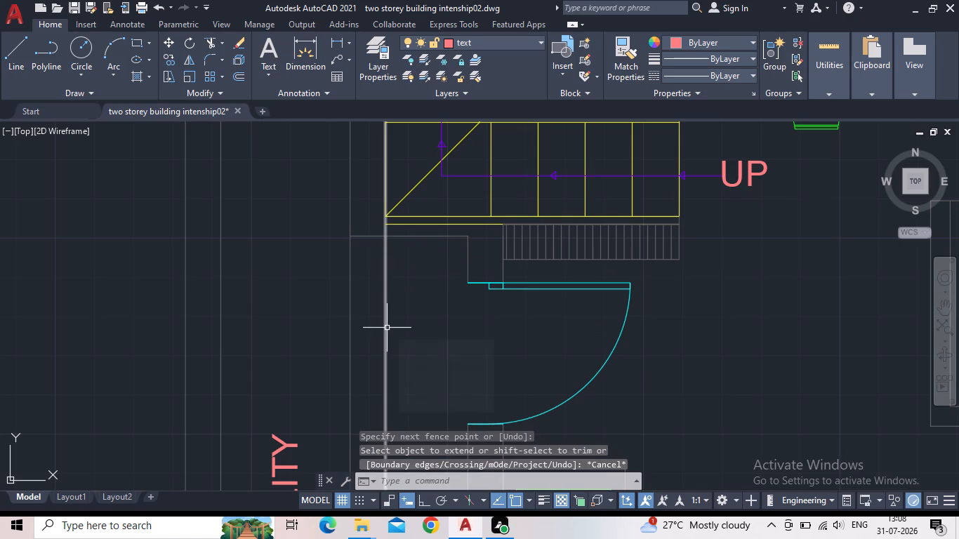
# Trim away both lines of the outer west wall between the staircase and the kitchen's south wall.
pyautogui.press('t')
pyautogui.press('r')
pyautogui.press('Return')
pyautogui.moveTo(406, 324); pyautogui.dragTo(395, 321)
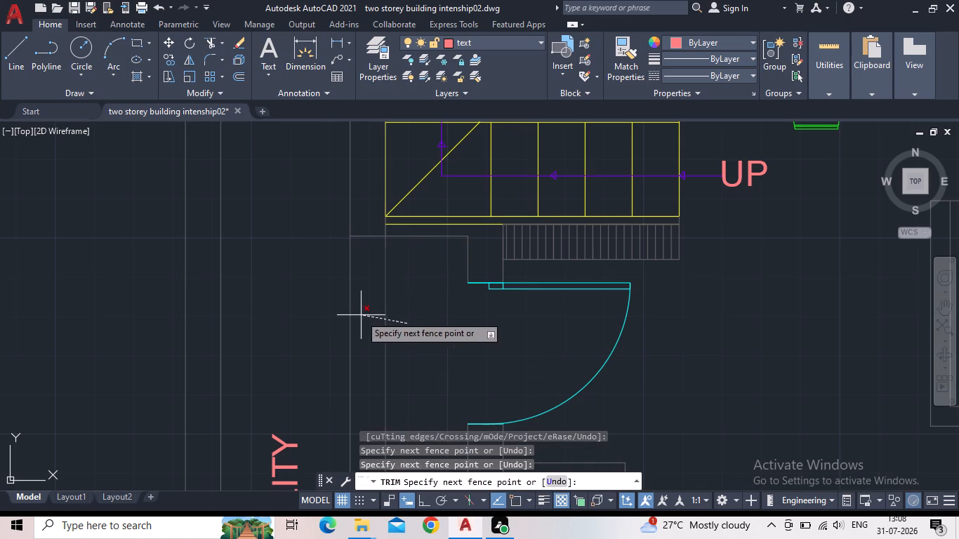
pyautogui.click(327, 312)
pyautogui.scroll(-4, 337, 311)
pyautogui.moveTo(350, 326); pyautogui.dragTo(360, 284, button='middle')
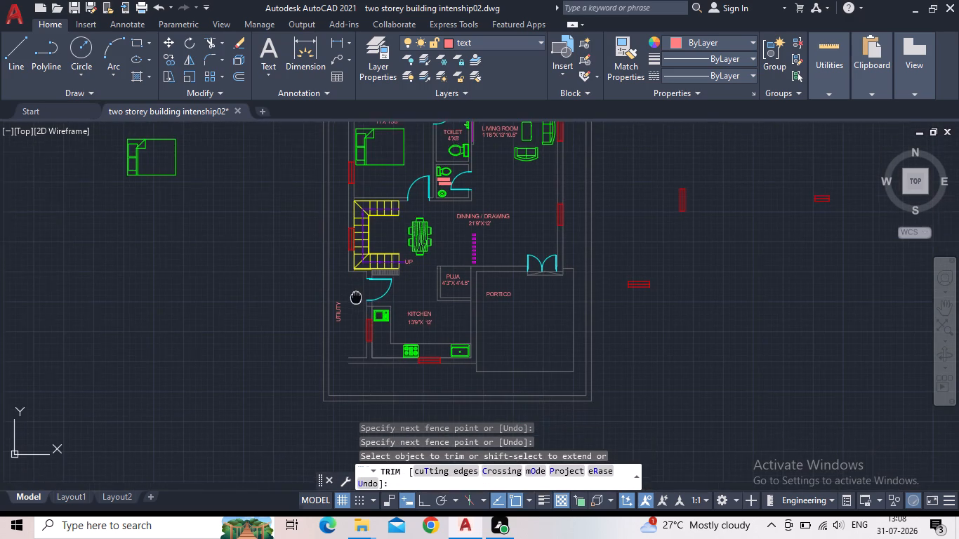
pyautogui.press('Escape')
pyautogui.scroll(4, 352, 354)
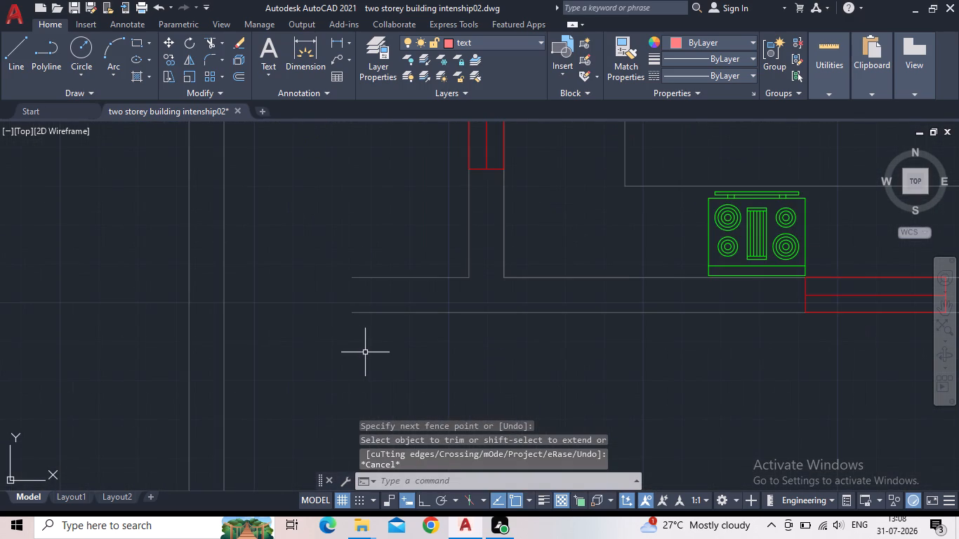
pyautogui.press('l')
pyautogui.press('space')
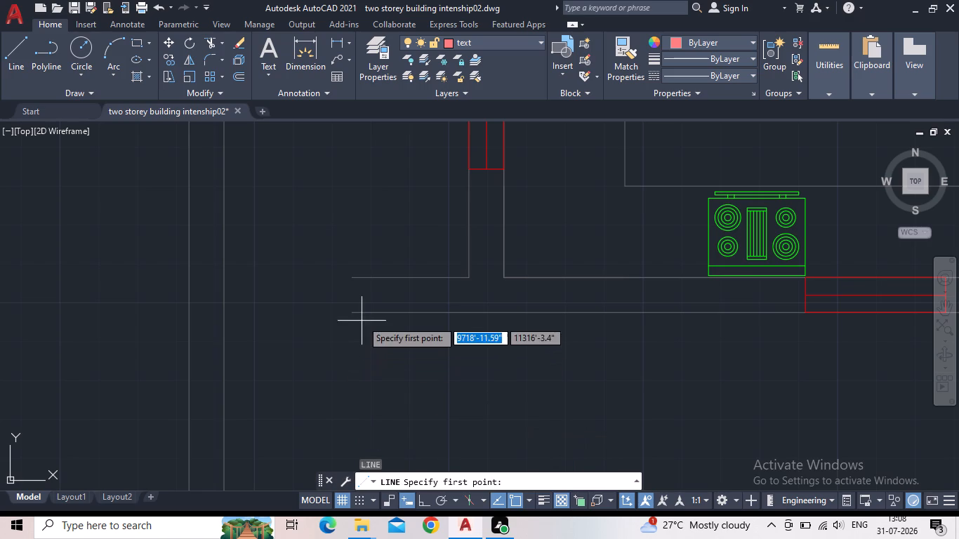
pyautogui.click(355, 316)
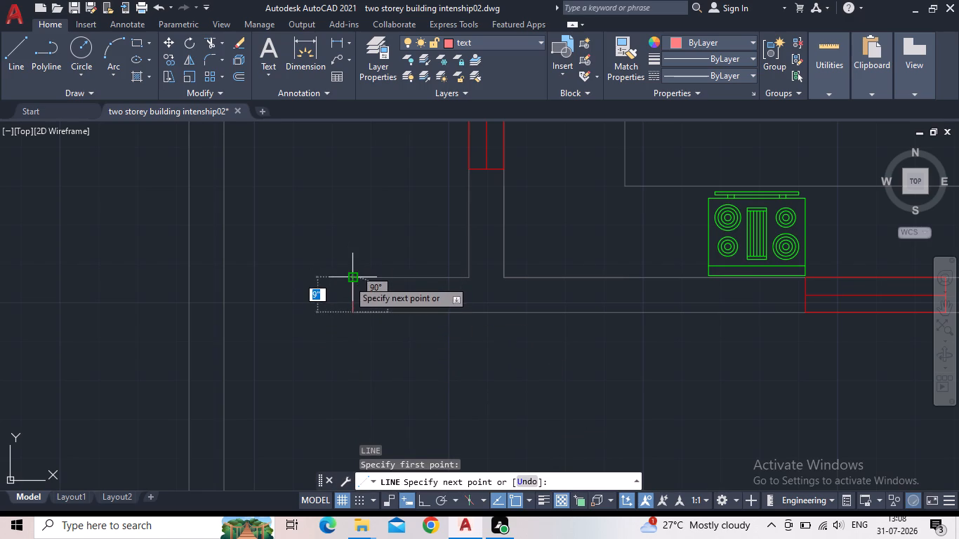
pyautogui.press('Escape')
# Make floor the current layer and close the open west end of the kitchen's south wall with a 9" line.
pyautogui.scroll(-1, 328, 299)
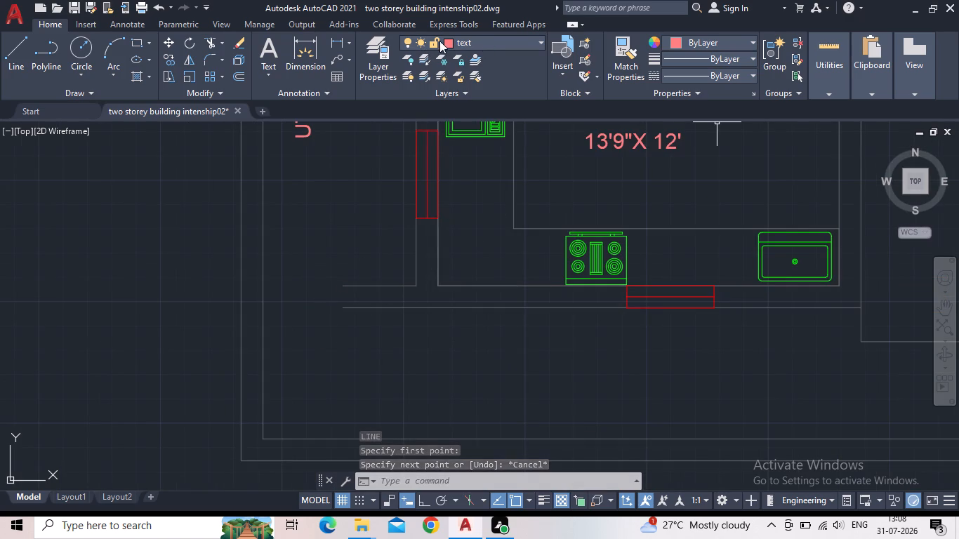
pyautogui.click(375, 41)
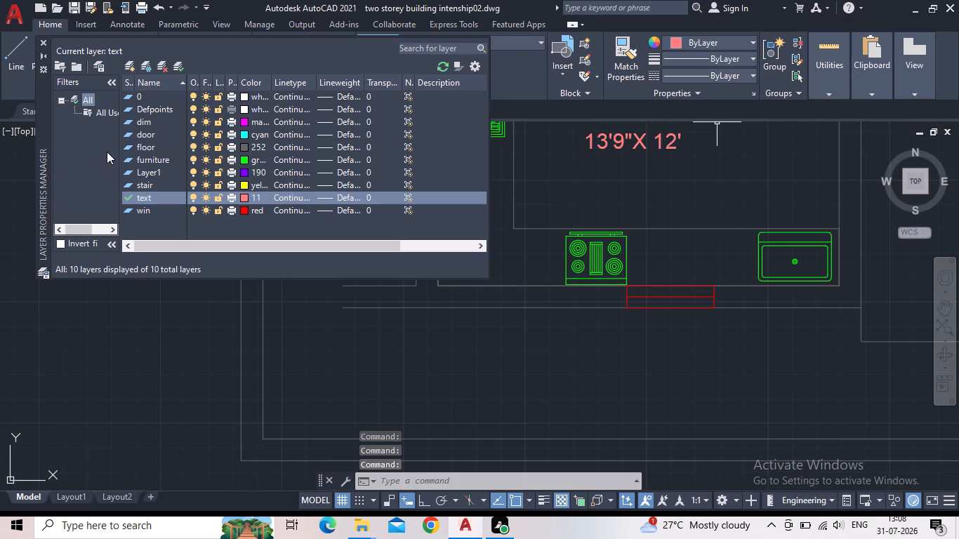
pyautogui.doubleClick(128, 145)
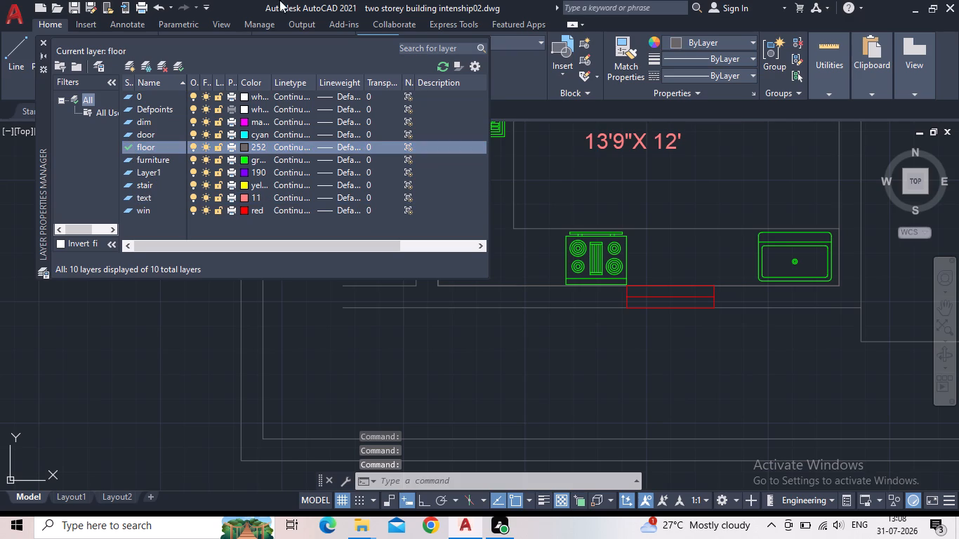
pyautogui.click(42, 41)
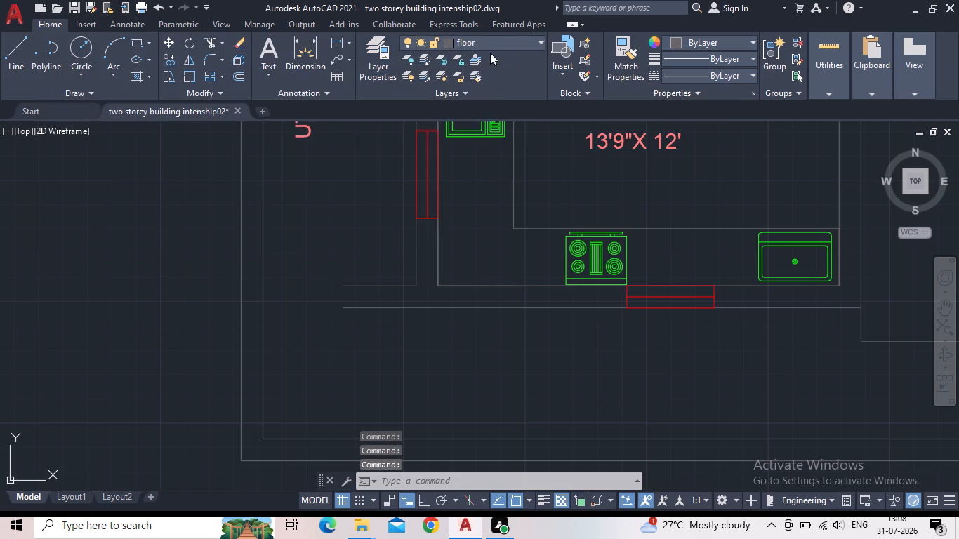
pyautogui.press('space')
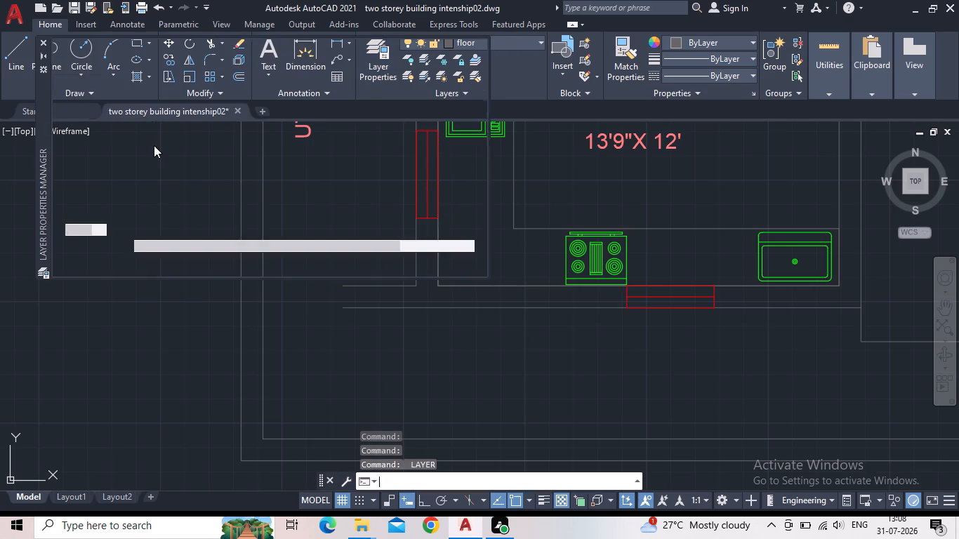
pyautogui.press('Escape')
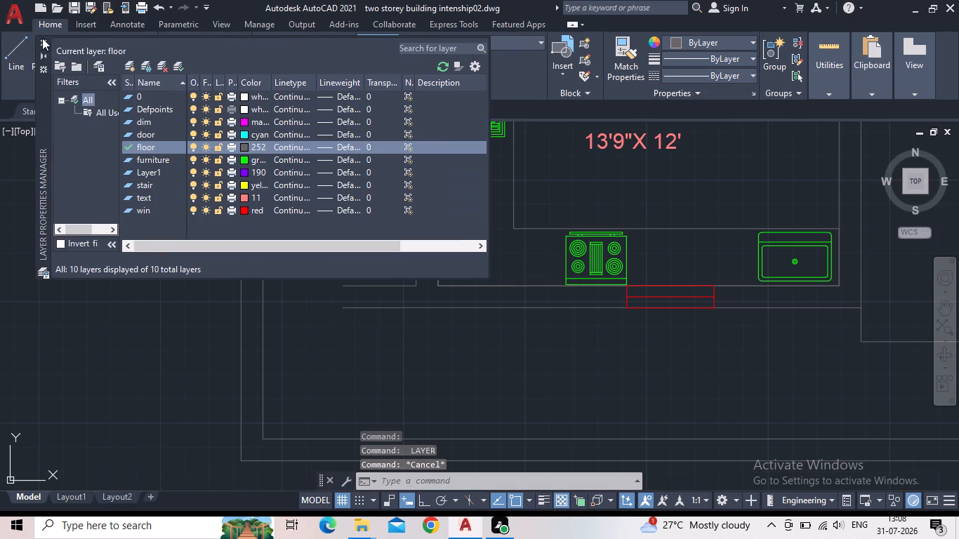
pyautogui.click(42, 38)
pyautogui.click(20, 49)
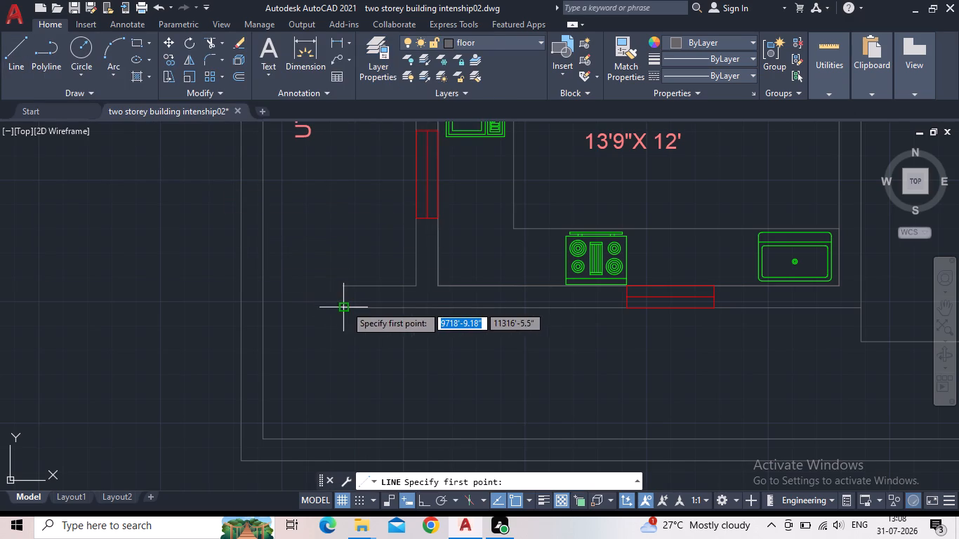
pyautogui.click(347, 307)
pyautogui.click(340, 285)
pyautogui.press('Escape')
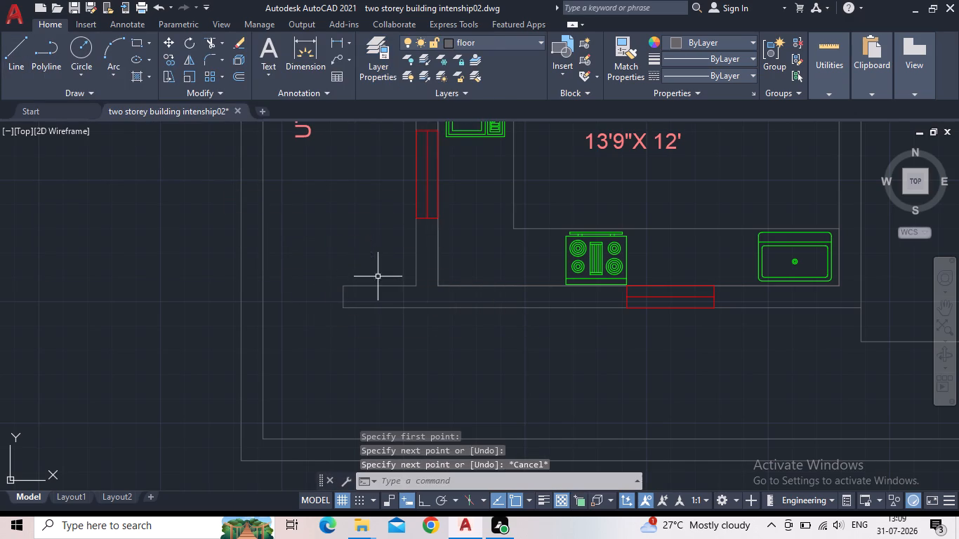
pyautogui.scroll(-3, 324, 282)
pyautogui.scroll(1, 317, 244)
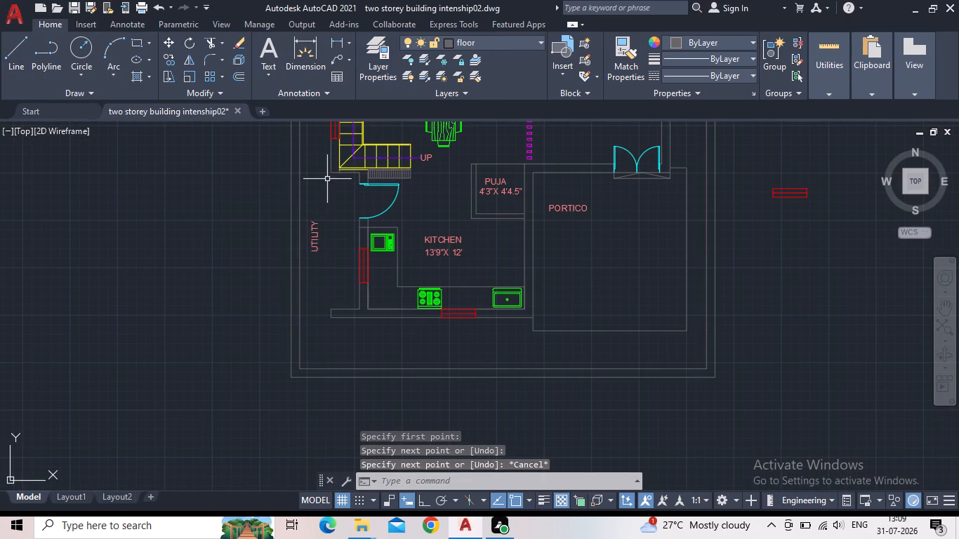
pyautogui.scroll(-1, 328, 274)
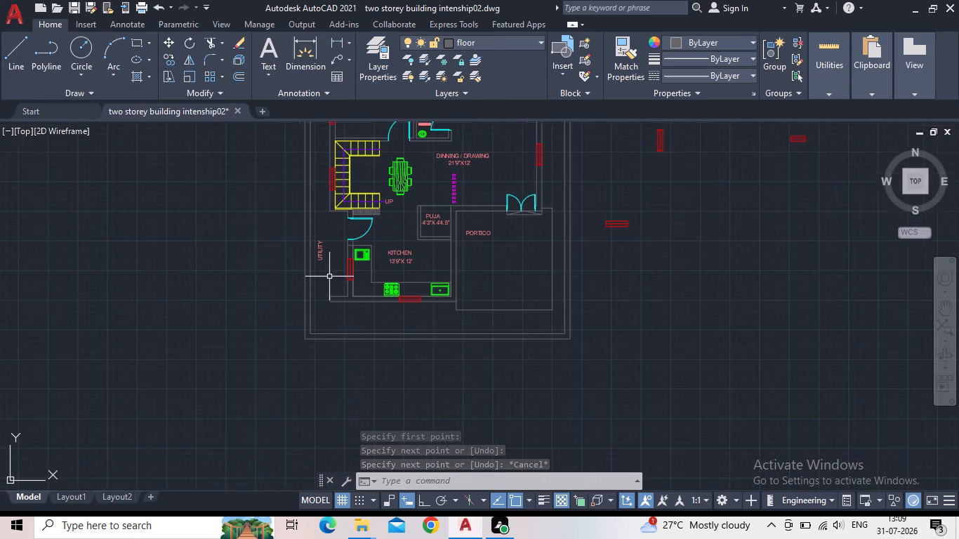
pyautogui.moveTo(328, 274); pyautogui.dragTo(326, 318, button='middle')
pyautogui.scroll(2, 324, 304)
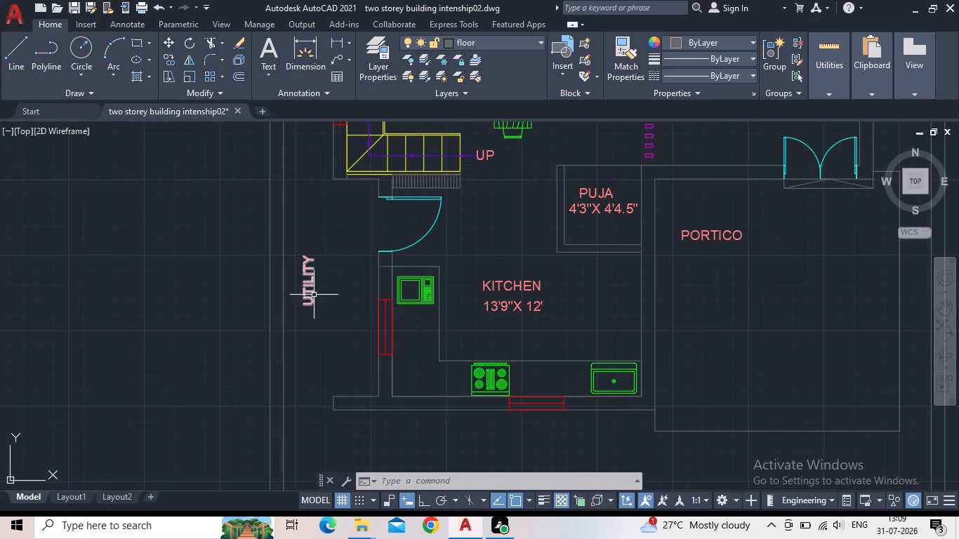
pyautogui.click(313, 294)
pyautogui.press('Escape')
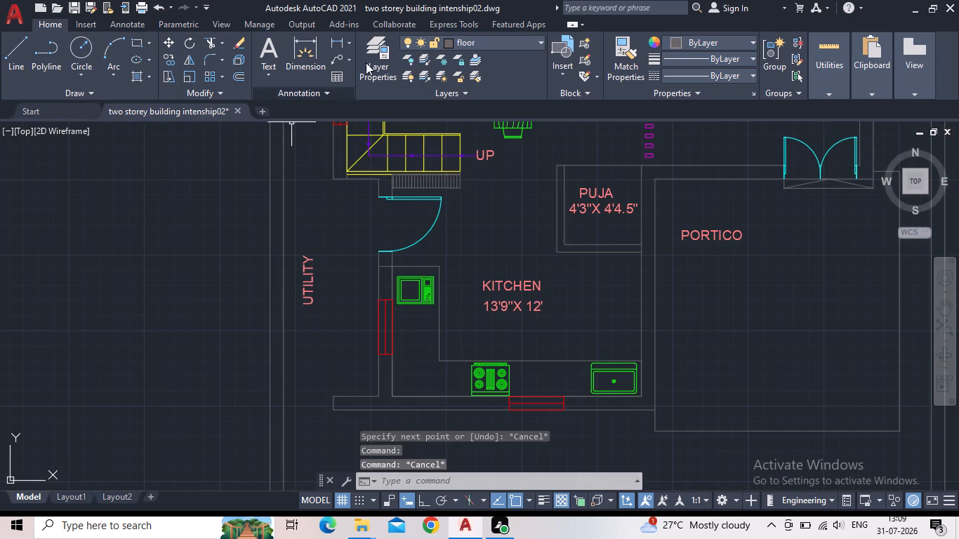
# Make text the current layer.
pyautogui.click(364, 62)
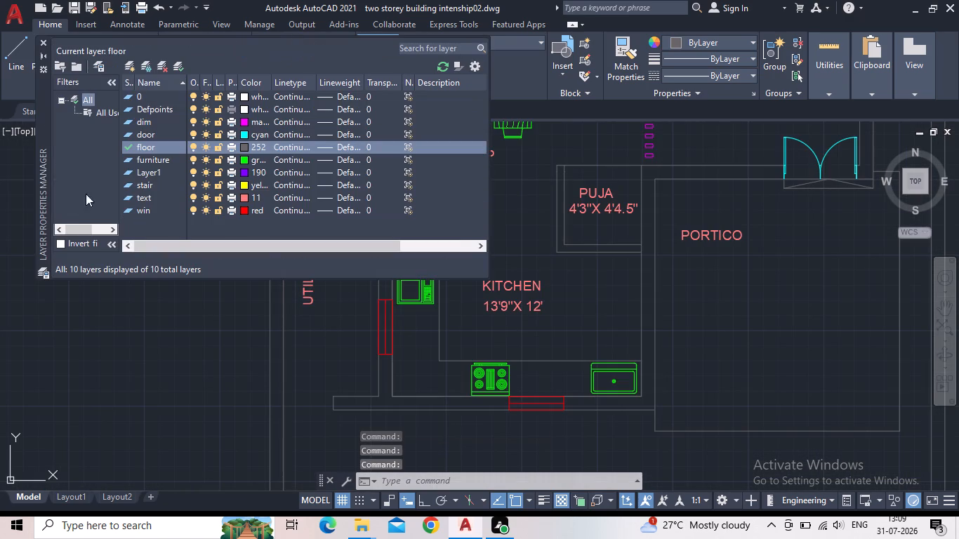
pyautogui.tripleClick(124, 199)
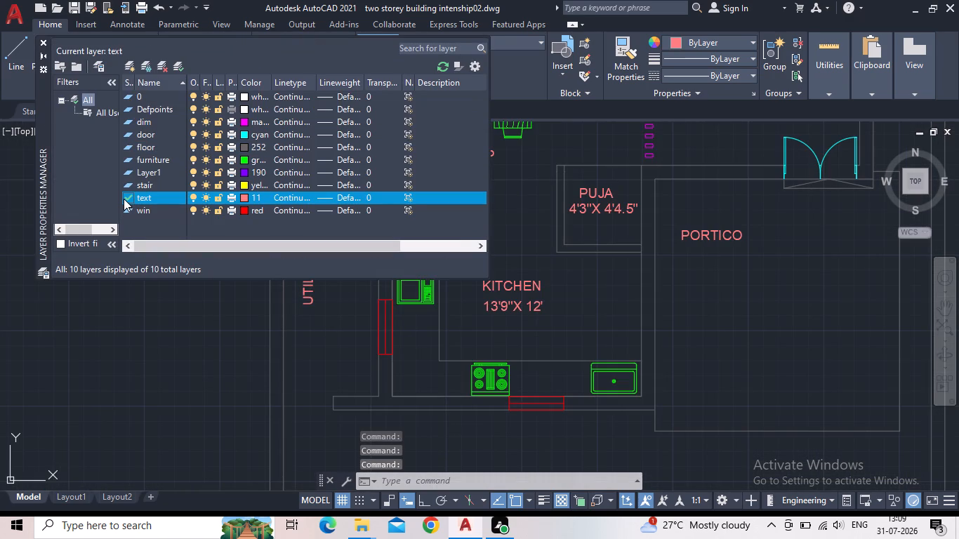
pyautogui.click(39, 44)
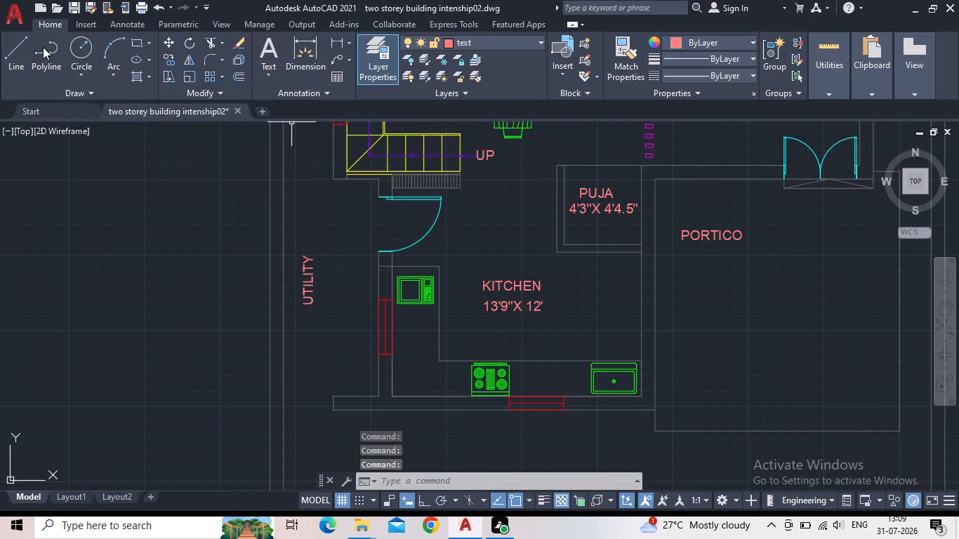
# Move the vertical UTILITY label about 1'-5" southeast, closer to the window in the kitchen's west wall.
pyautogui.click(300, 291)
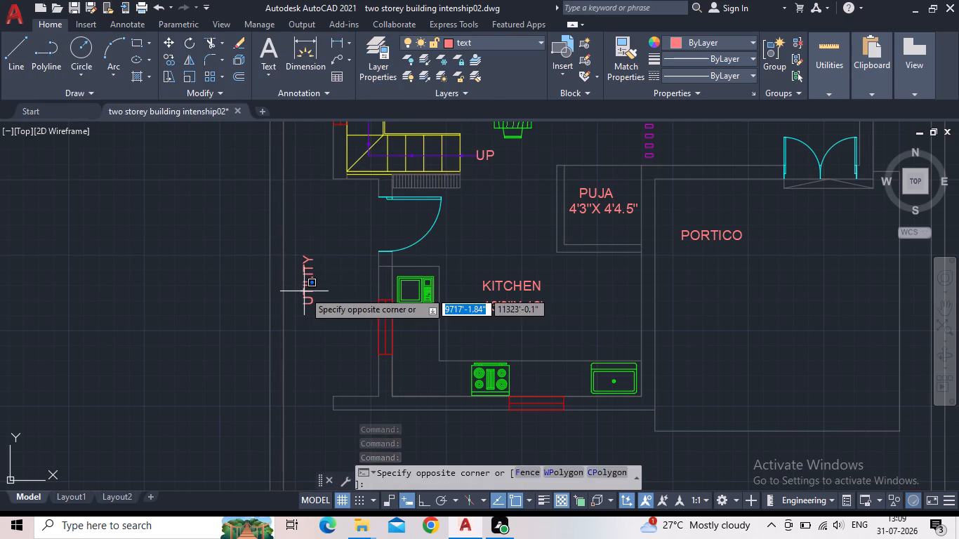
pyautogui.click(304, 291)
pyautogui.click(313, 295)
pyautogui.click(312, 306)
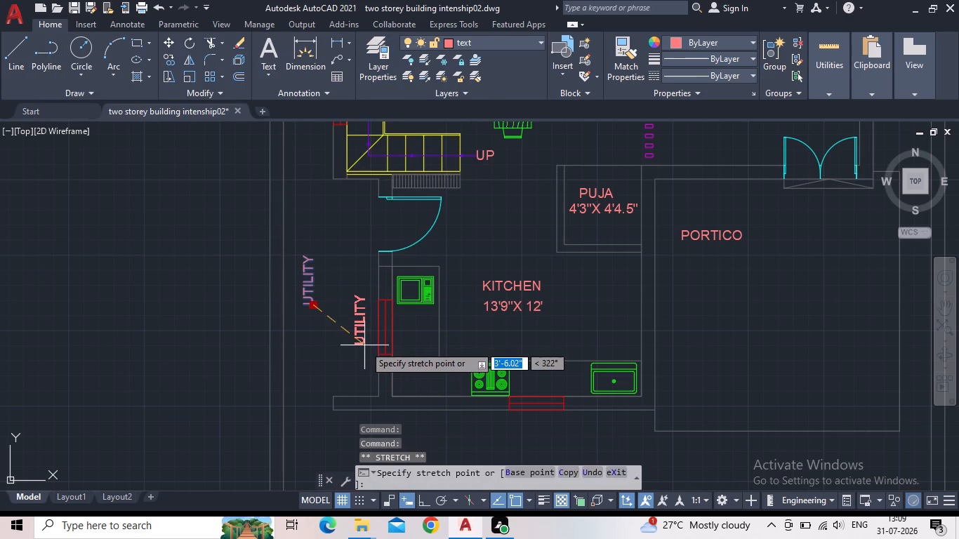
pyautogui.moveTo(341, 340); pyautogui.dragTo(364, 336, button='middle')
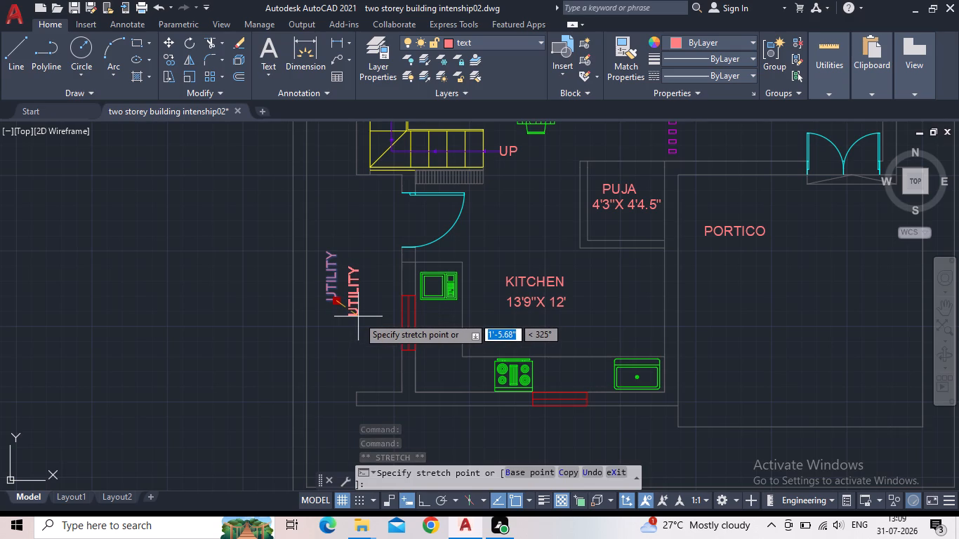
pyautogui.click(358, 314)
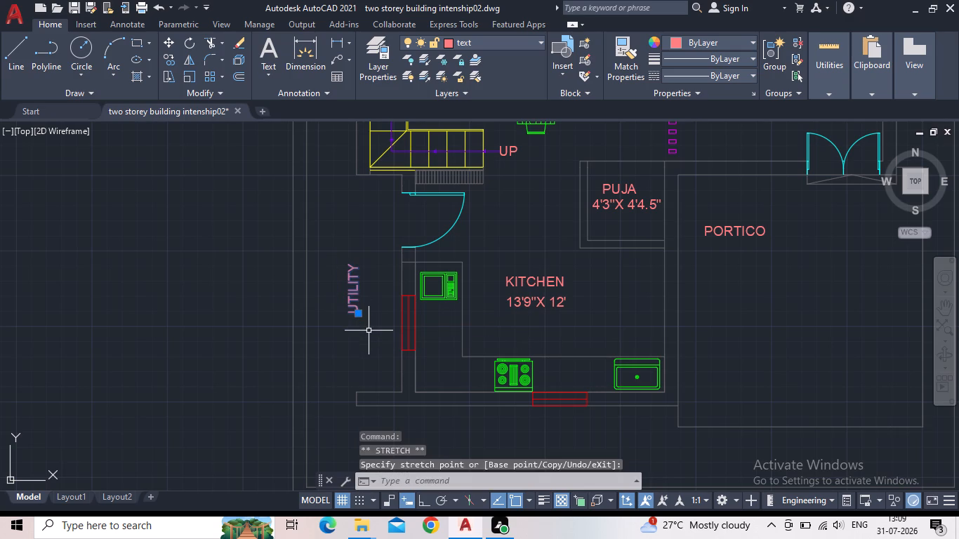
pyautogui.press('Escape')
# Examine the plan around the utility strip, kitchen, portico entrance, dining area and staircase.
pyautogui.scroll(-1, 365, 332)
pyautogui.moveTo(362, 331); pyautogui.dragTo(215, 325, button='middle')
pyautogui.scroll(1, 213, 325)
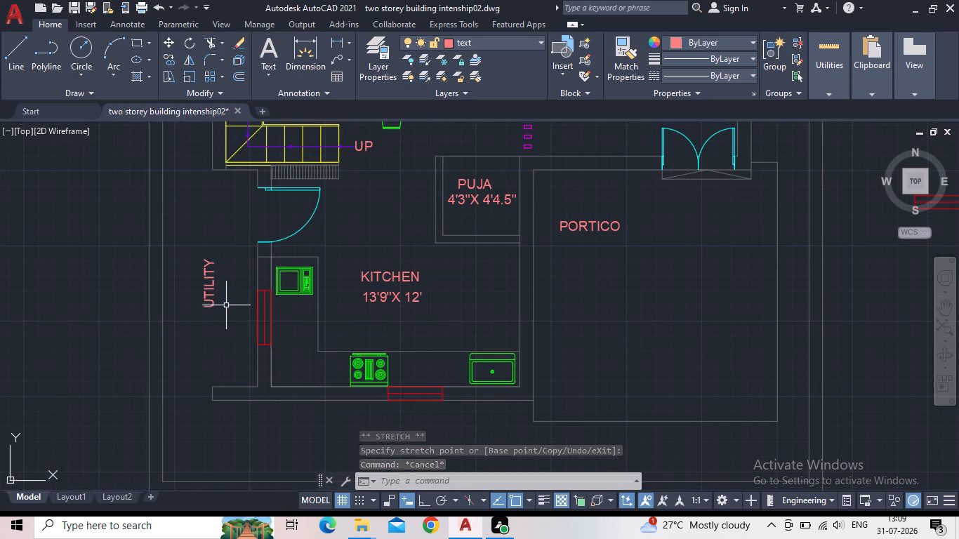
pyautogui.scroll(-2, 225, 314)
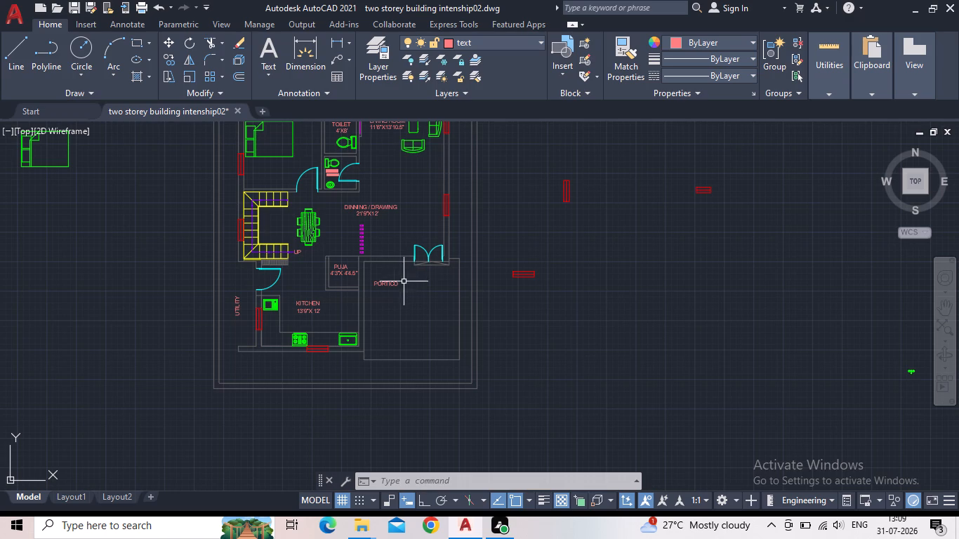
pyautogui.scroll(-1, 404, 300)
pyautogui.scroll(3, 417, 269)
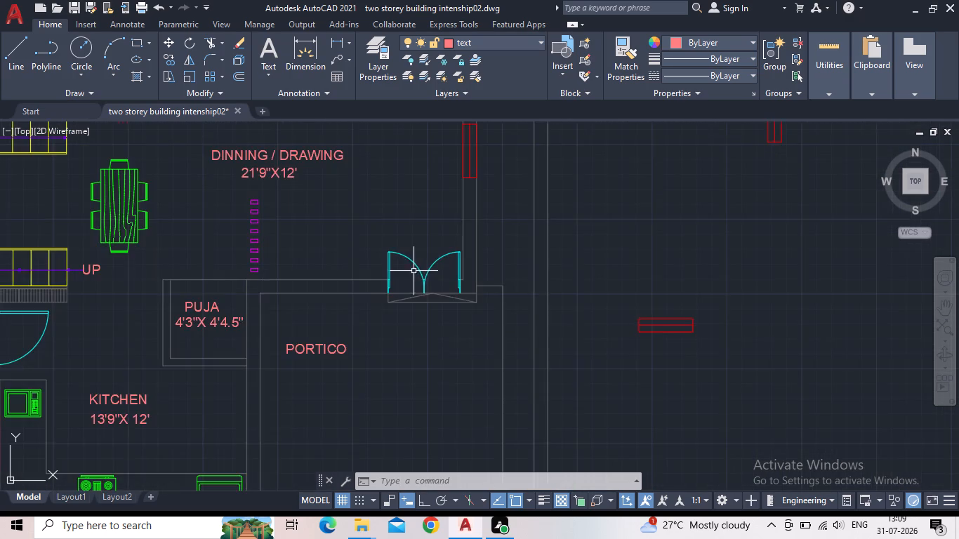
pyautogui.scroll(1, 424, 271)
pyautogui.moveTo(428, 233); pyautogui.dragTo(392, 256, button='middle')
pyautogui.scroll(-3, 328, 297)
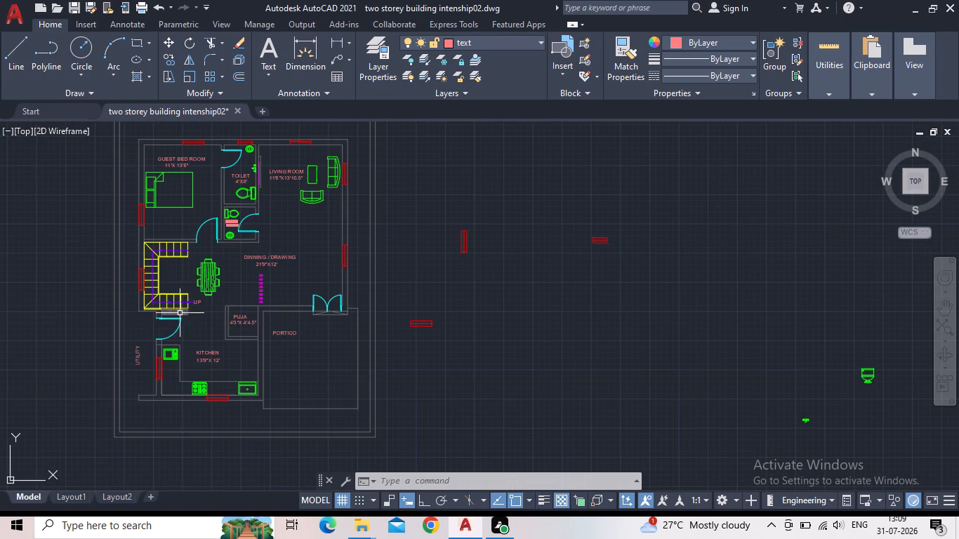
pyautogui.scroll(3, 200, 291)
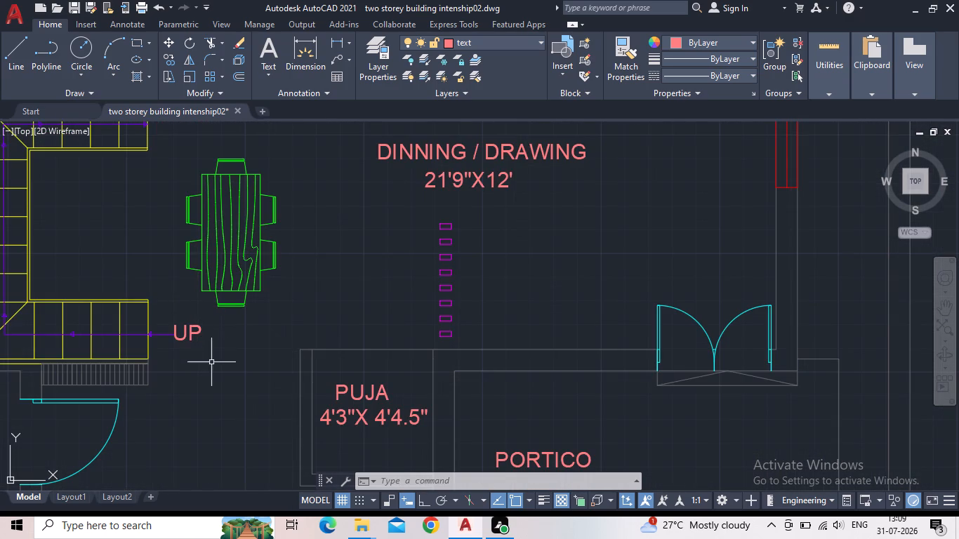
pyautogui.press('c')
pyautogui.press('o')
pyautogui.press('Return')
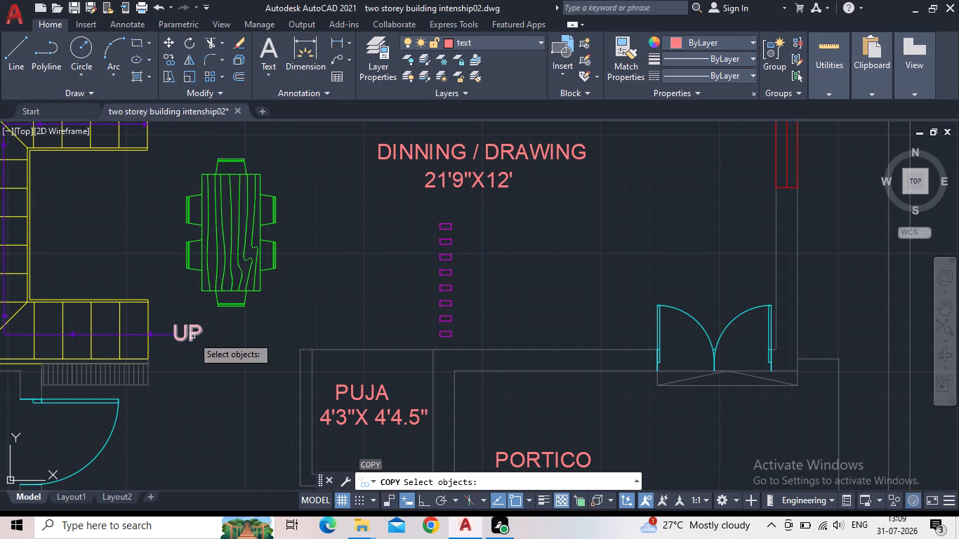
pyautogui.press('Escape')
# Insert the Vehicles - Imperial block from the tool palettes into the empty area east of the floor plan.
pyautogui.scroll(-3, 220, 357)
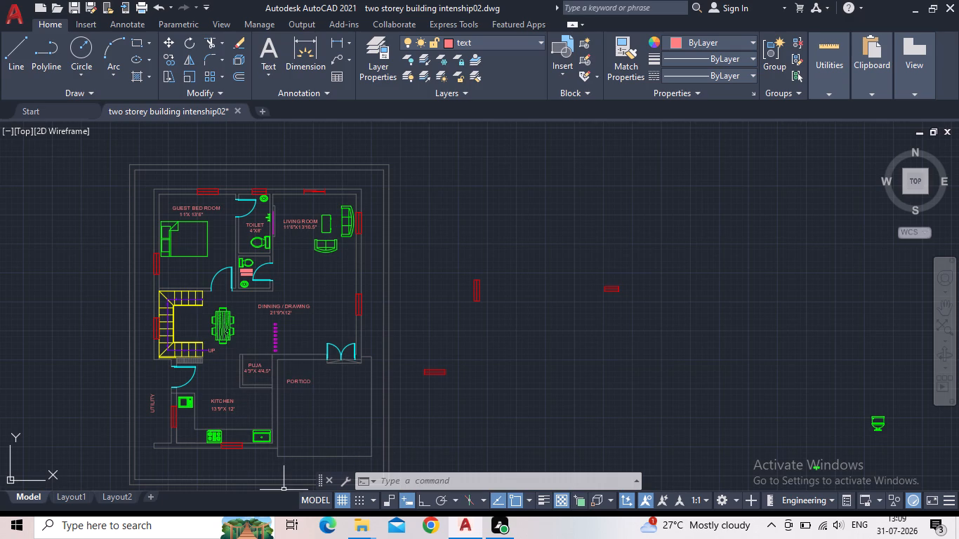
pyautogui.scroll(-1, 265, 504)
pyautogui.moveTo(333, 444); pyautogui.dragTo(325, 365, button='middle')
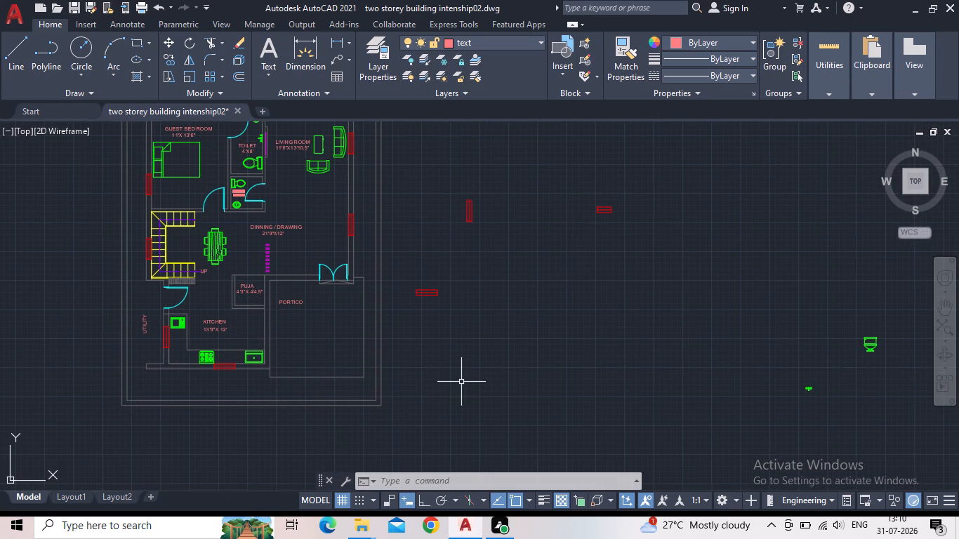
pyautogui.press('t')
pyautogui.press('o')
pyautogui.press('o')
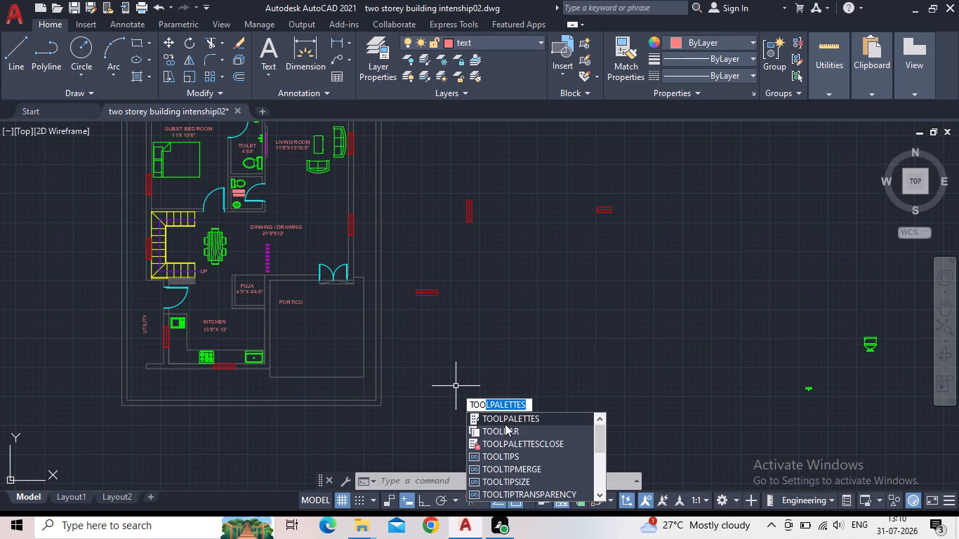
pyautogui.click(510, 415)
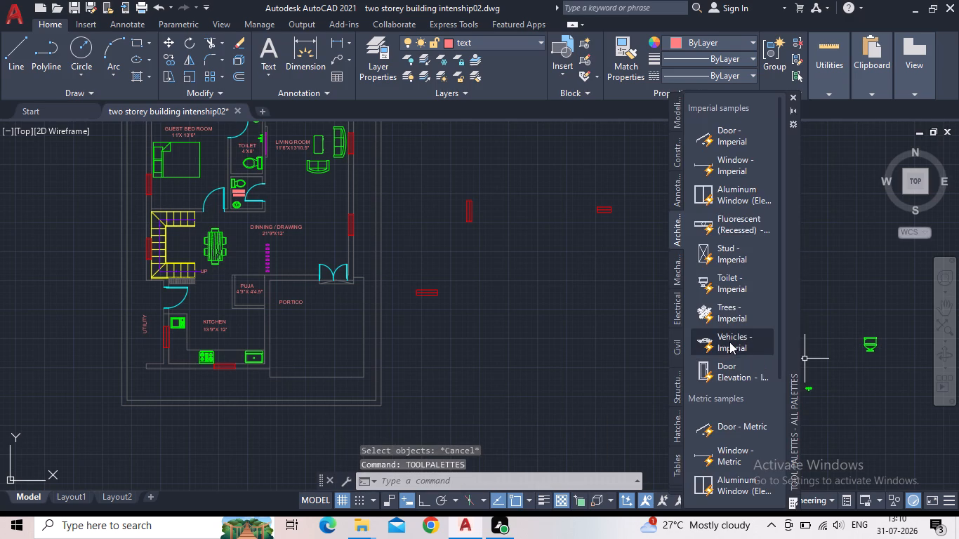
pyautogui.moveTo(729, 342); pyautogui.dragTo(581, 320)
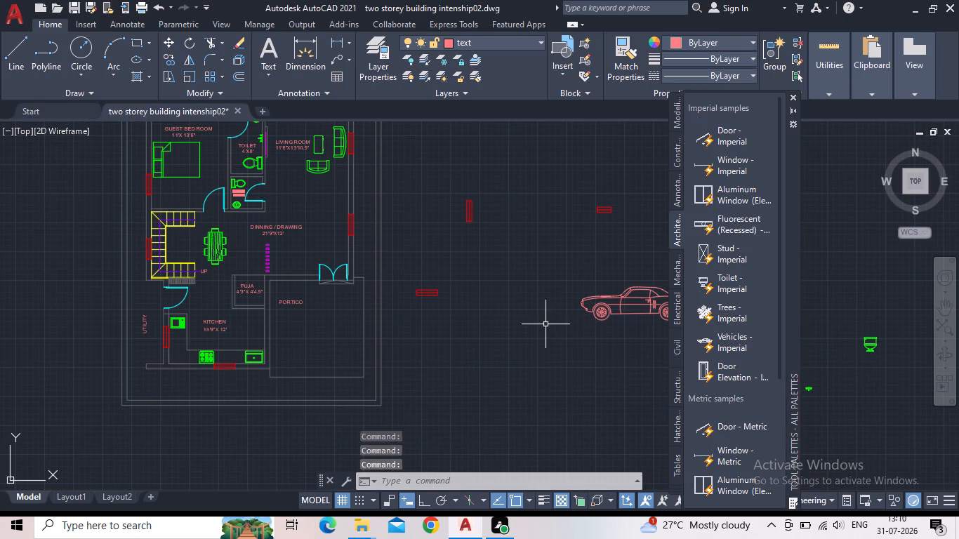
pyautogui.click(791, 98)
# Create a new layer with index colour 20 and make it the current layer.
pyautogui.click(383, 72)
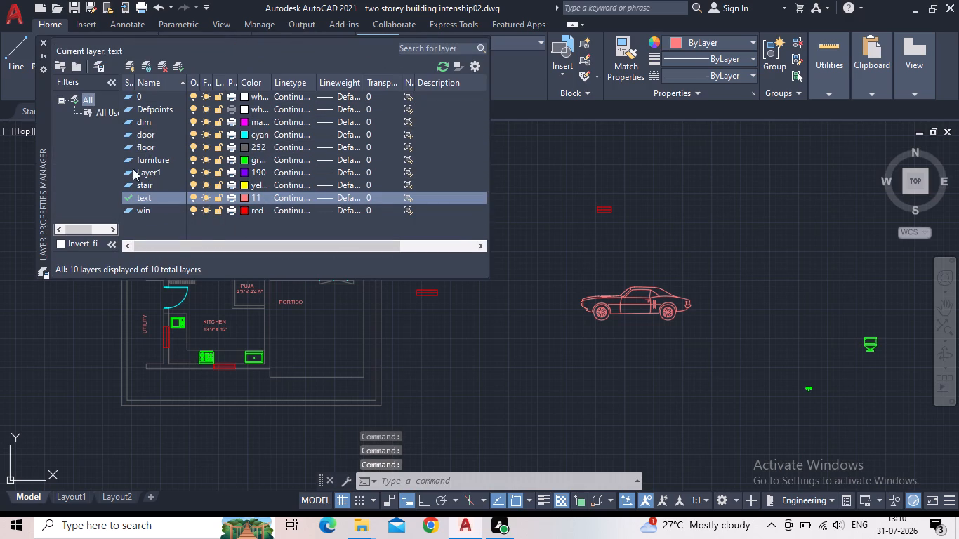
pyautogui.click(129, 65)
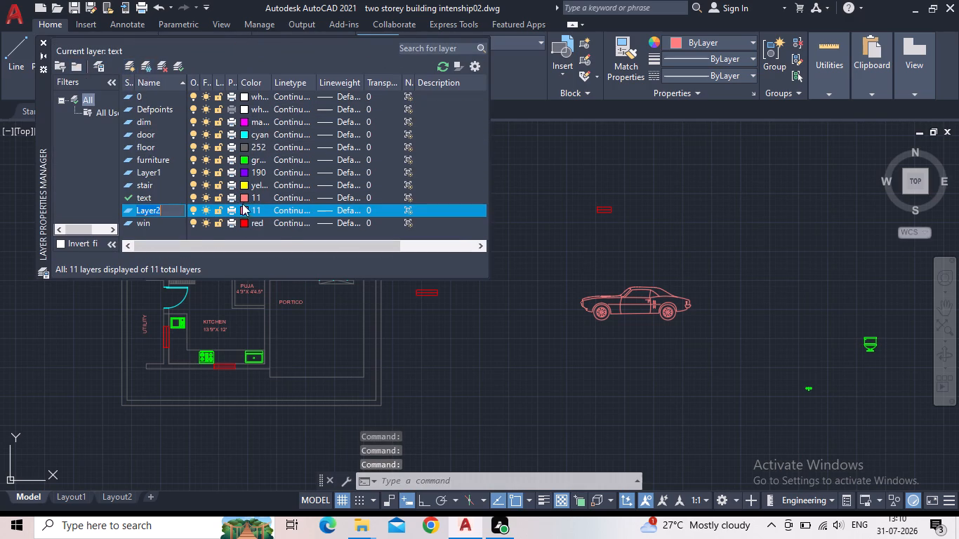
pyautogui.click(240, 208)
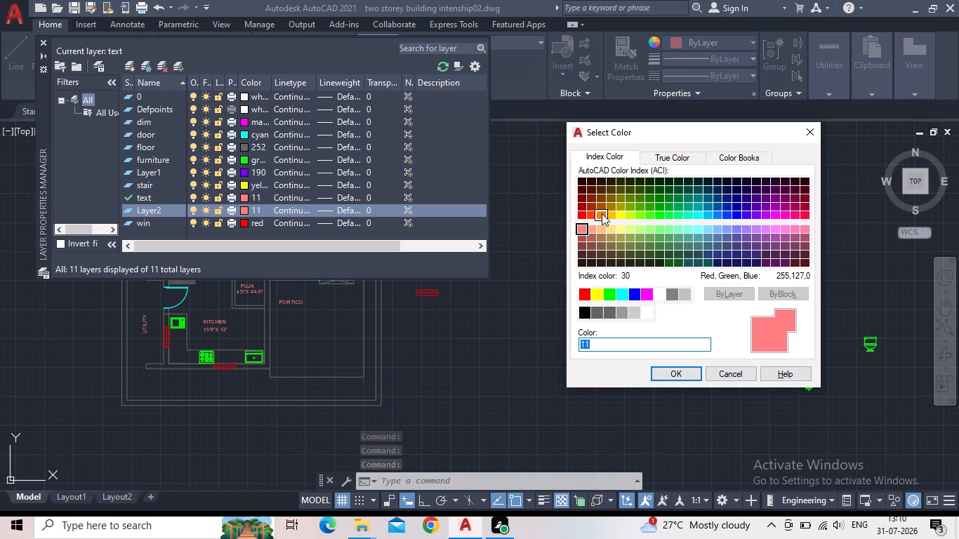
pyautogui.click(588, 215)
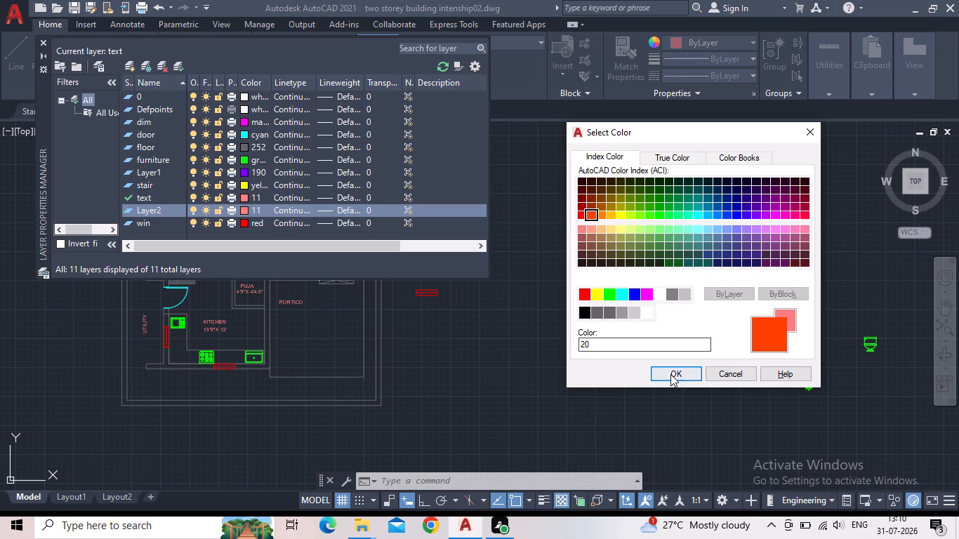
pyautogui.click(670, 374)
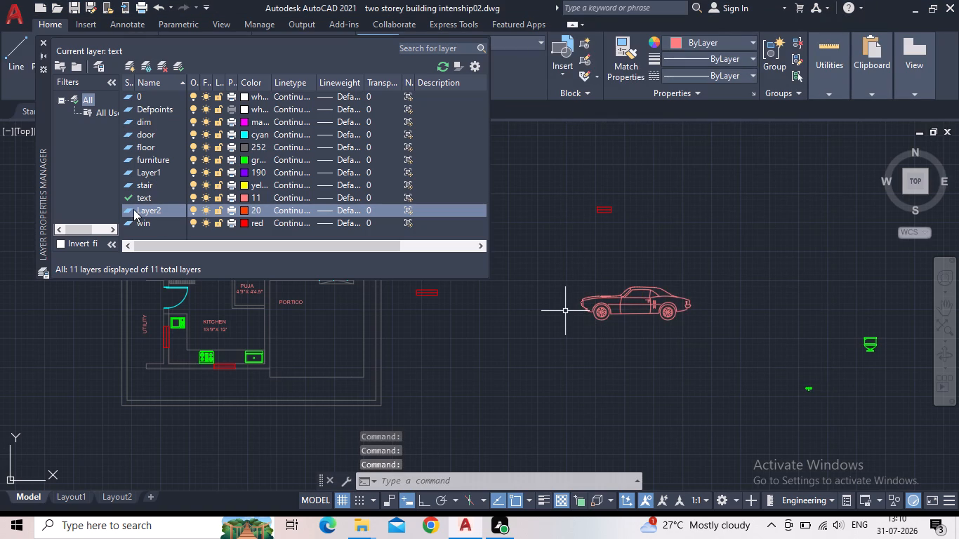
pyautogui.doubleClick(128, 211)
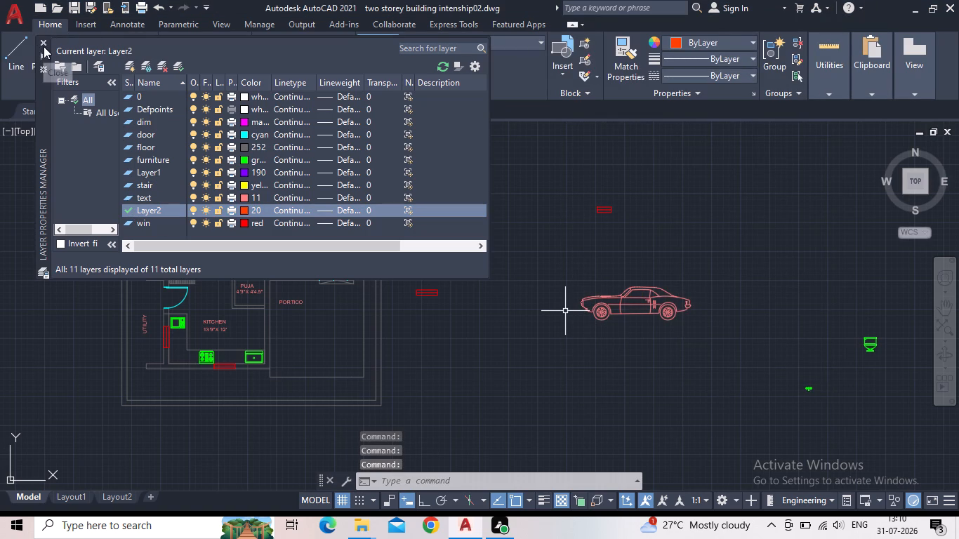
pyautogui.click(43, 44)
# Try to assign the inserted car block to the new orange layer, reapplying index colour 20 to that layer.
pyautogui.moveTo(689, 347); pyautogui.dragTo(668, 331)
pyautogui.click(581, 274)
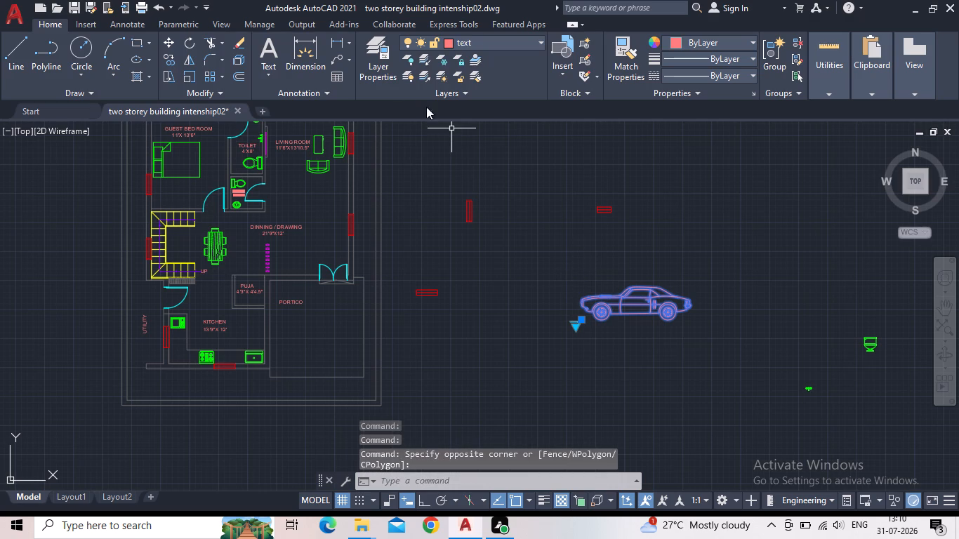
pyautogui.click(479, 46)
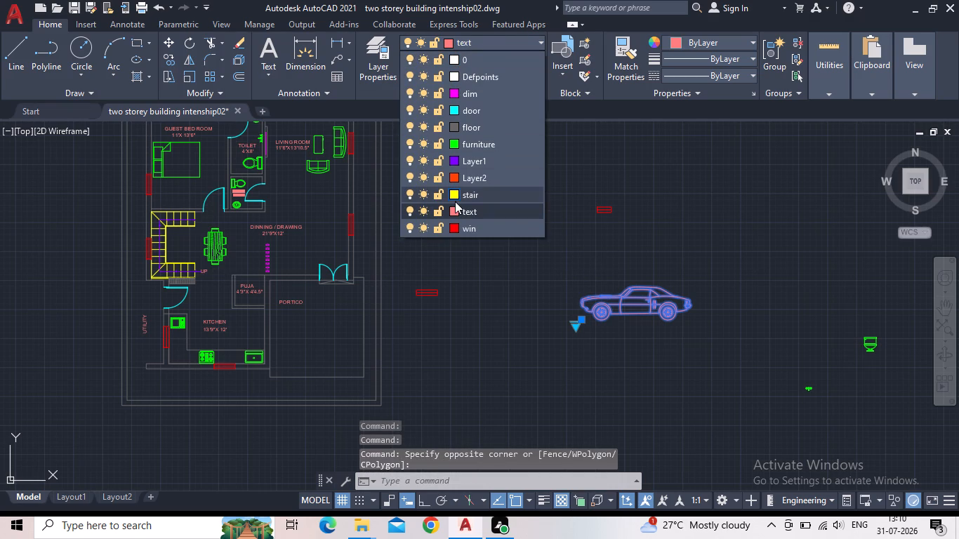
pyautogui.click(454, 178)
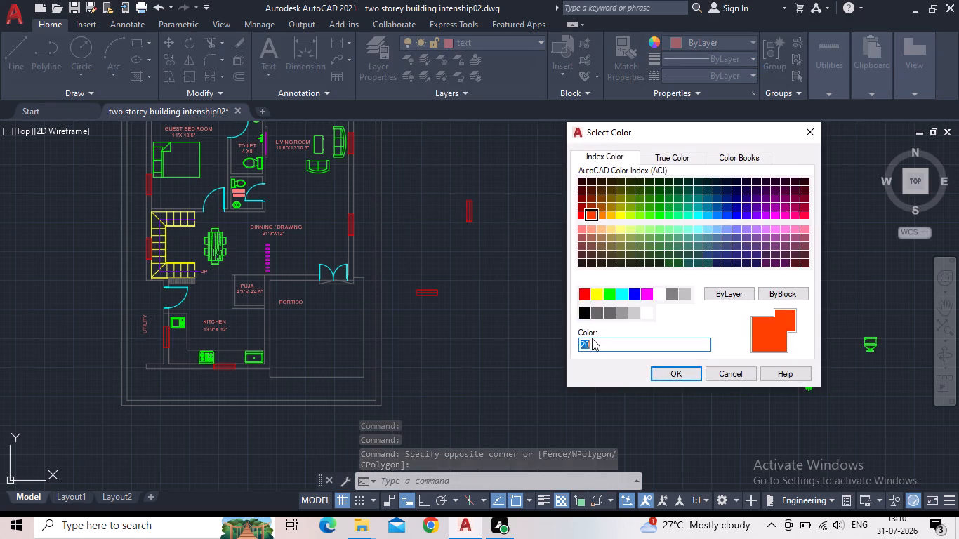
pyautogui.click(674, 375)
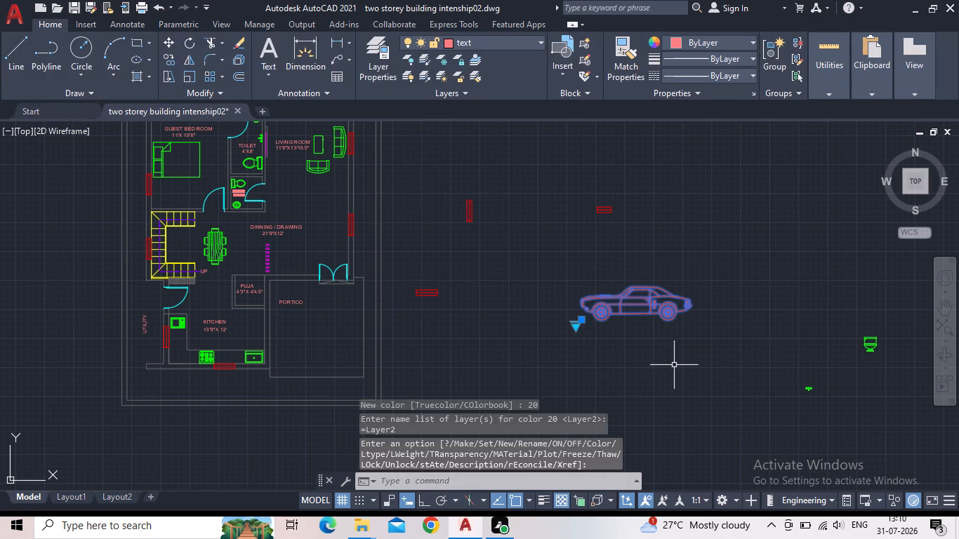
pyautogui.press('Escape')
# Switch the inserted car block's view to Sports Car (Top).
pyautogui.moveTo(694, 363); pyautogui.dragTo(661, 335)
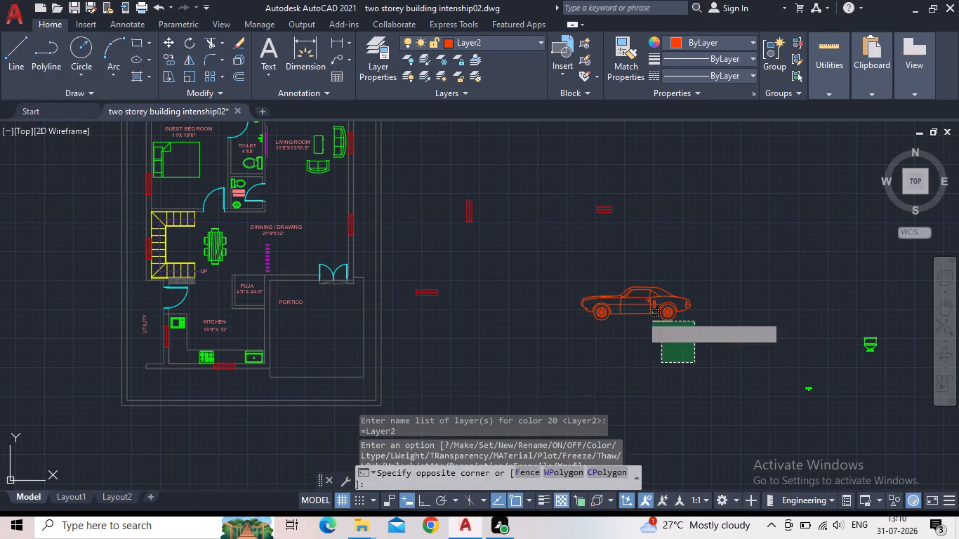
pyautogui.click(598, 259)
pyautogui.click(576, 330)
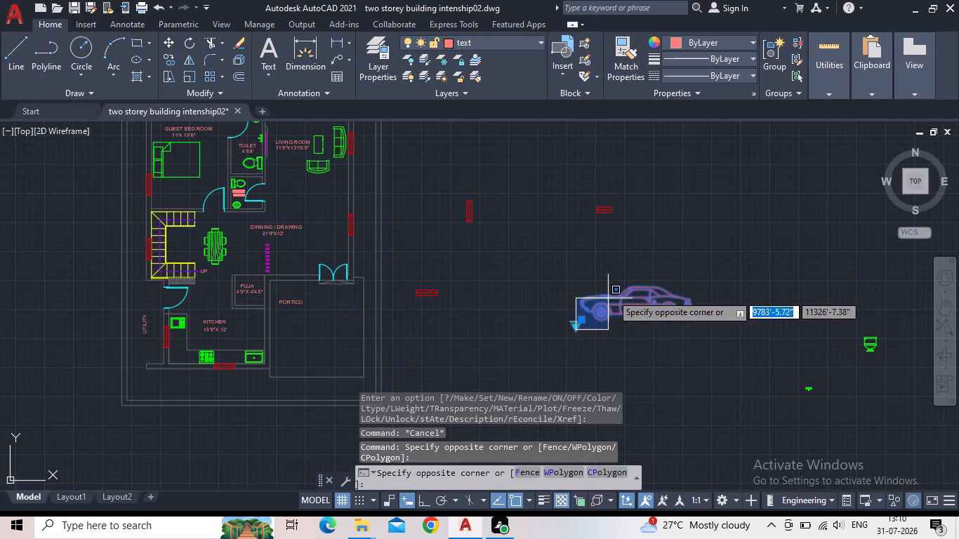
pyautogui.click(559, 327)
pyautogui.click(576, 324)
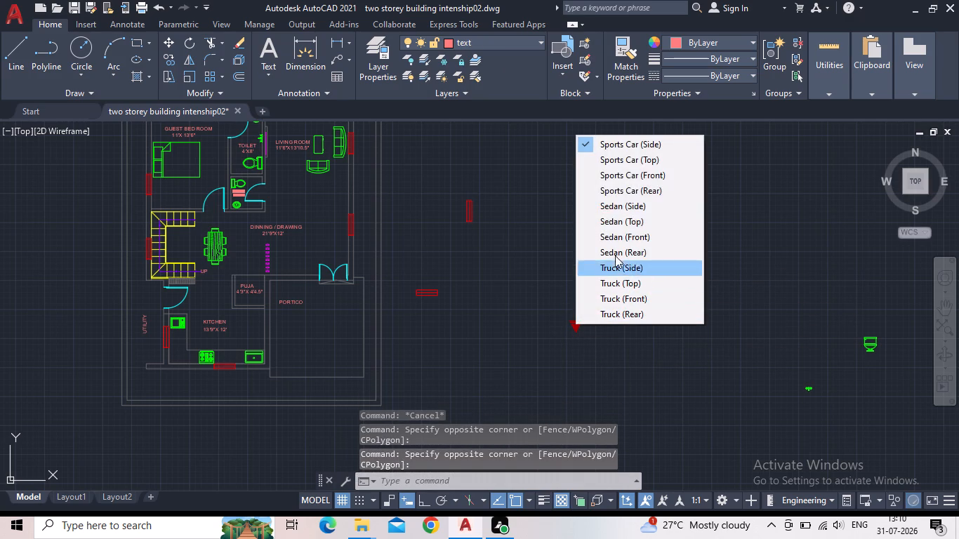
pyautogui.click(632, 164)
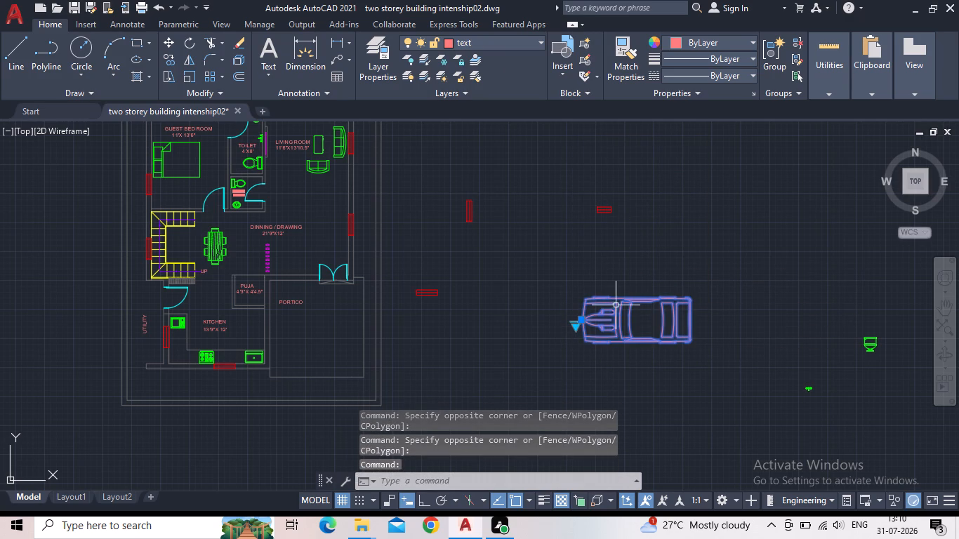
pyautogui.press('Escape')
# Turn on Ortho mode.
pyautogui.click(419, 498)
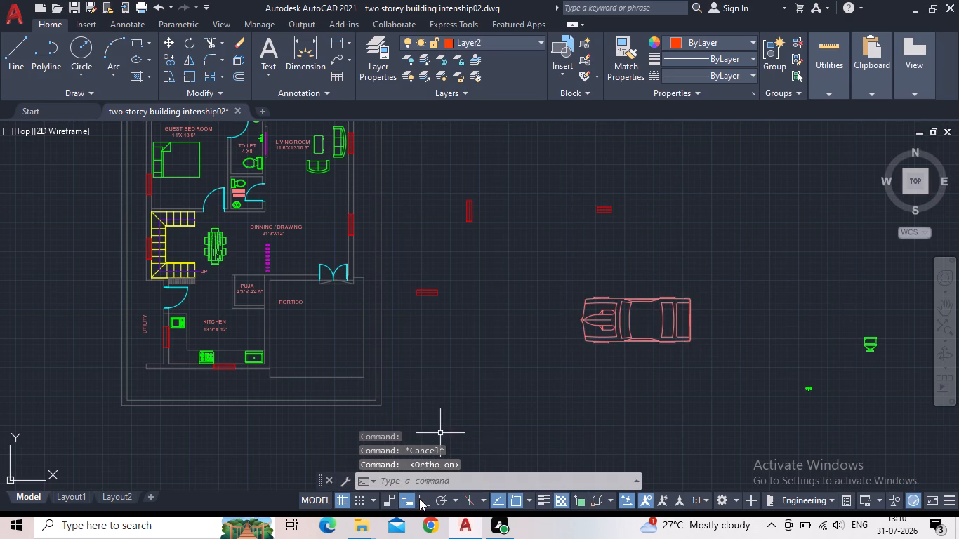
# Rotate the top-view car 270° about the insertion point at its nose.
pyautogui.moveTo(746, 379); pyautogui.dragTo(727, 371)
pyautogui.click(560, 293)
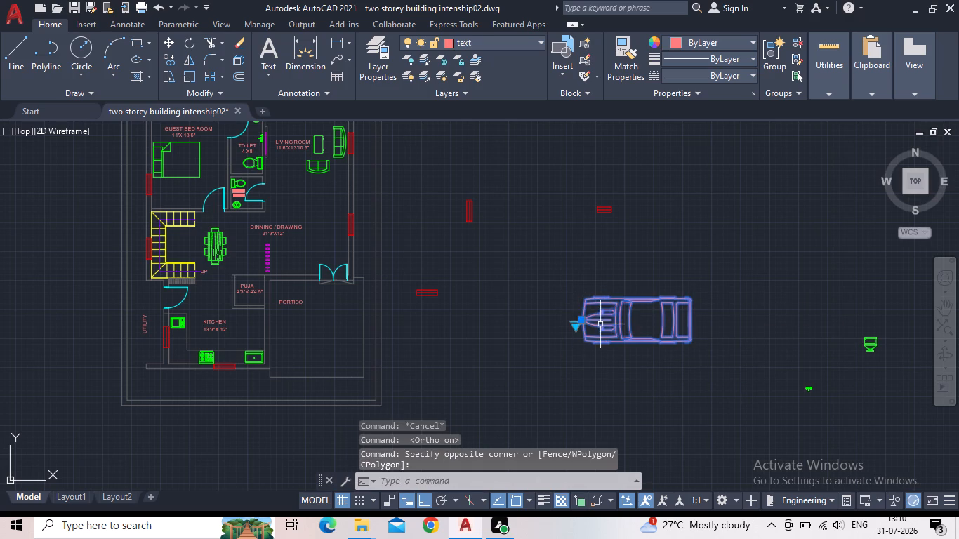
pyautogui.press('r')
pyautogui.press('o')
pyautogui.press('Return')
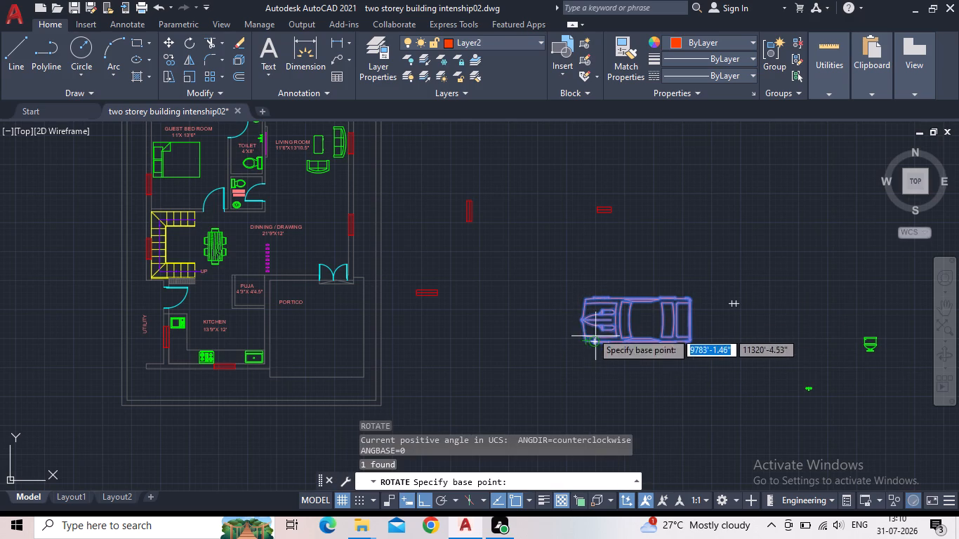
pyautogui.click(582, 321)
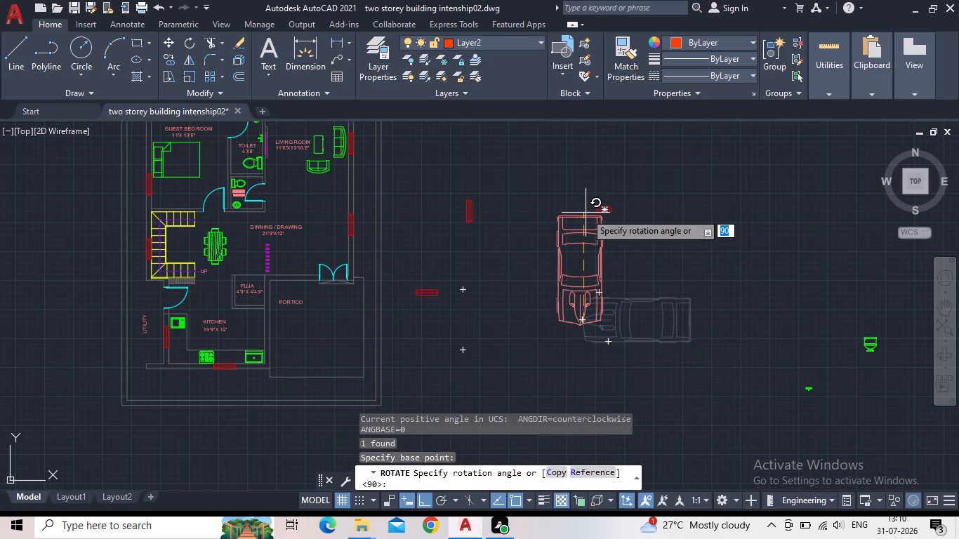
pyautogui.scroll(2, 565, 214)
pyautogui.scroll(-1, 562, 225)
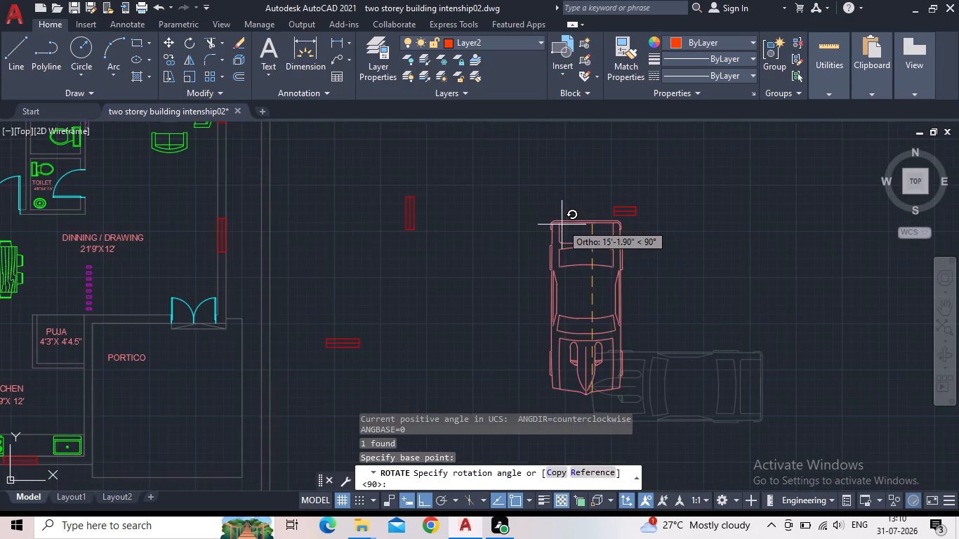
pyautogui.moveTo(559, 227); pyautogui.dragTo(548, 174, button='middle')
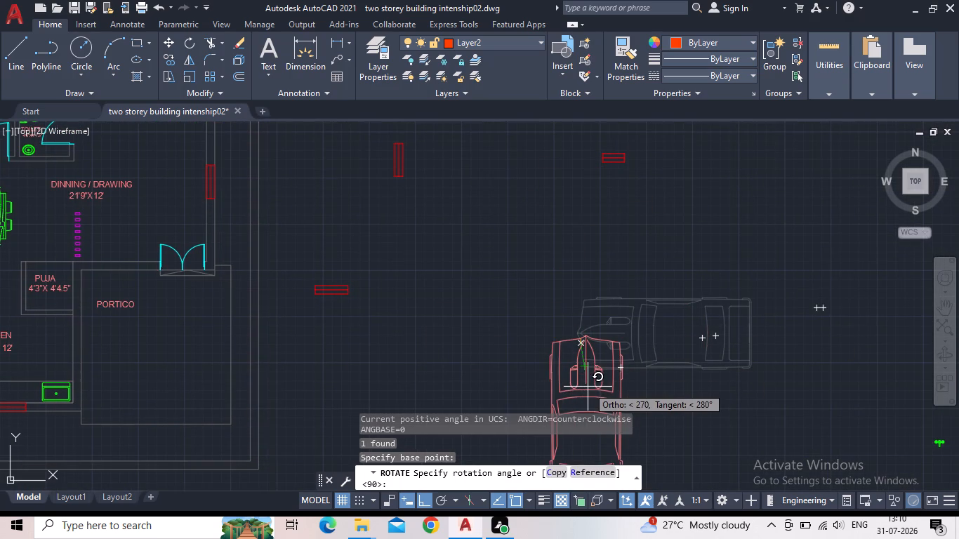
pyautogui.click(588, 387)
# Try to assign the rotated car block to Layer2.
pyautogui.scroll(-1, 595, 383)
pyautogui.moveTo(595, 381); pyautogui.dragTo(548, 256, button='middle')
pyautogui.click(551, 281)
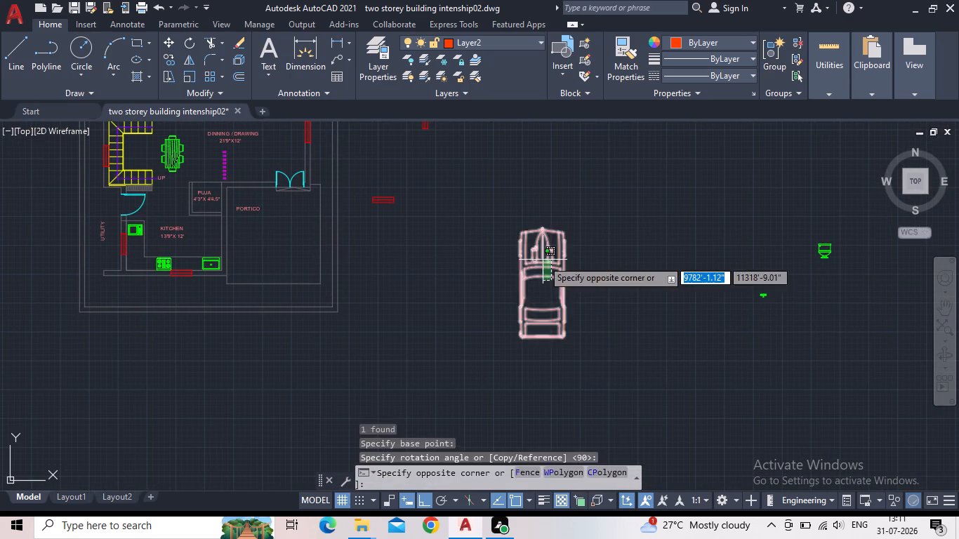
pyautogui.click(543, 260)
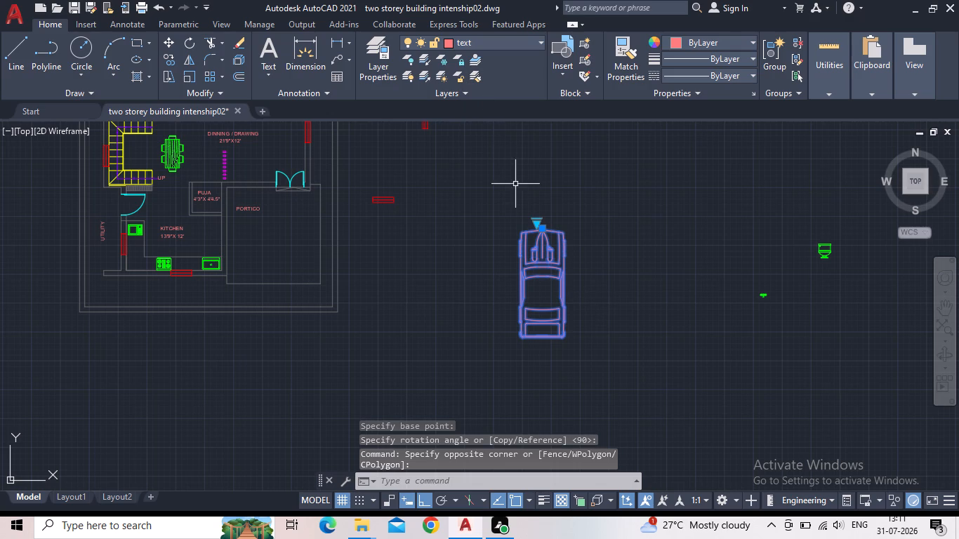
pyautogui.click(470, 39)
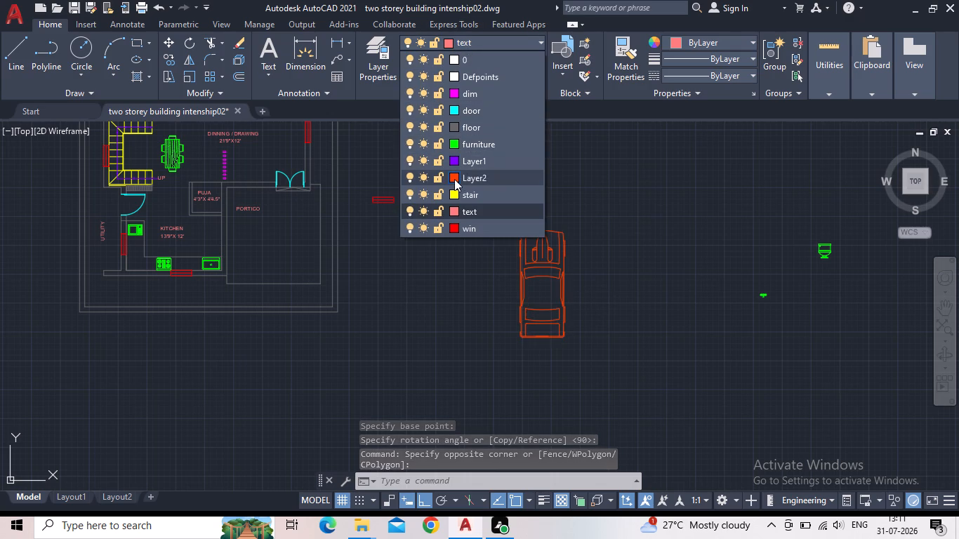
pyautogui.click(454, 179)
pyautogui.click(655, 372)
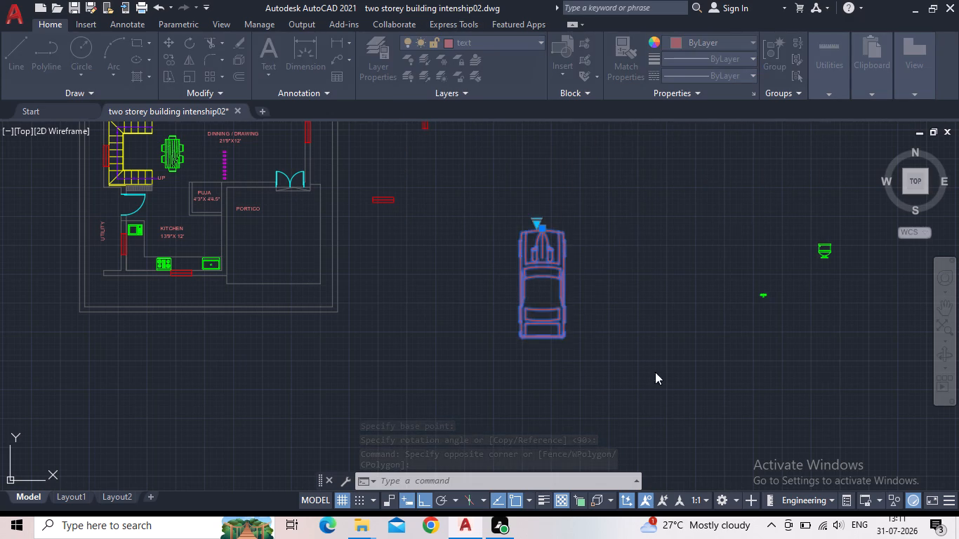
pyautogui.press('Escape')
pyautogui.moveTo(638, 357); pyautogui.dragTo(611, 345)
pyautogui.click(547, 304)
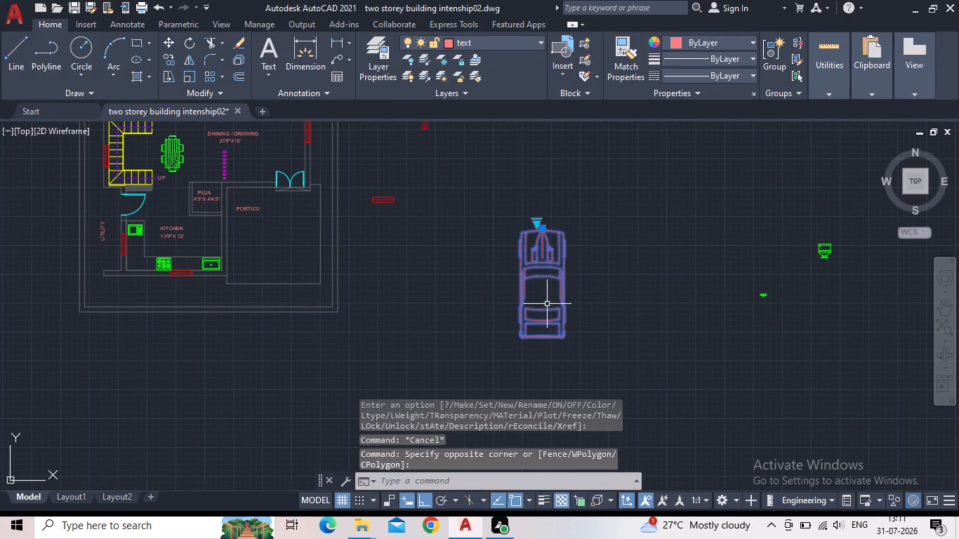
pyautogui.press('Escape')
# Rename the orange layer Layer2 as CAR.
pyautogui.click(366, 64)
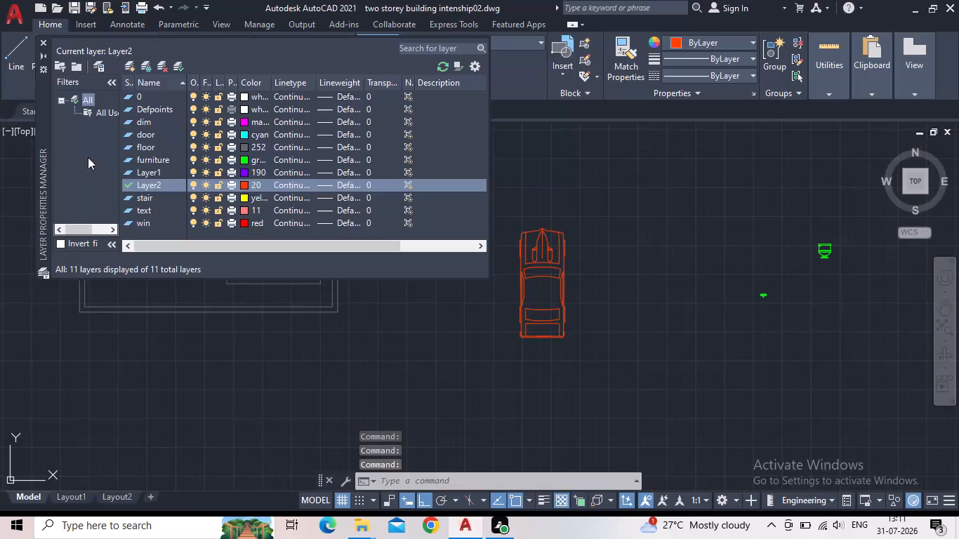
pyautogui.doubleClick(161, 185)
pyautogui.tripleClick(165, 185)
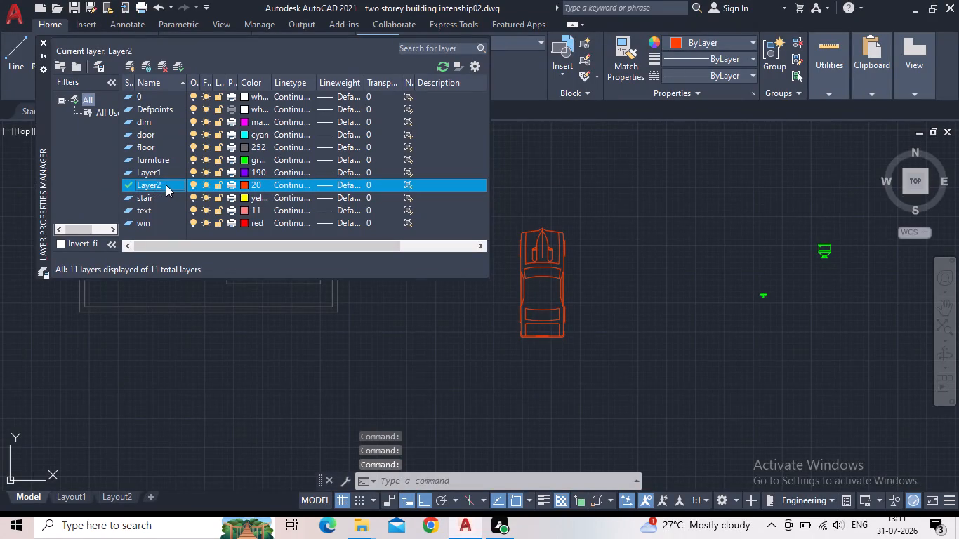
pyautogui.click(162, 184)
pyautogui.doubleClick(175, 185)
pyautogui.click(161, 185)
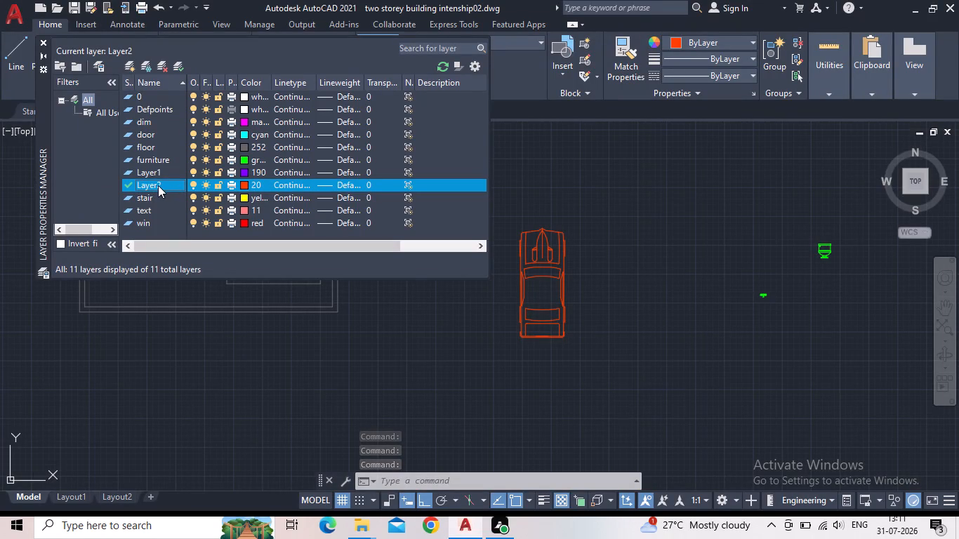
pyautogui.press('Escape')
pyautogui.click(166, 185)
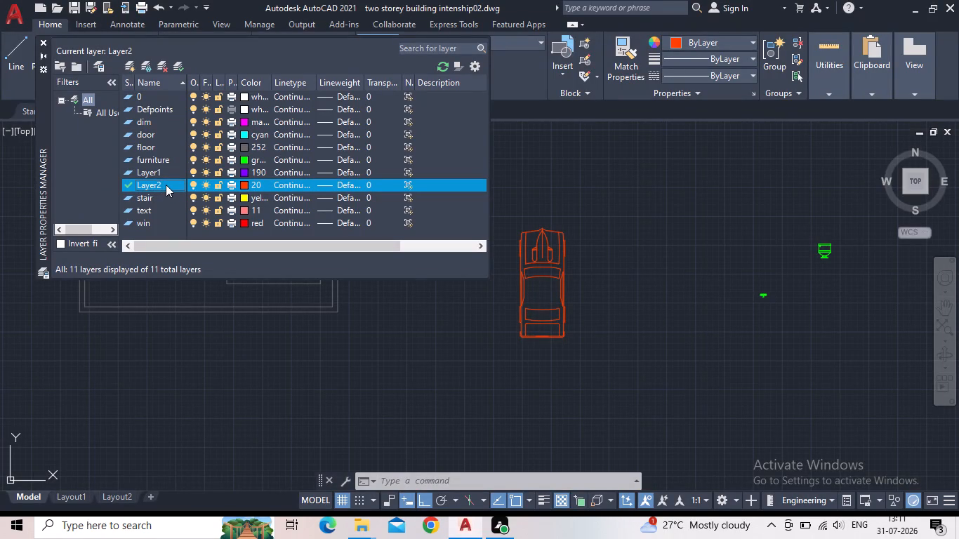
pyautogui.write('CAR')
pyautogui.press('Return')
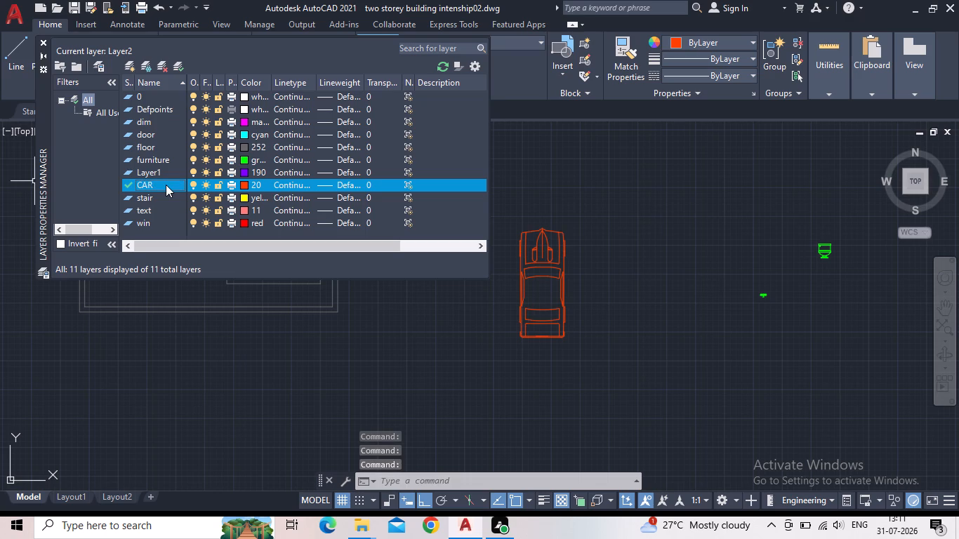
# Rename the violet layer Layer1 as STAIR SECTION.
pyautogui.click(164, 168)
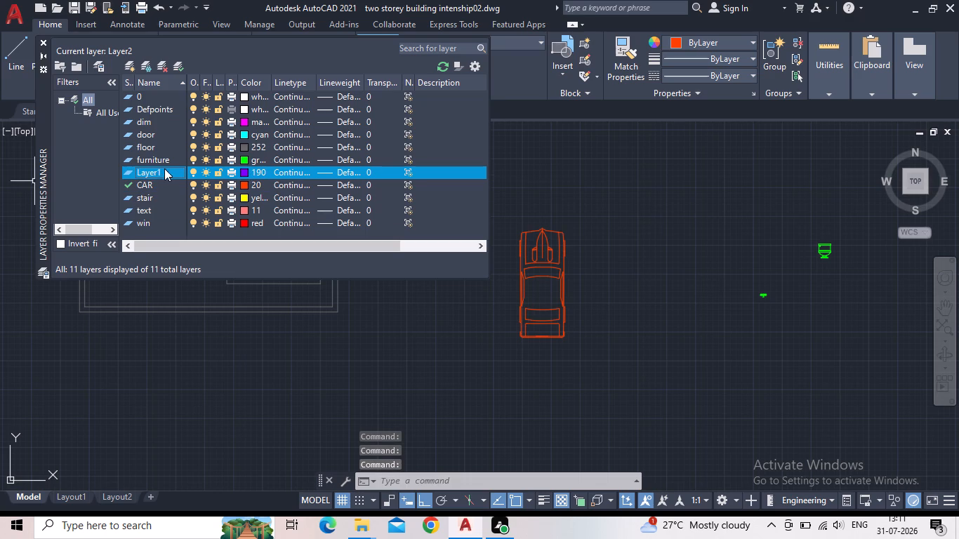
pyautogui.tripleClick(166, 172)
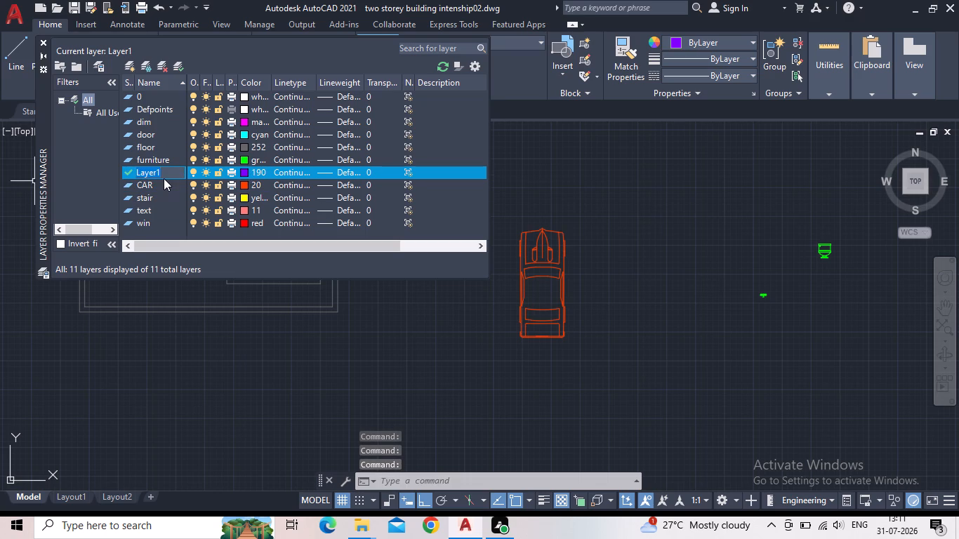
pyautogui.write('STAIR SECTIOM')
pyautogui.press('BackSpace')
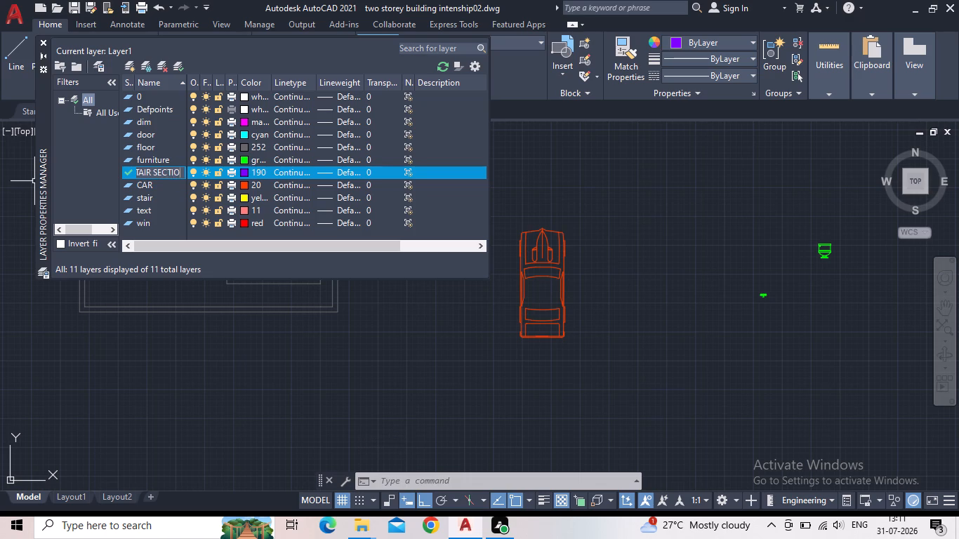
pyautogui.press('n')
pyautogui.press('Return')
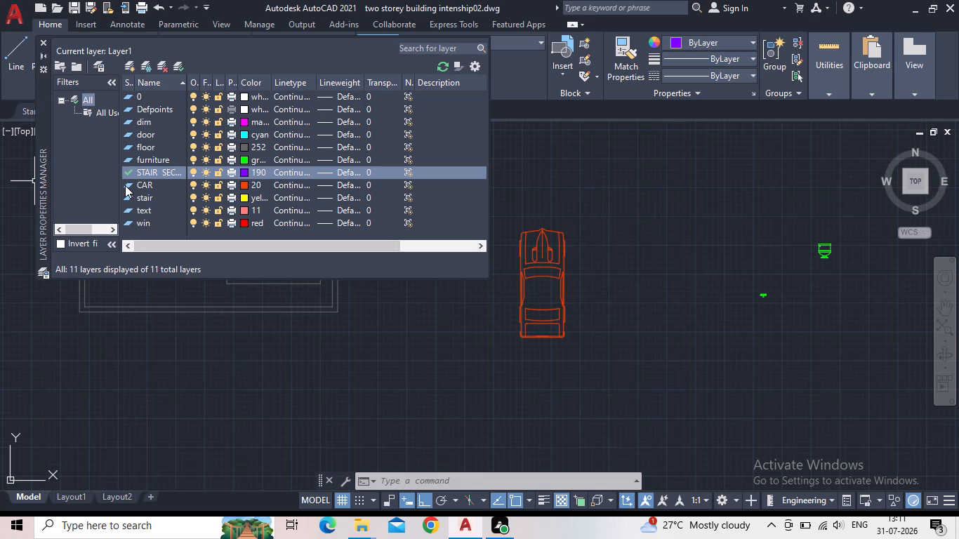
pyautogui.click(41, 46)
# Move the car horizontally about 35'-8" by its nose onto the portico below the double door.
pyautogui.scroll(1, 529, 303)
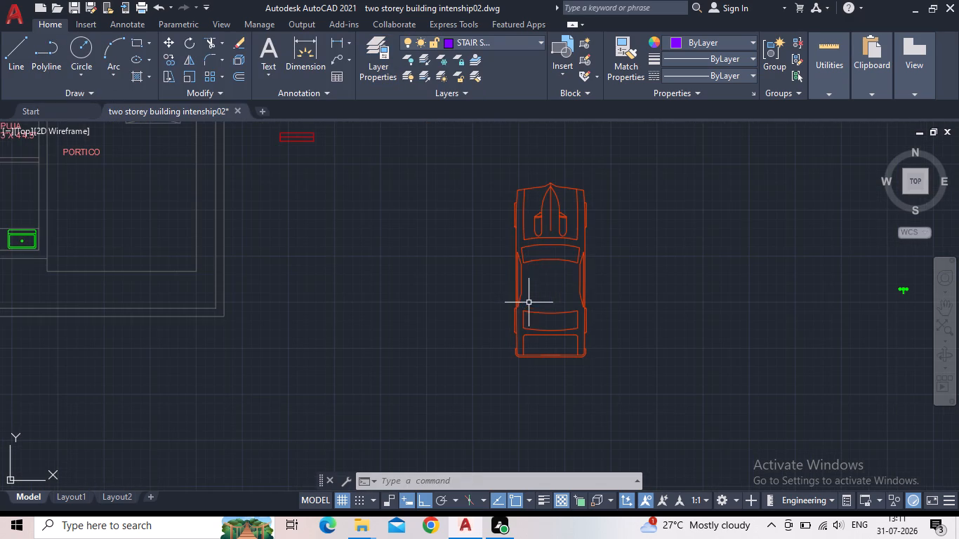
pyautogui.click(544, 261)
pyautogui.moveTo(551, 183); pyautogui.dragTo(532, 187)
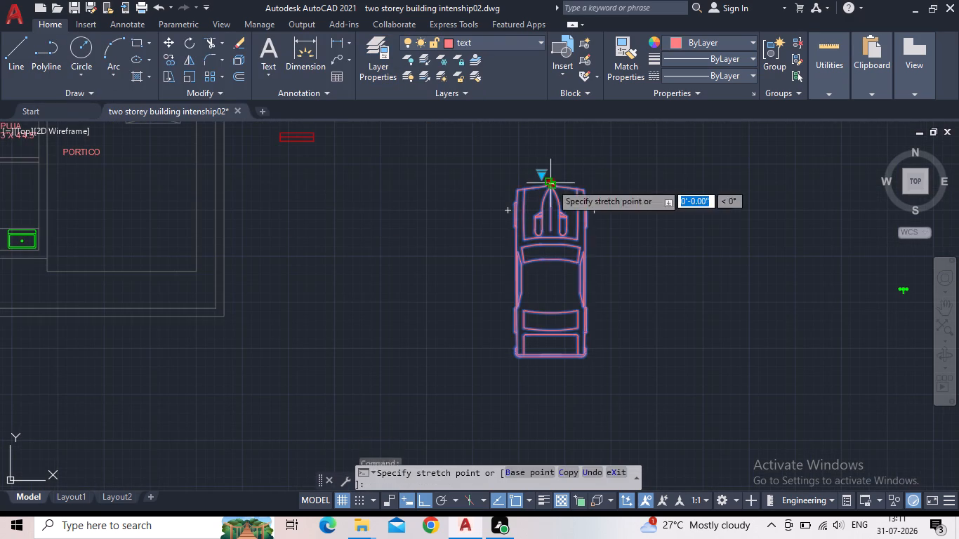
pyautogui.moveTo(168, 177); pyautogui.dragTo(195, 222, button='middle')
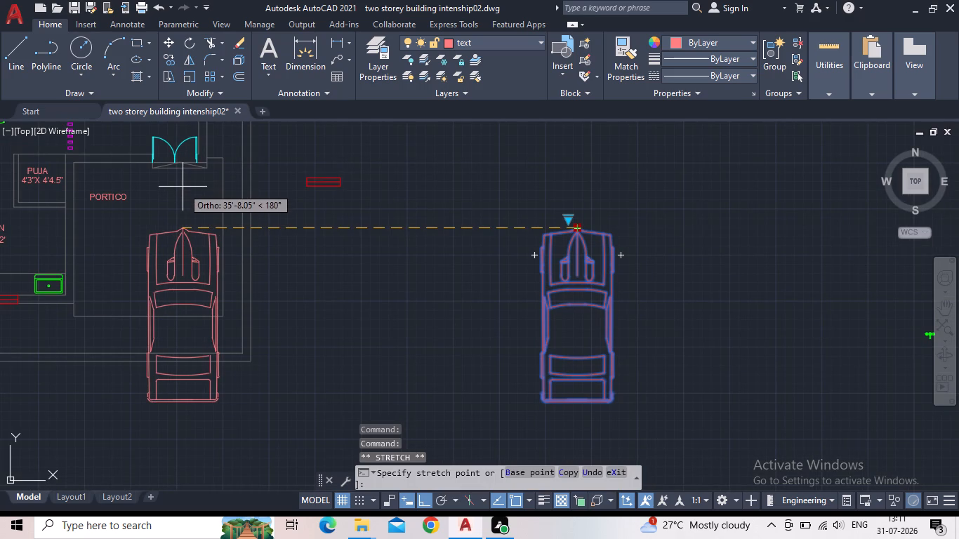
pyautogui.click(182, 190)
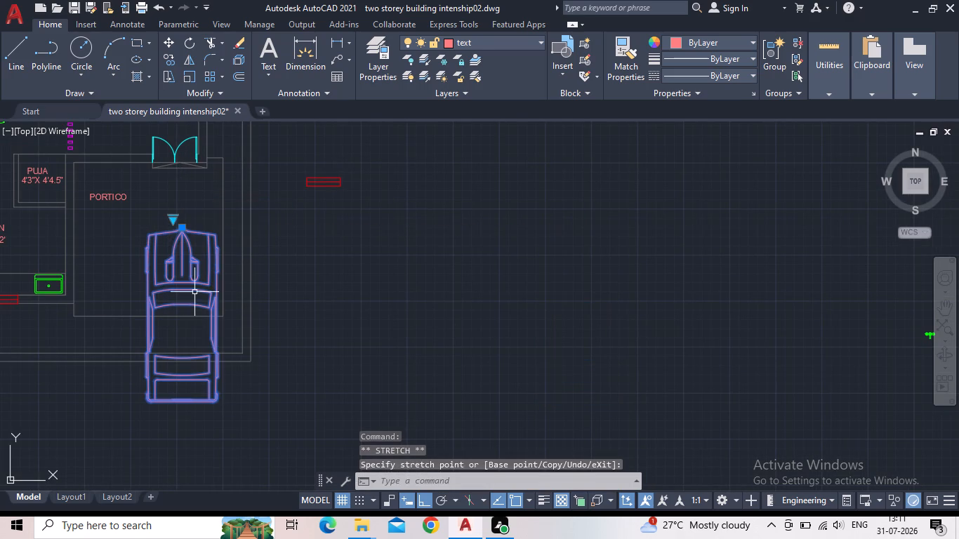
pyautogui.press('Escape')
# Delete the car block from the portico.
pyautogui.click(168, 292)
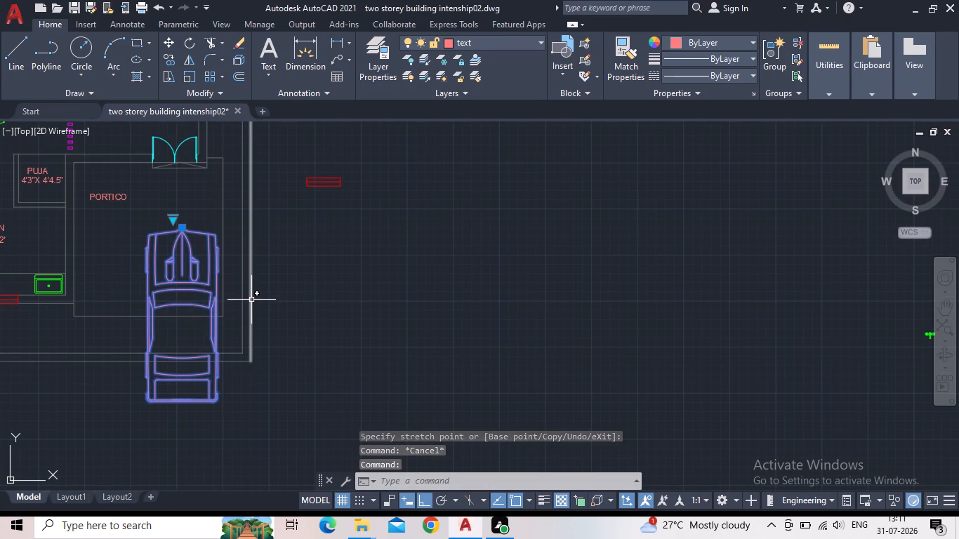
pyautogui.press('Delete')
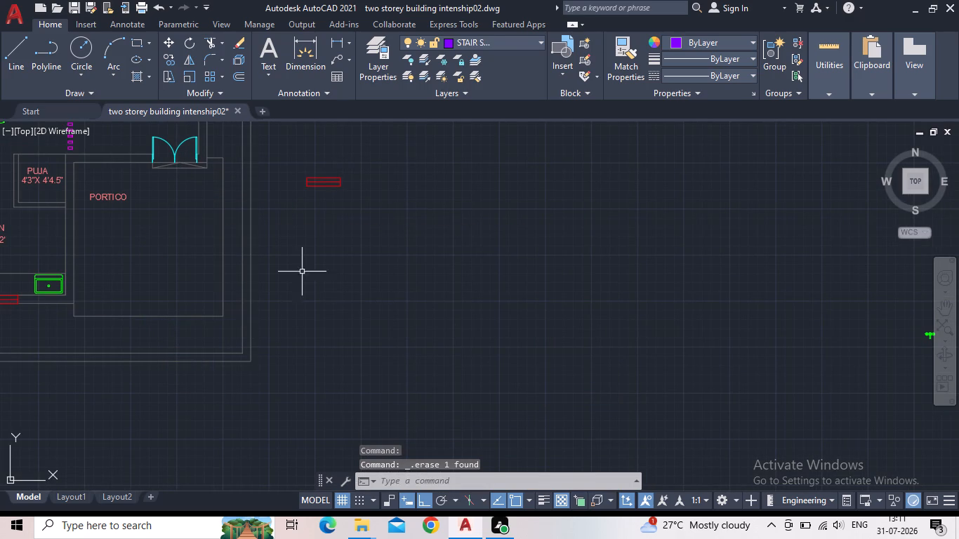
# Make CAR the current layer.
pyautogui.click(369, 71)
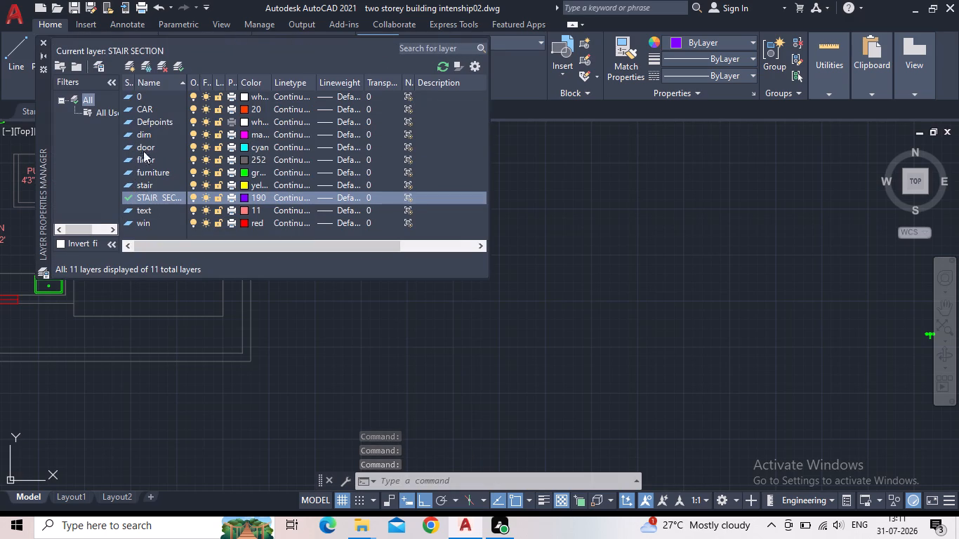
pyautogui.doubleClick(128, 110)
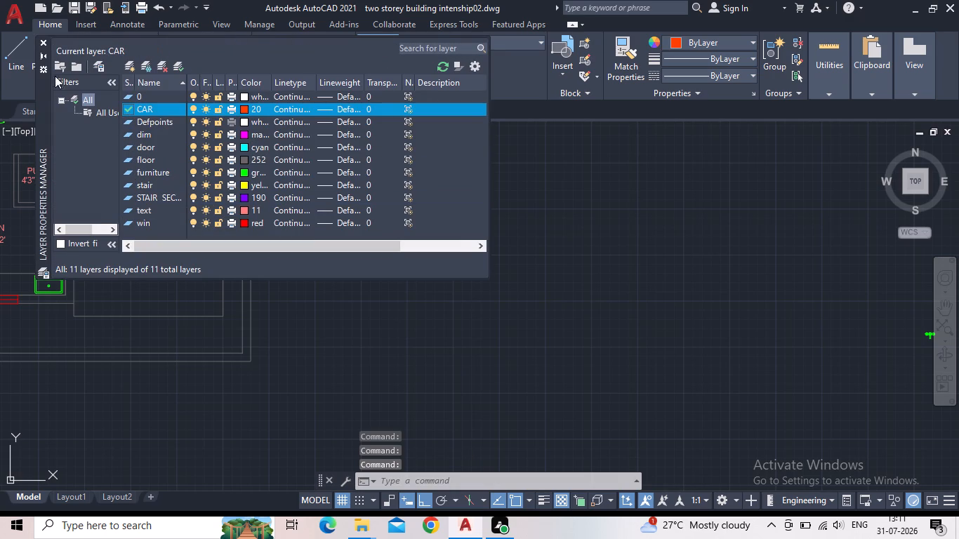
pyautogui.click(39, 44)
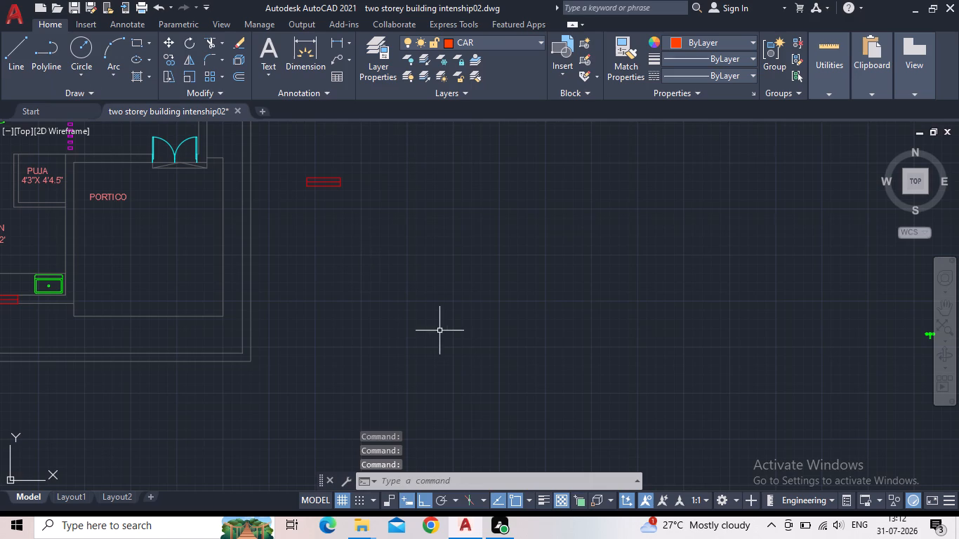
# Insert the Vehicles - Imperial block from the architectural tool palette into the empty area beside the floor plan.
pyautogui.press('t')
pyautogui.write('OO')
pyautogui.click(485, 379)
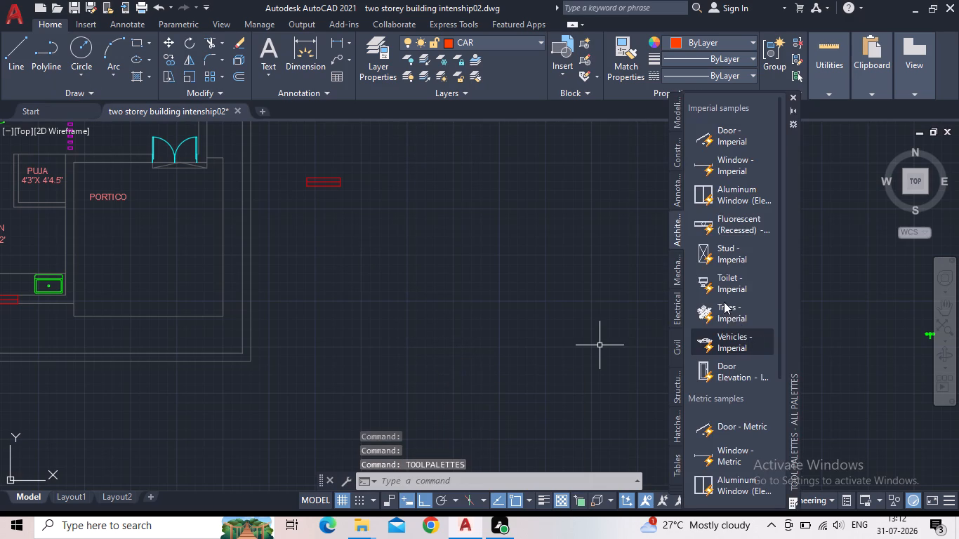
pyautogui.moveTo(727, 346); pyautogui.dragTo(509, 338)
pyautogui.click(496, 333)
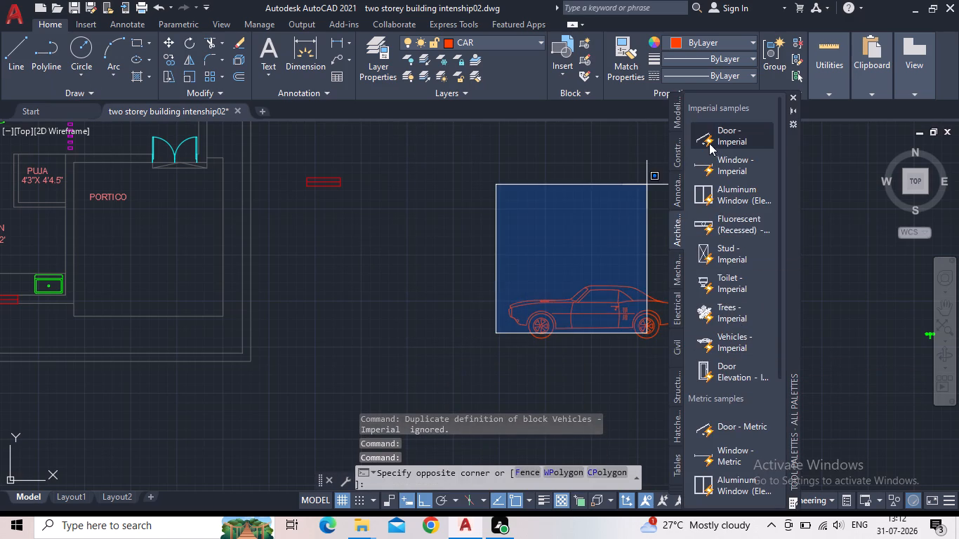
pyautogui.click(540, 175)
pyautogui.moveTo(791, 93); pyautogui.dragTo(786, 104)
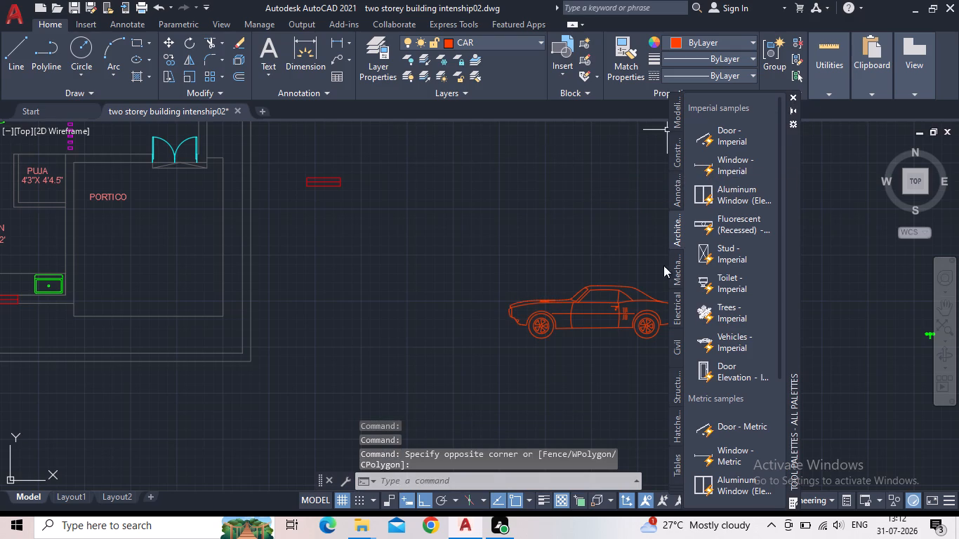
pyautogui.click(792, 95)
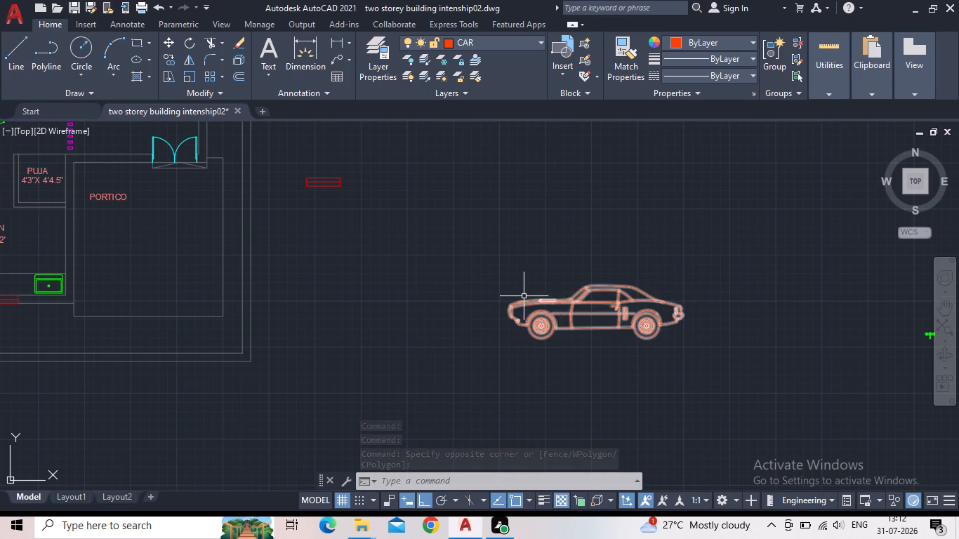
# Switch the newly inserted car block's view to Sports Car (Top).
pyautogui.click(531, 326)
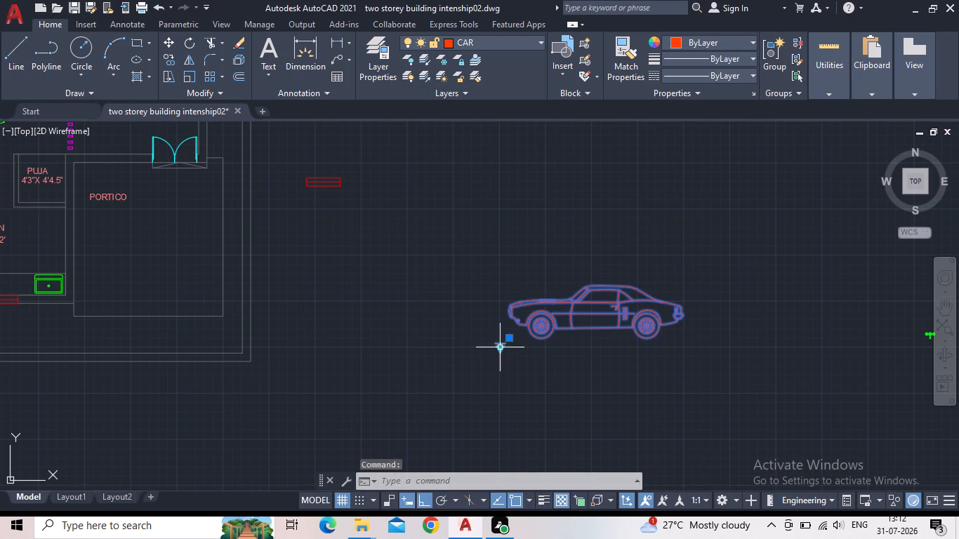
pyautogui.click(498, 351)
pyautogui.click(543, 188)
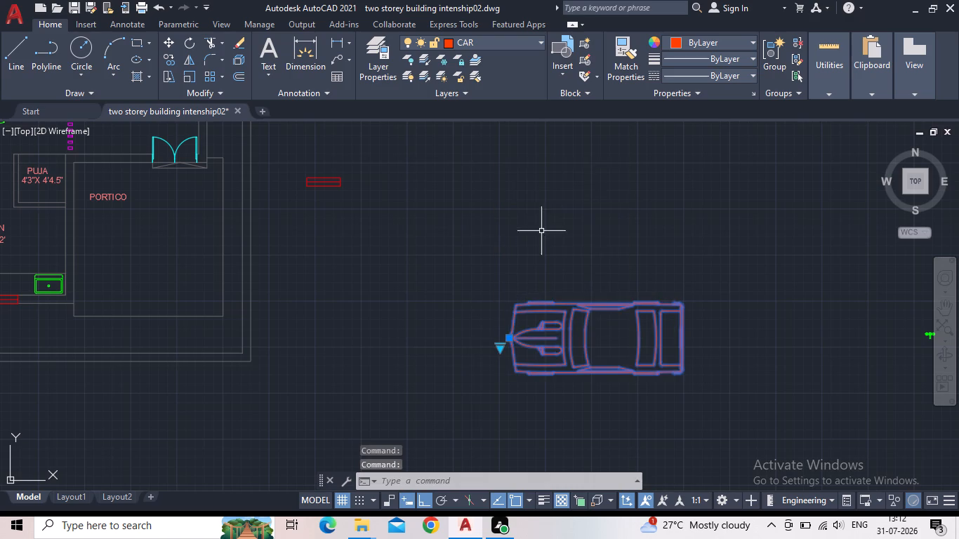
pyautogui.scroll(1, 560, 338)
pyautogui.moveTo(532, 348); pyautogui.dragTo(364, 334, button='middle')
pyautogui.scroll(-1, 360, 334)
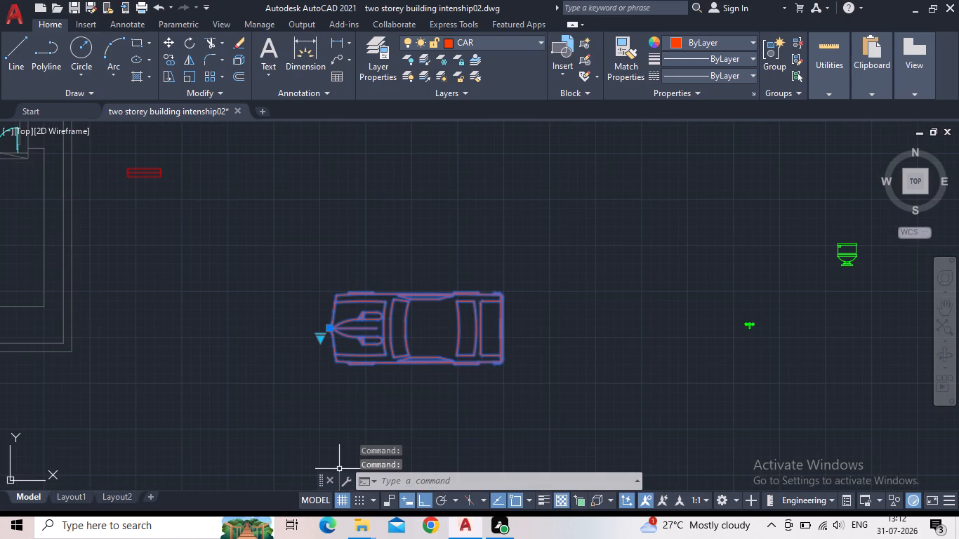
# Rotate the sports car block to 270° about its front midpoint so it stands vertically, nose up.
pyautogui.press('r')
pyautogui.press('o')
pyautogui.press('Return')
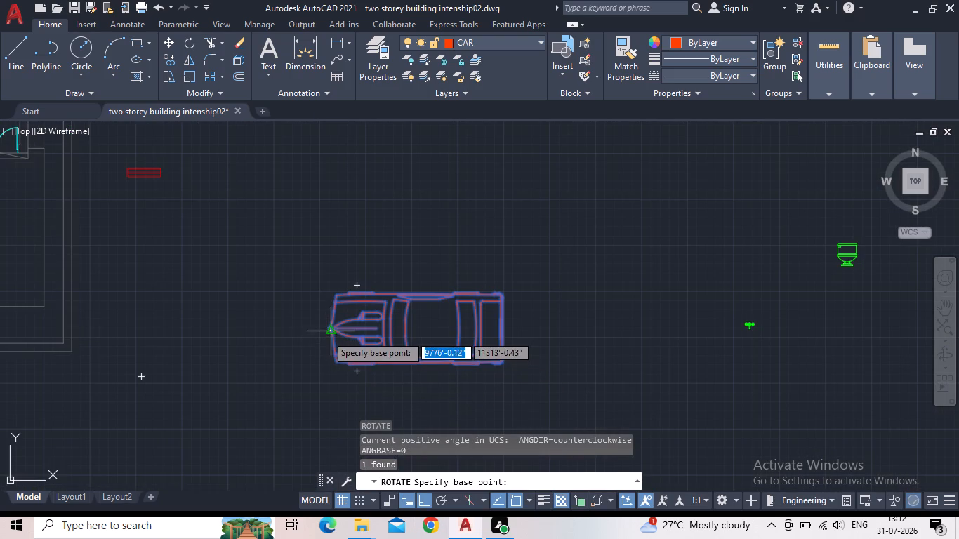
pyautogui.click(326, 335)
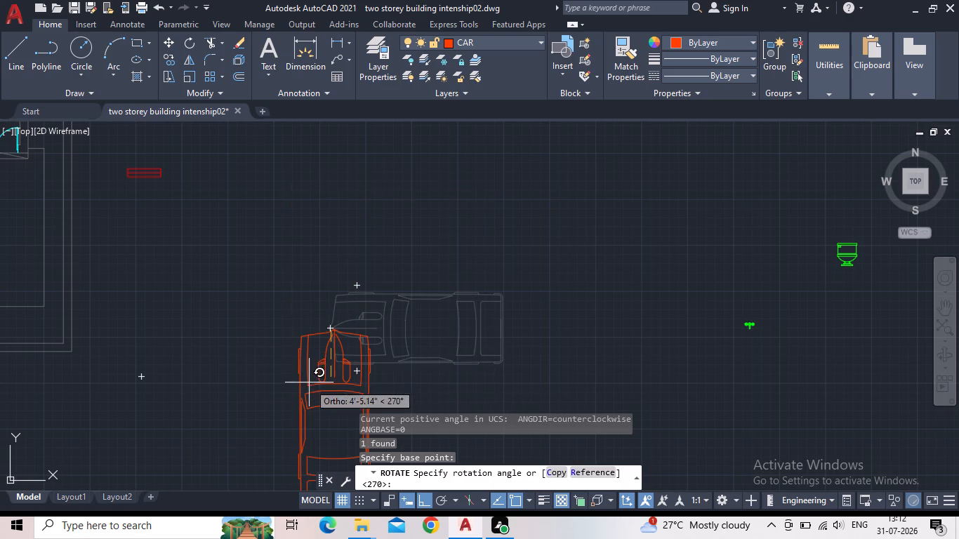
pyautogui.click(317, 376)
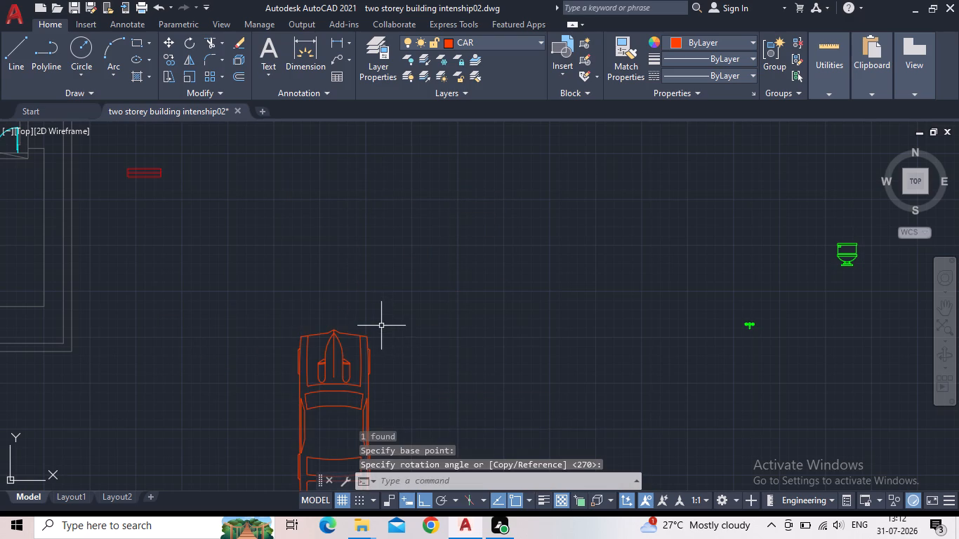
# With Ortho off, move the rotated car by its front insertion point into the portico, just below the double door.
pyautogui.scroll(-1, 401, 359)
pyautogui.moveTo(392, 357); pyautogui.dragTo(389, 306, button='middle')
pyautogui.click(373, 333)
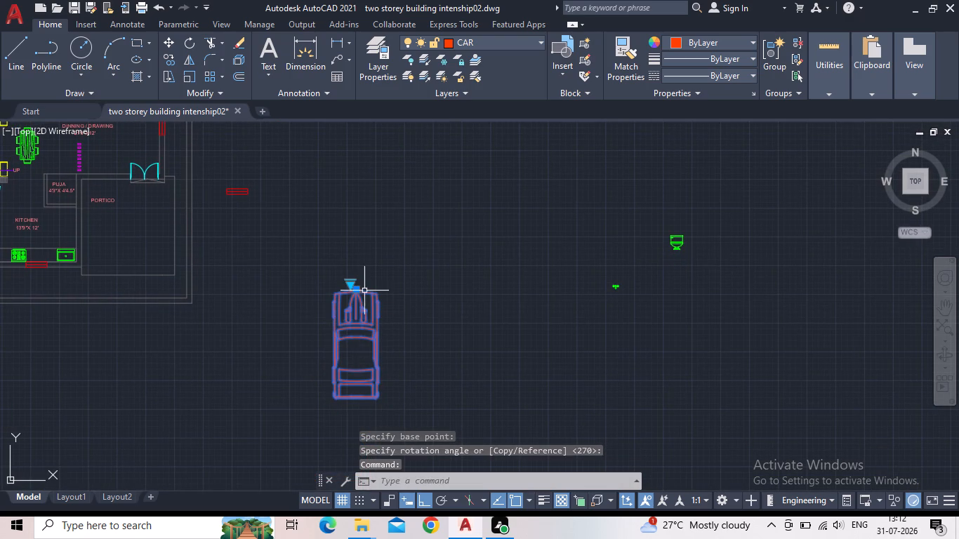
pyautogui.moveTo(356, 291); pyautogui.dragTo(333, 287)
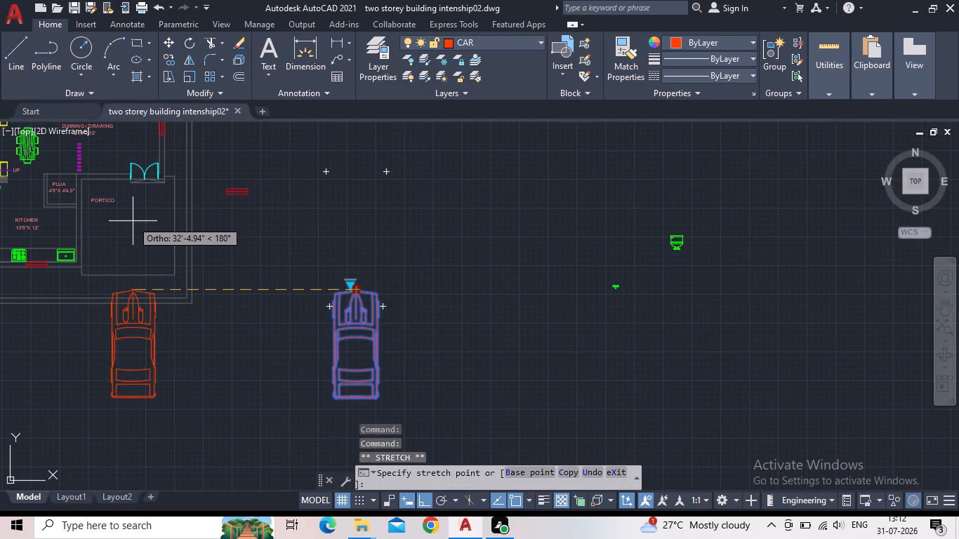
pyautogui.click(422, 496)
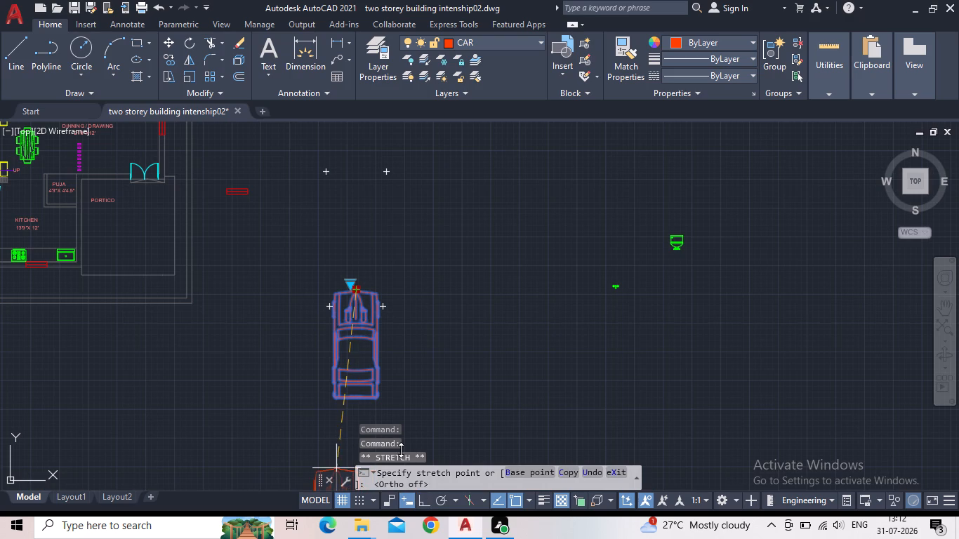
pyautogui.click(148, 194)
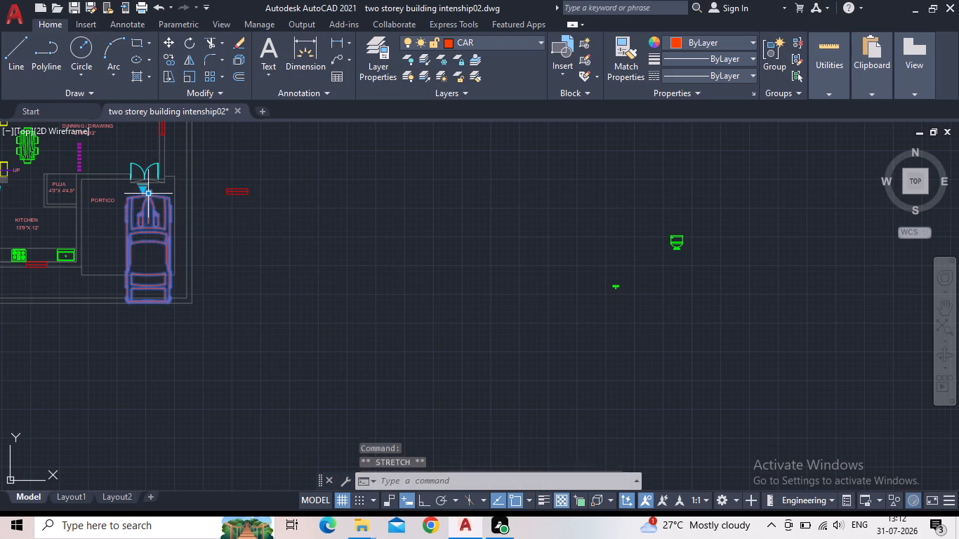
# Scale the car down freehand about its front point so that it fits inside the portico outline.
pyautogui.scroll(2, 126, 220)
pyautogui.scroll(-1, 140, 262)
pyautogui.press('s')
pyautogui.press('c')
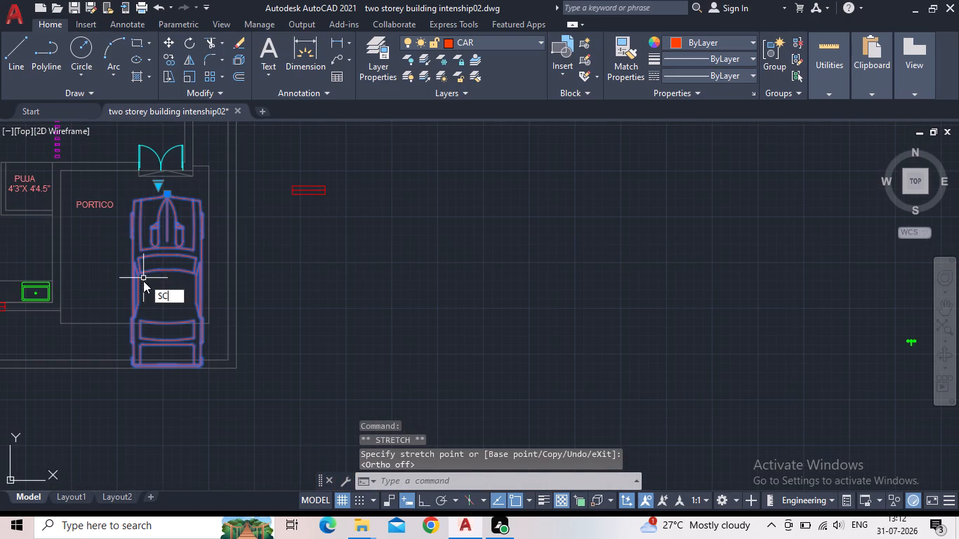
pyautogui.press('space')
pyautogui.click(168, 194)
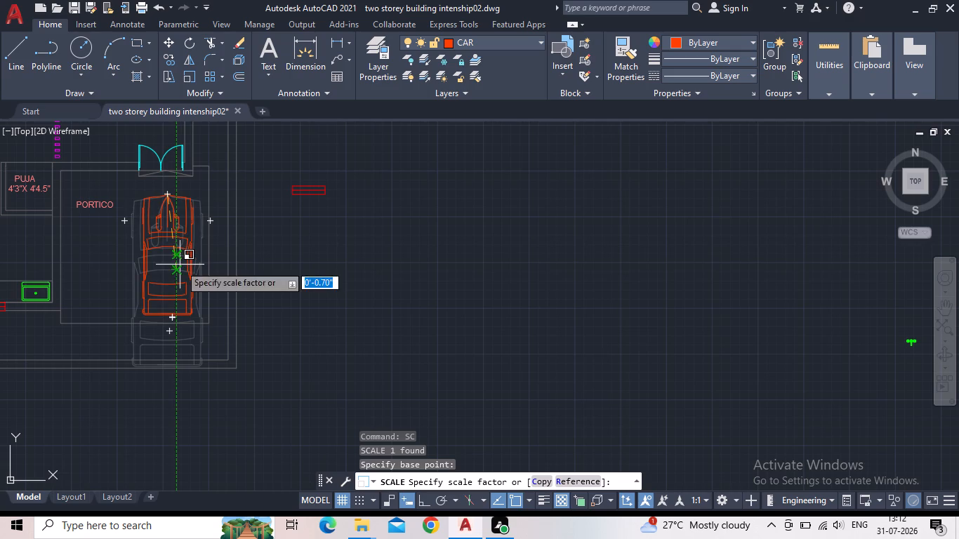
pyautogui.click(178, 260)
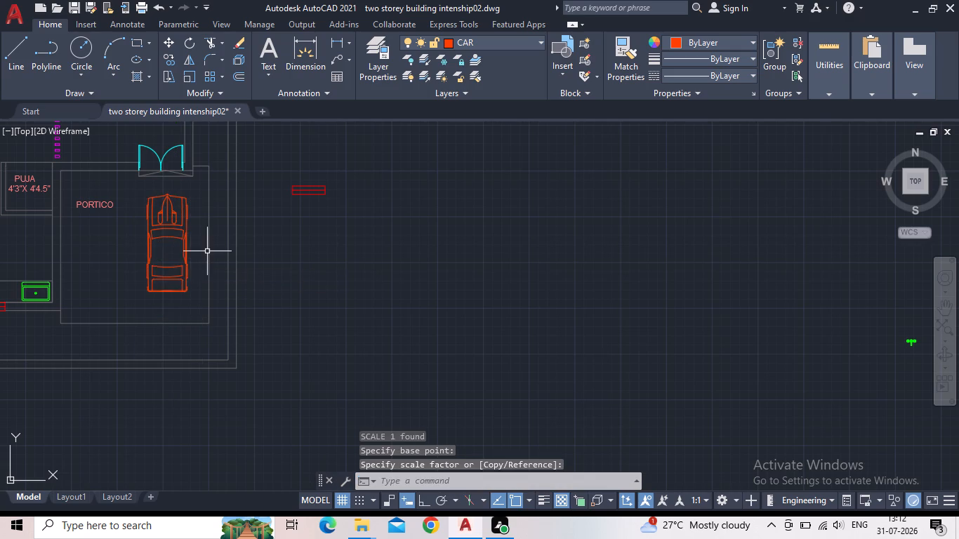
# Make floor the current layer.
pyautogui.scroll(2, 154, 234)
pyautogui.scroll(-3, 165, 234)
pyautogui.scroll(2, 116, 292)
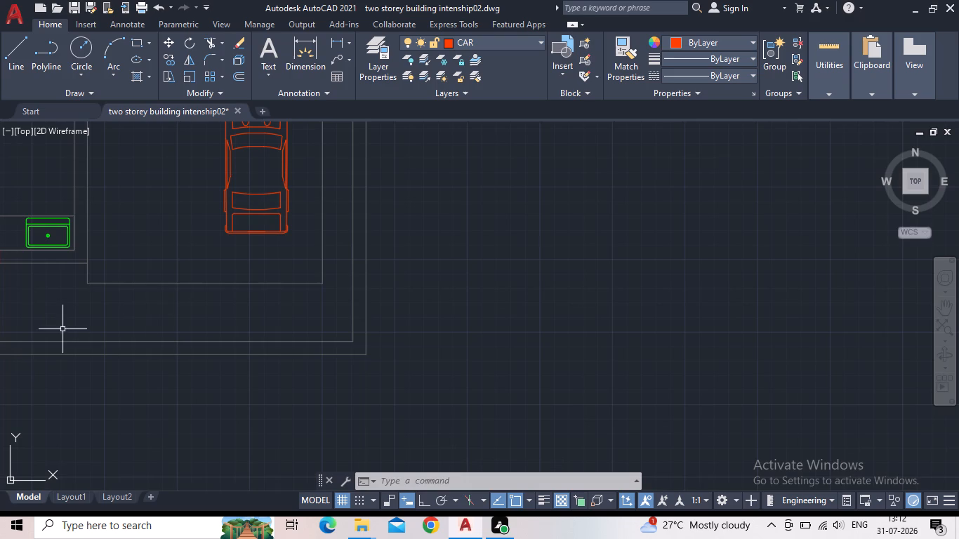
pyautogui.moveTo(69, 307); pyautogui.dragTo(254, 312, button='middle')
pyautogui.scroll(-1, 260, 314)
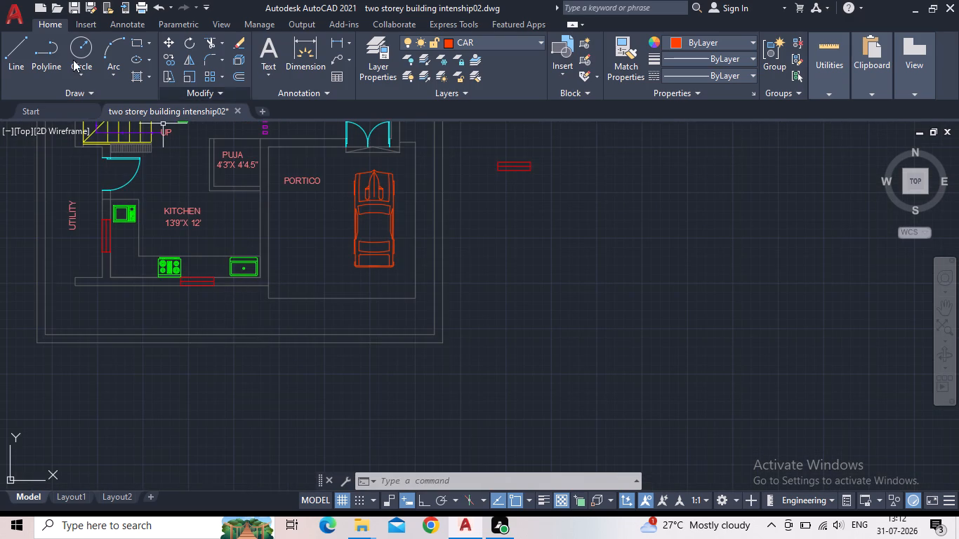
pyautogui.click(383, 65)
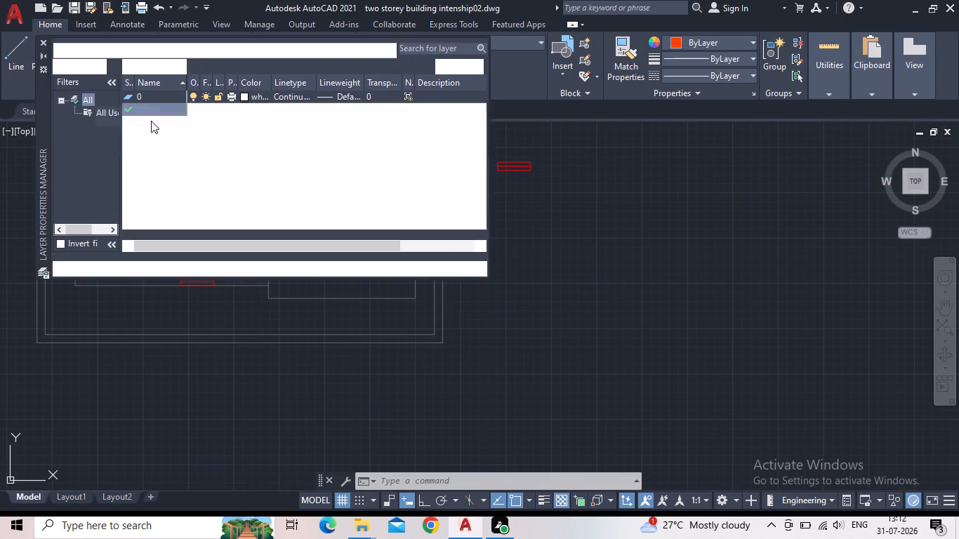
pyautogui.doubleClick(126, 157)
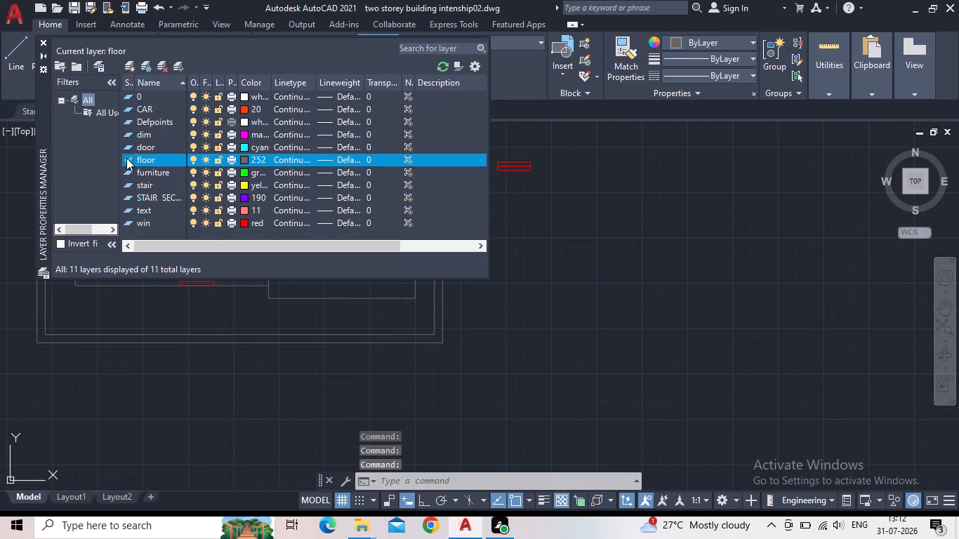
pyautogui.click(42, 44)
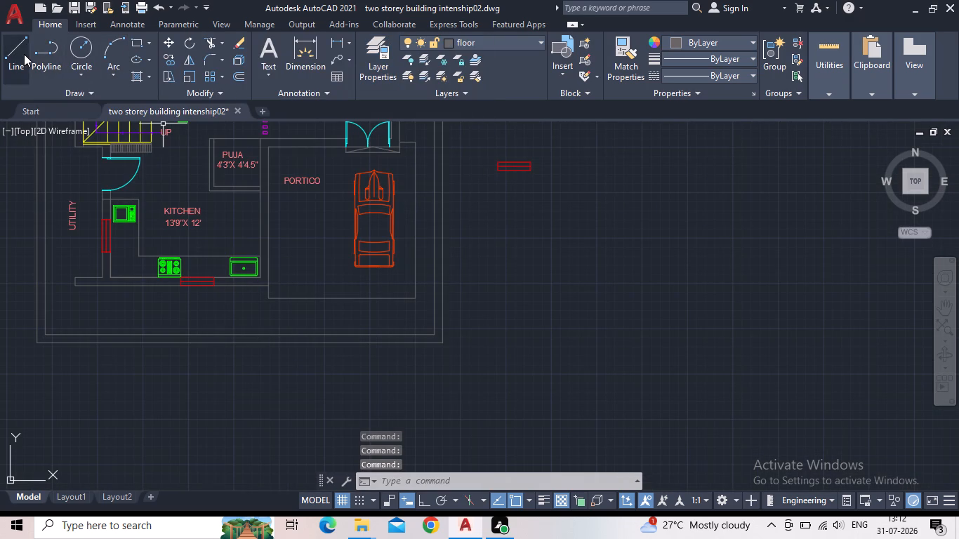
# Draw a gate pillar rectangle about 1'-0.5" by 1'-3.3" on the lower compound wall, in line with the portico's kitchen-side edge.
pyautogui.click(24, 54)
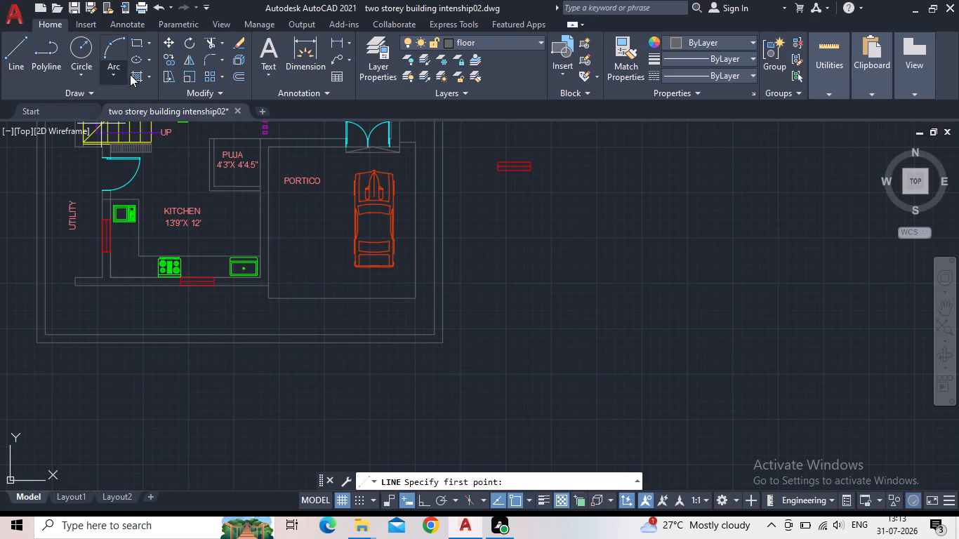
pyautogui.click(138, 47)
pyautogui.scroll(1, 168, 298)
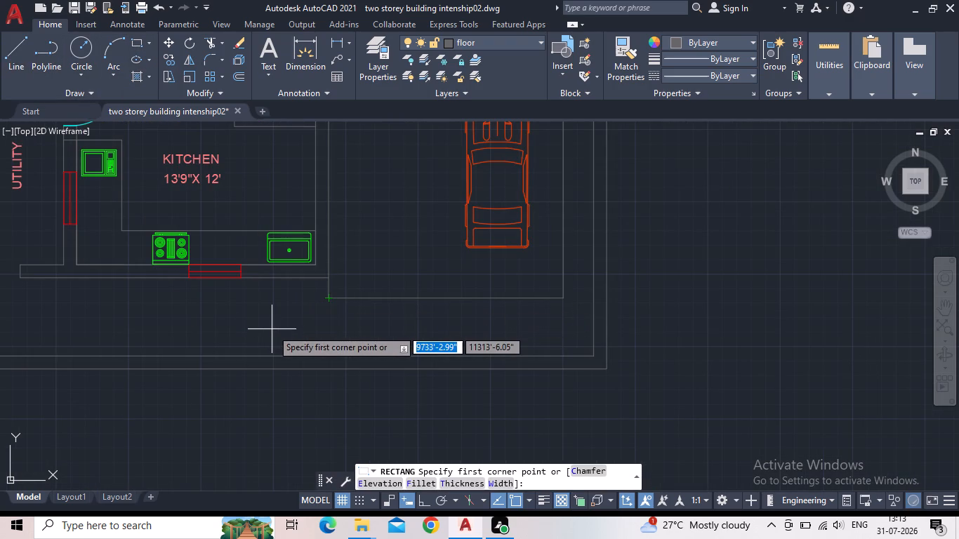
pyautogui.click(331, 371)
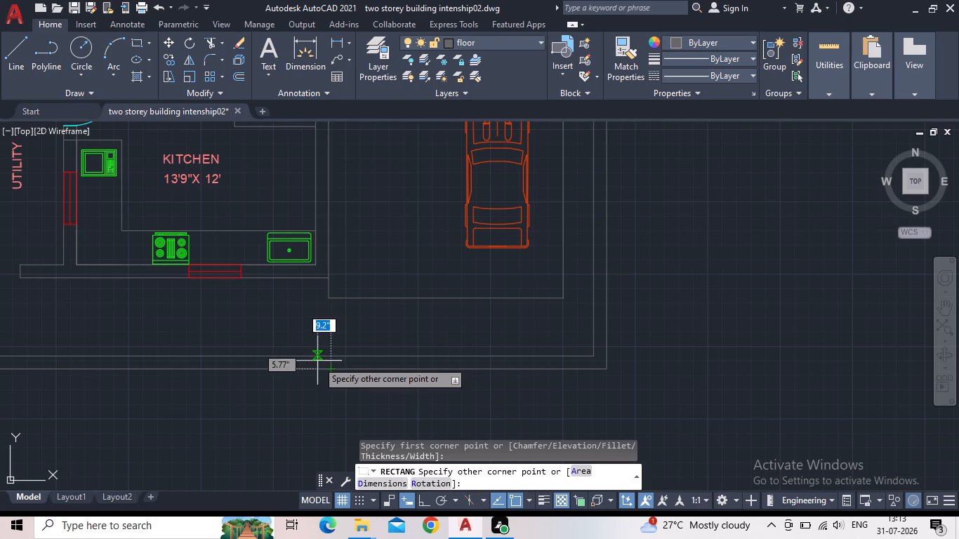
pyautogui.scroll(1, 313, 355)
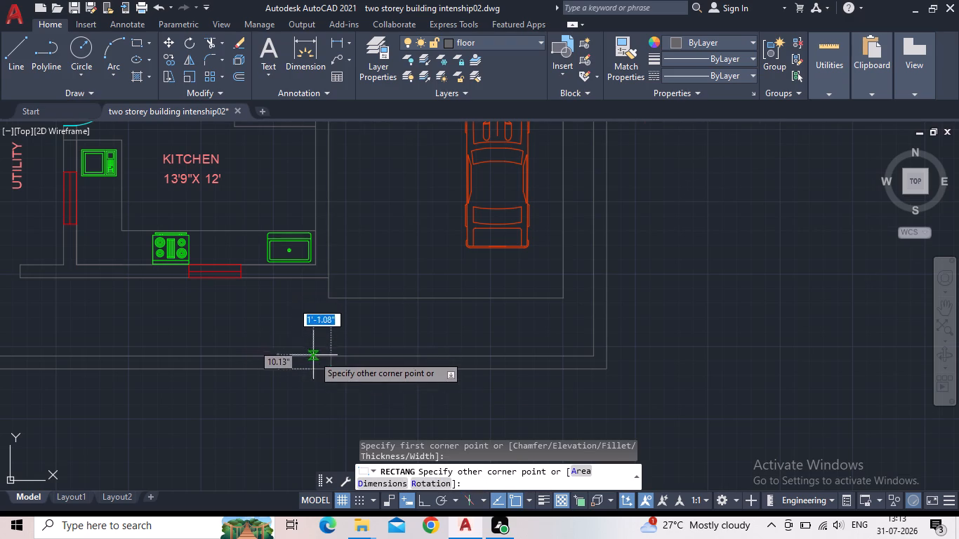
pyautogui.scroll(1, 313, 355)
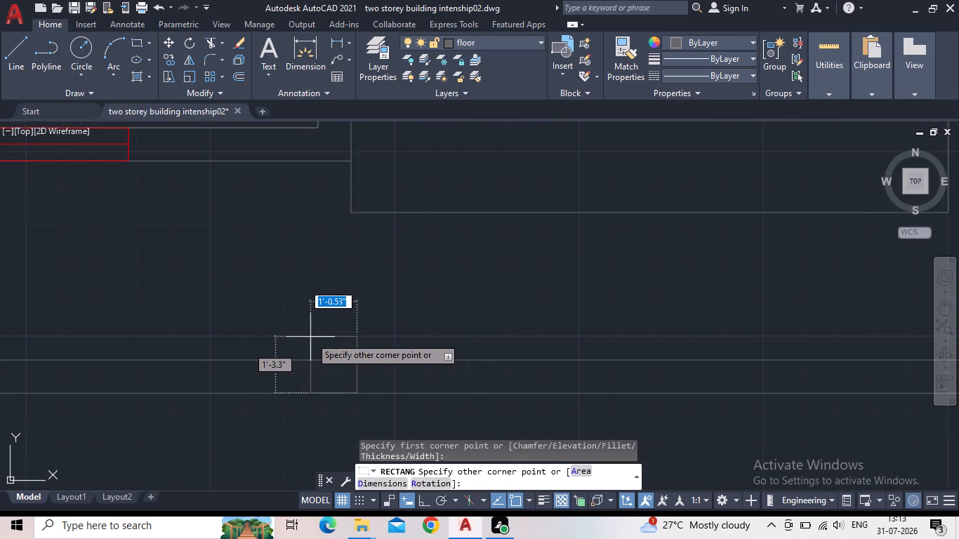
pyautogui.click(310, 337)
pyautogui.scroll(-1, 388, 387)
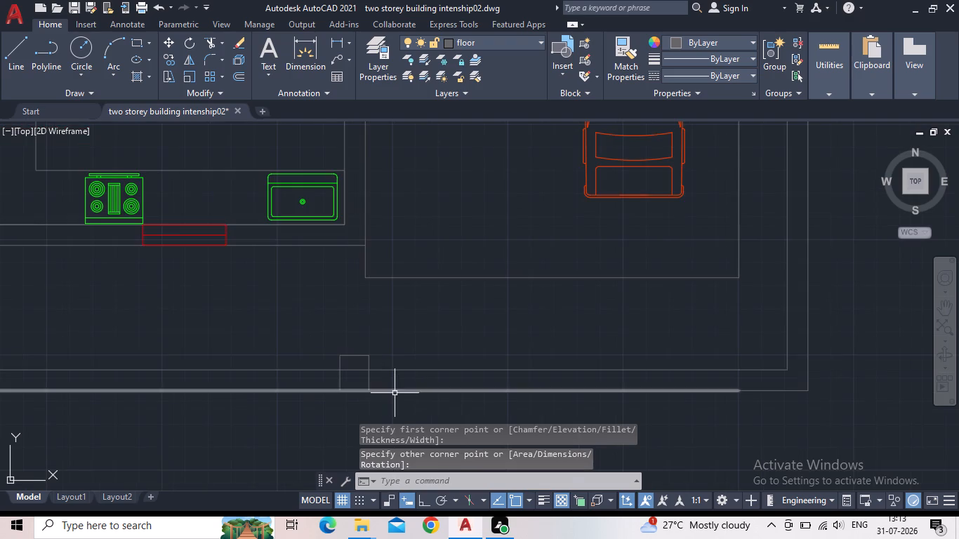
# Draw a second pillar rectangle about 1'-7.7" by 1'-3.2" at the compound wall's outer corner beyond the car.
pyautogui.moveTo(490, 407); pyautogui.dragTo(212, 354, button='middle')
pyautogui.press('space')
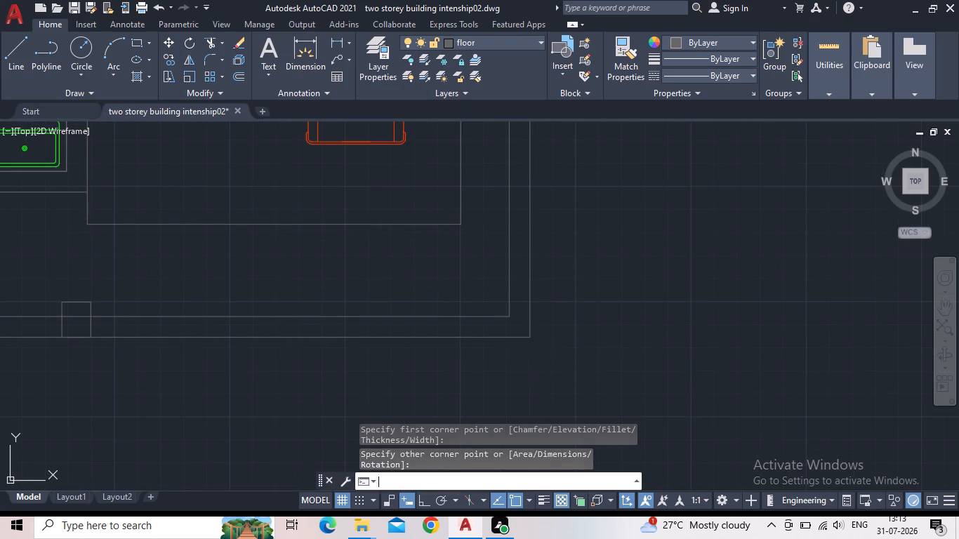
pyautogui.scroll(1, 514, 356)
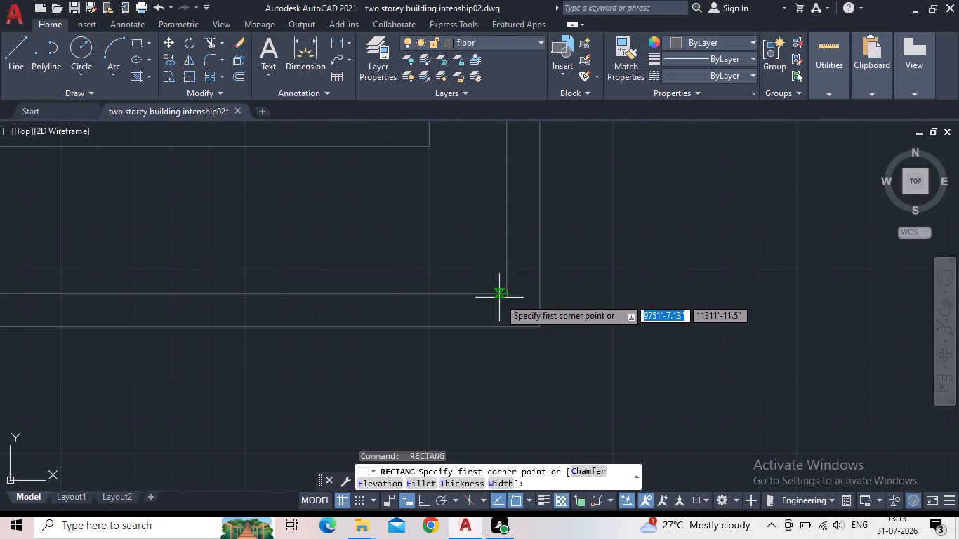
pyautogui.click(537, 328)
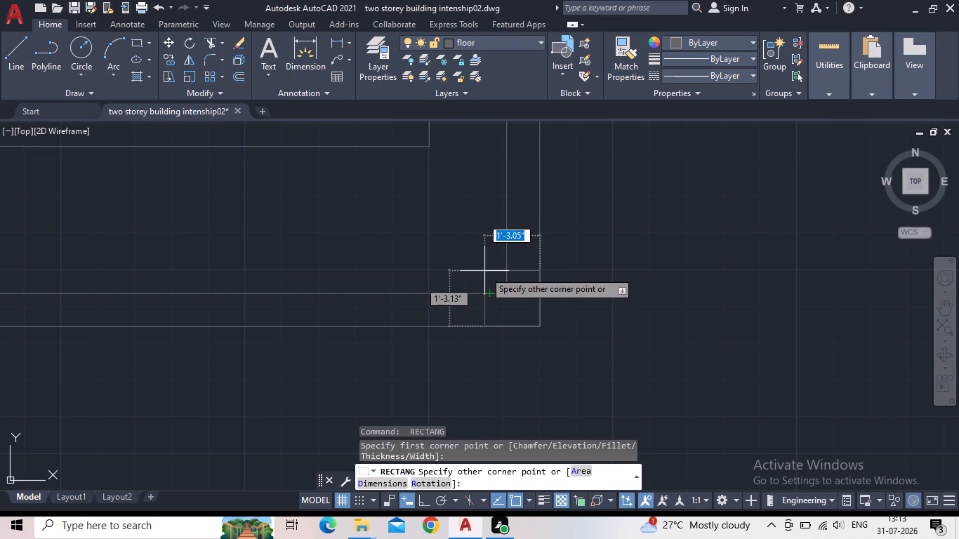
pyautogui.scroll(-1, 483, 271)
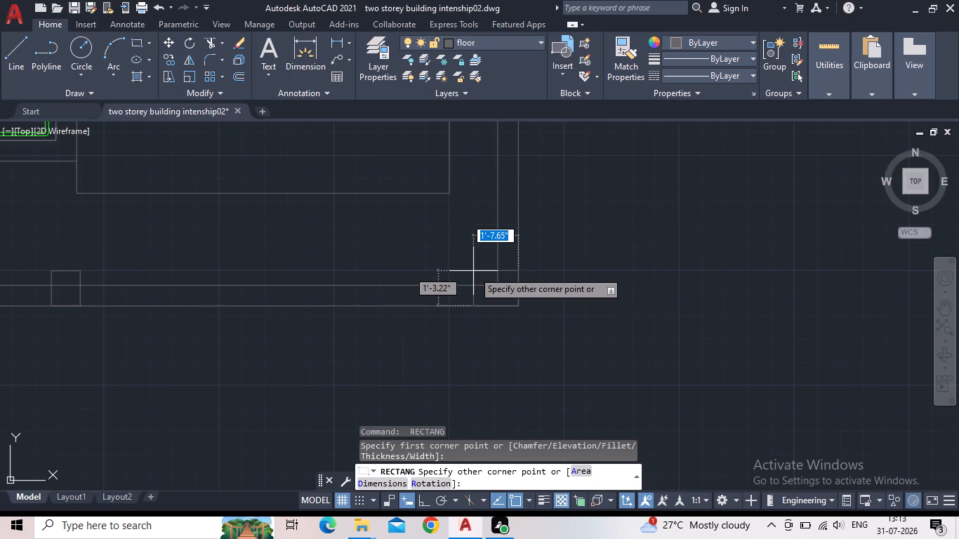
pyautogui.click(473, 270)
pyautogui.press('Escape')
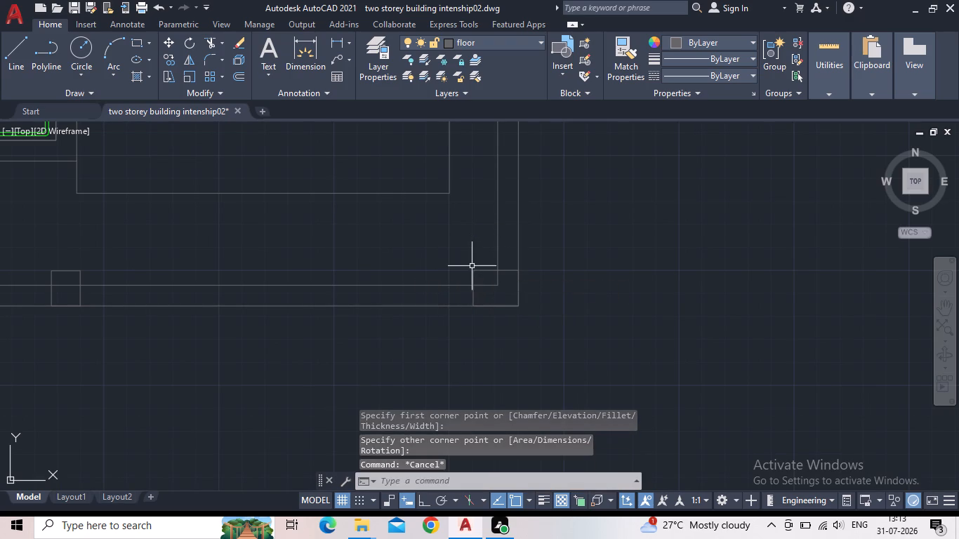
# Trim the inner compound-wall lines inside the corner pillar and the inner line running along the lower wall.
pyautogui.scroll(-1, 468, 284)
pyautogui.press('t')
pyautogui.press('r')
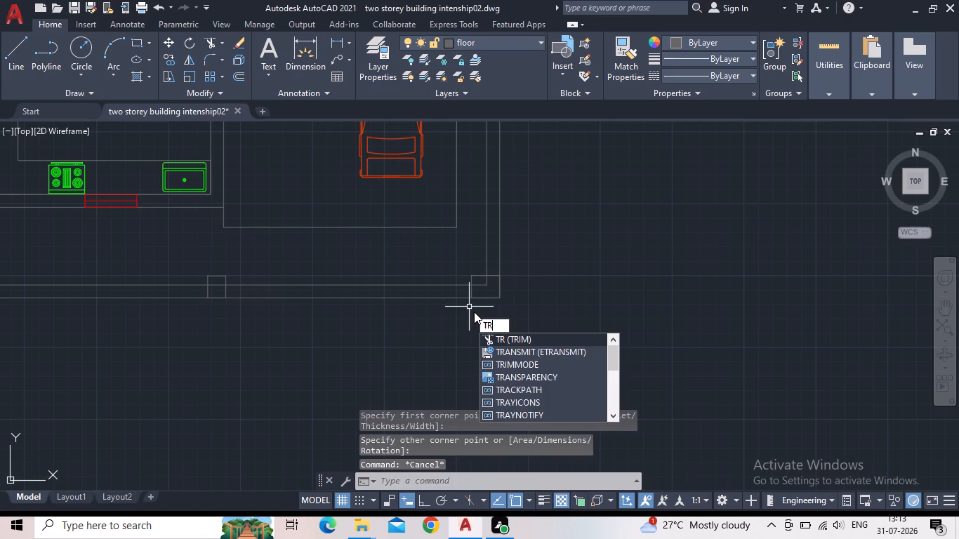
pyautogui.press('Return')
pyautogui.scroll(2, 494, 283)
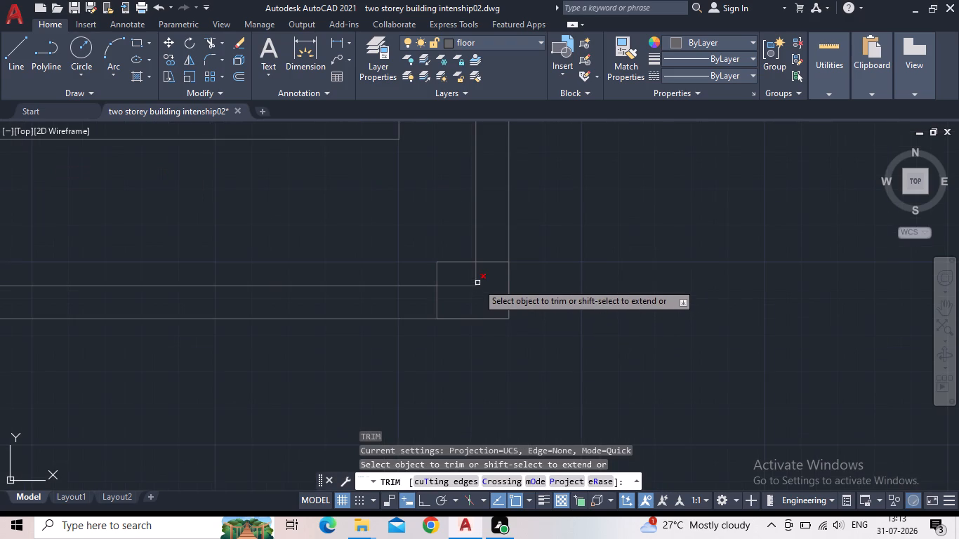
pyautogui.click(477, 279)
pyautogui.click(465, 288)
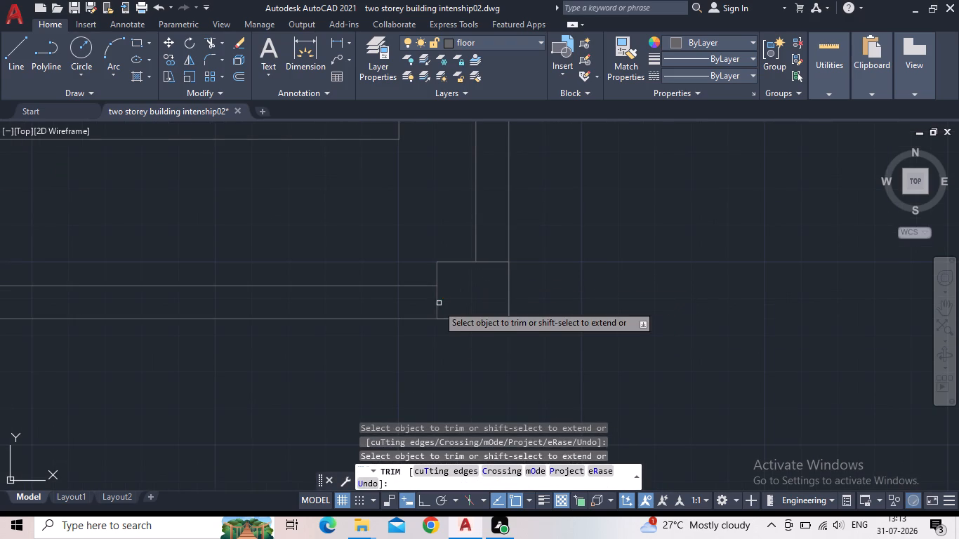
pyautogui.click(339, 286)
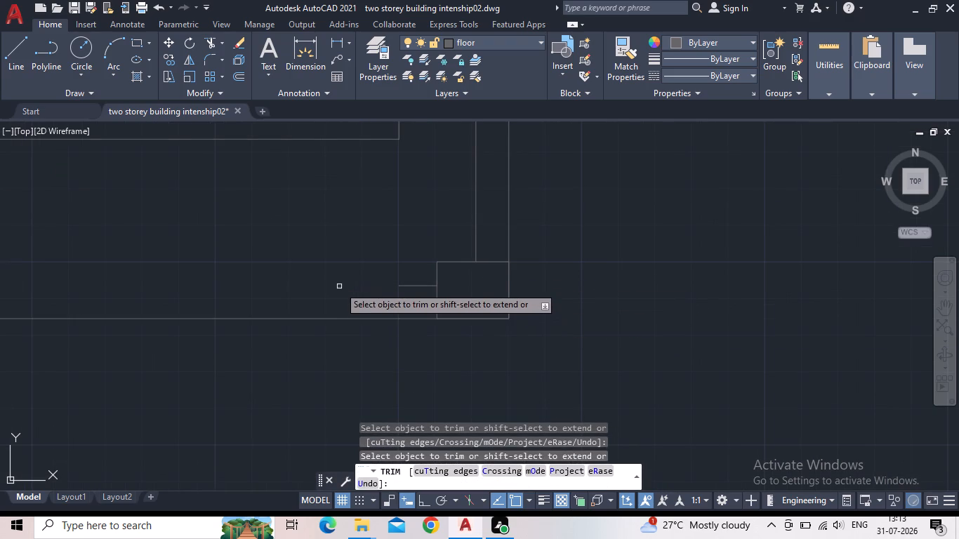
pyautogui.scroll(-1, 337, 293)
pyautogui.click(381, 287)
pyautogui.moveTo(325, 293); pyautogui.dragTo(515, 316, button='middle')
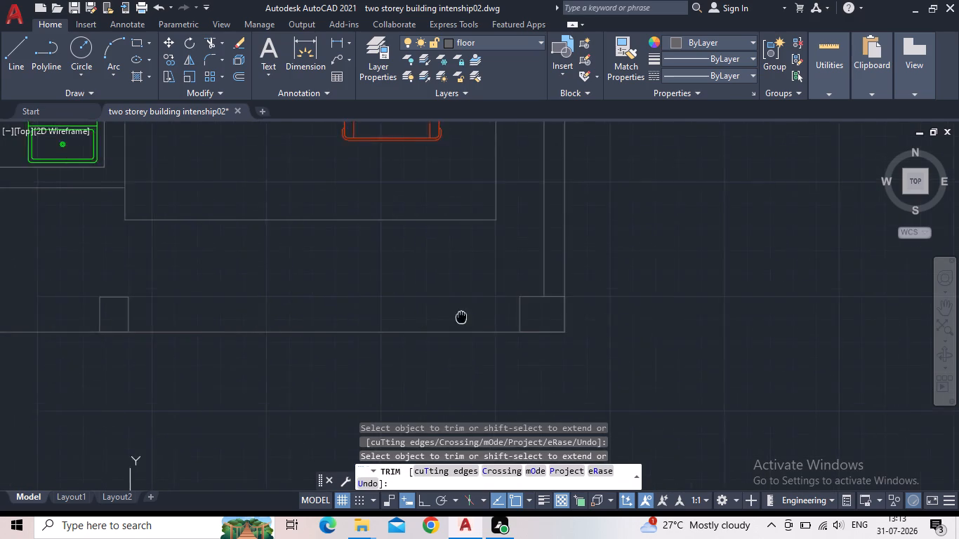
pyautogui.scroll(-1, 576, 316)
pyautogui.scroll(-1, 412, 326)
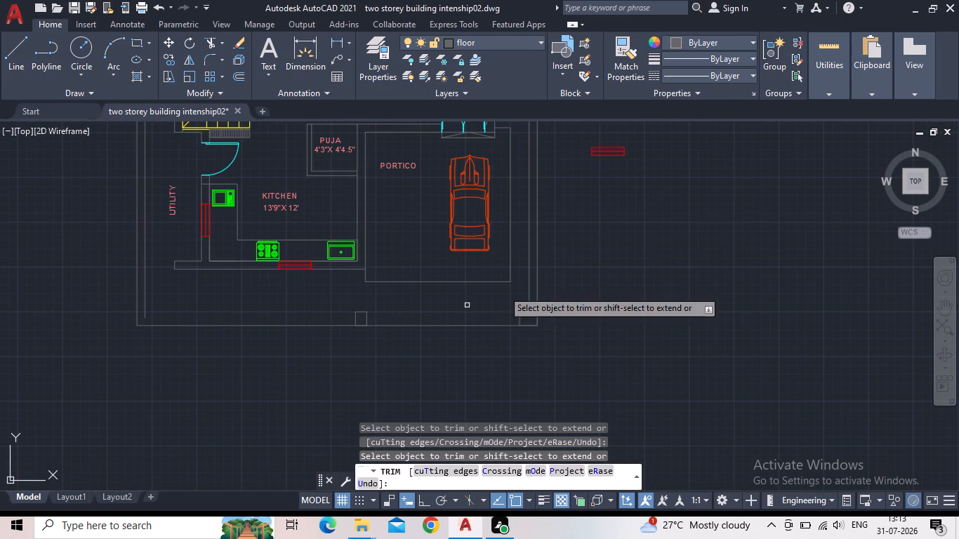
pyautogui.press('Escape')
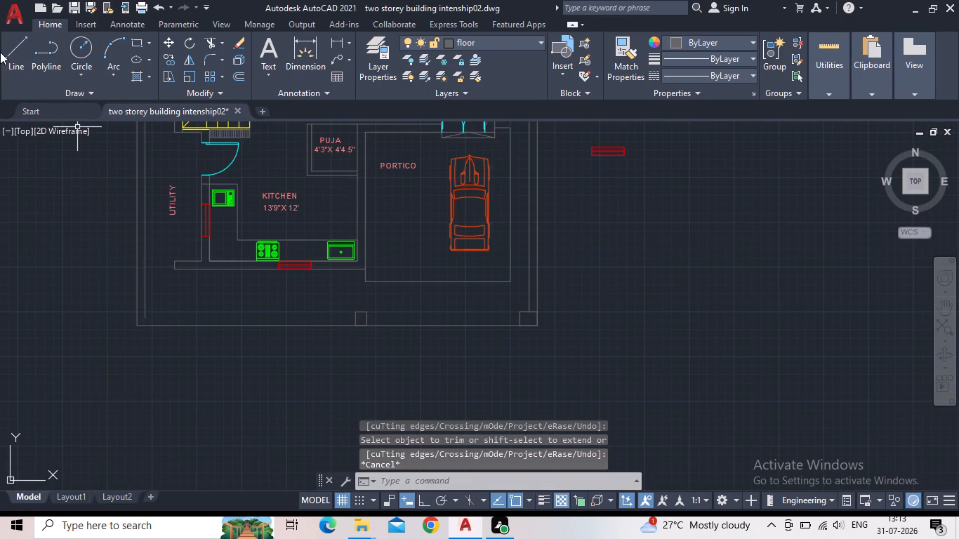
# Draw the inner line of the lower compound wall from the utility-side inner wall line to the first gate pillar.
pyautogui.click(13, 58)
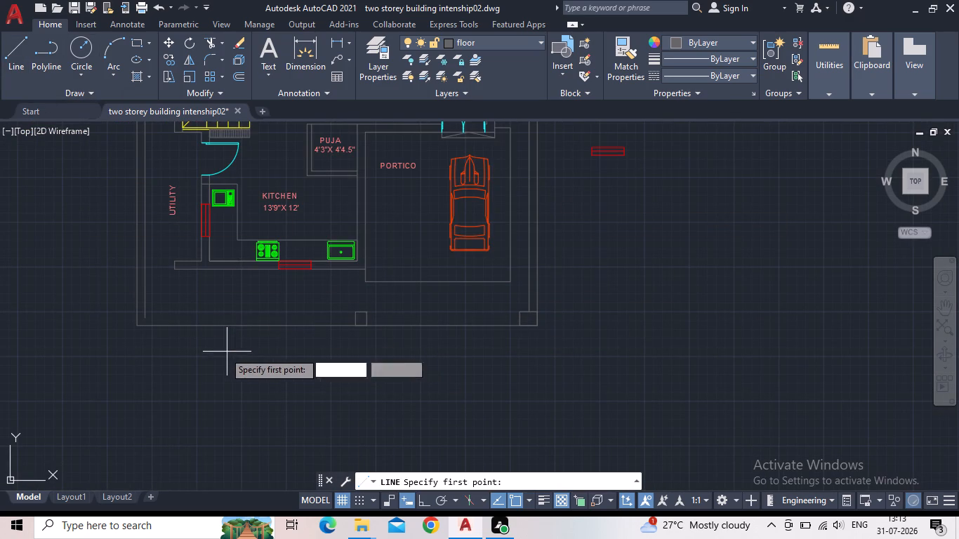
pyautogui.scroll(2, 144, 322)
pyautogui.moveTo(148, 312); pyautogui.dragTo(155, 312)
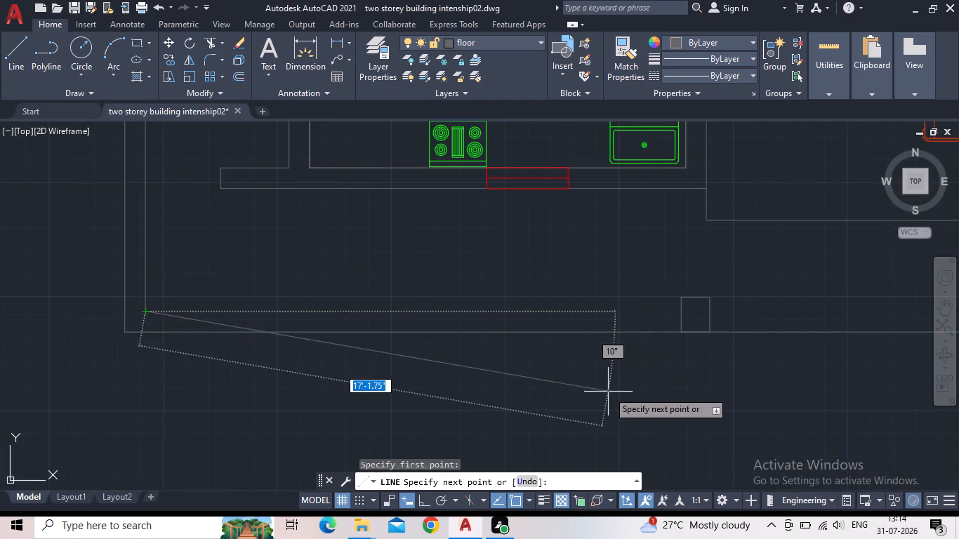
pyautogui.click(677, 311)
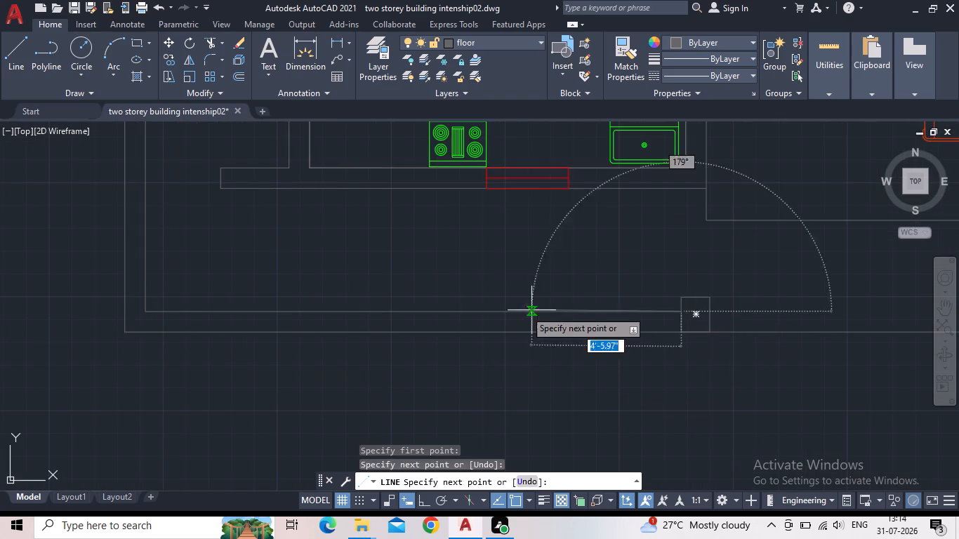
pyautogui.press('Escape')
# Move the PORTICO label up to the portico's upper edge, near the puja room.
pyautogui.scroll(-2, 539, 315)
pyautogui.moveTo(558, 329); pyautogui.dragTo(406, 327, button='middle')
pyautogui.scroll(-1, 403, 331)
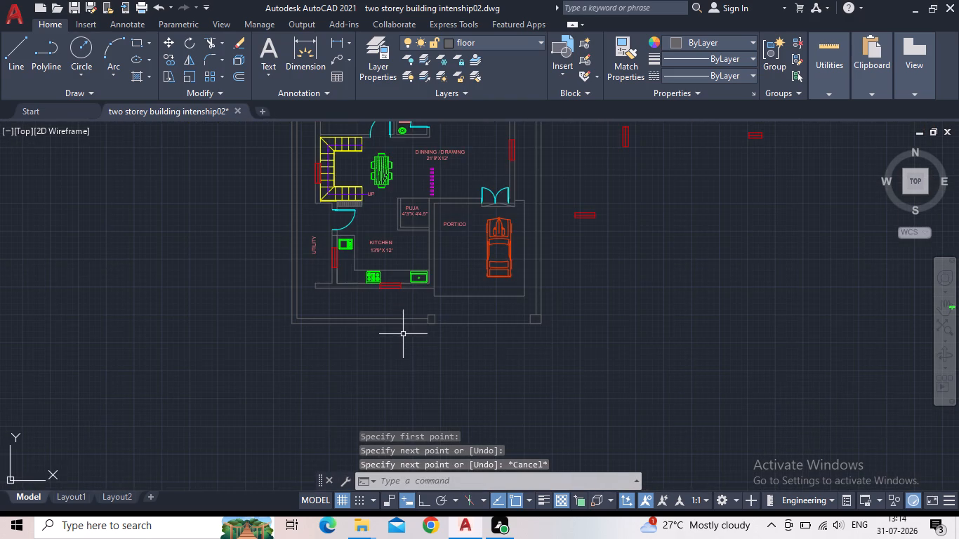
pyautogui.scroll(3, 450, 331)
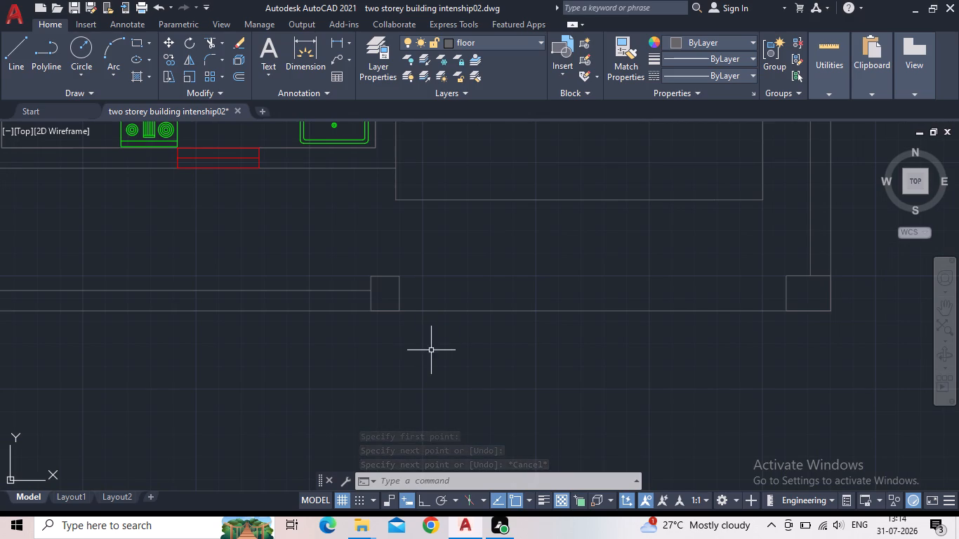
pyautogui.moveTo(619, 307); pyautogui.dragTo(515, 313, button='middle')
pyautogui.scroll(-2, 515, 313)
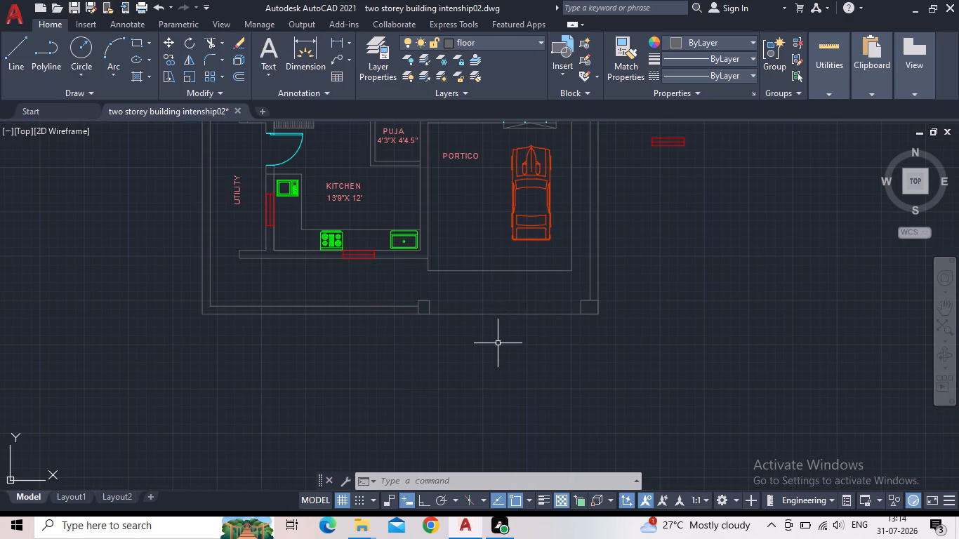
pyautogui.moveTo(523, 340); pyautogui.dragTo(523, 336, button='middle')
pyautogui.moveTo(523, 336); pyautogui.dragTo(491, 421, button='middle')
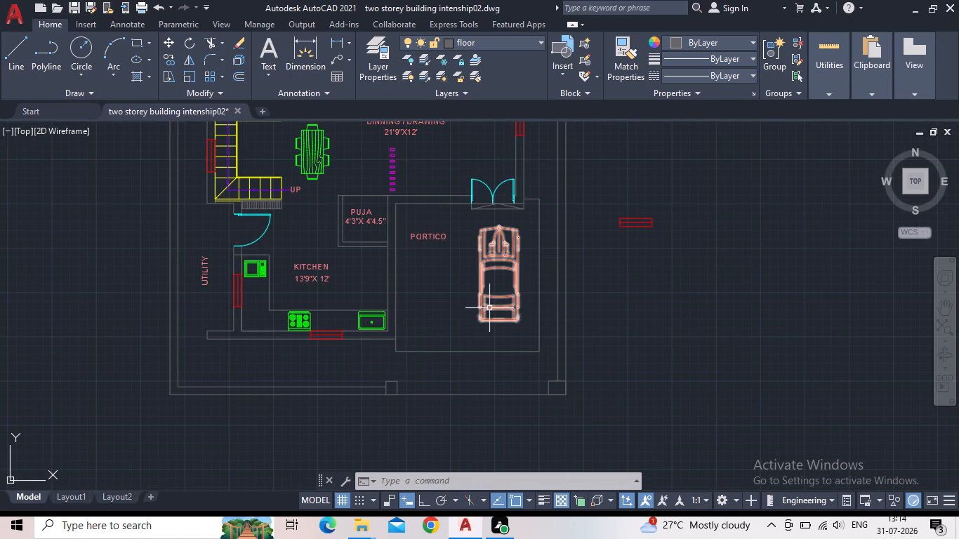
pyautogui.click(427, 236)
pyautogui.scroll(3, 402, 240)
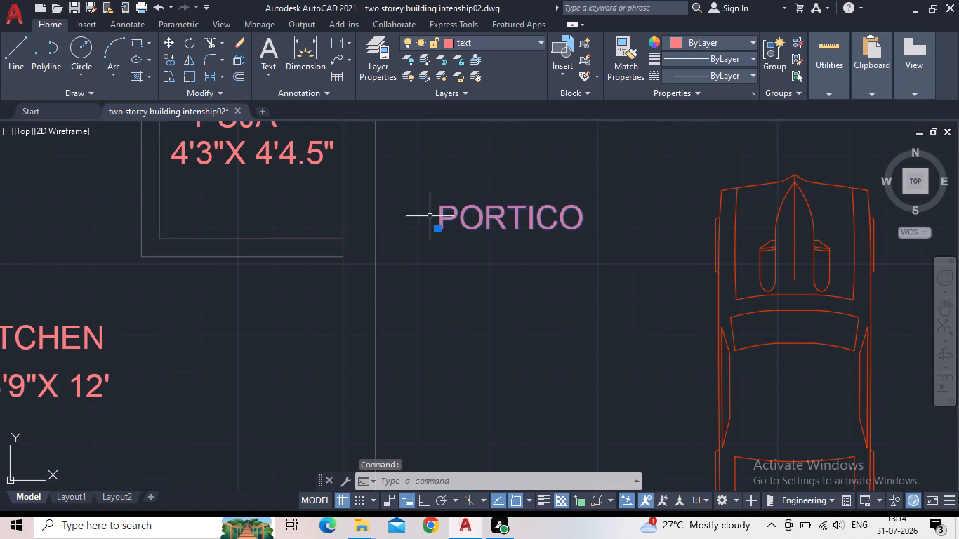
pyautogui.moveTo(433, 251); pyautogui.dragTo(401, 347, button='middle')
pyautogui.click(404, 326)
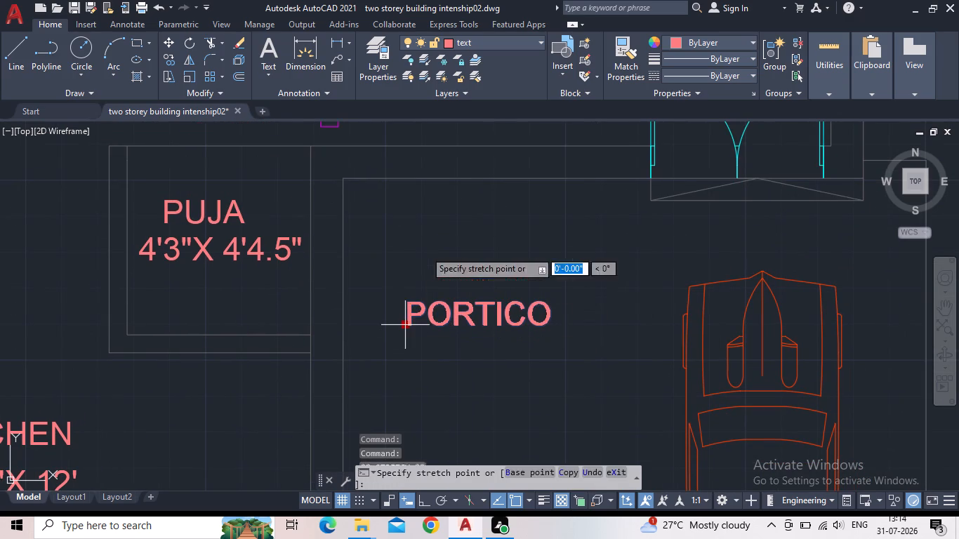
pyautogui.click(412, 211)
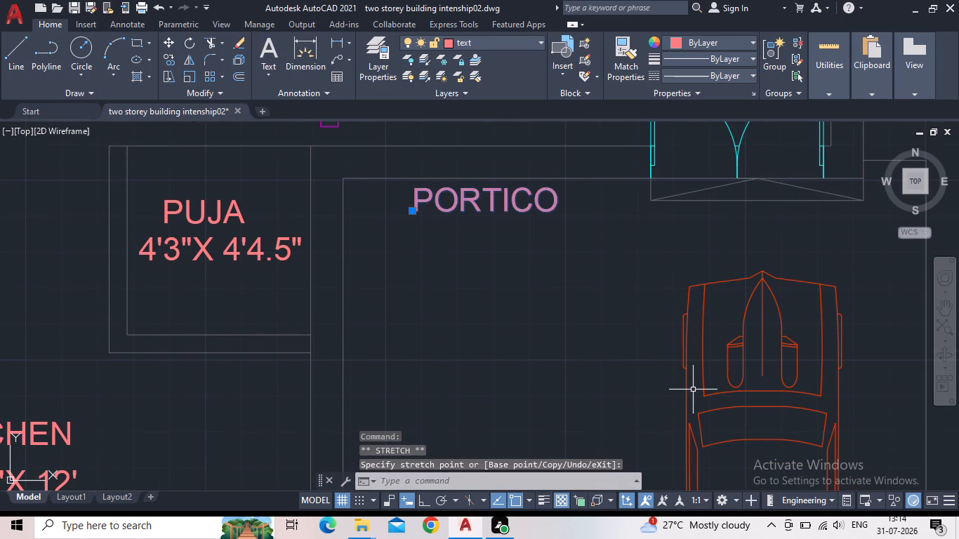
# Move the car about 6' across the portico toward the kitchen wall.
pyautogui.scroll(-2, 698, 387)
pyautogui.moveTo(642, 349); pyautogui.dragTo(557, 227, button='middle')
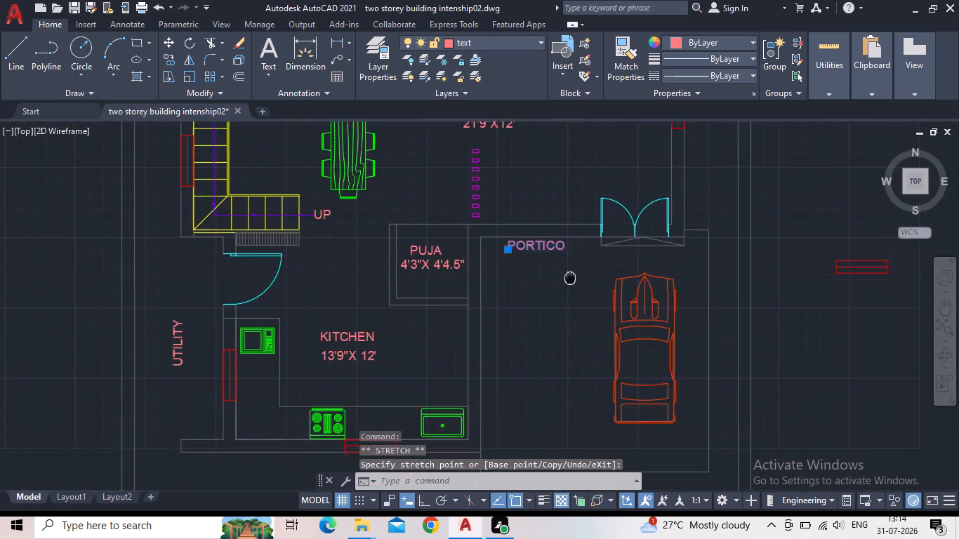
pyautogui.click(626, 325)
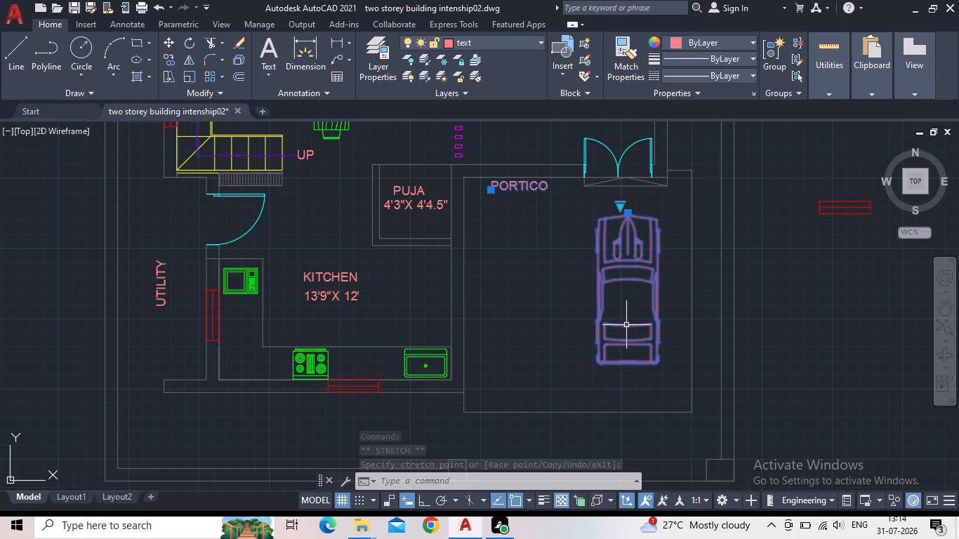
pyautogui.moveTo(628, 213); pyautogui.dragTo(622, 216)
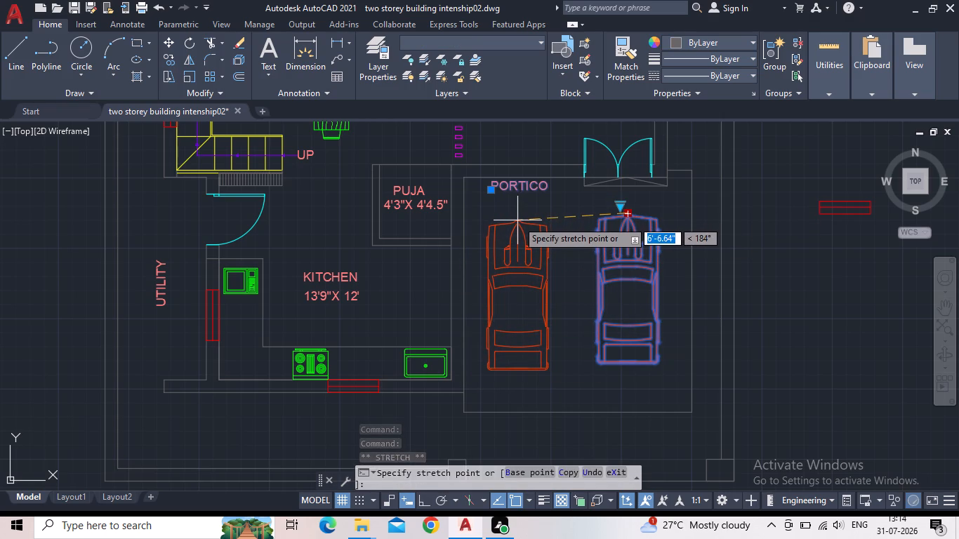
pyautogui.click(522, 220)
# Move the PORTICO label to the clear space beside the car, below the double entrance door.
pyautogui.click(518, 186)
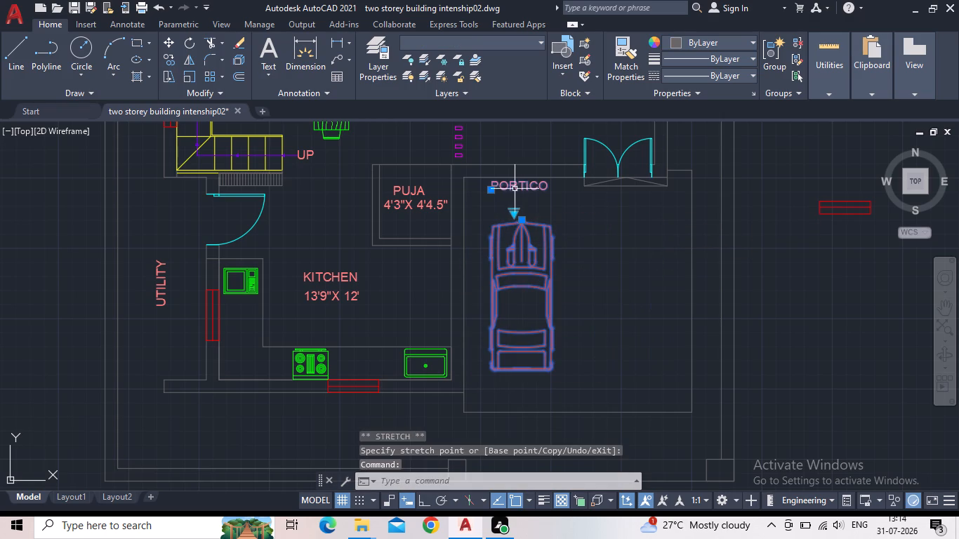
pyautogui.moveTo(493, 191); pyautogui.dragTo(505, 195)
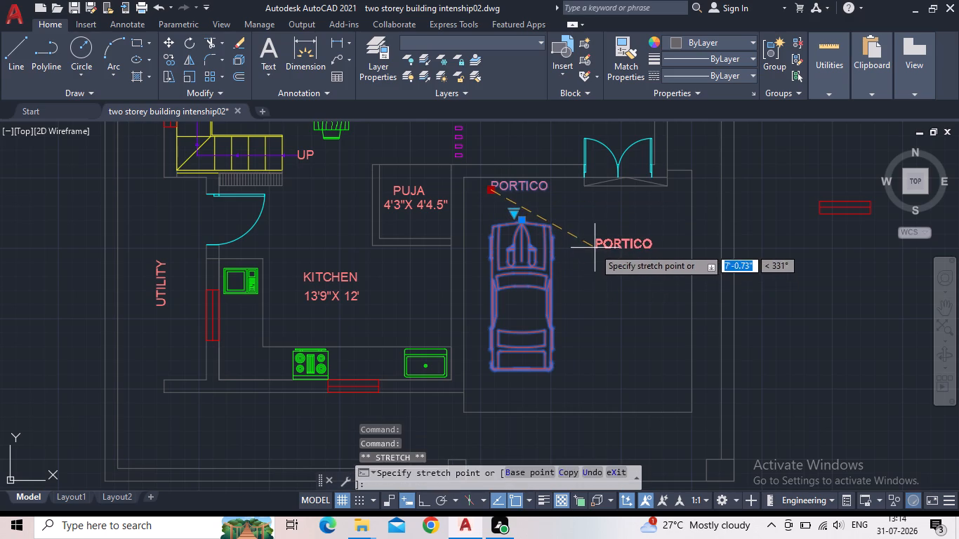
pyautogui.click(593, 244)
pyautogui.scroll(1, 626, 252)
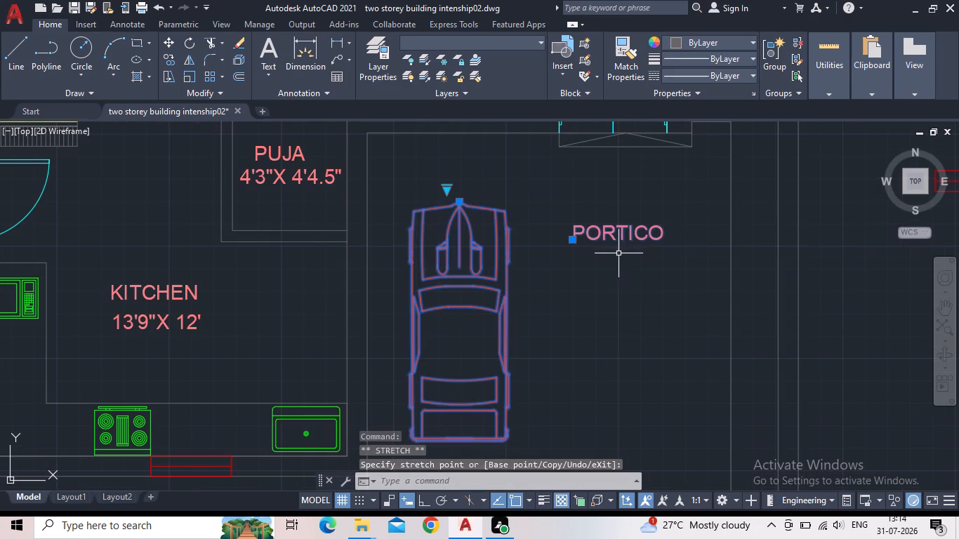
pyautogui.press('Escape')
pyautogui.scroll(-1, 623, 256)
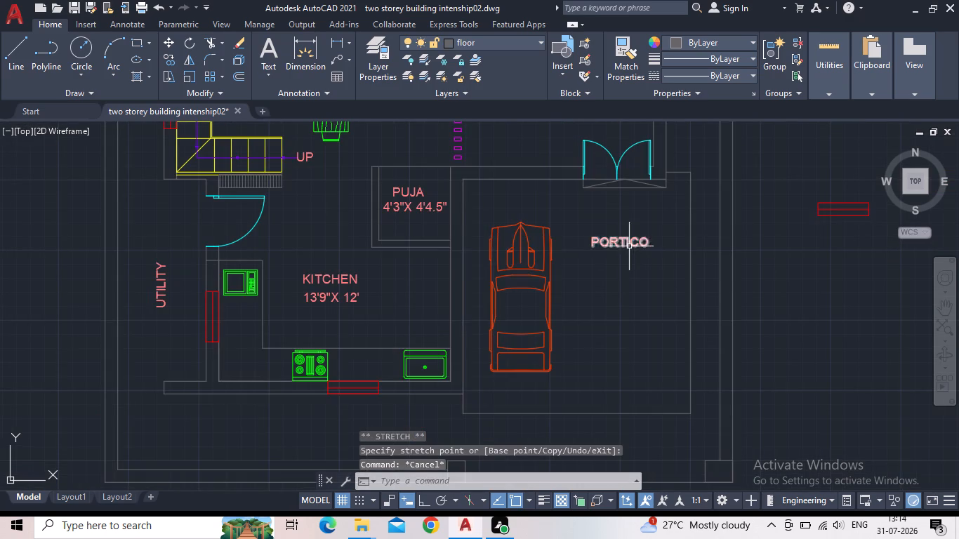
pyautogui.moveTo(629, 258); pyautogui.dragTo(627, 288, button='middle')
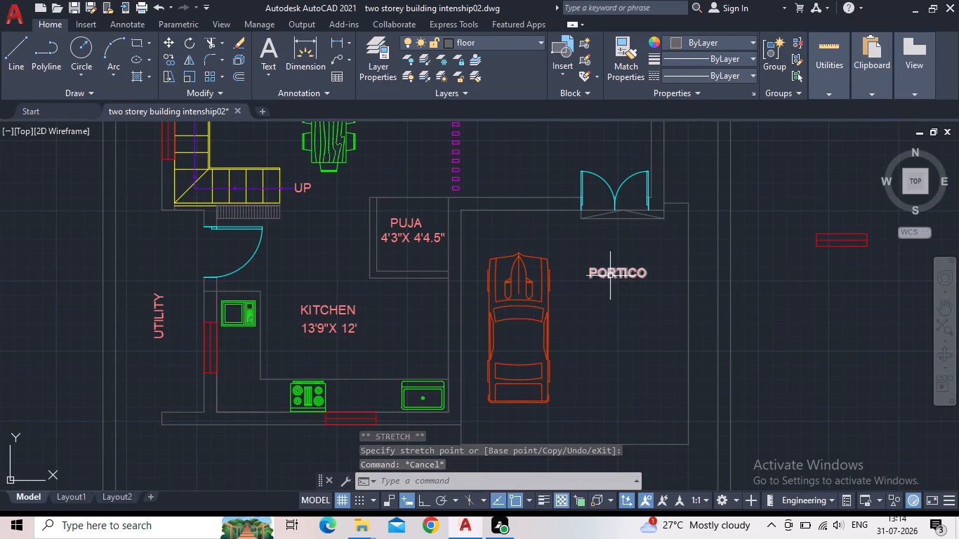
# Erase the spare bed lying outside the plan beyond the guest bedroom side.
pyautogui.scroll(-2, 627, 321)
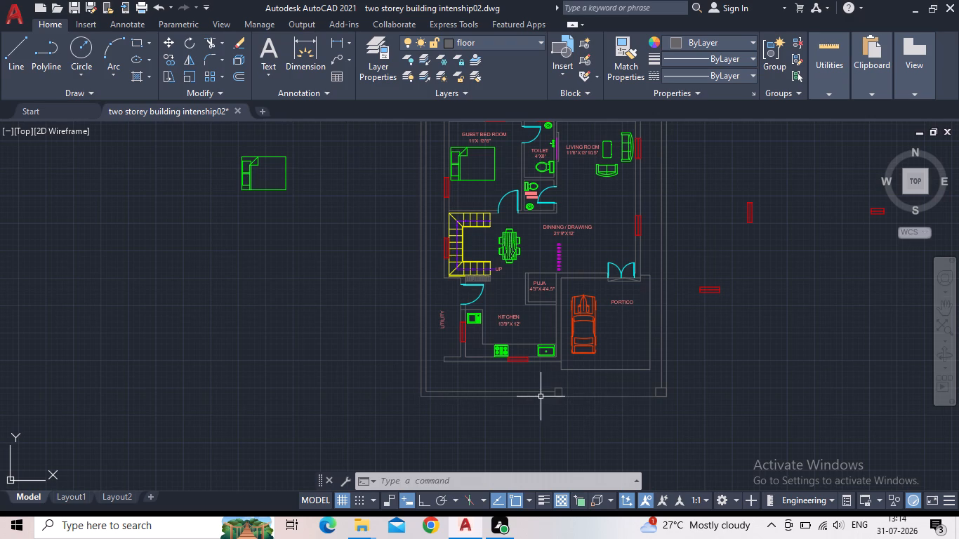
pyautogui.moveTo(454, 414); pyautogui.dragTo(494, 439, button='middle')
pyautogui.scroll(1, 454, 414)
pyautogui.scroll(-1, 496, 423)
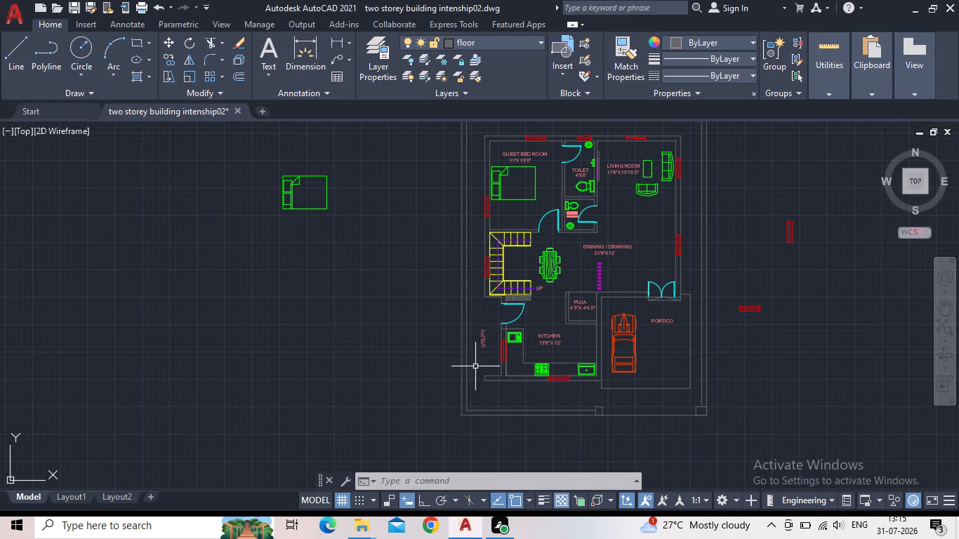
pyautogui.moveTo(438, 378); pyautogui.dragTo(357, 382, button='middle')
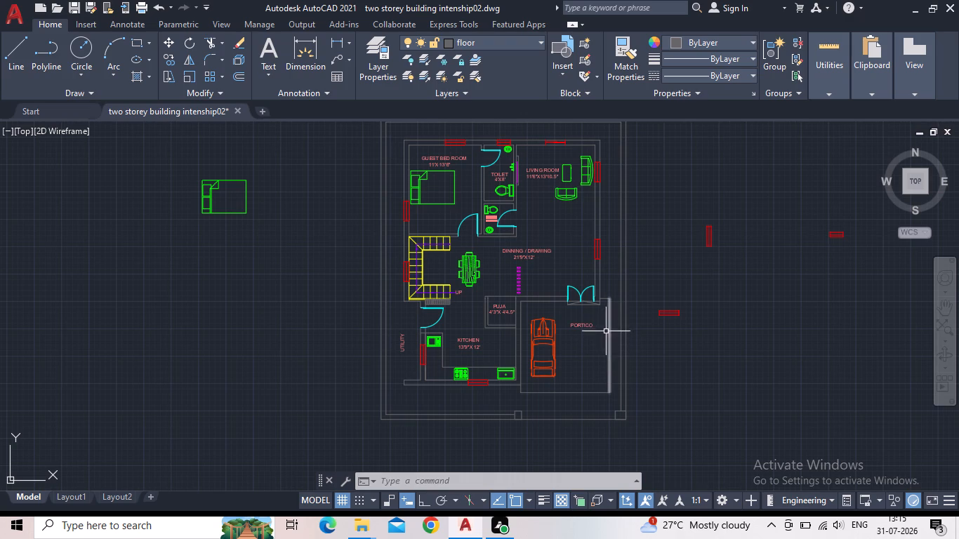
pyautogui.moveTo(477, 309); pyautogui.dragTo(431, 367, button='middle')
pyautogui.moveTo(226, 274); pyautogui.dragTo(177, 241)
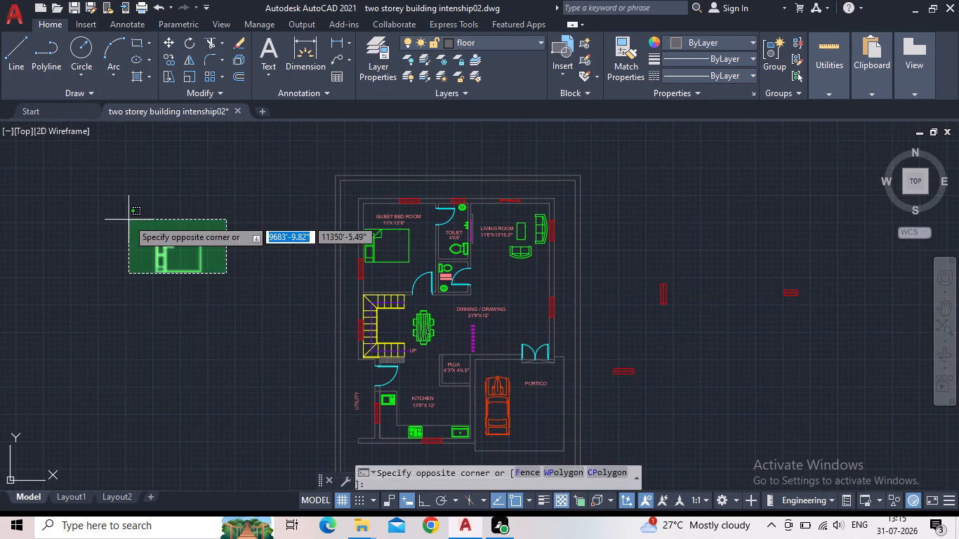
pyautogui.click(124, 217)
pyautogui.press('Delete')
# Erase the three spare window symbols lying outside the compound wall on the portico side.
pyautogui.moveTo(693, 355); pyautogui.dragTo(661, 214, button='middle')
pyautogui.moveTo(795, 199); pyautogui.dragTo(777, 162)
pyautogui.click(741, 126)
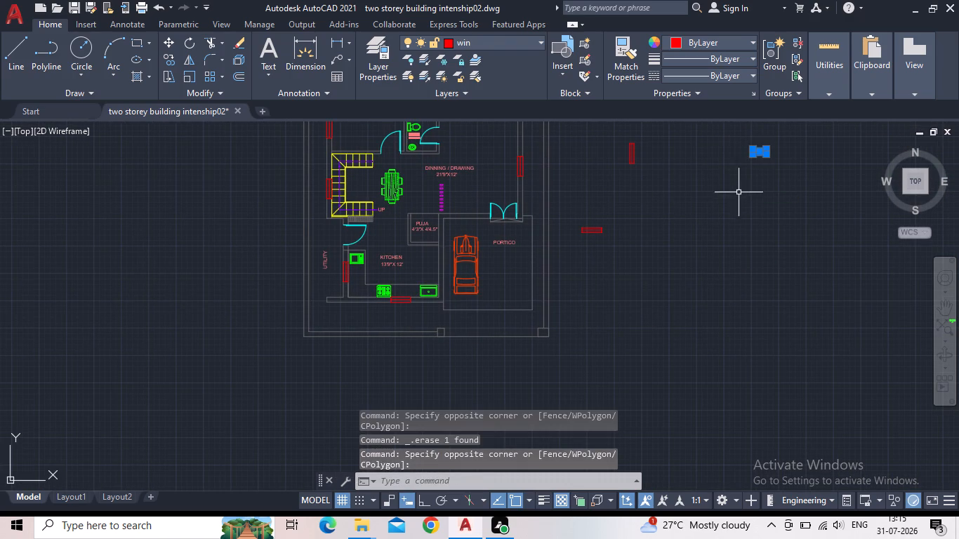
pyautogui.press('Delete')
pyautogui.moveTo(689, 194); pyautogui.dragTo(653, 180)
pyautogui.click(623, 151)
pyautogui.press('Delete')
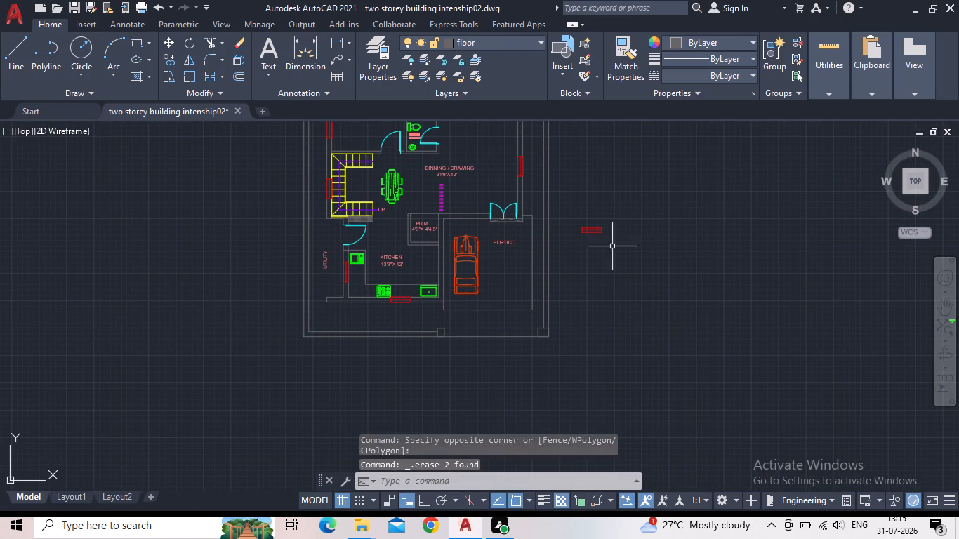
pyautogui.moveTo(608, 253); pyautogui.dragTo(602, 246)
pyautogui.click(596, 218)
pyautogui.press('Delete')
# Erase the leftover furniture pieces scattered far outside the floor plan.
pyautogui.scroll(-2, 578, 231)
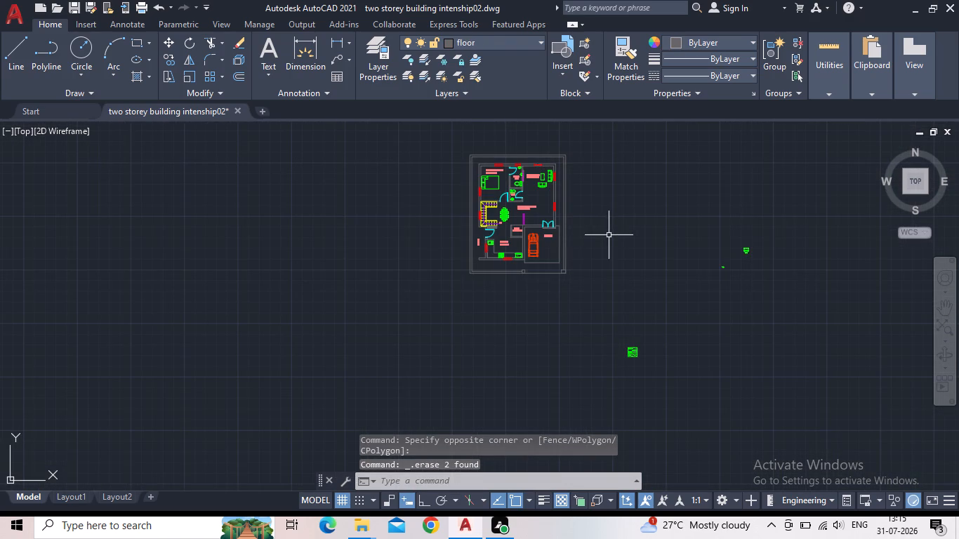
pyautogui.moveTo(649, 370); pyautogui.dragTo(618, 352)
pyautogui.click(600, 331)
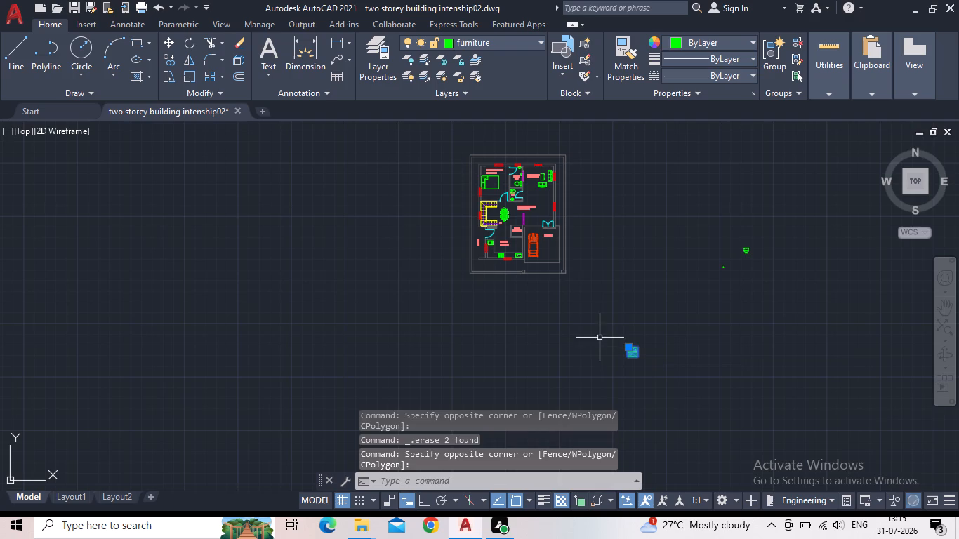
pyautogui.press('Delete')
pyautogui.moveTo(760, 305); pyautogui.dragTo(752, 287)
pyautogui.click(667, 225)
pyautogui.press('Delete')
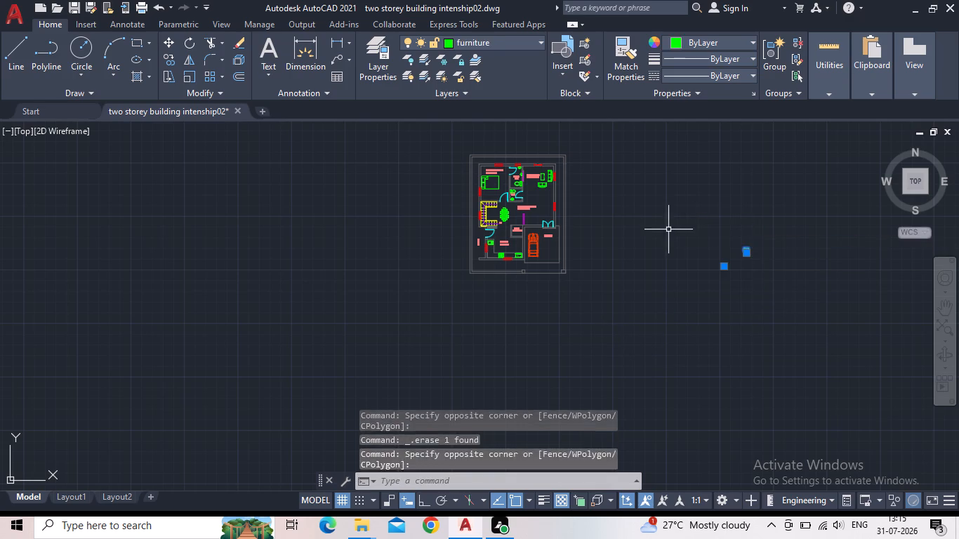
# Save the drawing.
pyautogui.scroll(2, 635, 244)
pyautogui.scroll(-2, 547, 261)
pyautogui.scroll(1, 506, 239)
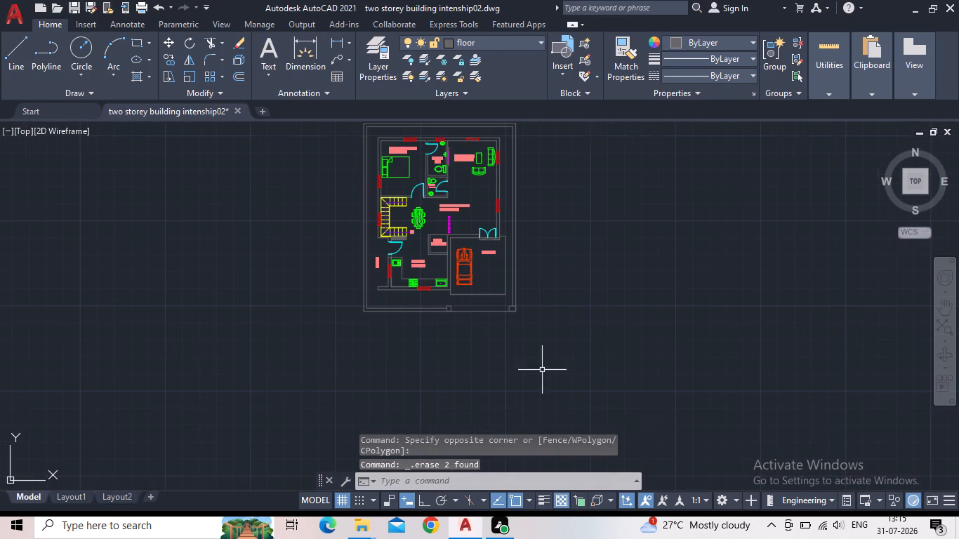
pyautogui.scroll(1, 352, 199)
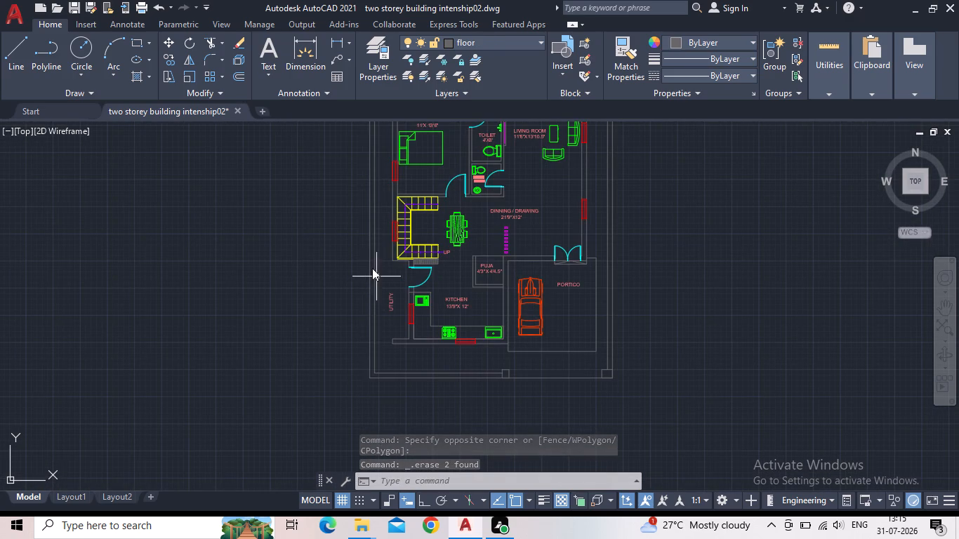
pyautogui.click(72, 7)
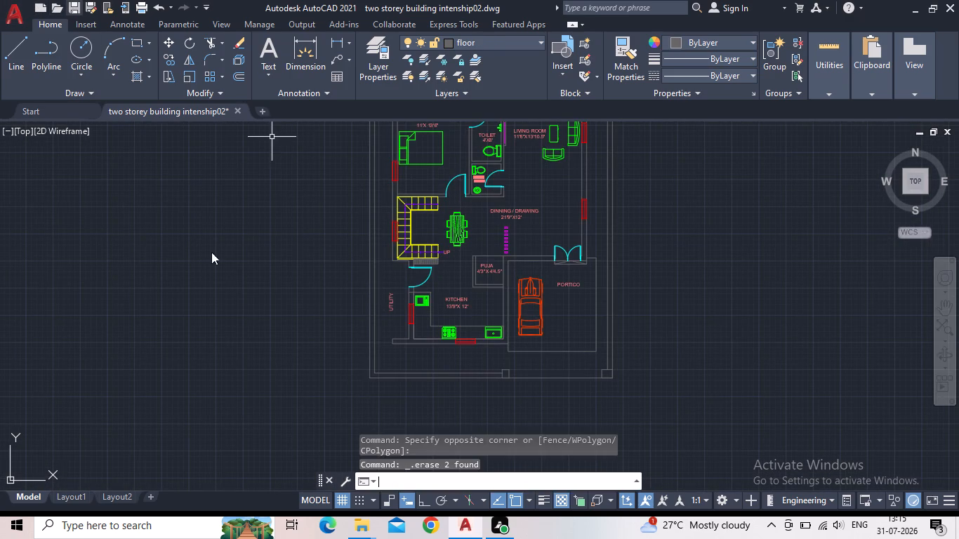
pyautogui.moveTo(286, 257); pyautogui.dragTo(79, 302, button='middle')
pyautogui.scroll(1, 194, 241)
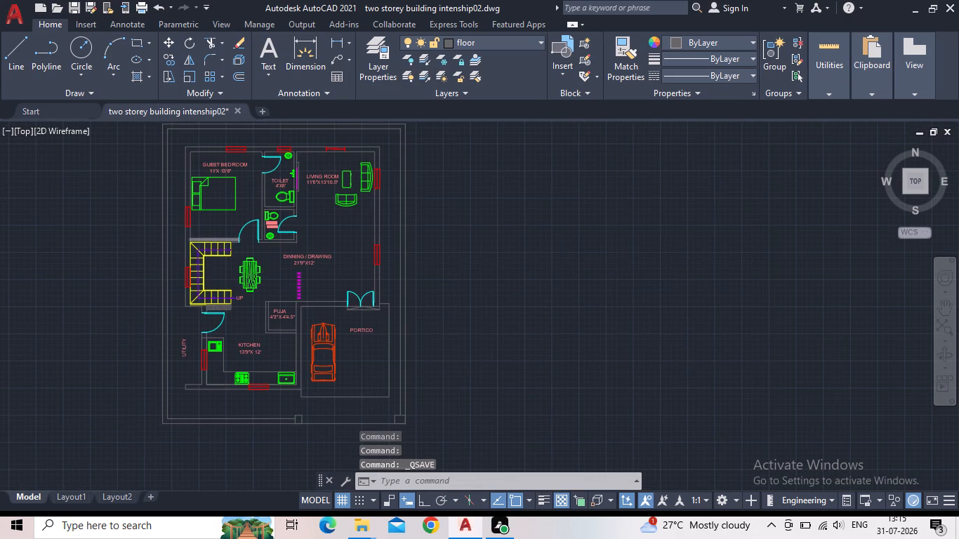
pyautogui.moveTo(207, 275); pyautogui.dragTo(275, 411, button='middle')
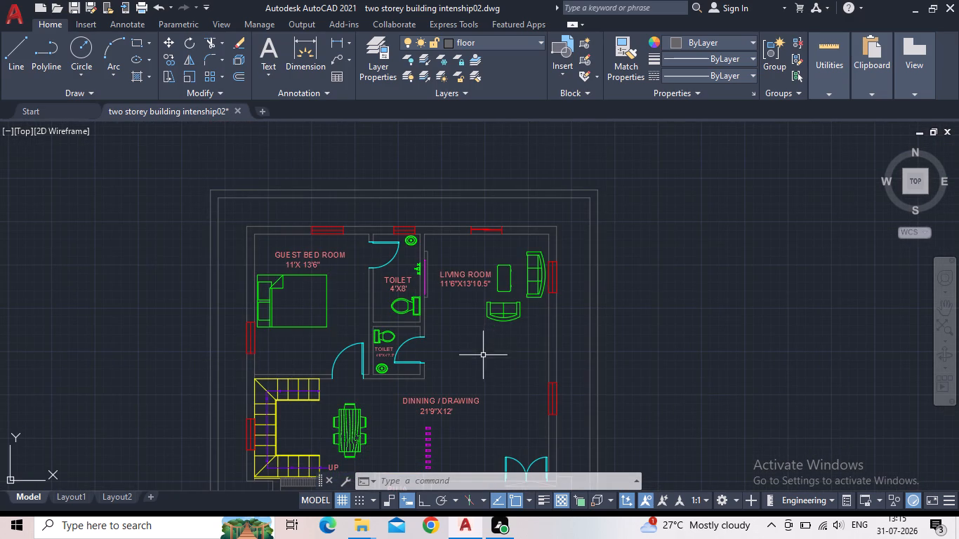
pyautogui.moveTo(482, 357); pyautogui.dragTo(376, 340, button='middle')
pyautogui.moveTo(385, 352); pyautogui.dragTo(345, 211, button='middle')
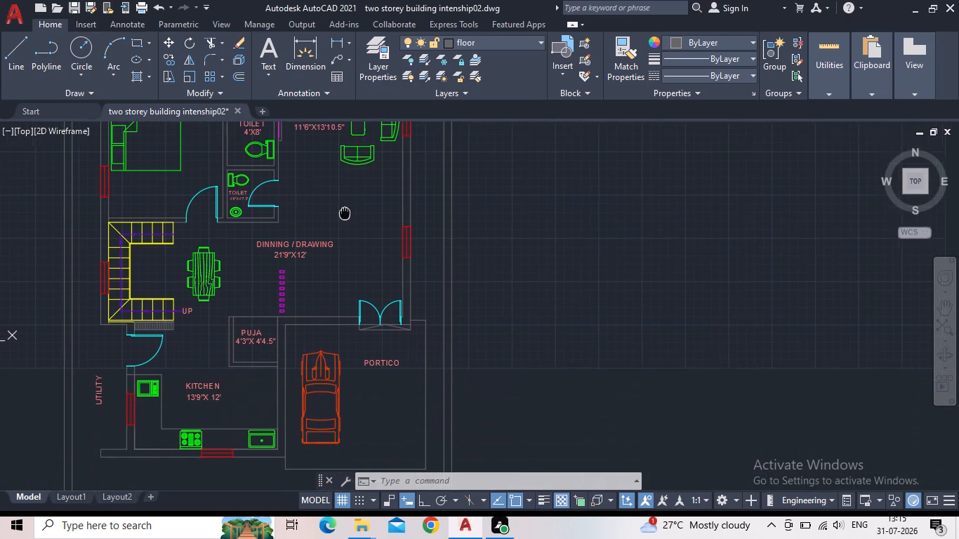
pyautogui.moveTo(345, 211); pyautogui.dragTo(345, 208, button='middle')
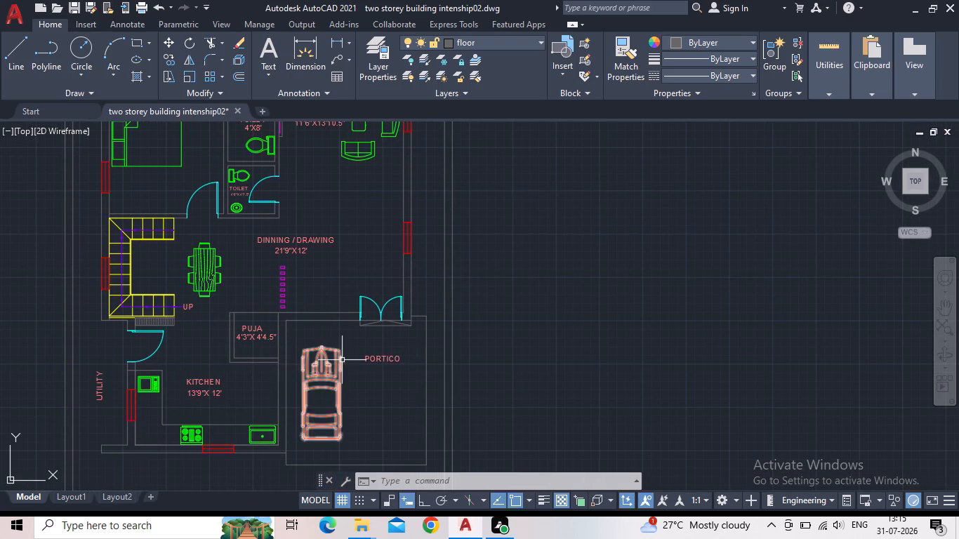
# Change the dim layer's colour to index 240 and make dim the current layer.
pyautogui.moveTo(393, 402); pyautogui.dragTo(394, 403, button='middle')
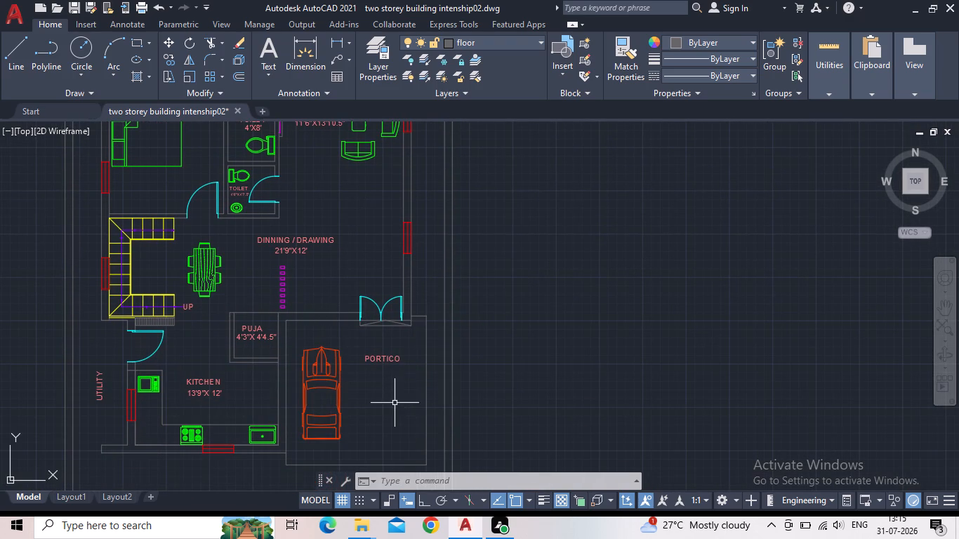
pyautogui.moveTo(394, 403); pyautogui.dragTo(403, 359, button='middle')
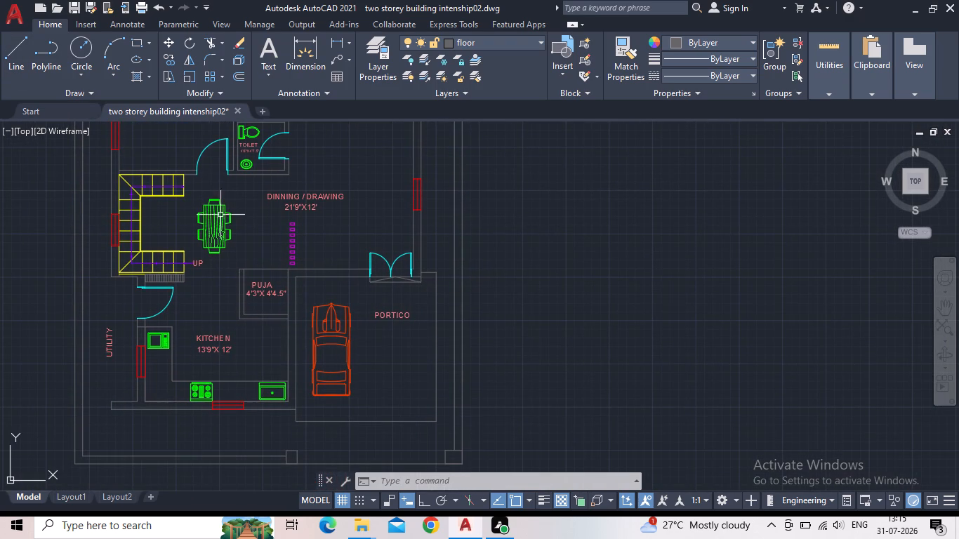
pyautogui.scroll(-1, 209, 222)
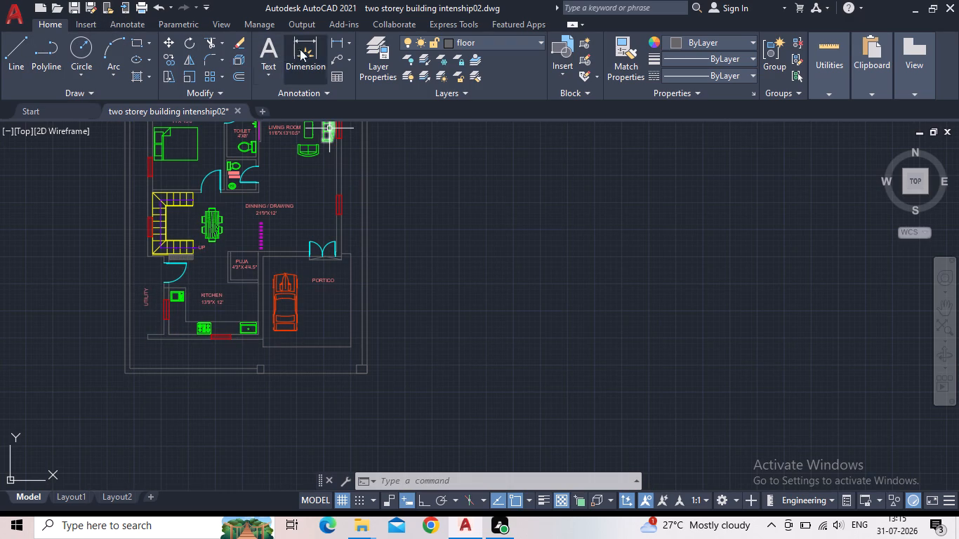
pyautogui.click(374, 48)
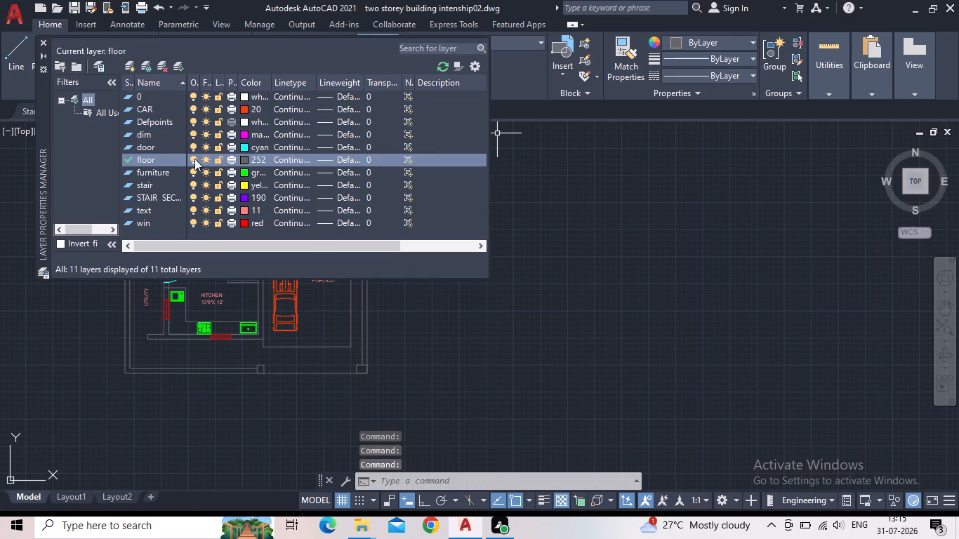
pyautogui.click(245, 133)
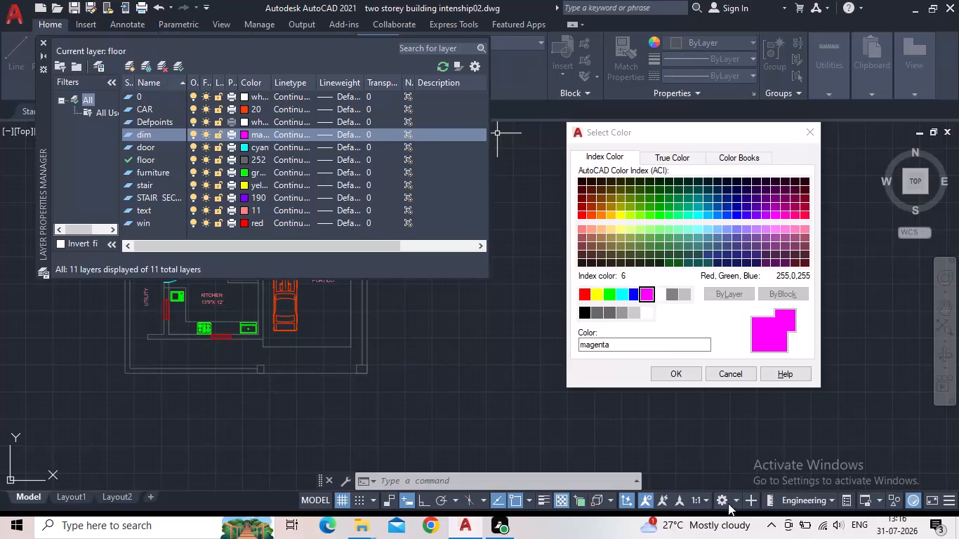
pyautogui.click(803, 215)
pyautogui.click(657, 378)
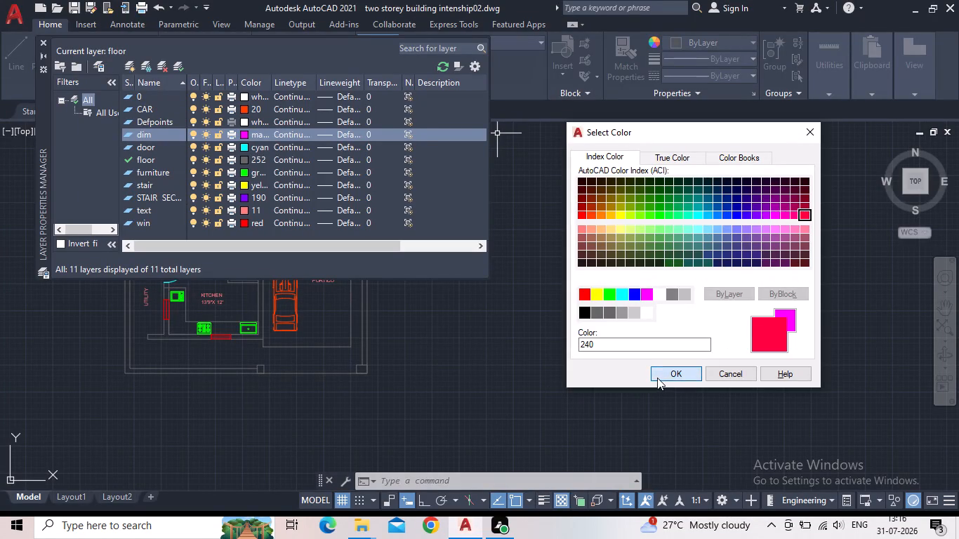
pyautogui.doubleClick(126, 135)
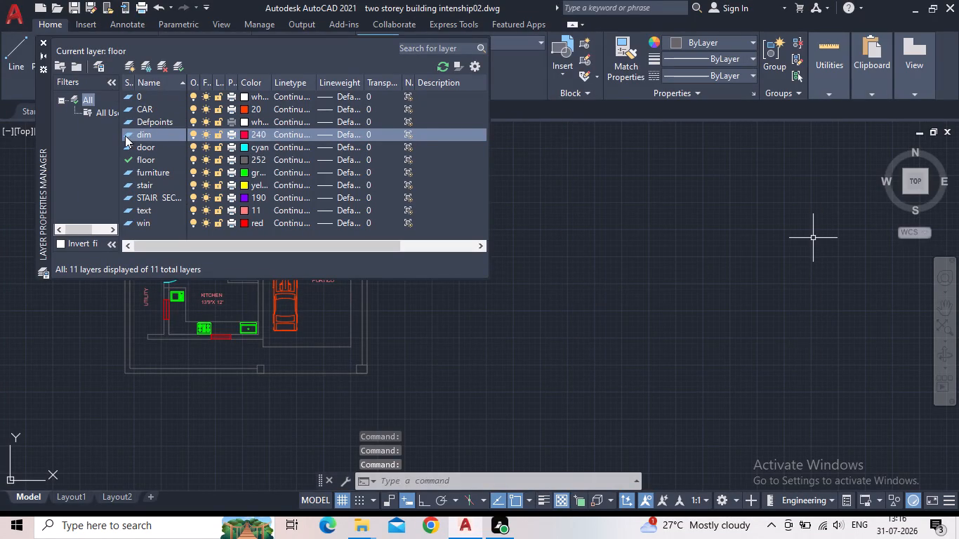
pyautogui.click(43, 44)
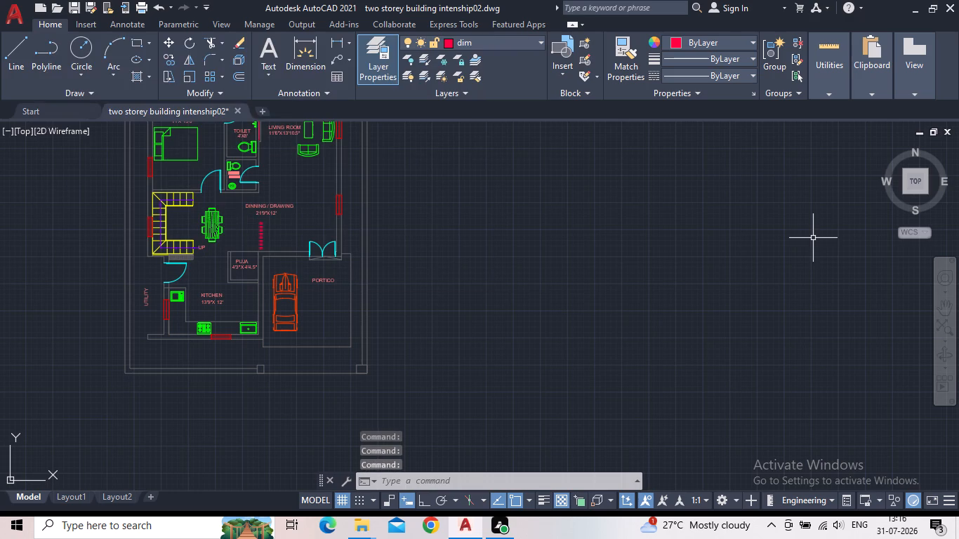
# Add a linear dimension along the short wall projection beside the kitchen, at the end of the utility area.
pyautogui.moveTo(249, 244); pyautogui.dragTo(441, 298, button='middle')
pyautogui.scroll(-1, 441, 298)
pyautogui.scroll(3, 377, 382)
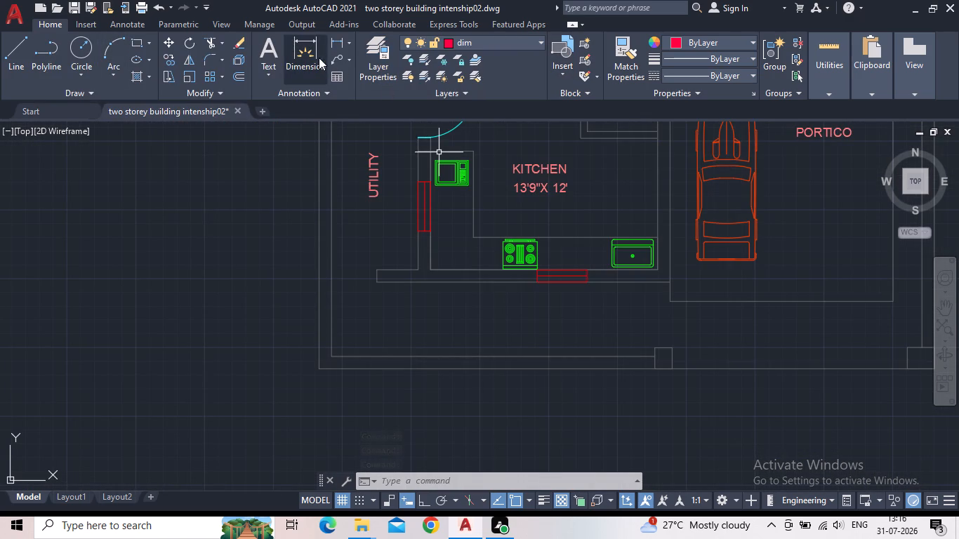
pyautogui.click(336, 44)
pyautogui.scroll(1, 397, 298)
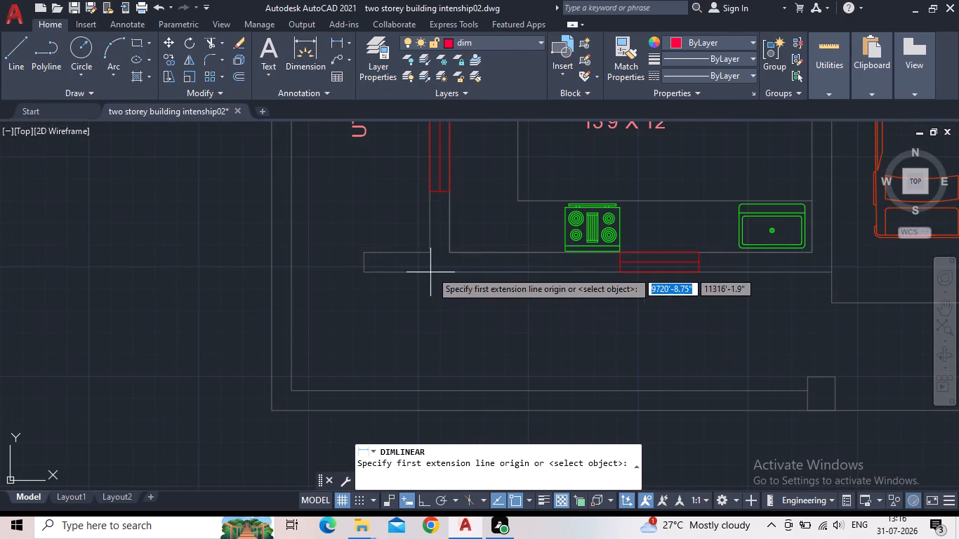
pyautogui.click(425, 252)
pyautogui.click(361, 253)
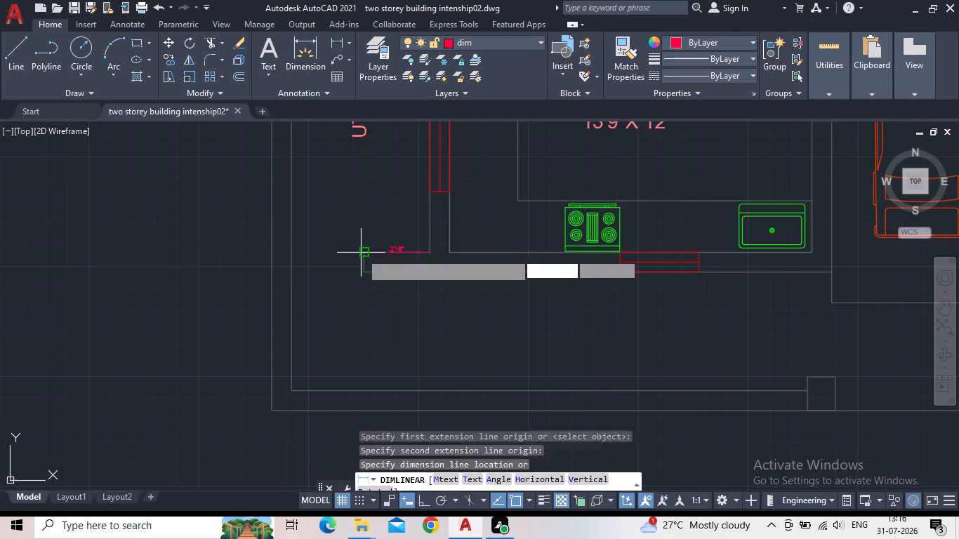
pyautogui.click(361, 227)
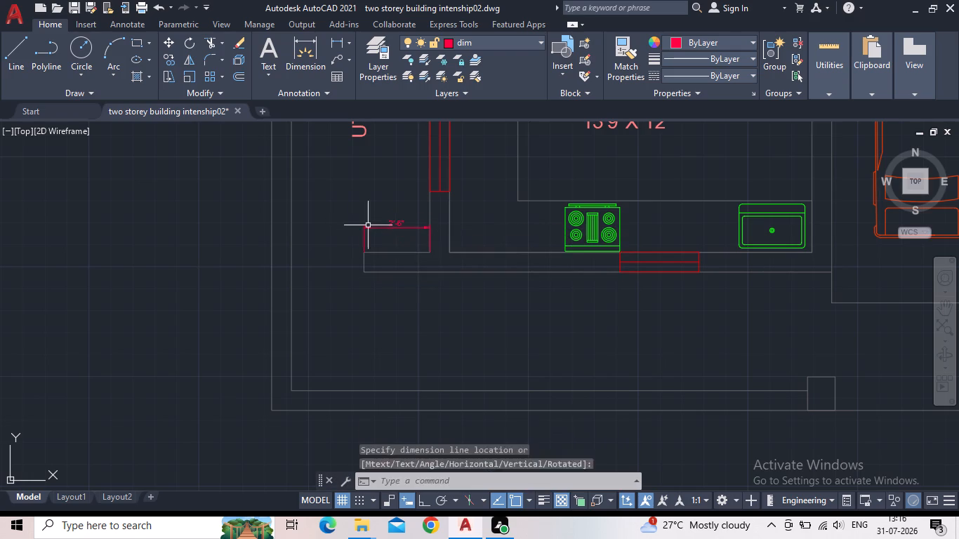
# Modify the ISO-25 dimension style to use an arrow size of 4".
pyautogui.scroll(1, 419, 227)
pyautogui.scroll(-3, 399, 255)
pyautogui.moveTo(454, 298); pyautogui.dragTo(402, 333, button='middle')
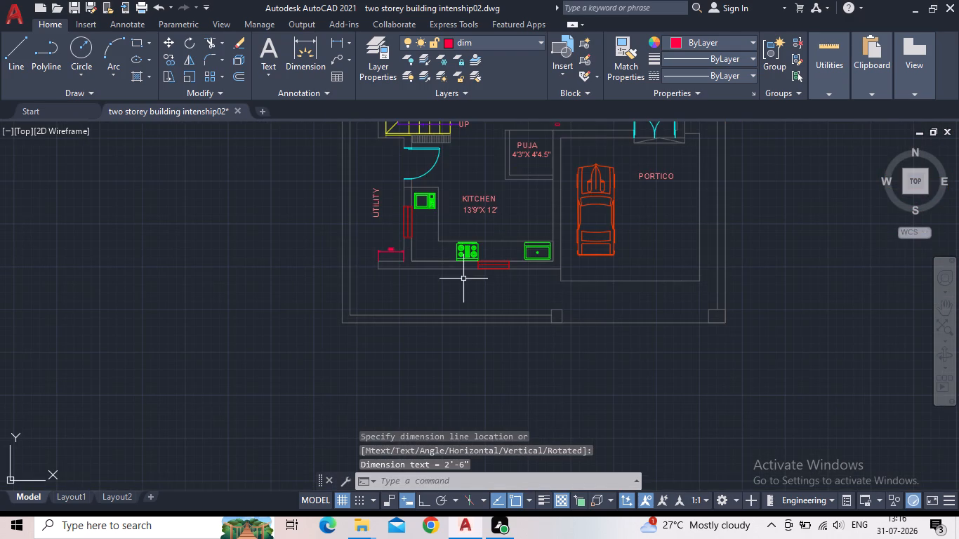
pyautogui.moveTo(402, 333); pyautogui.dragTo(342, 337, button='middle')
pyautogui.scroll(2, 253, 303)
pyautogui.press('d')
pyautogui.press('space')
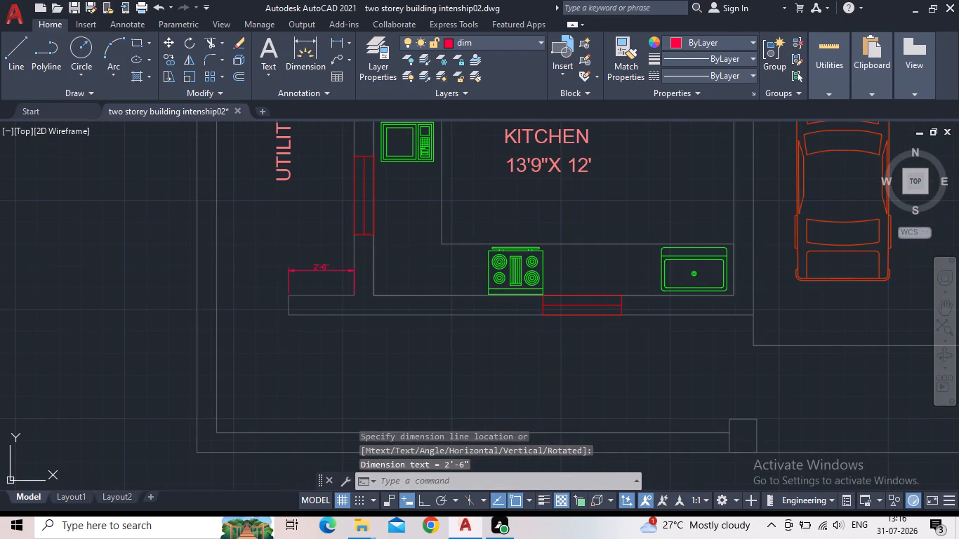
pyautogui.click(621, 227)
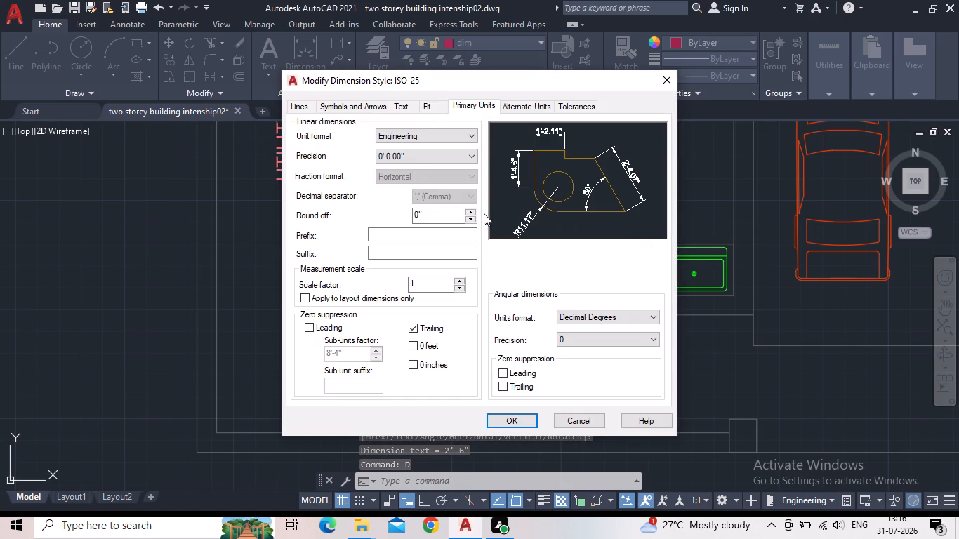
pyautogui.click(347, 100)
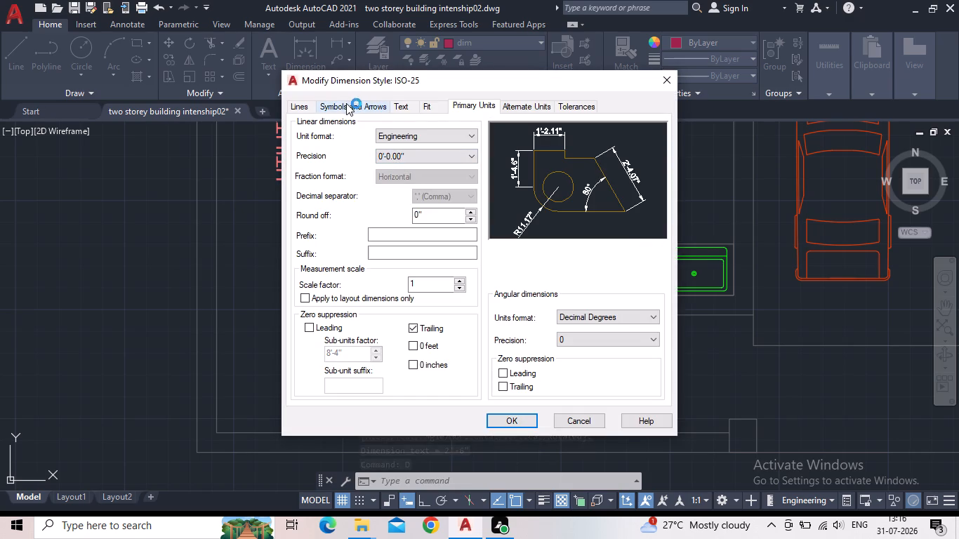
pyautogui.click(349, 105)
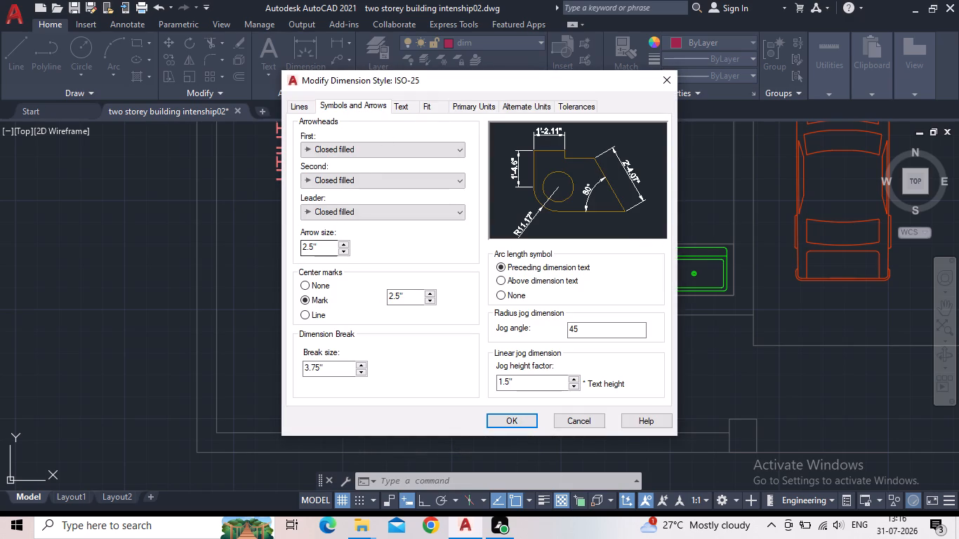
pyautogui.moveTo(324, 248); pyautogui.dragTo(267, 255)
pyautogui.write('4"')
pyautogui.press('Return')
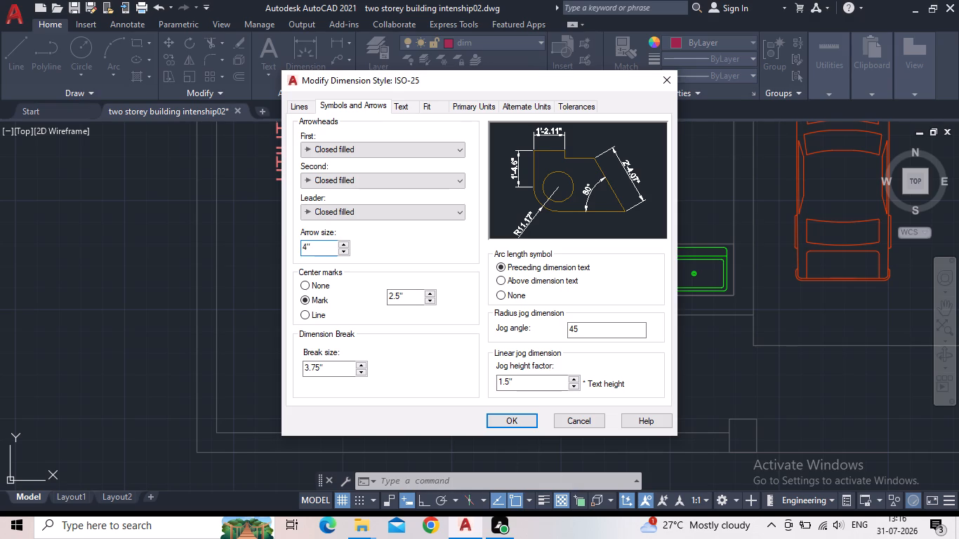
# Set the ISO-25 dimension style's text height to 4" and make the style current.
pyautogui.click(405, 104)
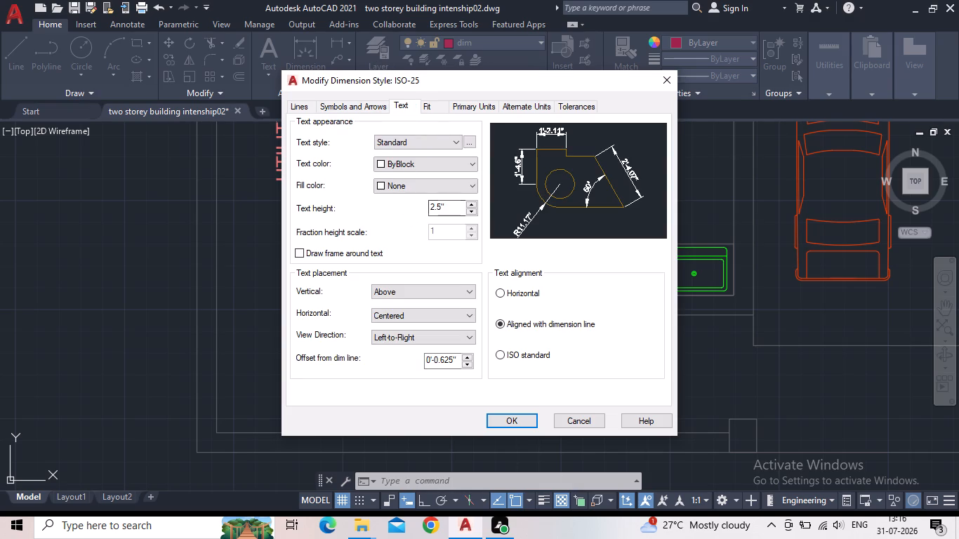
pyautogui.moveTo(447, 211); pyautogui.dragTo(394, 212)
pyautogui.write('4"')
pyautogui.press('Return')
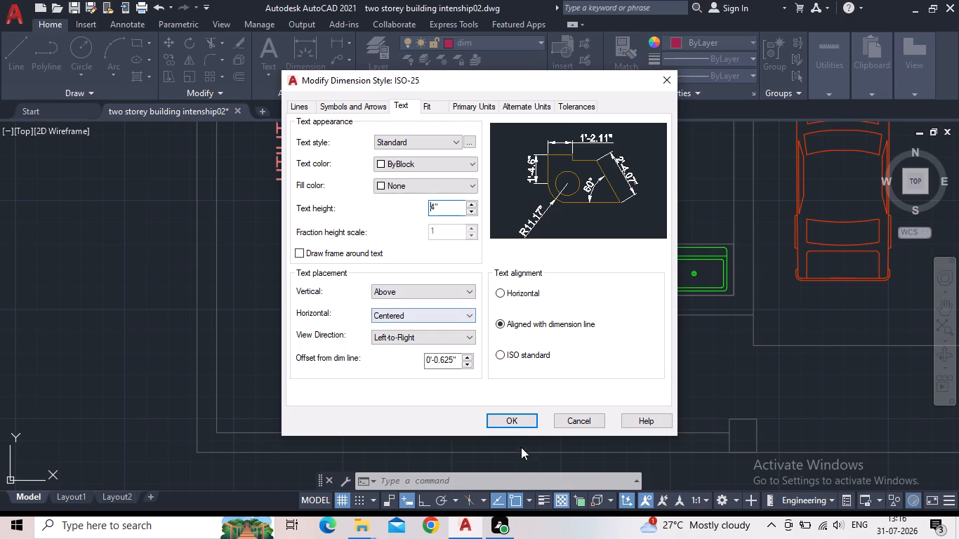
pyautogui.click(515, 423)
pyautogui.click(626, 182)
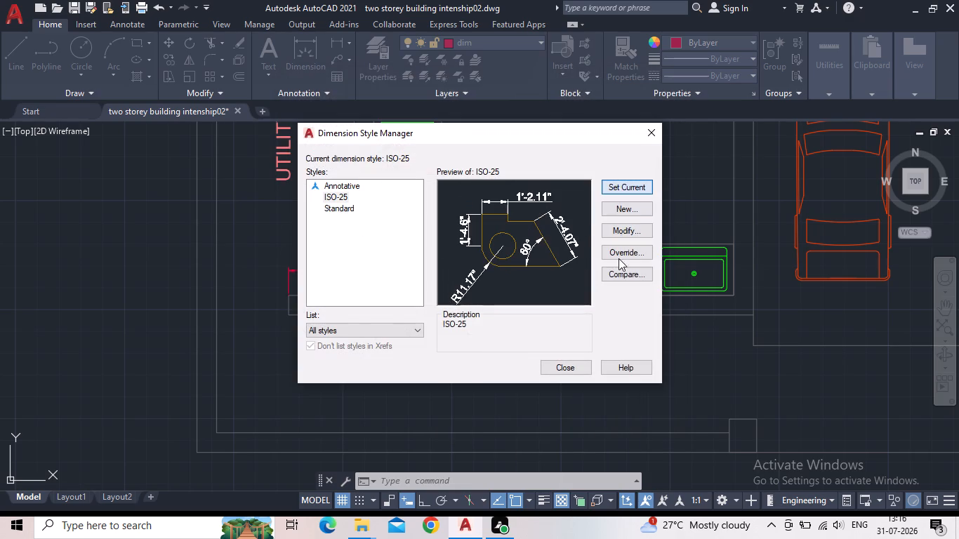
pyautogui.click(574, 368)
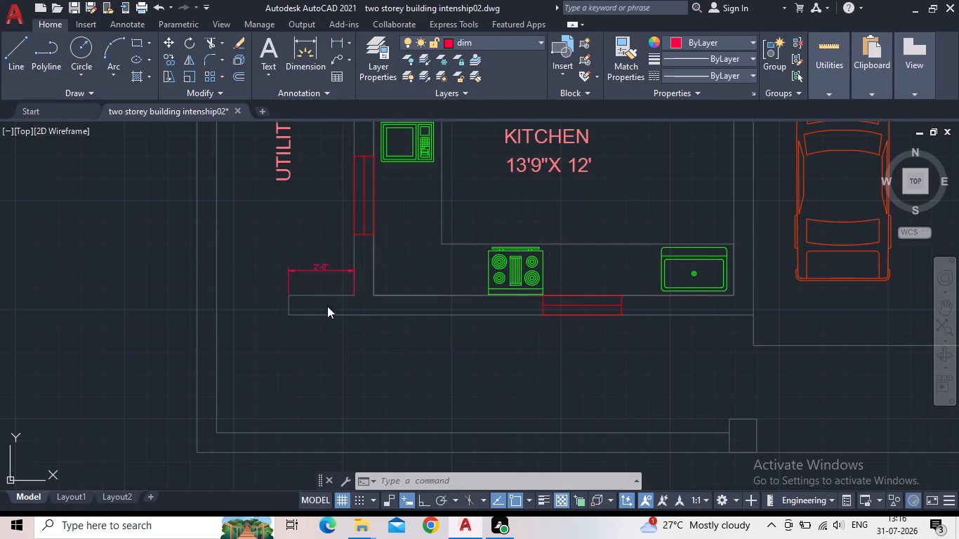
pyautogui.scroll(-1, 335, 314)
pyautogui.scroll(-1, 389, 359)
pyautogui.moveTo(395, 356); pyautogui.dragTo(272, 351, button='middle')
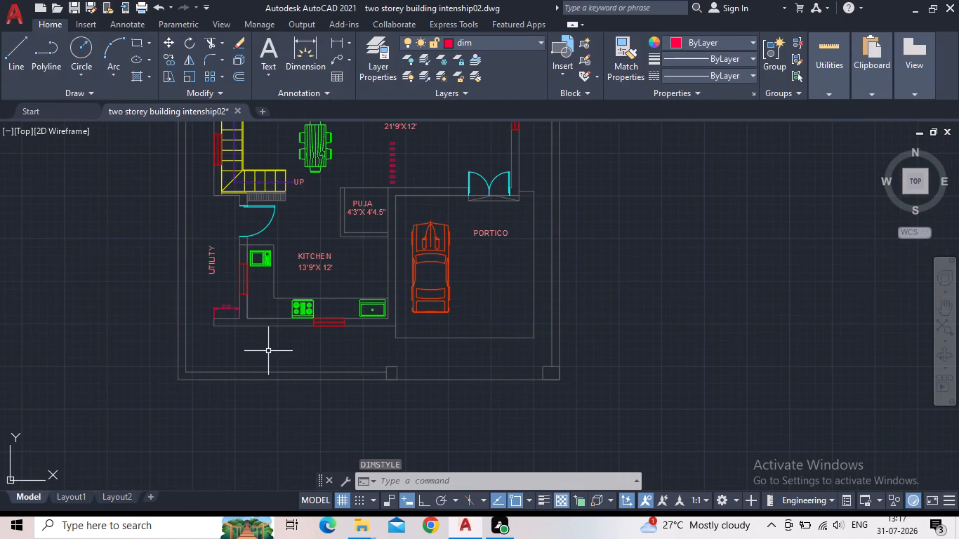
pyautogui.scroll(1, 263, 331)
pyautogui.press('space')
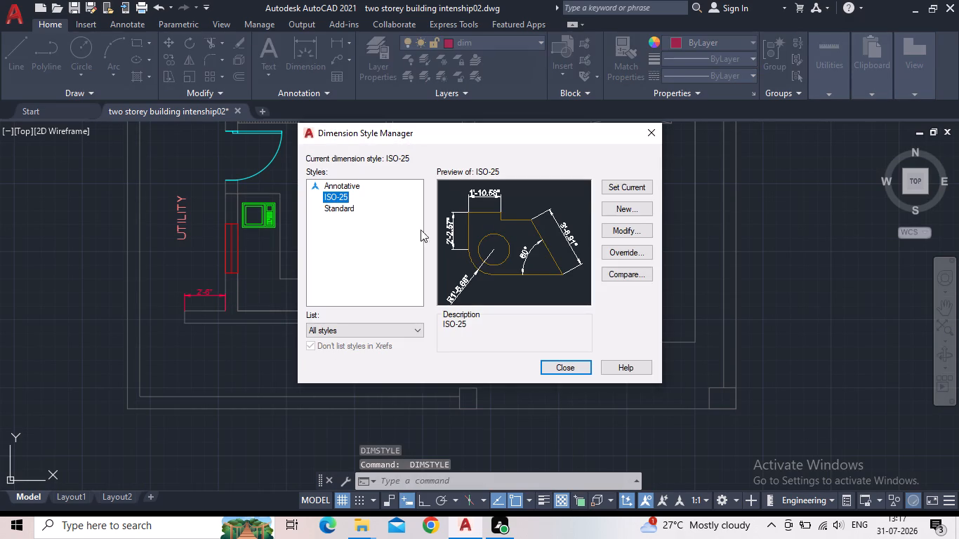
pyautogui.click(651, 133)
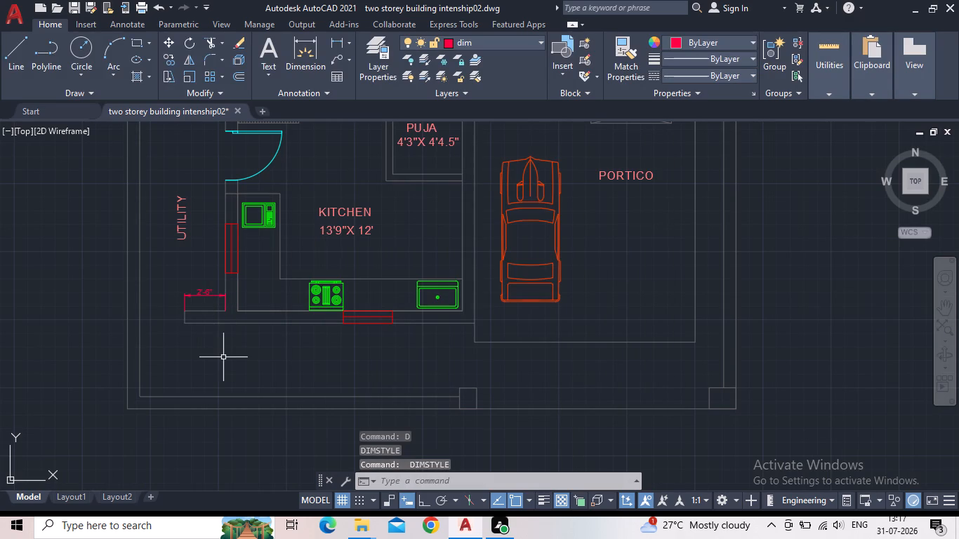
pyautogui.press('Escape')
# Examine the size of the restyled dimension's text and arrows at the utility area against the rest of the plan.
pyautogui.scroll(-1, 185, 320)
pyautogui.middleClick(174, 287)
pyautogui.scroll(3, 174, 287)
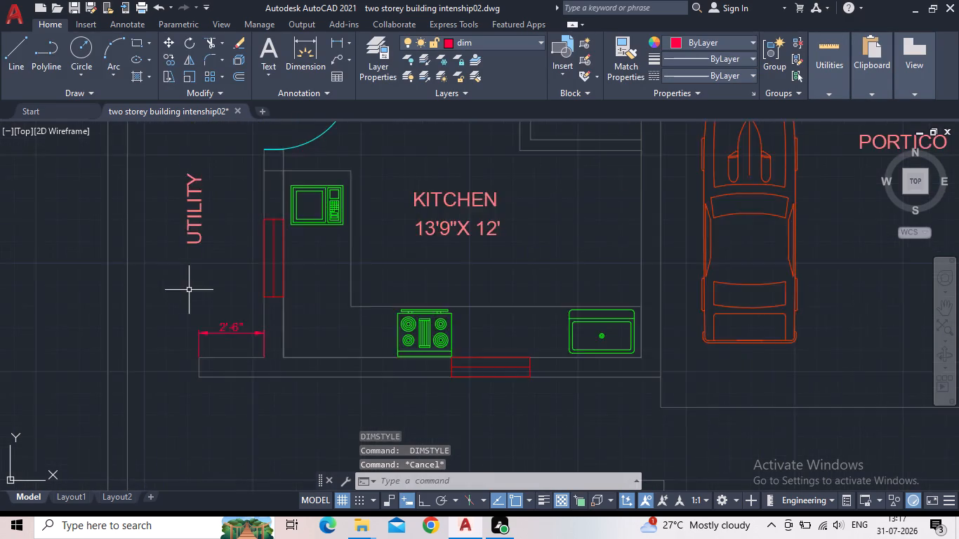
pyautogui.scroll(1, 223, 373)
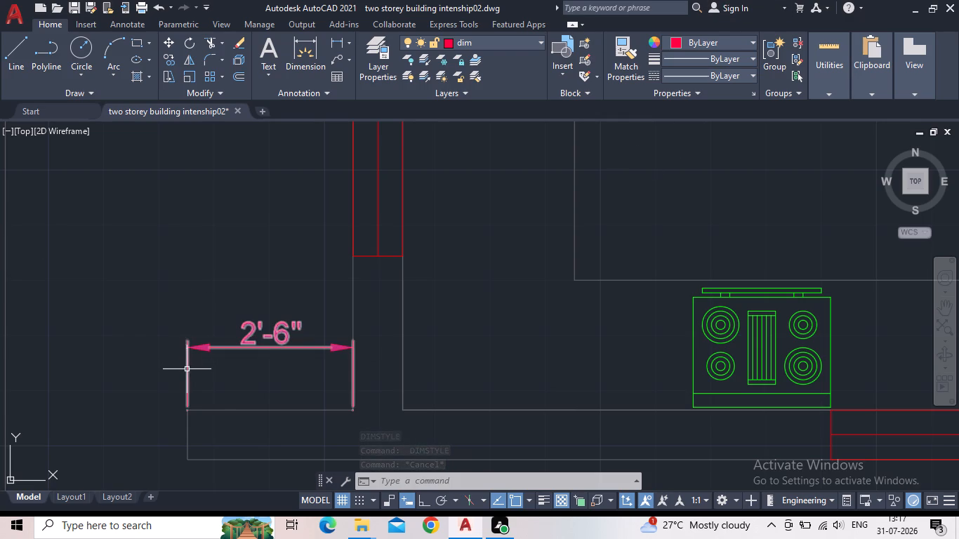
pyautogui.scroll(-3, 307, 434)
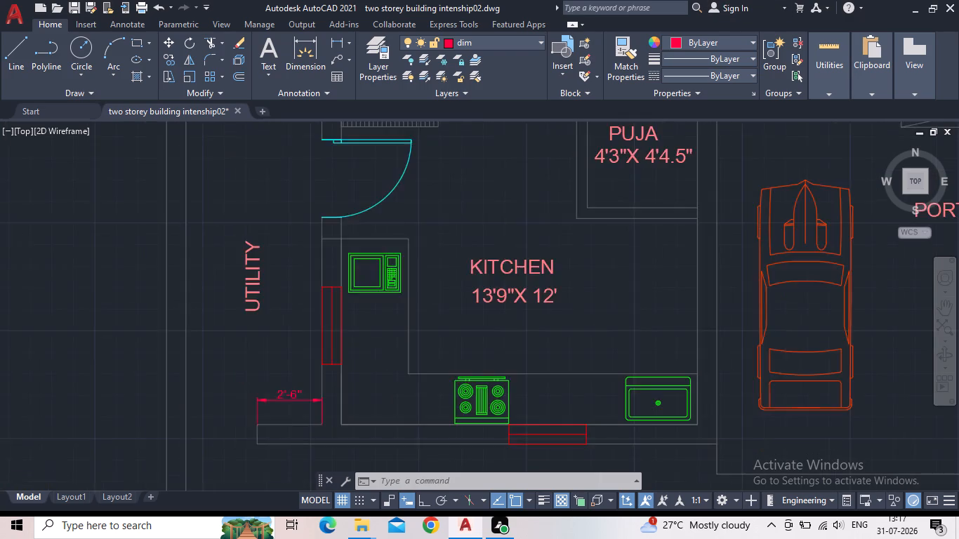
pyautogui.scroll(-1, 279, 434)
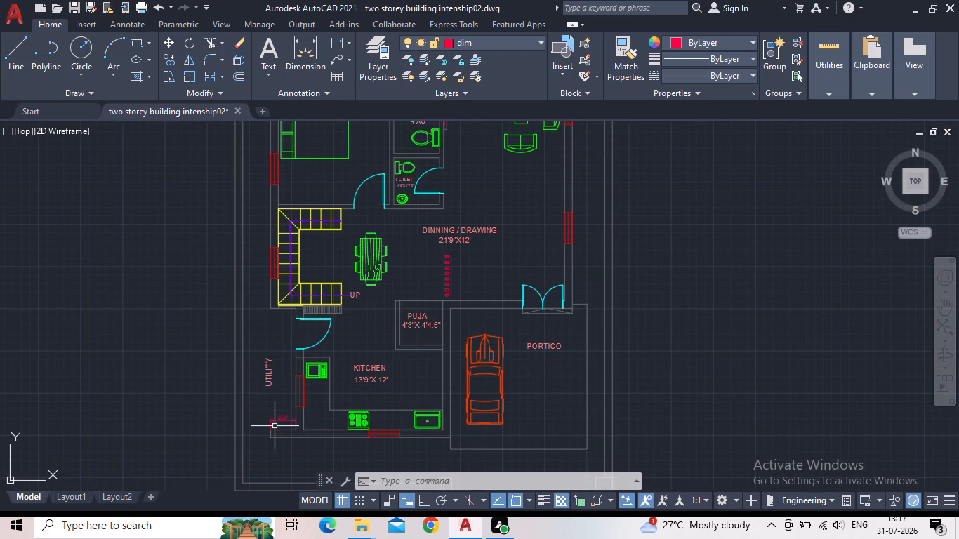
pyautogui.scroll(1, 280, 431)
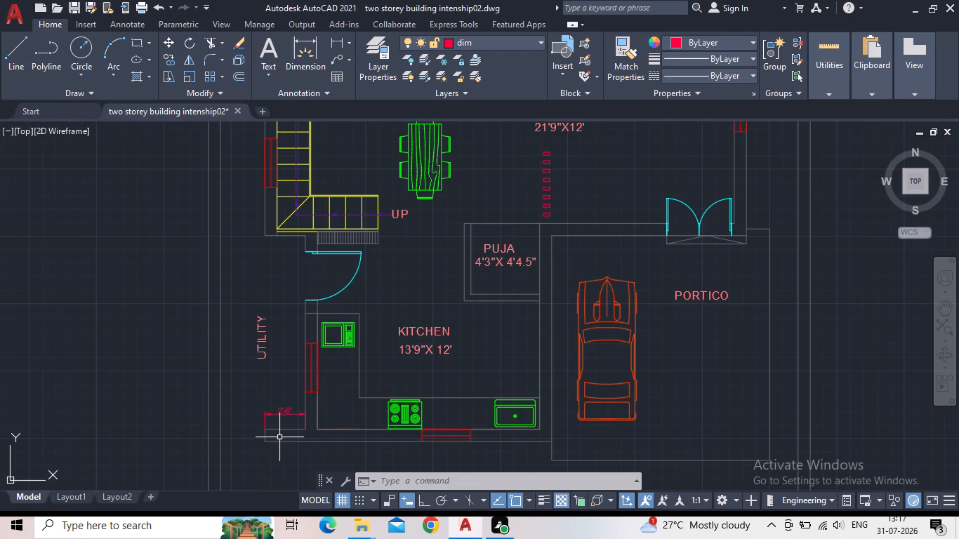
pyautogui.scroll(-1, 272, 445)
# Add a horizontal linear dimension from the end of the short wall projection beside the utility area to the compound wall.
pyautogui.scroll(2, 273, 444)
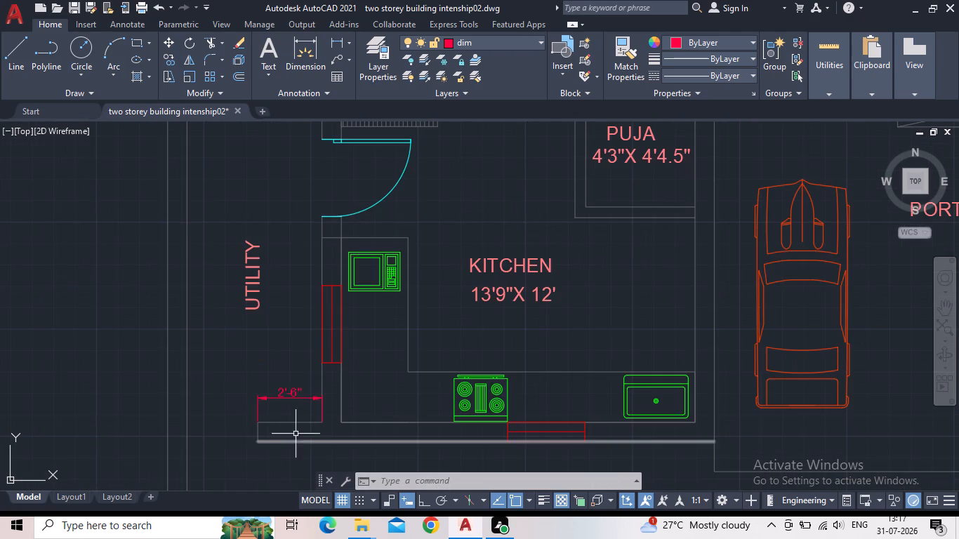
pyautogui.click(340, 45)
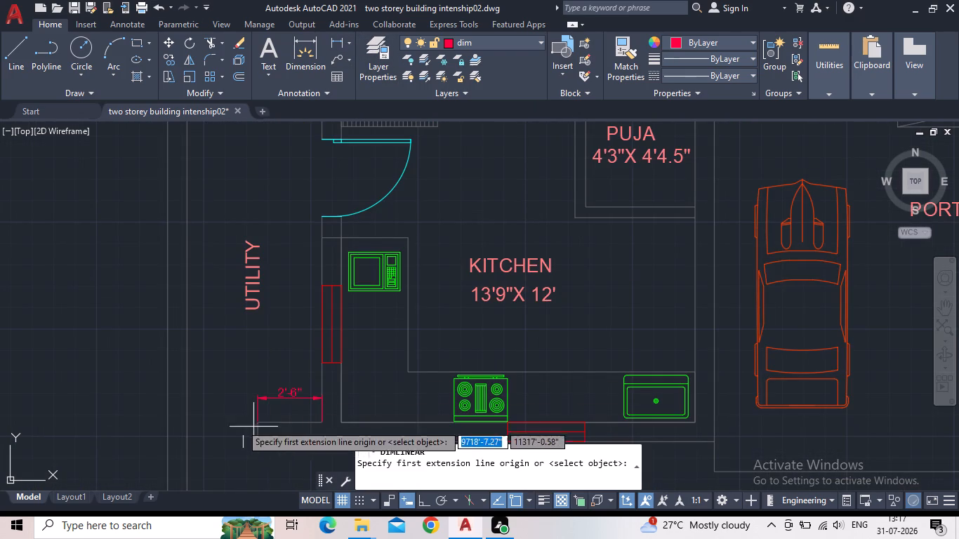
pyautogui.click(257, 427)
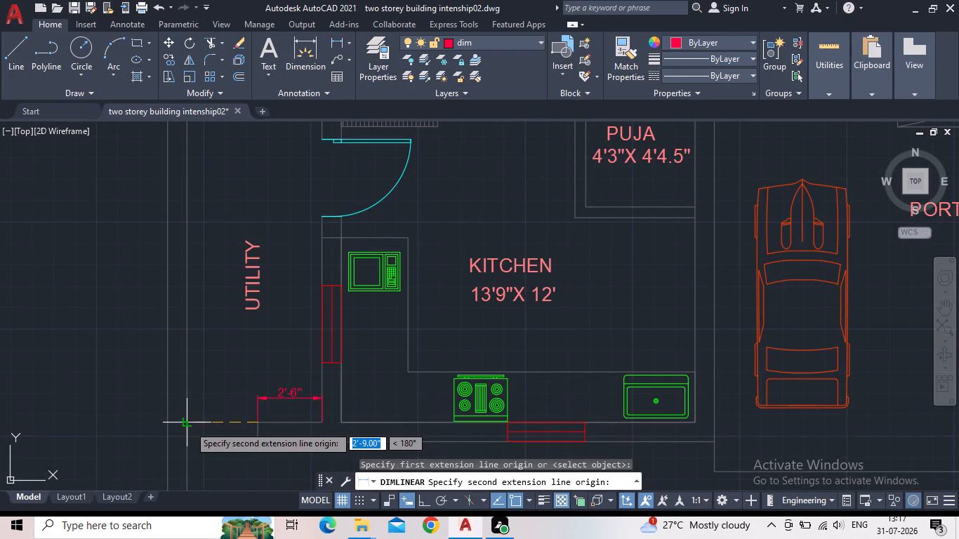
pyautogui.click(189, 425)
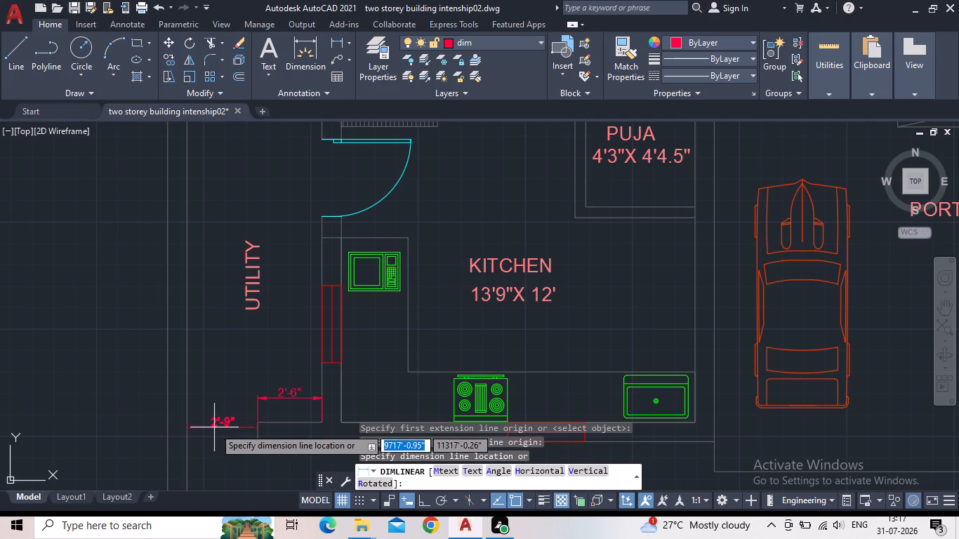
pyautogui.click(214, 427)
# Delete the linear dimension along the short wall projection beside the kitchen.
pyautogui.scroll(2, 231, 418)
pyautogui.moveTo(234, 397); pyautogui.dragTo(169, 288, button='middle')
pyautogui.scroll(-3, 168, 286)
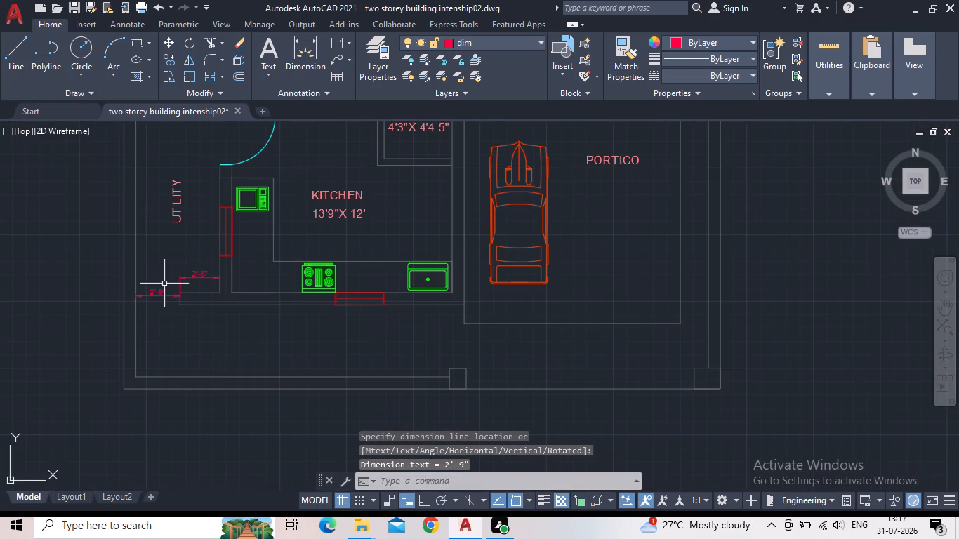
pyautogui.moveTo(173, 280); pyautogui.dragTo(91, 359, button='middle')
pyautogui.press('Escape')
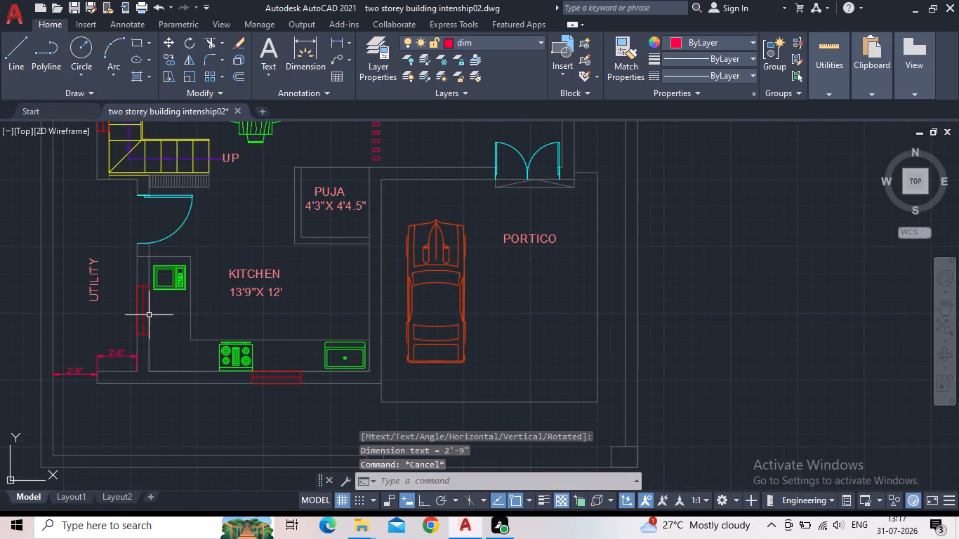
pyautogui.click(121, 353)
pyautogui.press('Delete')
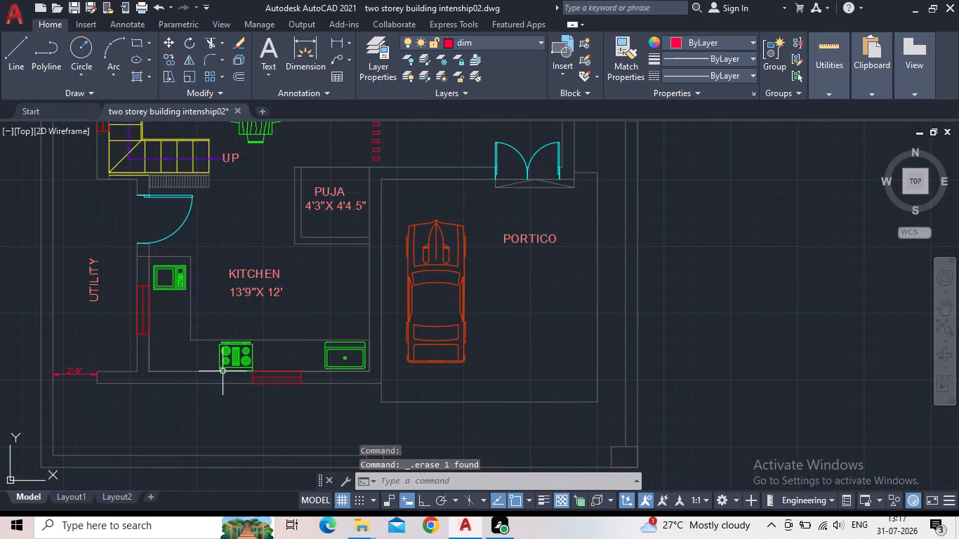
# With Ortho on, add a vertical linear dimension from the kitchen's outer wall to the inner line of the compound wall below it.
pyautogui.moveTo(199, 415); pyautogui.dragTo(109, 377, button='middle')
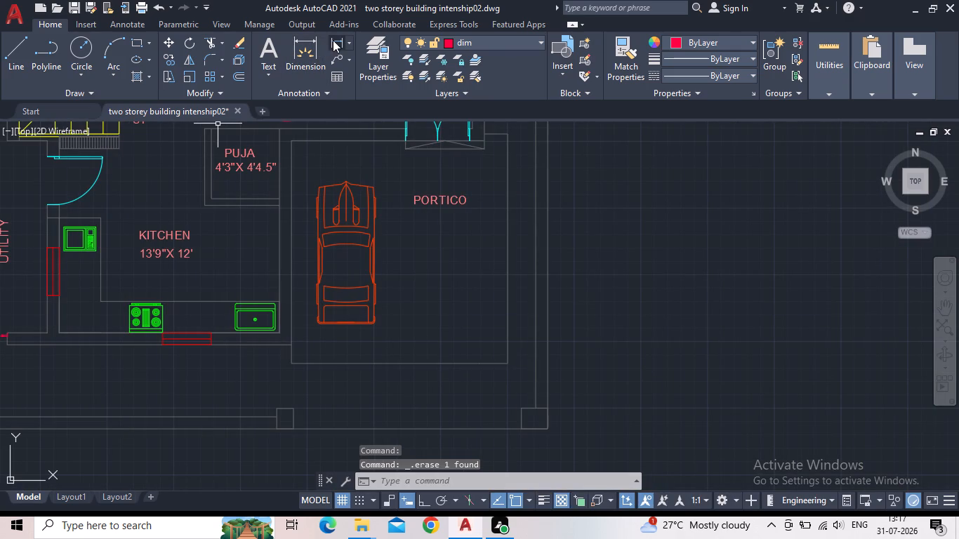
pyautogui.click(333, 40)
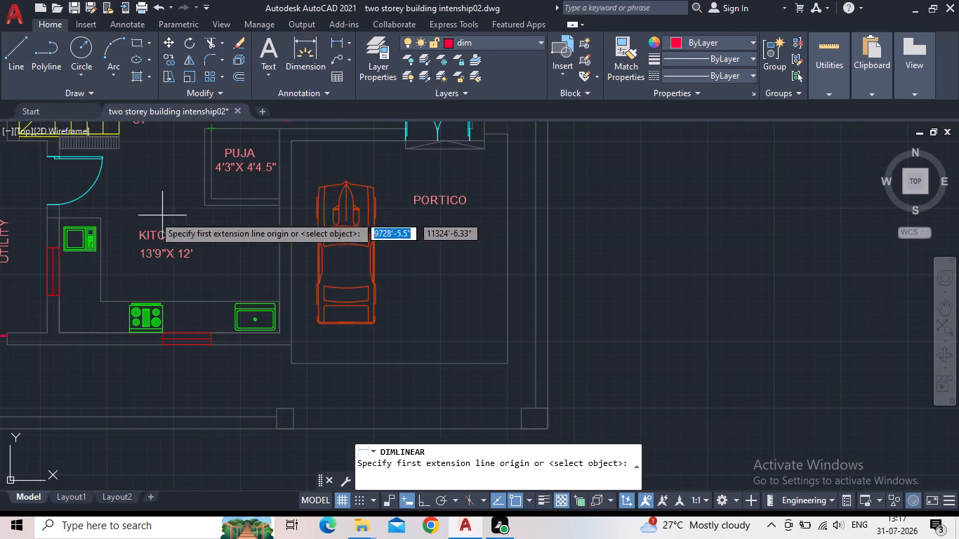
pyautogui.moveTo(135, 373); pyautogui.dragTo(241, 338, button='middle')
pyautogui.scroll(2, 168, 322)
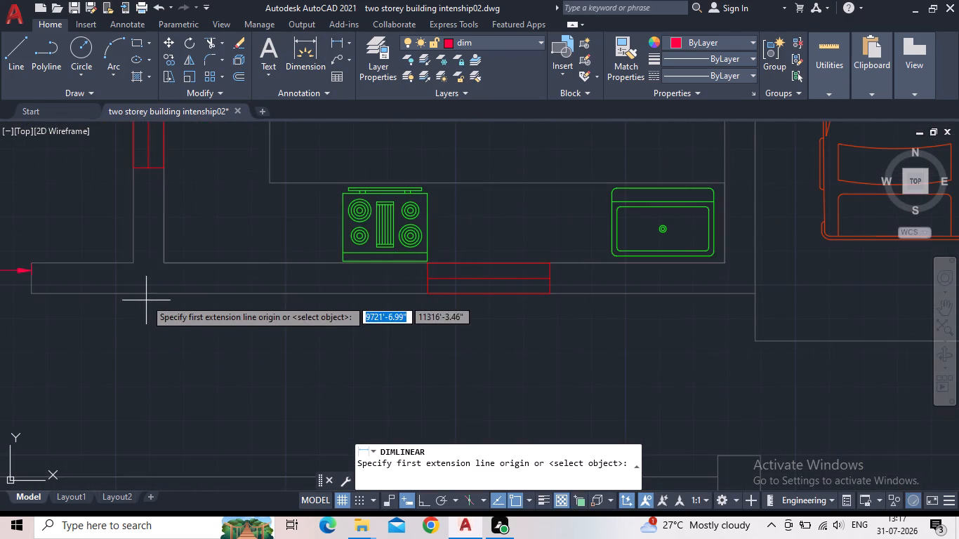
pyautogui.click(135, 295)
pyautogui.moveTo(126, 419); pyautogui.dragTo(157, 362, button='middle')
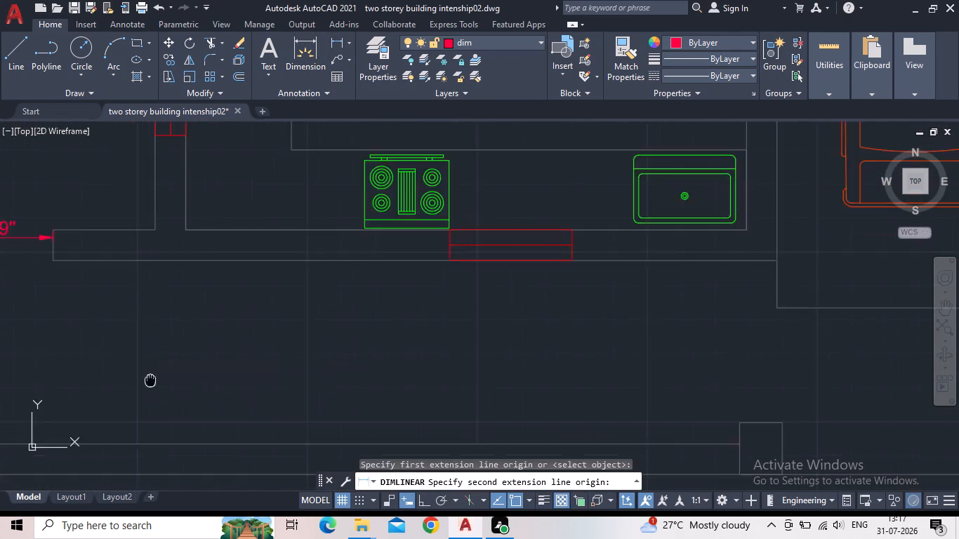
pyautogui.moveTo(157, 362); pyautogui.dragTo(171, 322, button='middle')
pyautogui.click(419, 501)
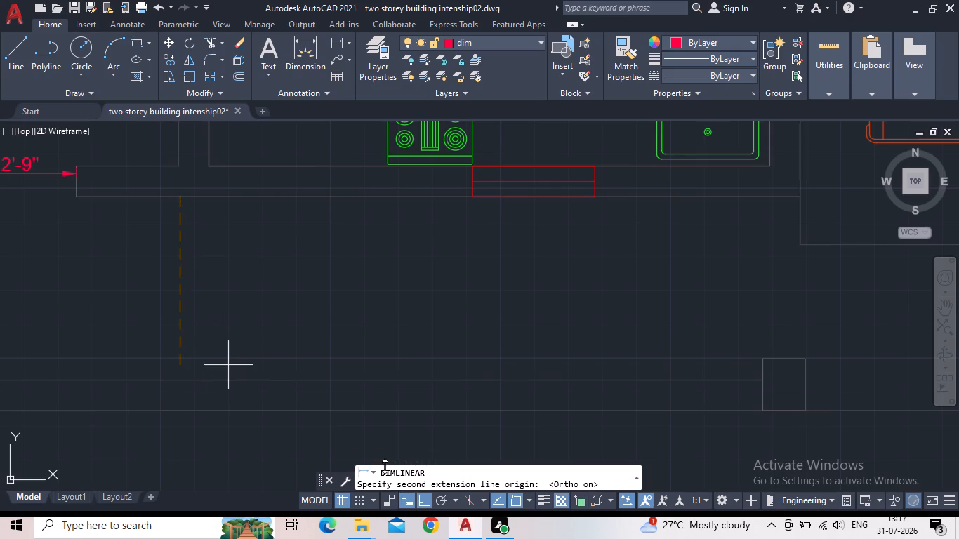
pyautogui.click(181, 385)
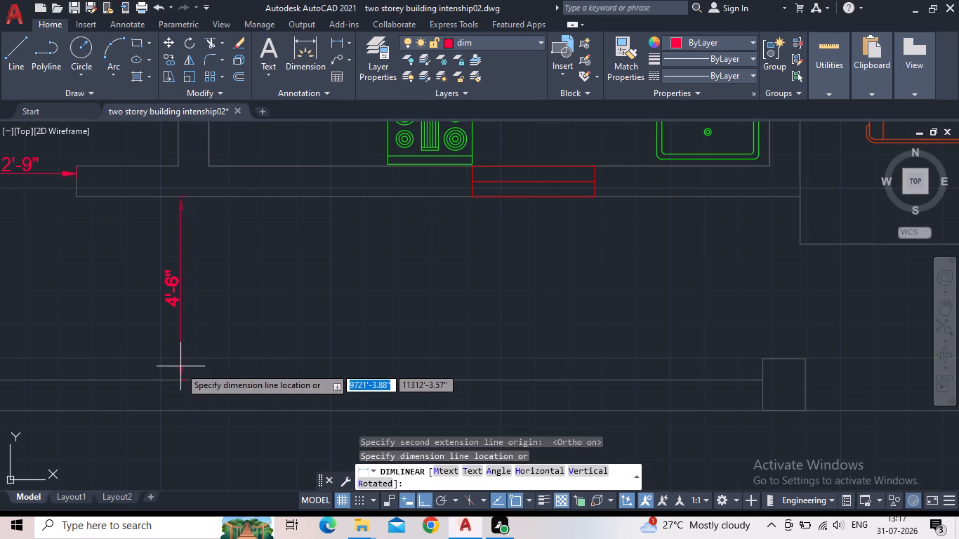
pyautogui.click(180, 367)
# Add a horizontal linear dimension across the puja room's inner width, placed inside the room below its size label.
pyautogui.moveTo(275, 333); pyautogui.dragTo(171, 359, button='middle')
pyautogui.scroll(-2, 166, 361)
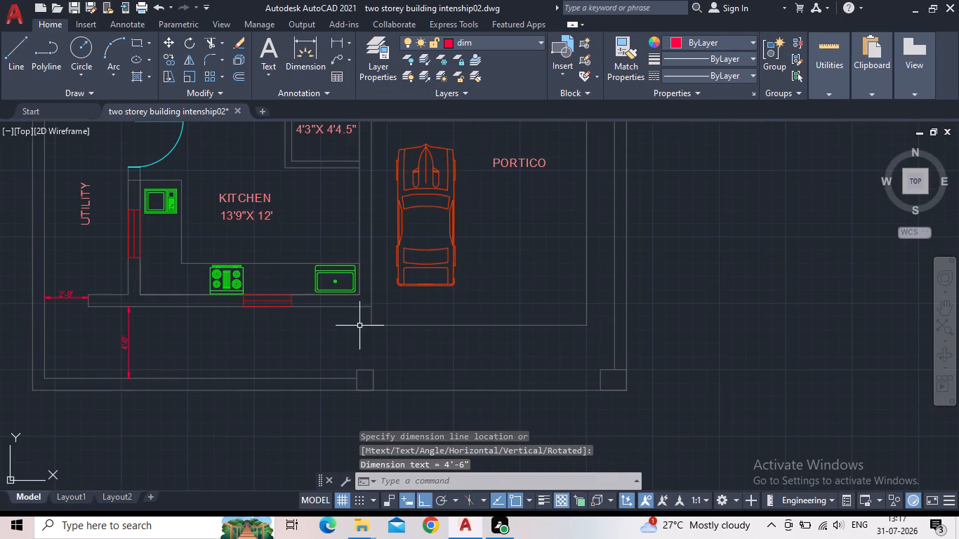
pyautogui.press('space')
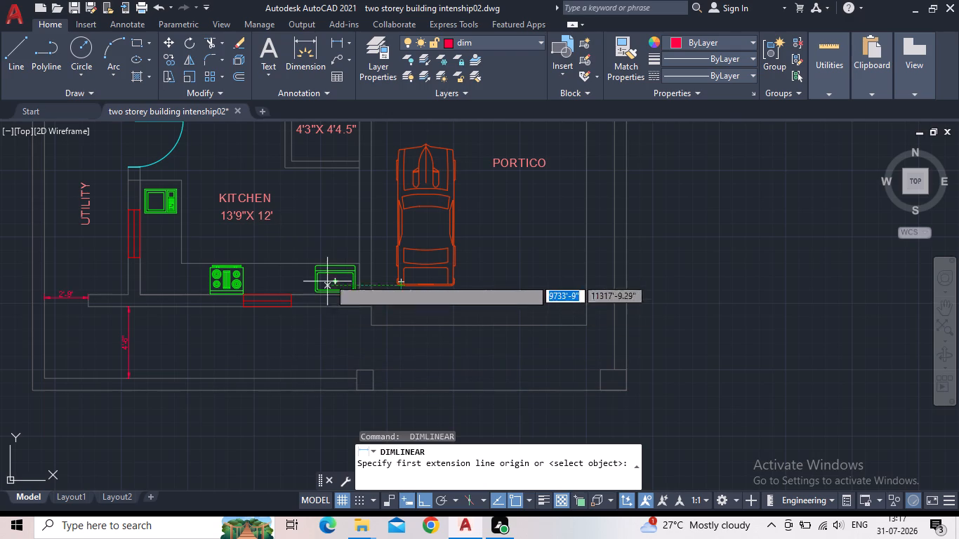
pyautogui.moveTo(320, 204); pyautogui.dragTo(267, 324, button='middle')
pyautogui.scroll(2, 244, 276)
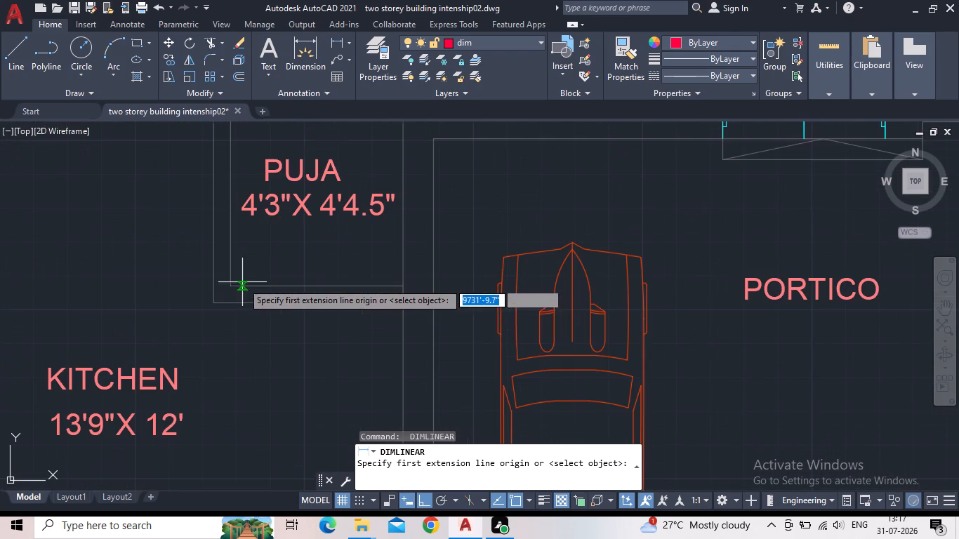
pyautogui.click(227, 286)
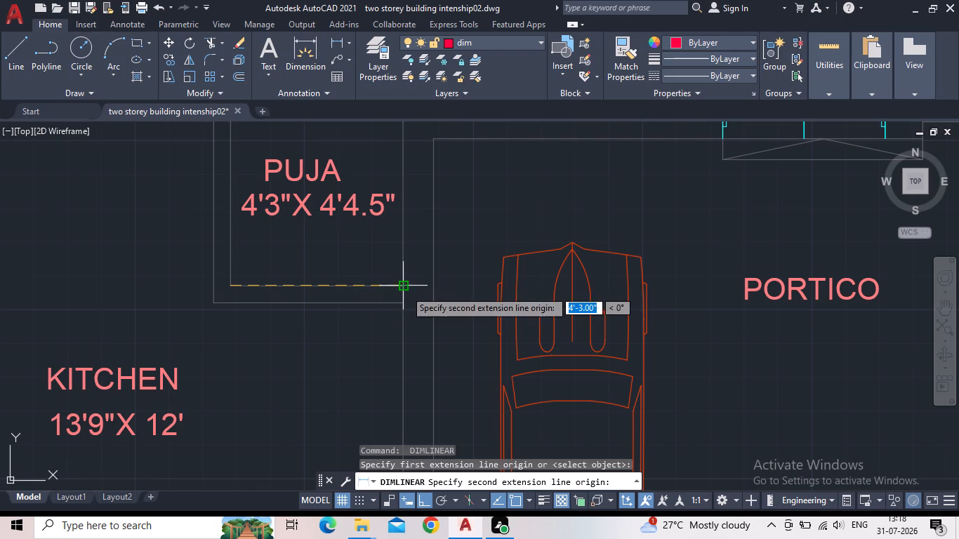
pyautogui.click(401, 290)
pyautogui.click(375, 262)
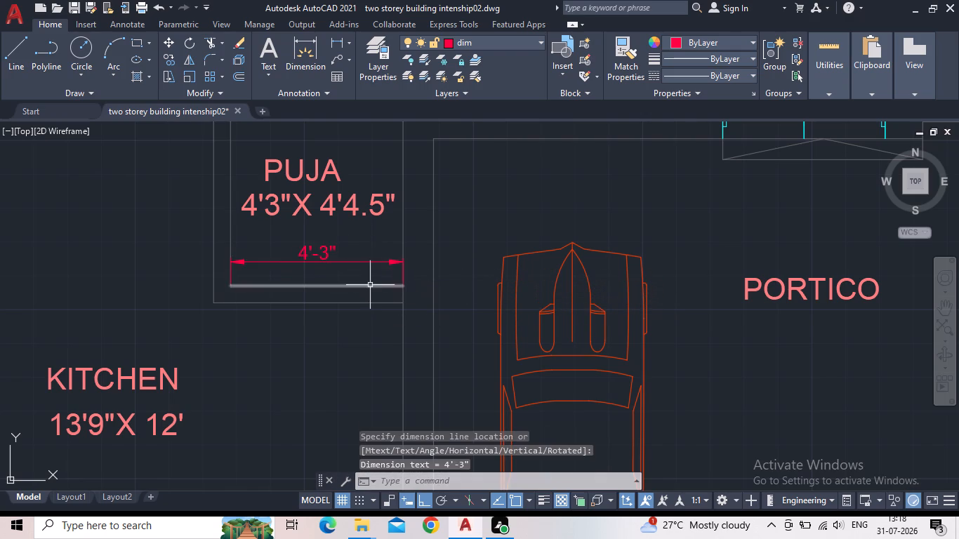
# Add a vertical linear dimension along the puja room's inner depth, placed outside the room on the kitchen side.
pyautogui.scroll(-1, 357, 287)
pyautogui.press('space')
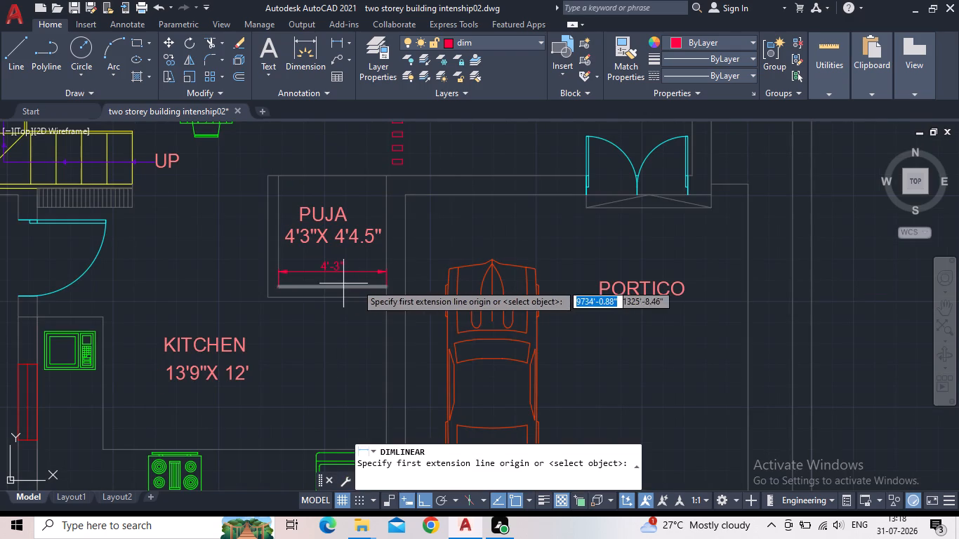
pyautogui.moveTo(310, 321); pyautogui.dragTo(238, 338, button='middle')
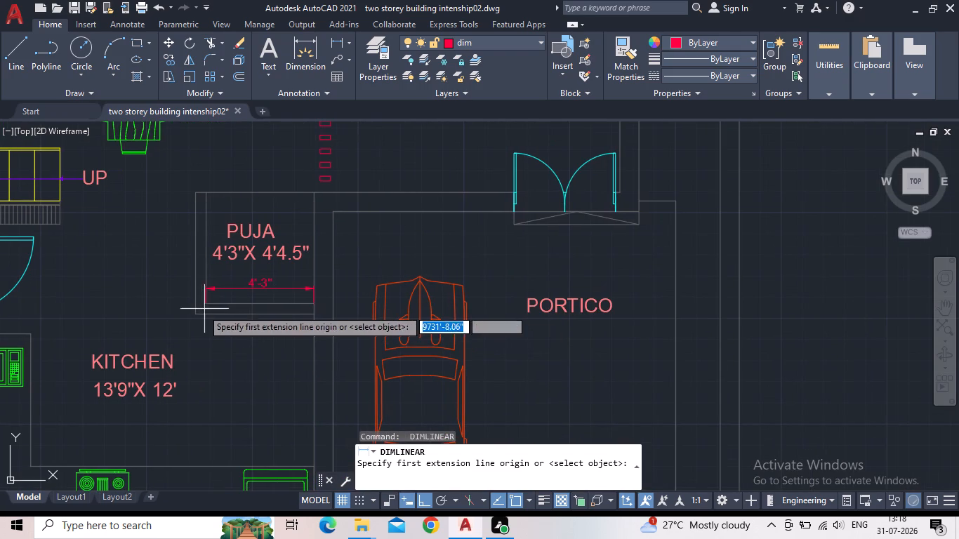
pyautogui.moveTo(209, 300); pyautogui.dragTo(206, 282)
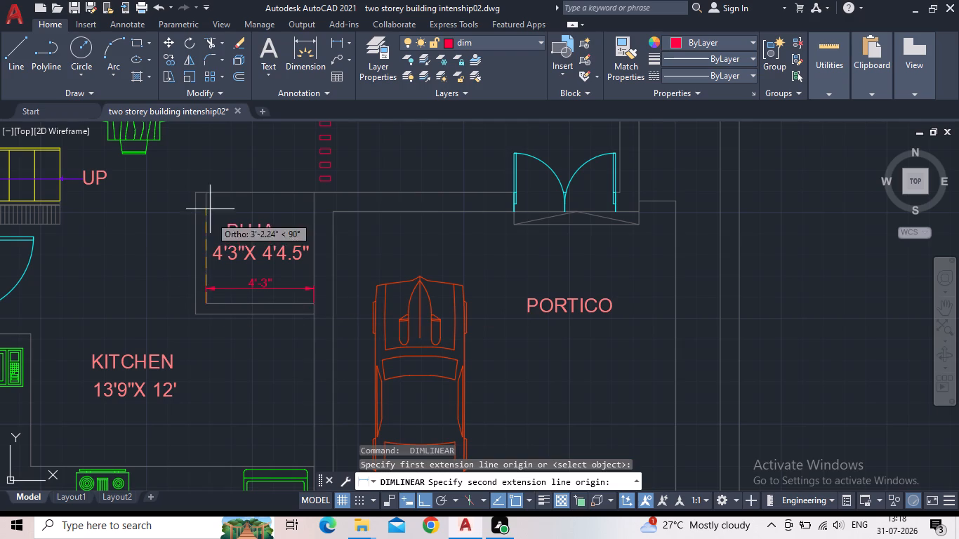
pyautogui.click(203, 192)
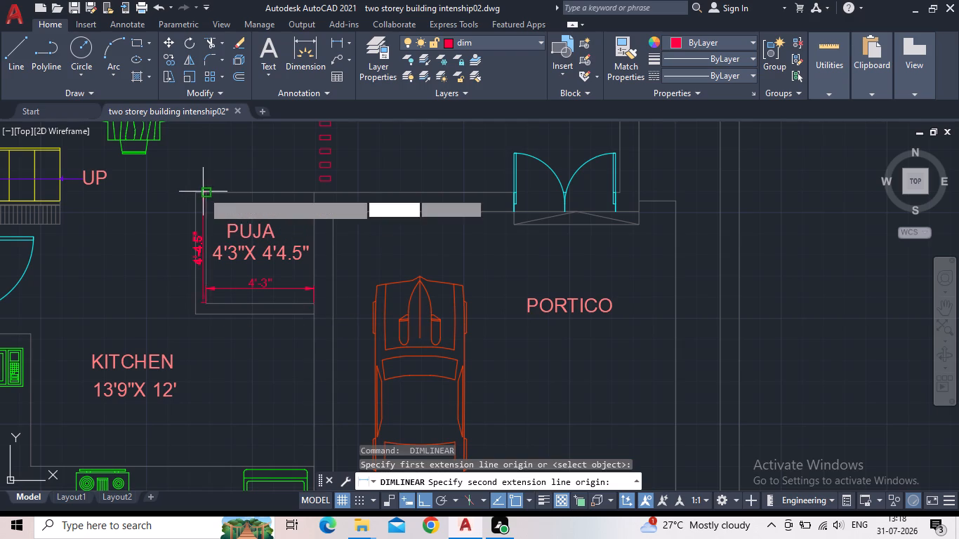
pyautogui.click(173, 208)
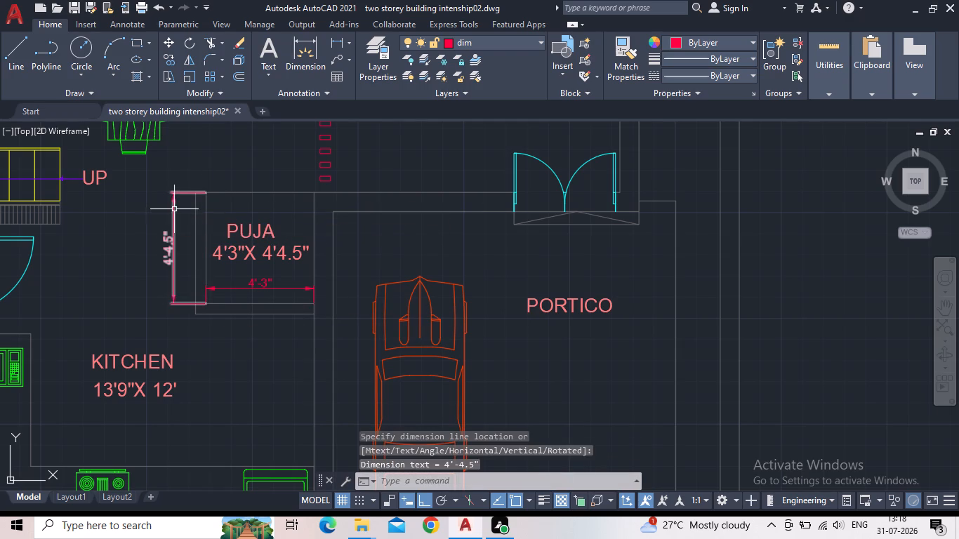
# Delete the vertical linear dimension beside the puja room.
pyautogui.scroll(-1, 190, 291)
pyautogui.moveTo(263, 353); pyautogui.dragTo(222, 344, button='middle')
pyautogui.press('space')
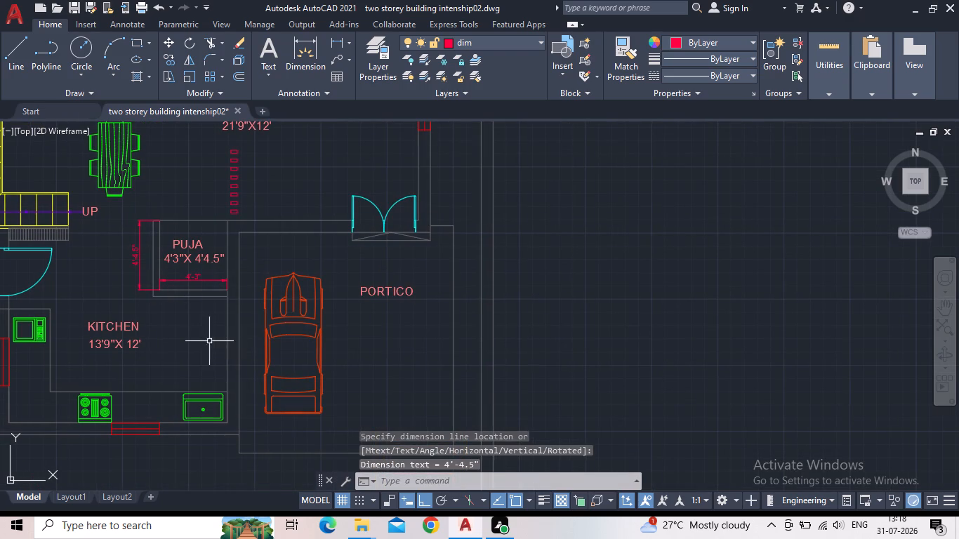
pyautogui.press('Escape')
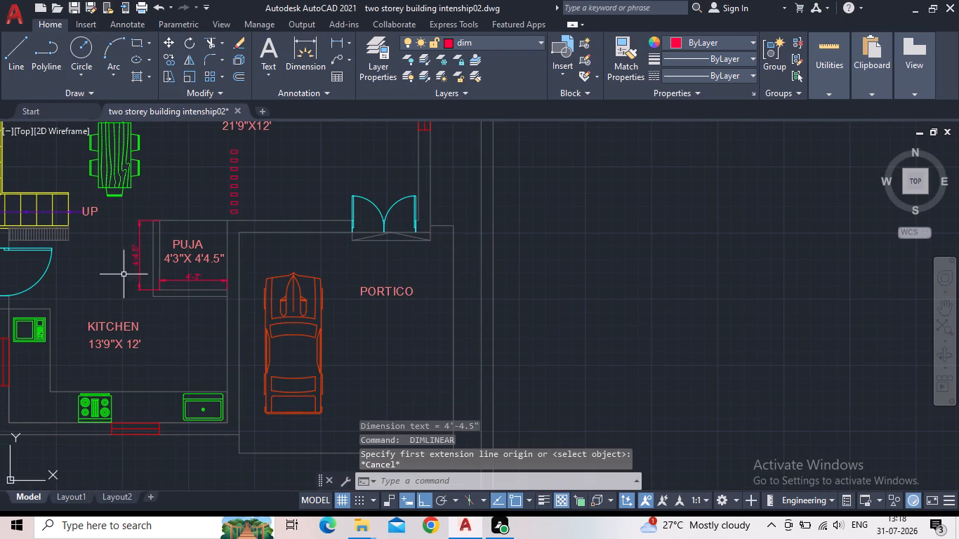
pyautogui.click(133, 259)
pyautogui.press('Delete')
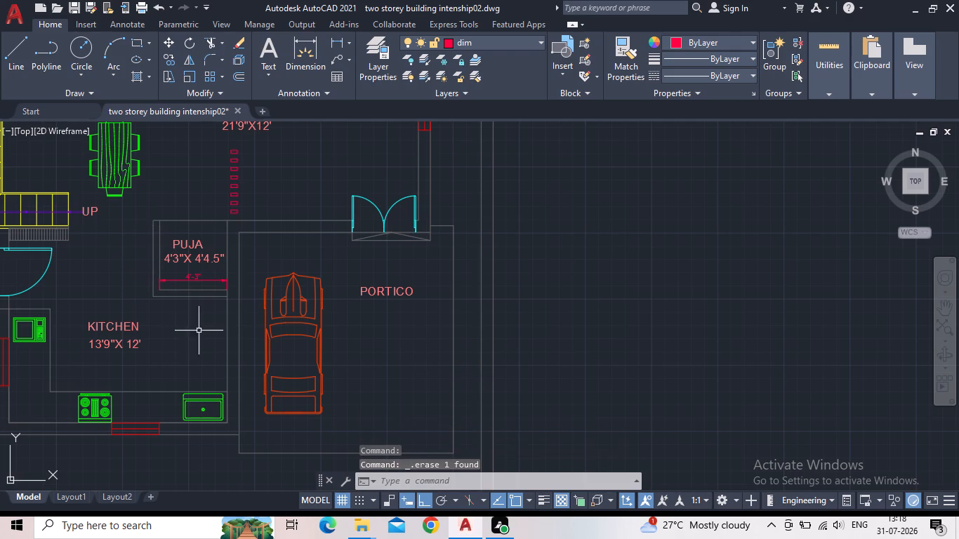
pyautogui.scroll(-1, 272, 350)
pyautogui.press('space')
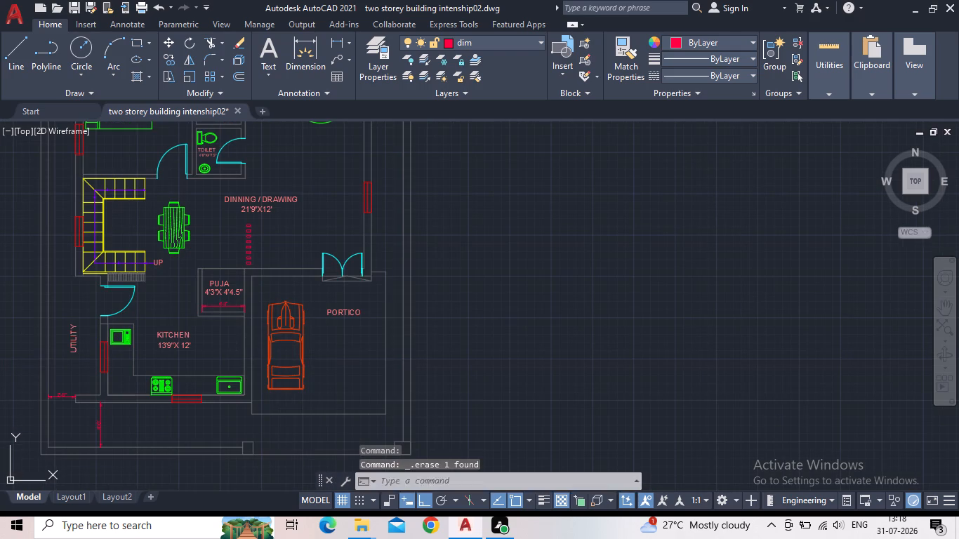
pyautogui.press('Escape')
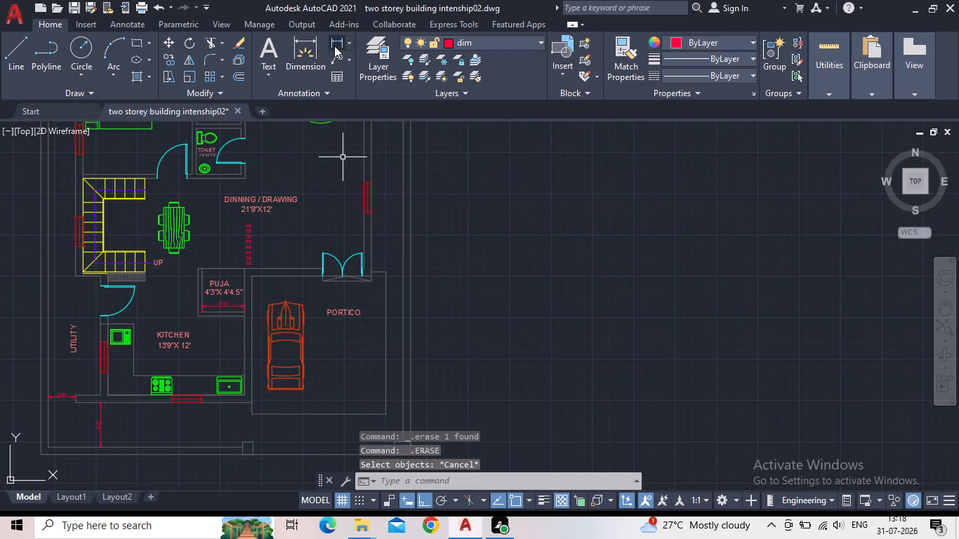
# Add a horizontal linear dimension across the portico's full width, placed between the entrance door and the PORTICO label.
pyautogui.click(333, 46)
pyautogui.scroll(2, 275, 312)
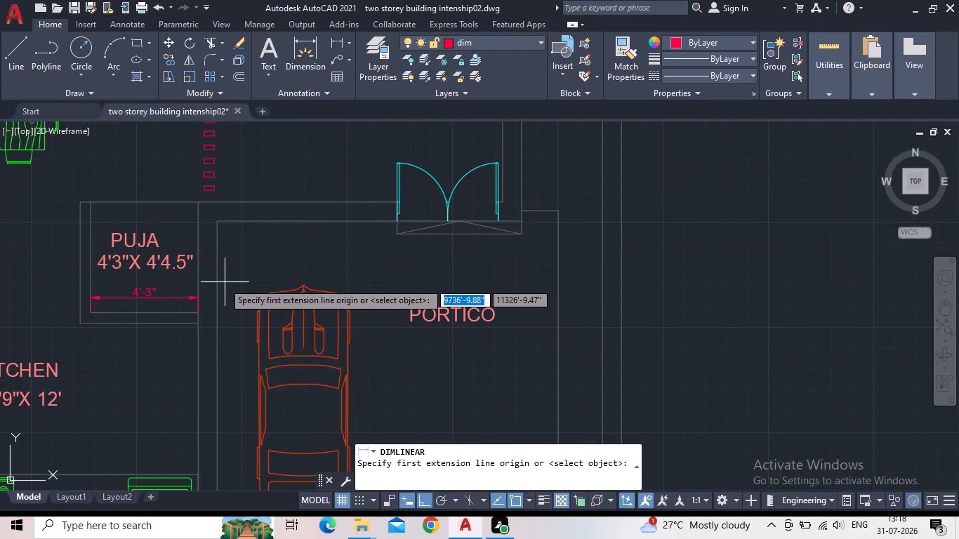
pyautogui.click(216, 285)
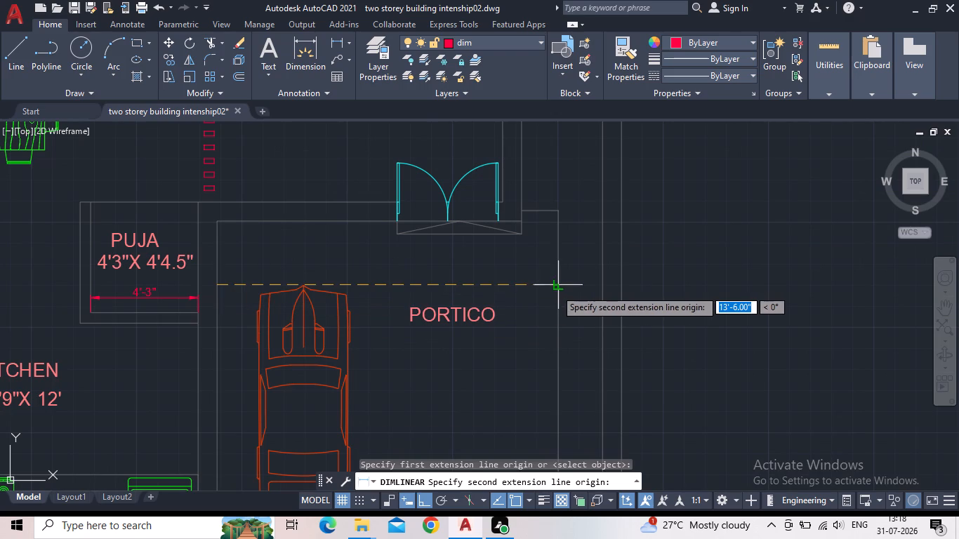
pyautogui.click(557, 289)
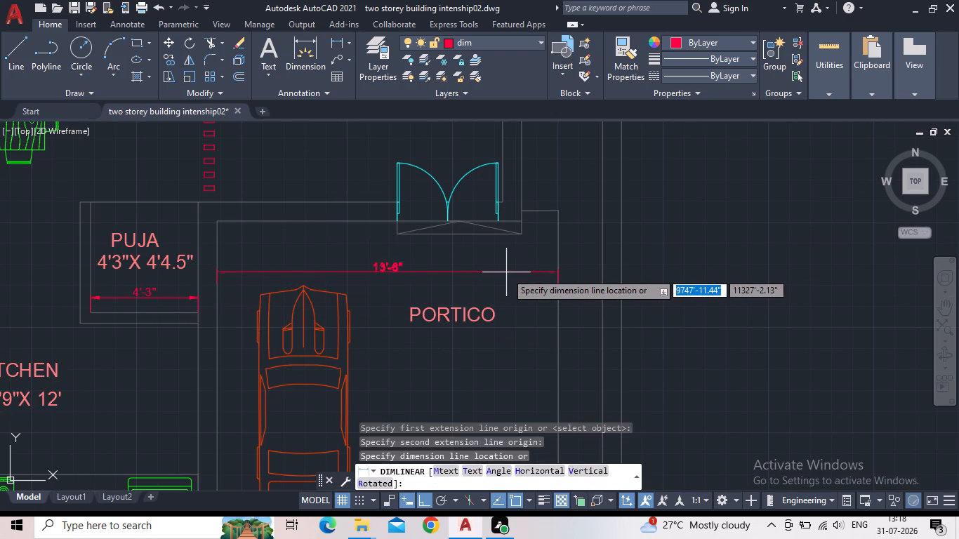
pyautogui.click(508, 267)
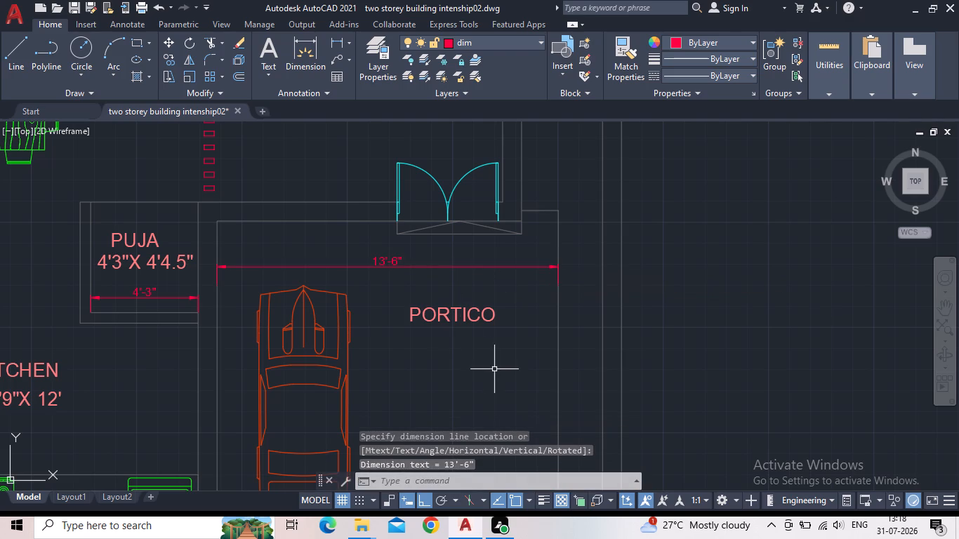
# Add a horizontal linear dimension from the portico's kitchen-side edge to the compound wall's inner line, placed below the car.
pyautogui.press('space')
pyautogui.moveTo(428, 390); pyautogui.dragTo(355, 251, button='middle')
pyautogui.scroll(-1, 355, 251)
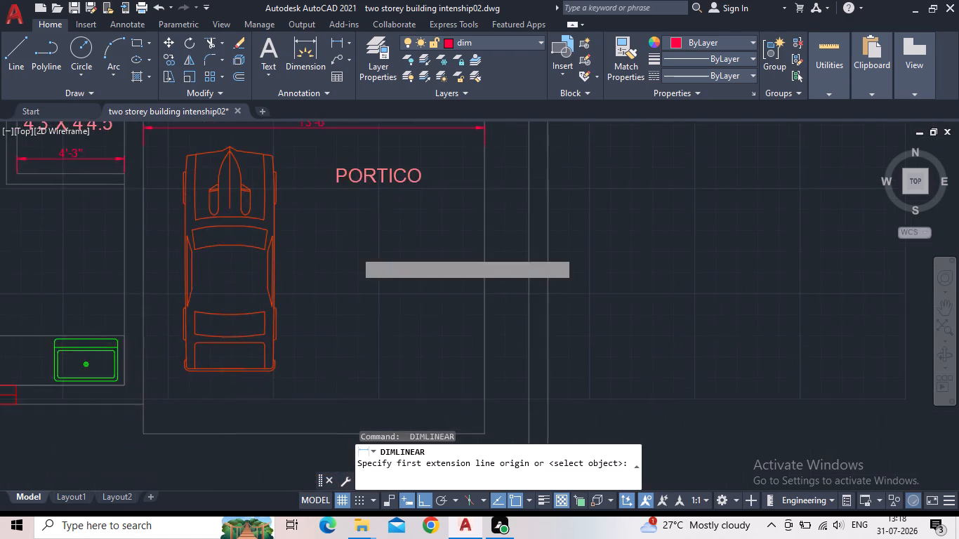
pyautogui.scroll(2, 234, 368)
pyautogui.click(206, 317)
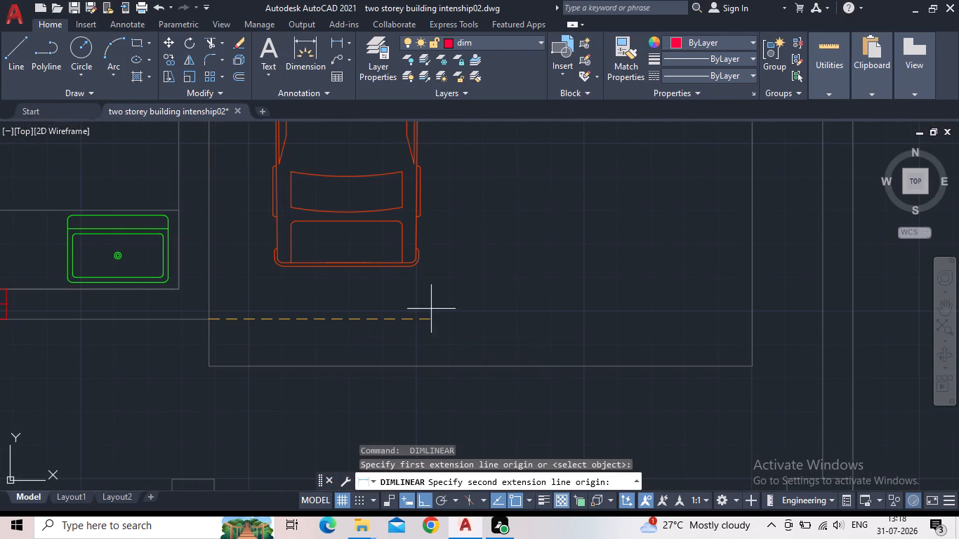
pyautogui.click(822, 327)
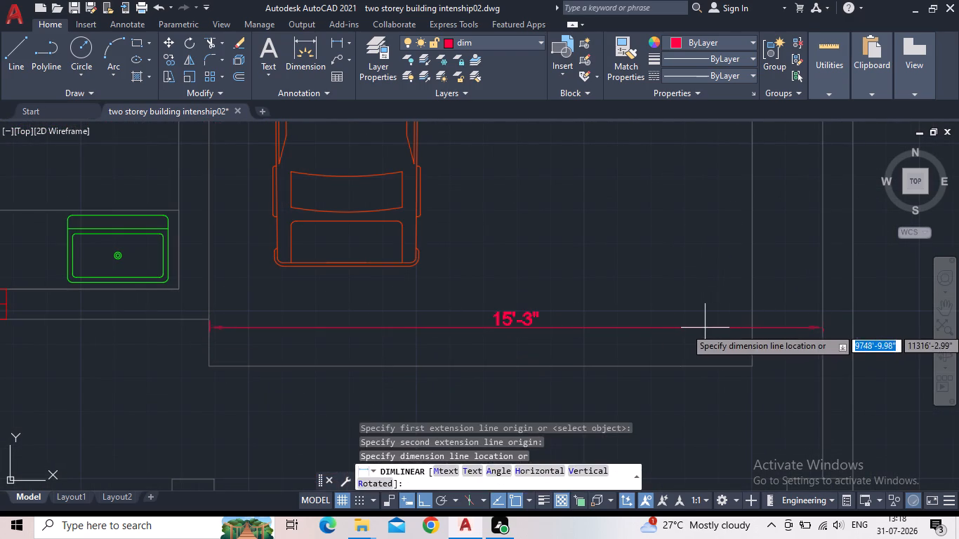
pyautogui.click(704, 327)
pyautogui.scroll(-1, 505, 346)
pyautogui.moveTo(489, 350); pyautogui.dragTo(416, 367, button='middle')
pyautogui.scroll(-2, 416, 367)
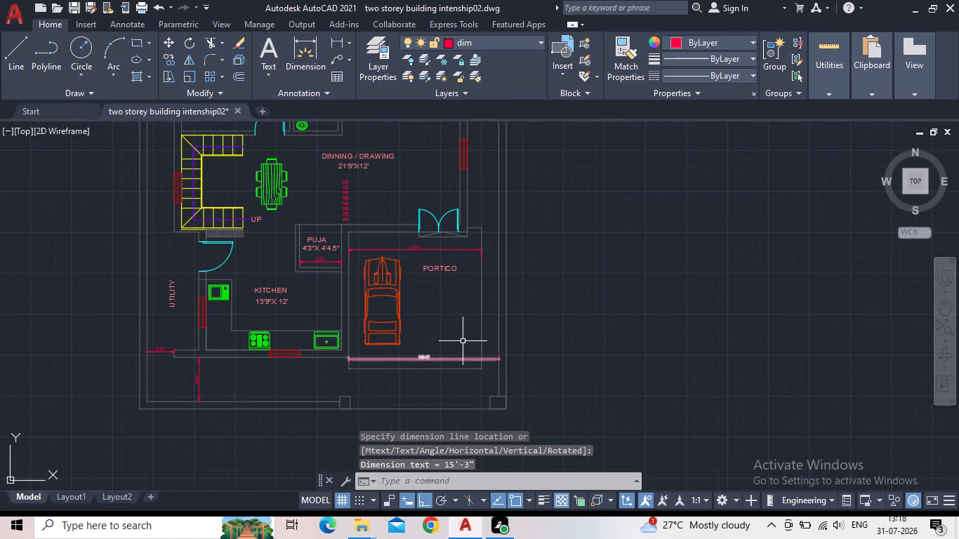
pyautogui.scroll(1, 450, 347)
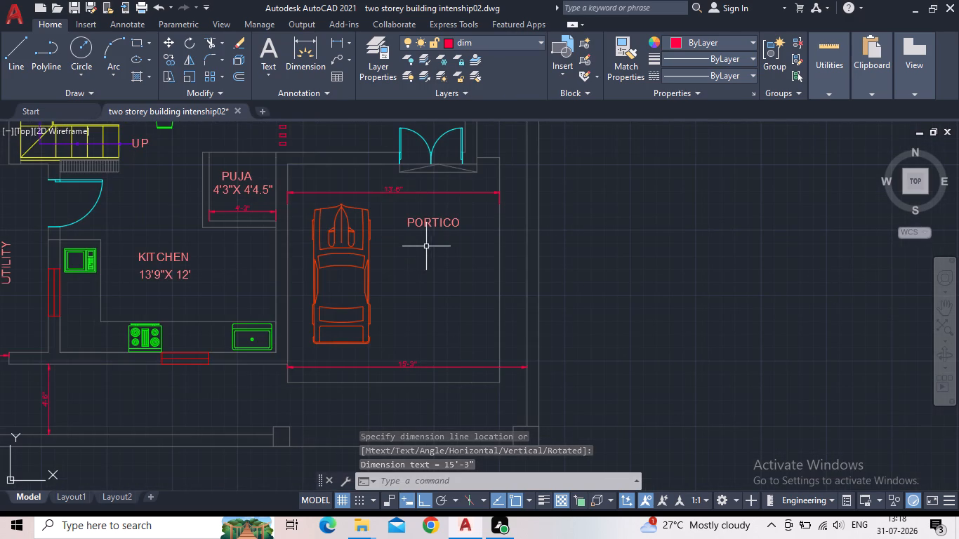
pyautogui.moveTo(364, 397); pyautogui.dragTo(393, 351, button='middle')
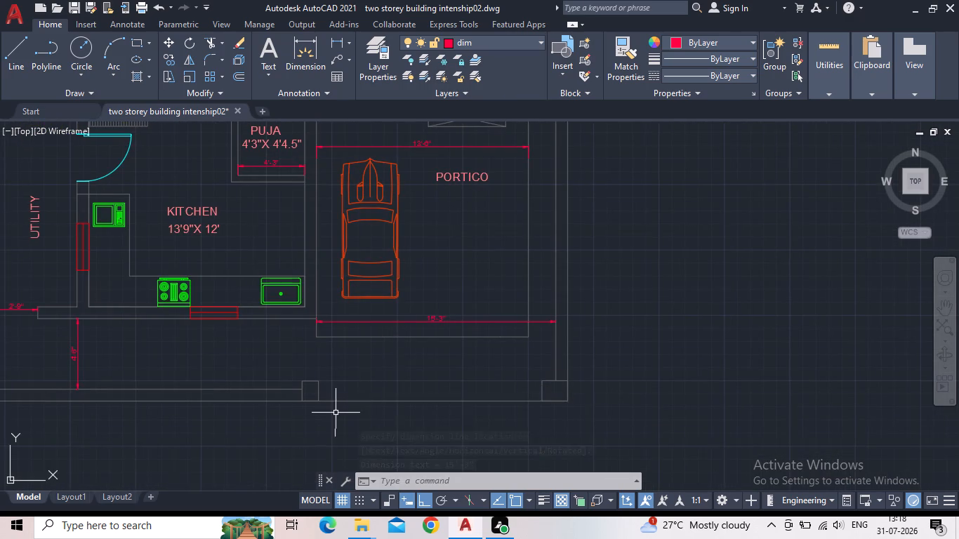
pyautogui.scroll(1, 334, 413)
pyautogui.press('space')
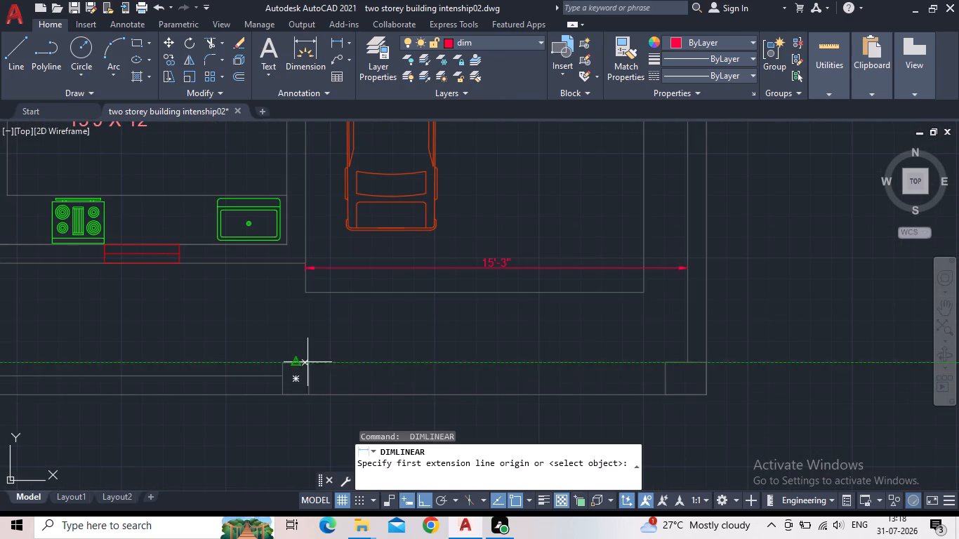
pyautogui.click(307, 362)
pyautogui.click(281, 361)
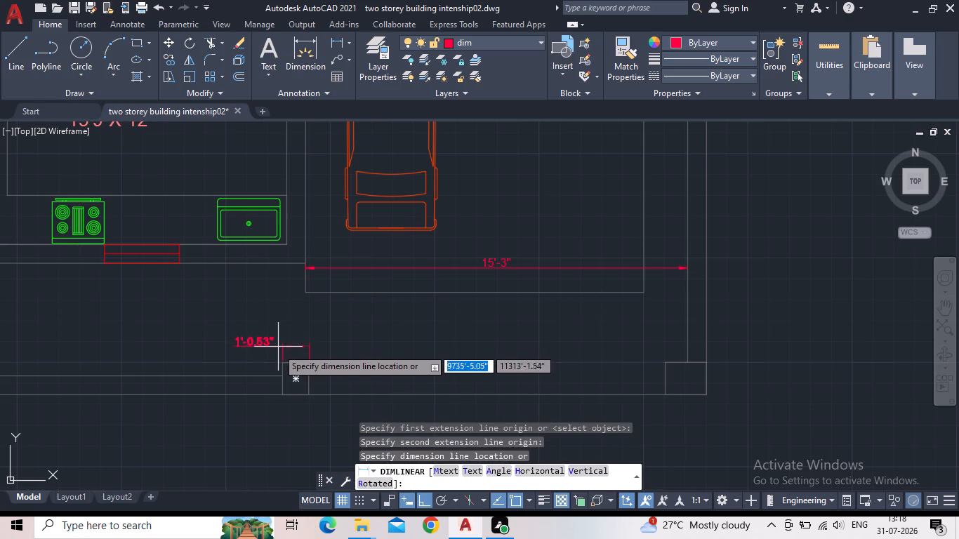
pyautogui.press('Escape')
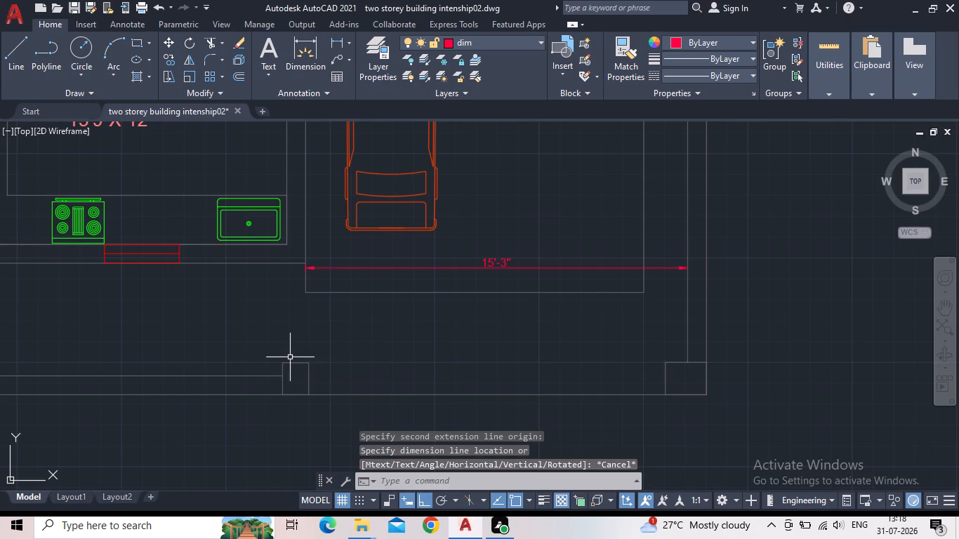
# Add an overall vertical linear dimension between the compound wall's outer corners on the utility side, placed outside the wall.
pyautogui.scroll(-1, 298, 365)
pyautogui.moveTo(414, 350); pyautogui.dragTo(408, 361, button='middle')
pyautogui.scroll(-2, 407, 362)
pyautogui.scroll(3, 365, 386)
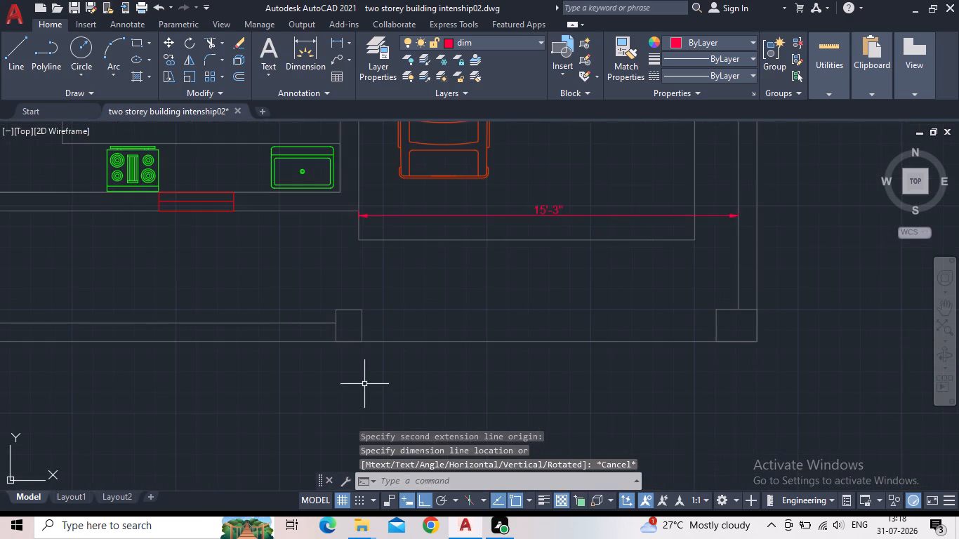
pyautogui.scroll(-2, 367, 367)
pyautogui.moveTo(303, 380); pyautogui.dragTo(237, 462, button='middle')
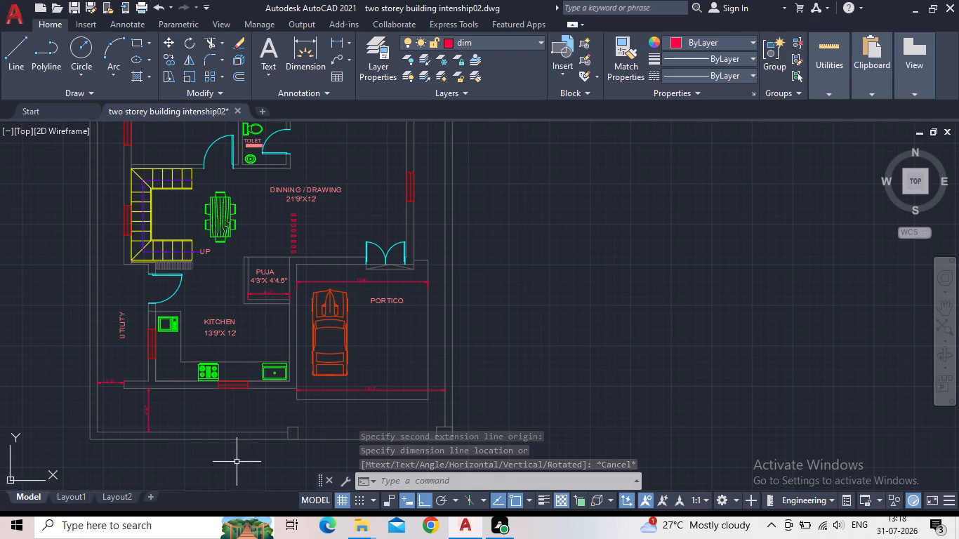
pyautogui.moveTo(85, 277); pyautogui.dragTo(241, 357, button='middle')
pyautogui.scroll(-1, 246, 328)
pyautogui.press('space')
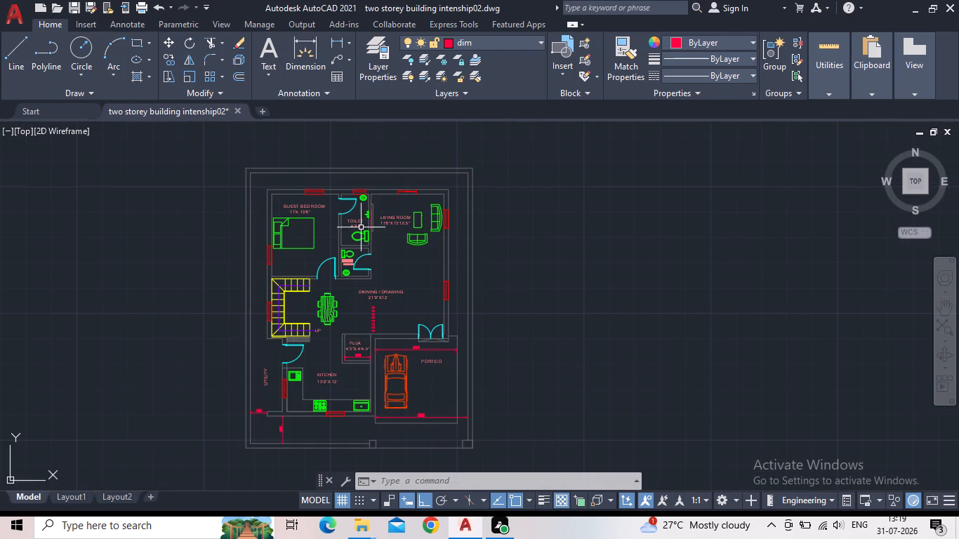
pyautogui.scroll(2, 230, 168)
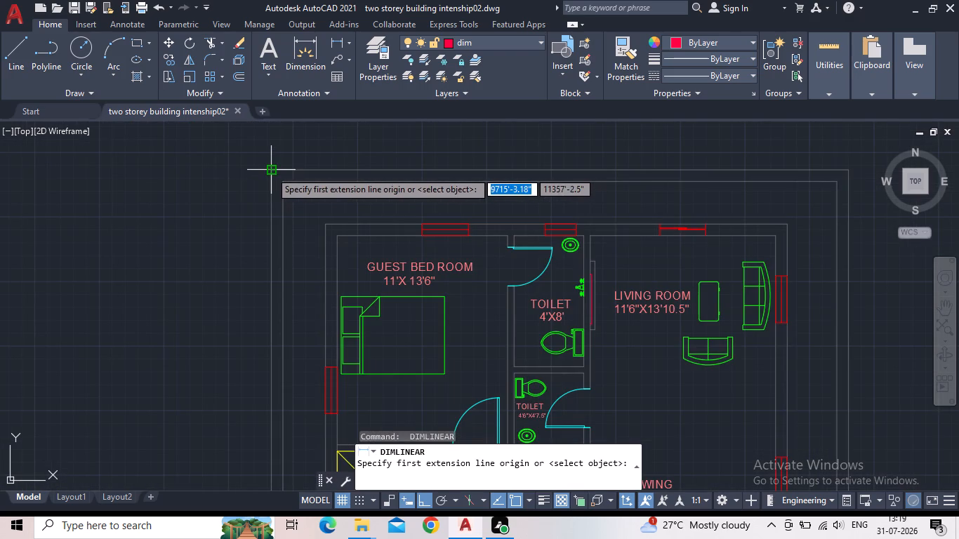
pyautogui.click(270, 171)
pyautogui.moveTo(258, 244); pyautogui.dragTo(279, 124, button='middle')
pyautogui.scroll(-1, 300, 69)
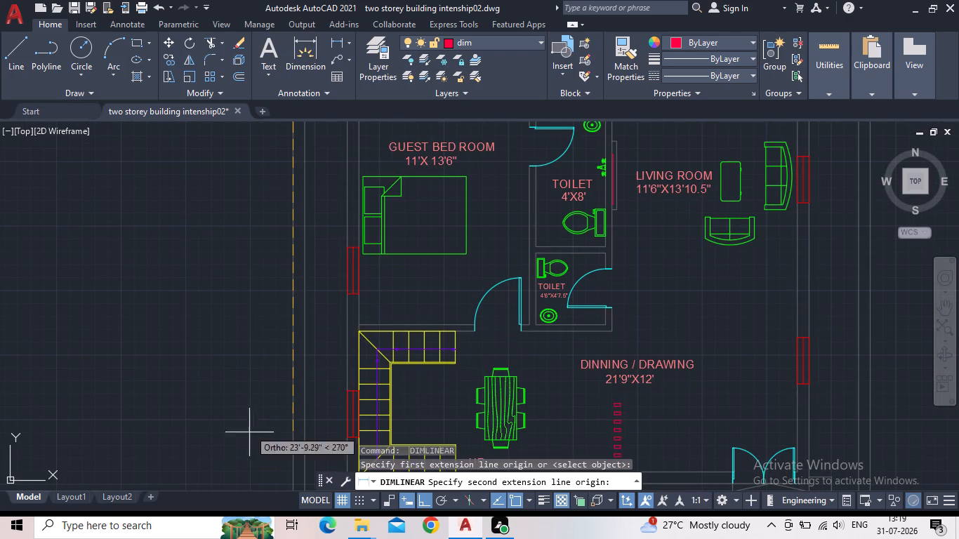
pyautogui.moveTo(238, 416); pyautogui.dragTo(229, 168, button='middle')
pyautogui.scroll(-4, 237, 361)
pyautogui.scroll(1, 238, 421)
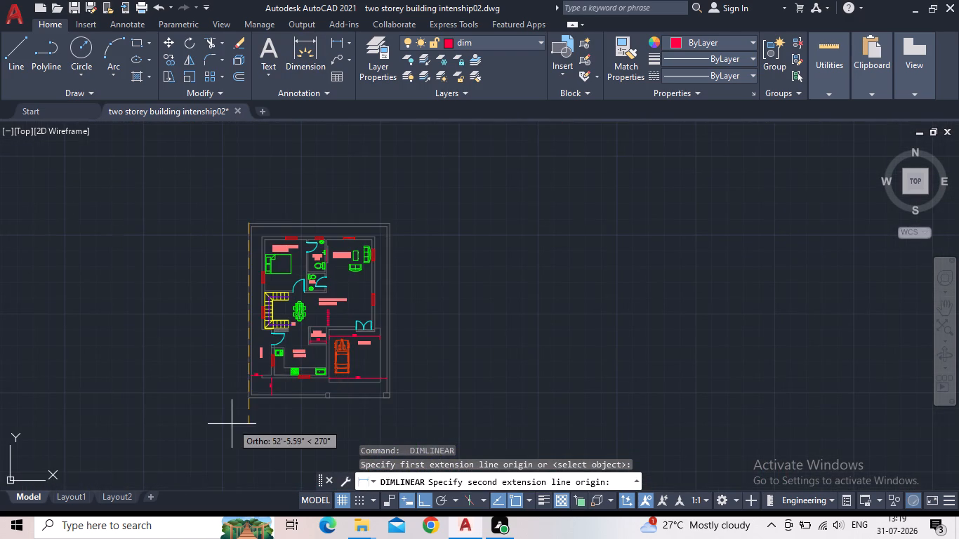
pyautogui.scroll(2, 239, 419)
pyautogui.click(275, 336)
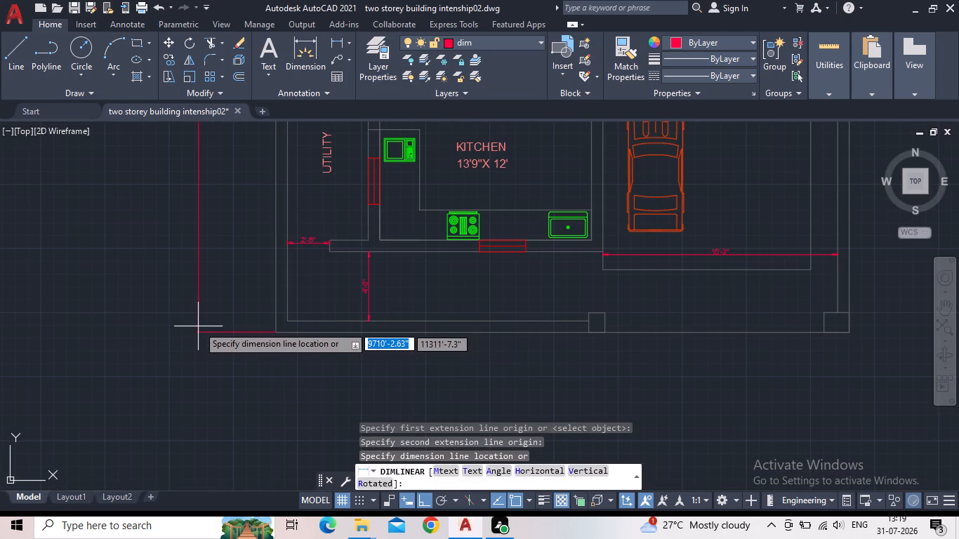
pyautogui.moveTo(229, 350); pyautogui.dragTo(228, 375, button='middle')
pyautogui.scroll(-1, 228, 375)
pyautogui.click(232, 308)
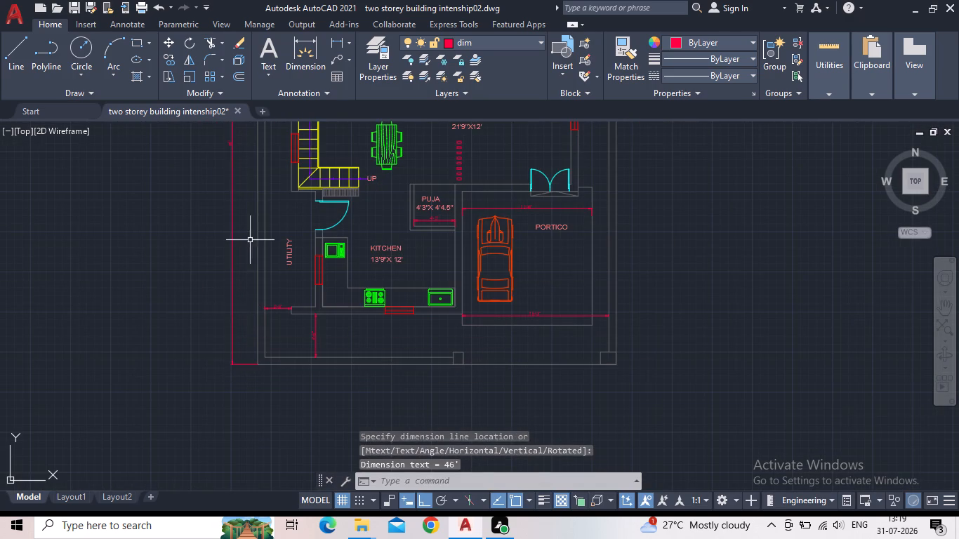
# Add an overall horizontal linear dimension between the compound wall's outer corners above the guest bedroom and living room, placed outside the wall.
pyautogui.scroll(1, 220, 165)
pyautogui.moveTo(218, 165); pyautogui.dragTo(183, 427, button='middle')
pyautogui.scroll(2, 183, 427)
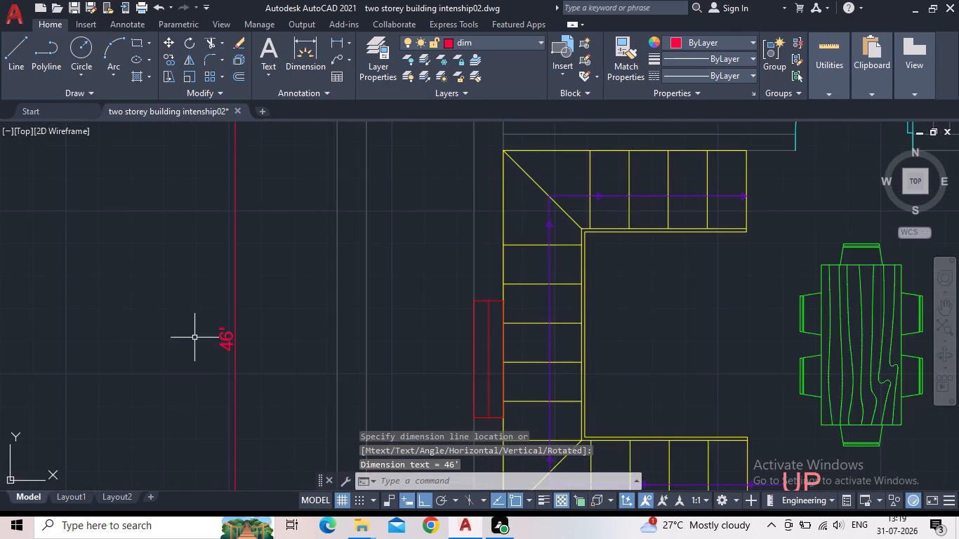
pyautogui.scroll(-2, 238, 288)
pyautogui.moveTo(263, 227); pyautogui.dragTo(150, 538, button='middle')
pyautogui.scroll(-2, 150, 538)
pyautogui.press('space')
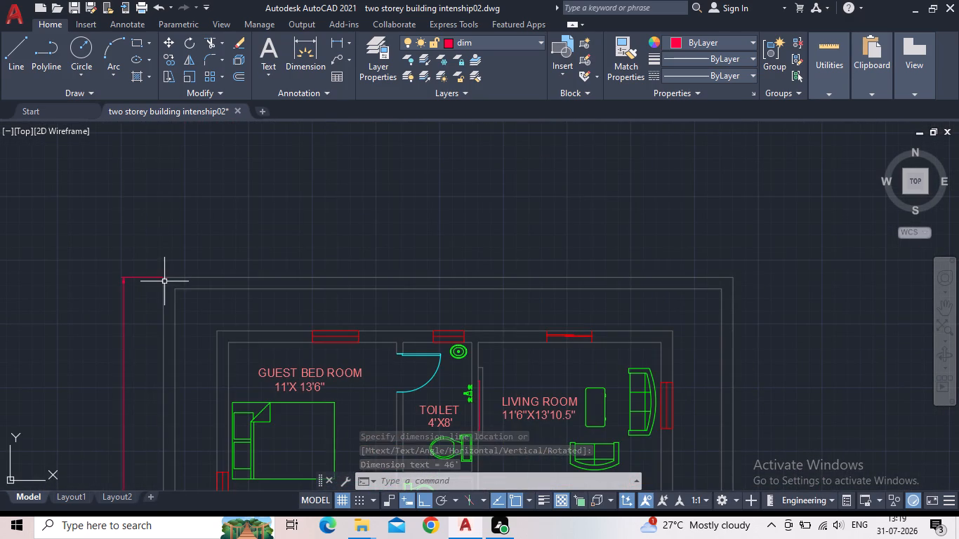
pyautogui.scroll(2, 160, 273)
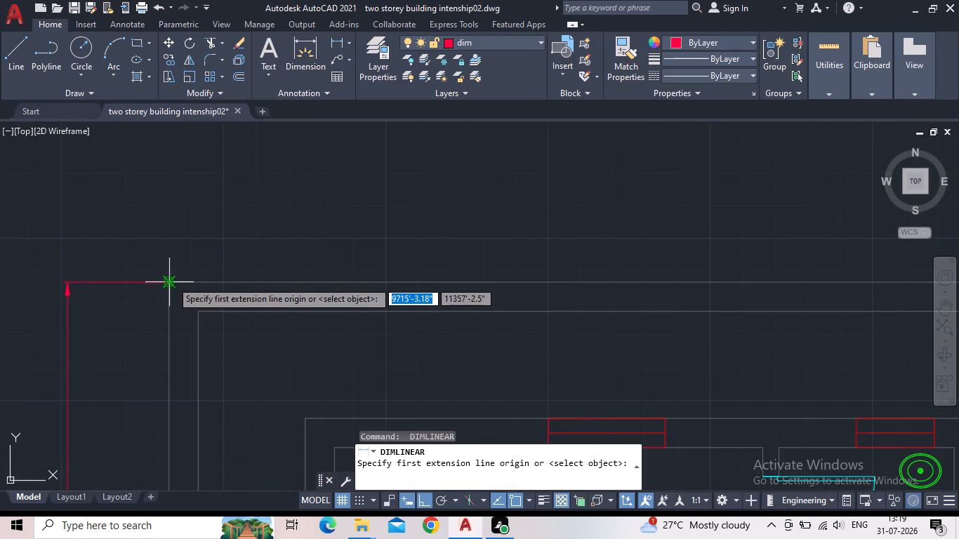
pyautogui.click(171, 283)
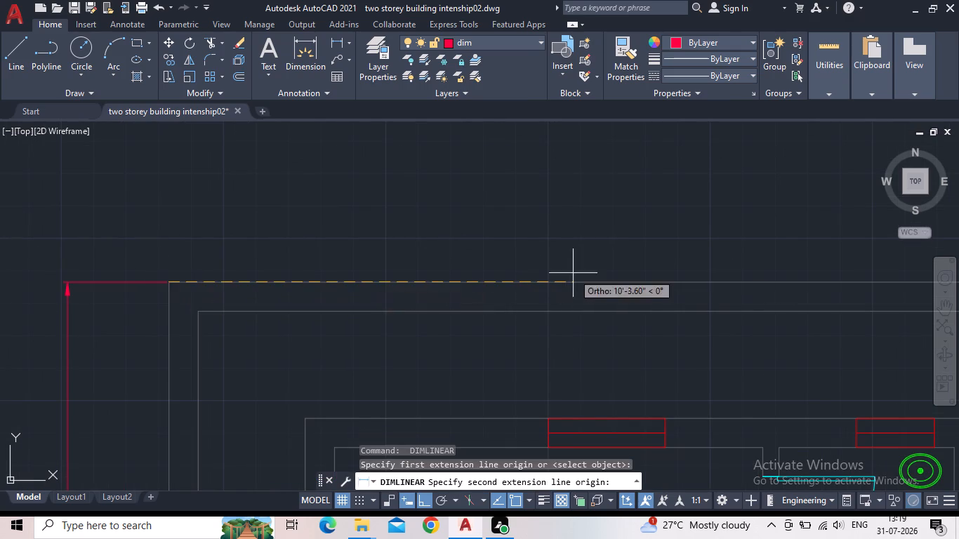
pyautogui.moveTo(571, 274); pyautogui.dragTo(264, 260, button='middle')
pyautogui.scroll(-2, 267, 260)
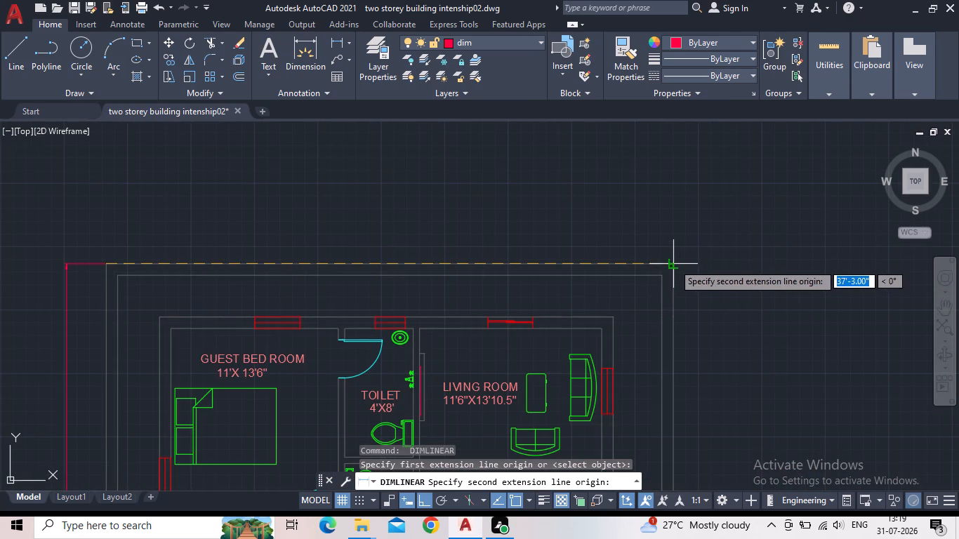
pyautogui.click(671, 263)
pyautogui.click(640, 228)
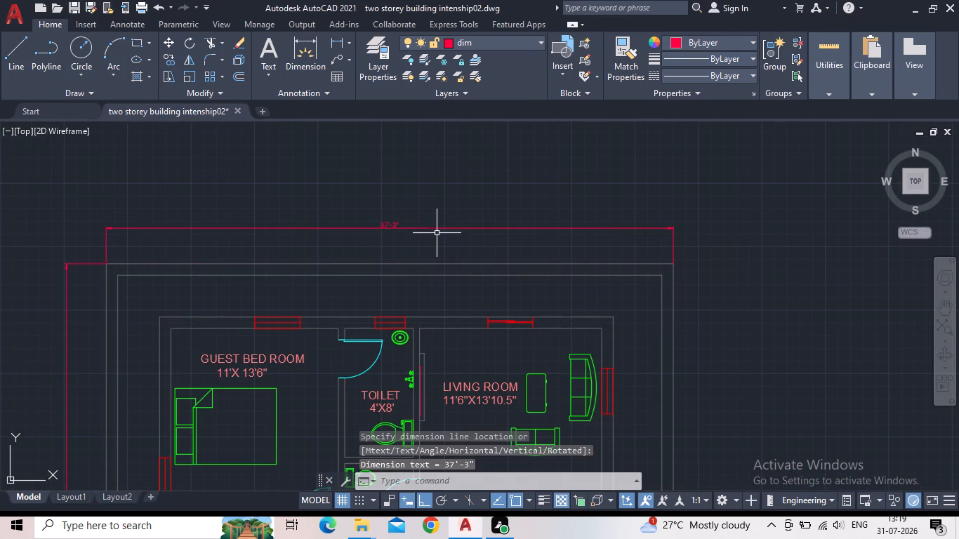
pyautogui.press('Escape')
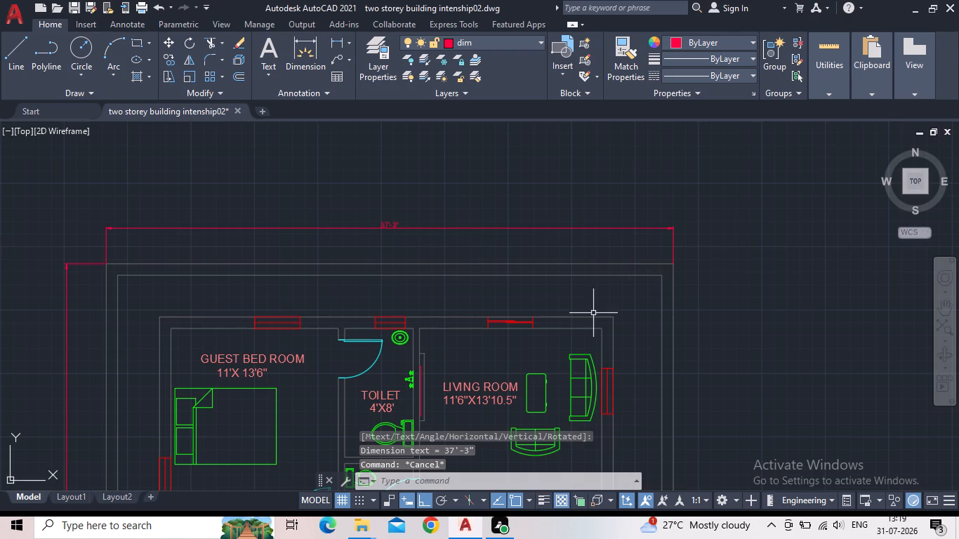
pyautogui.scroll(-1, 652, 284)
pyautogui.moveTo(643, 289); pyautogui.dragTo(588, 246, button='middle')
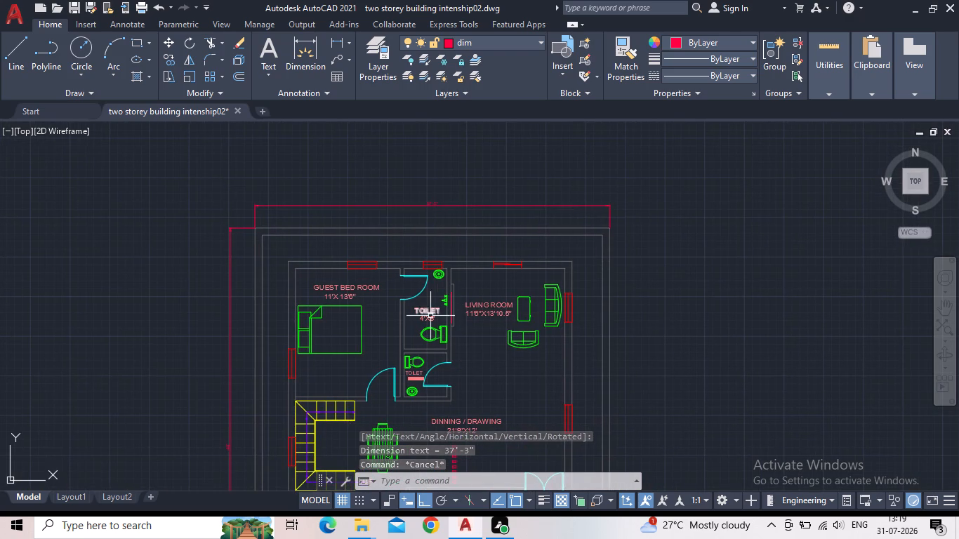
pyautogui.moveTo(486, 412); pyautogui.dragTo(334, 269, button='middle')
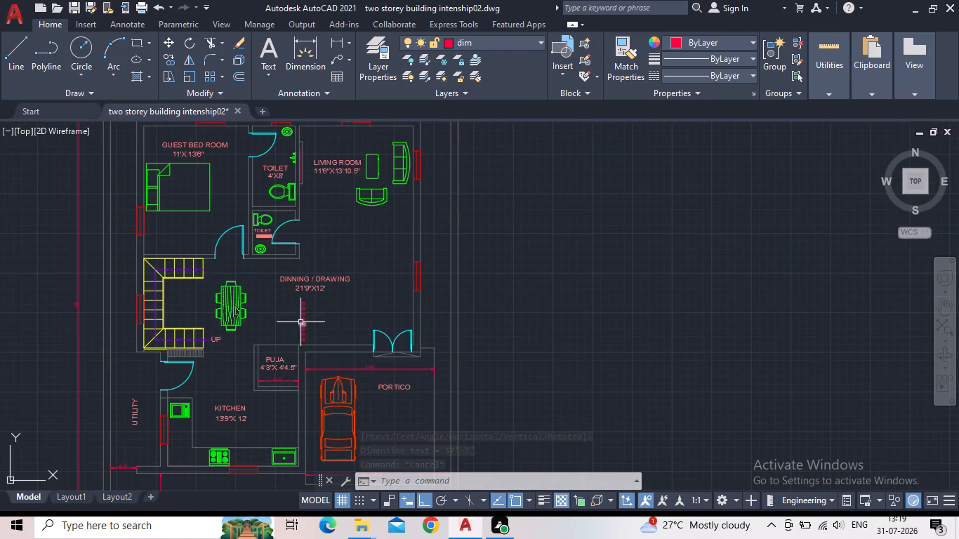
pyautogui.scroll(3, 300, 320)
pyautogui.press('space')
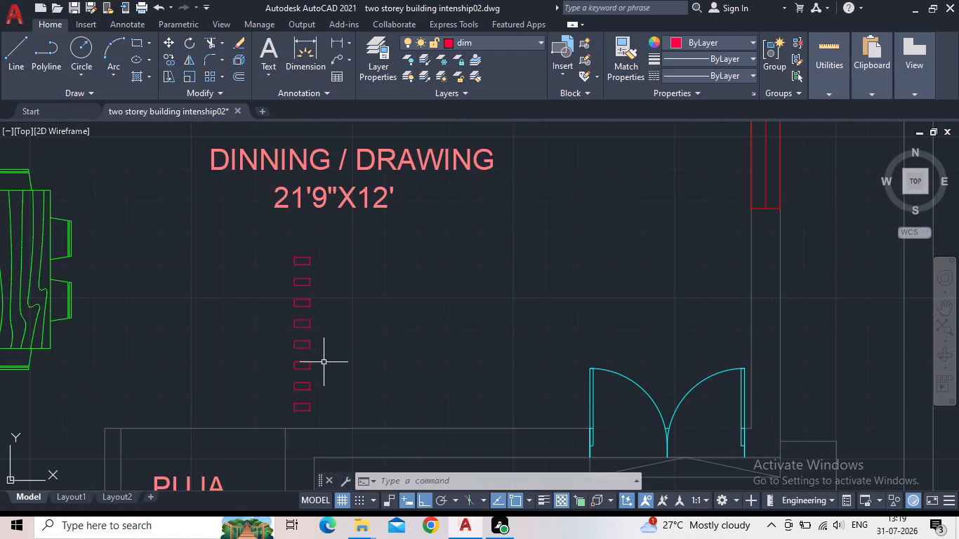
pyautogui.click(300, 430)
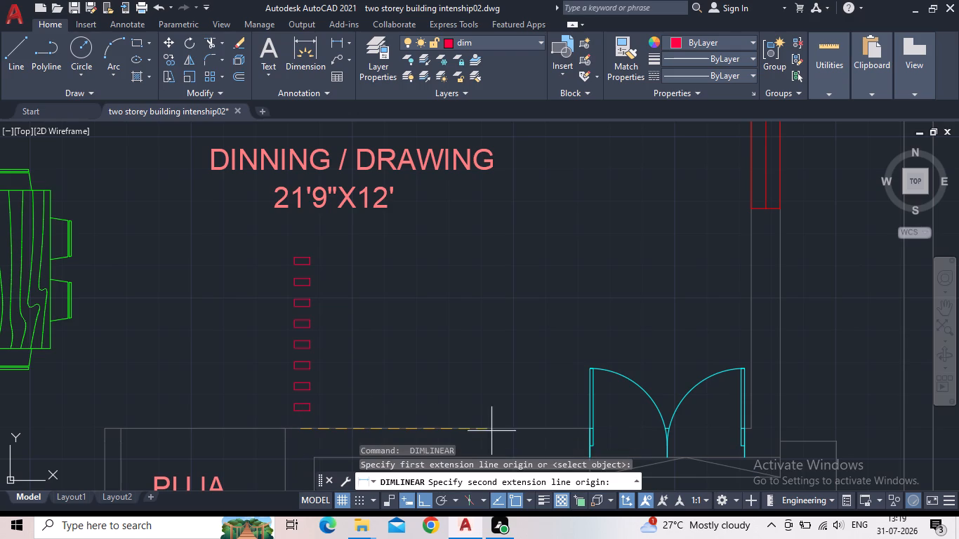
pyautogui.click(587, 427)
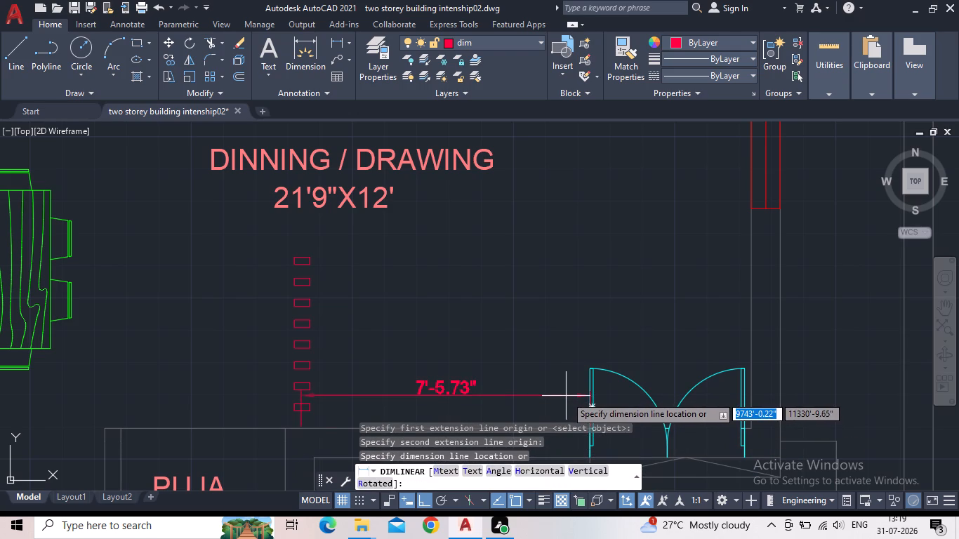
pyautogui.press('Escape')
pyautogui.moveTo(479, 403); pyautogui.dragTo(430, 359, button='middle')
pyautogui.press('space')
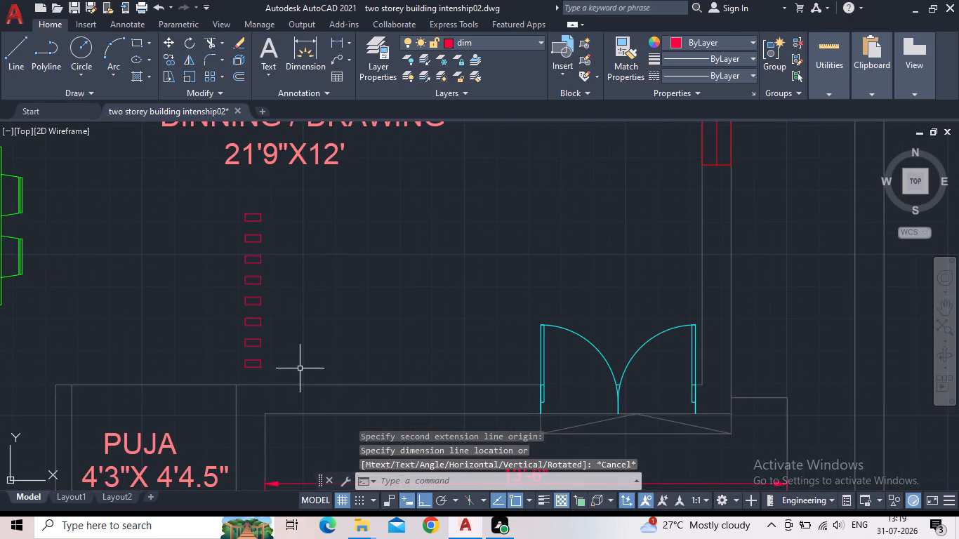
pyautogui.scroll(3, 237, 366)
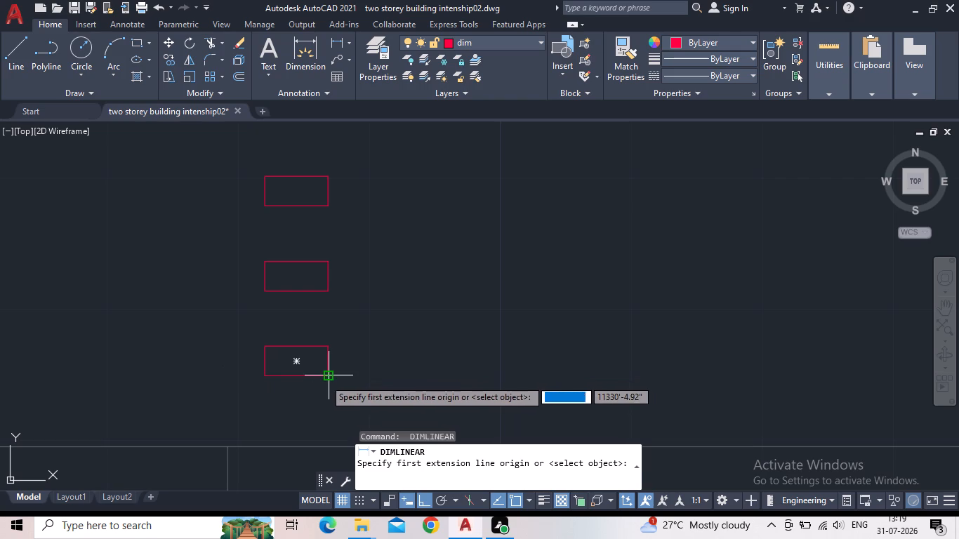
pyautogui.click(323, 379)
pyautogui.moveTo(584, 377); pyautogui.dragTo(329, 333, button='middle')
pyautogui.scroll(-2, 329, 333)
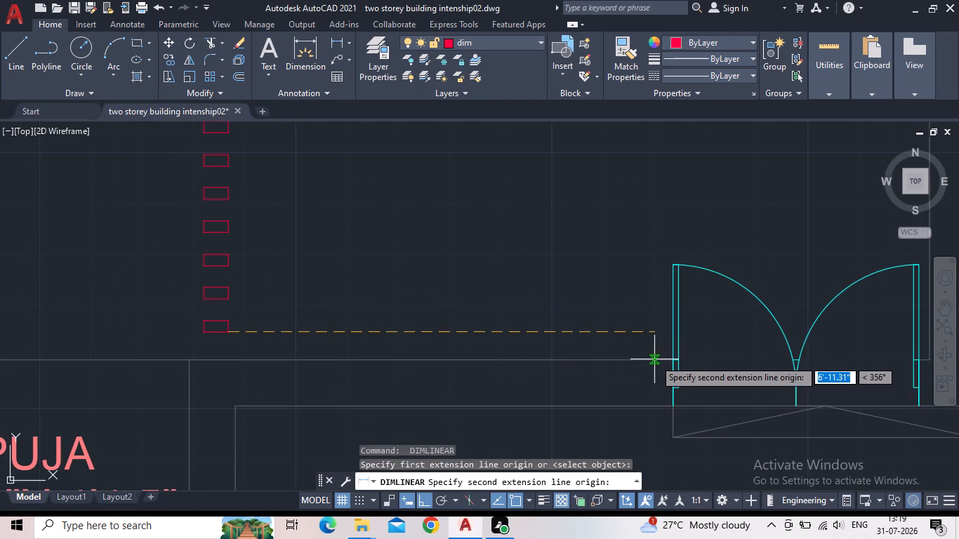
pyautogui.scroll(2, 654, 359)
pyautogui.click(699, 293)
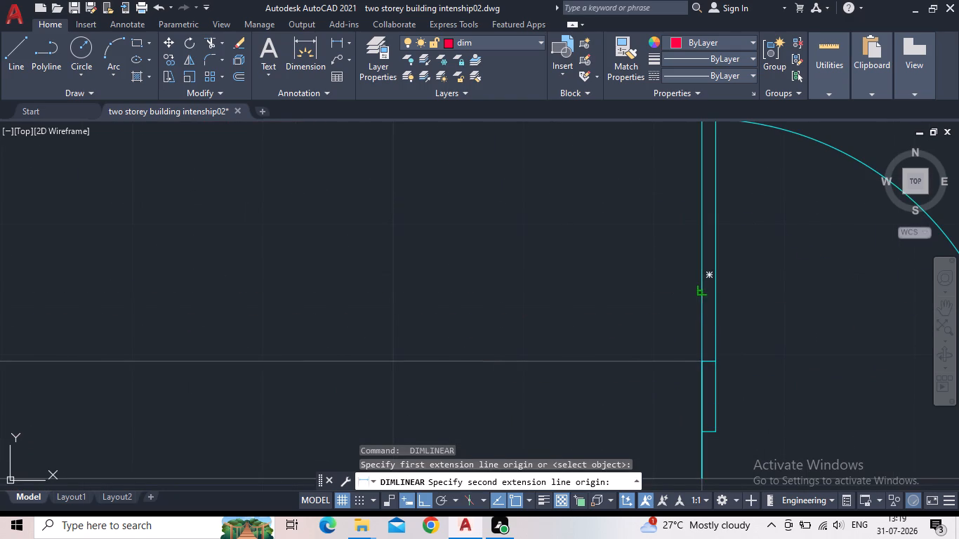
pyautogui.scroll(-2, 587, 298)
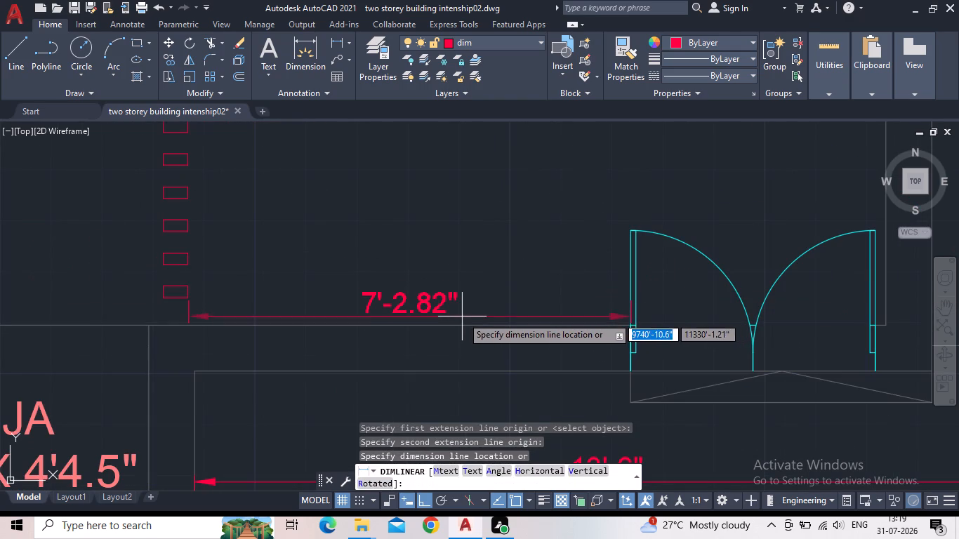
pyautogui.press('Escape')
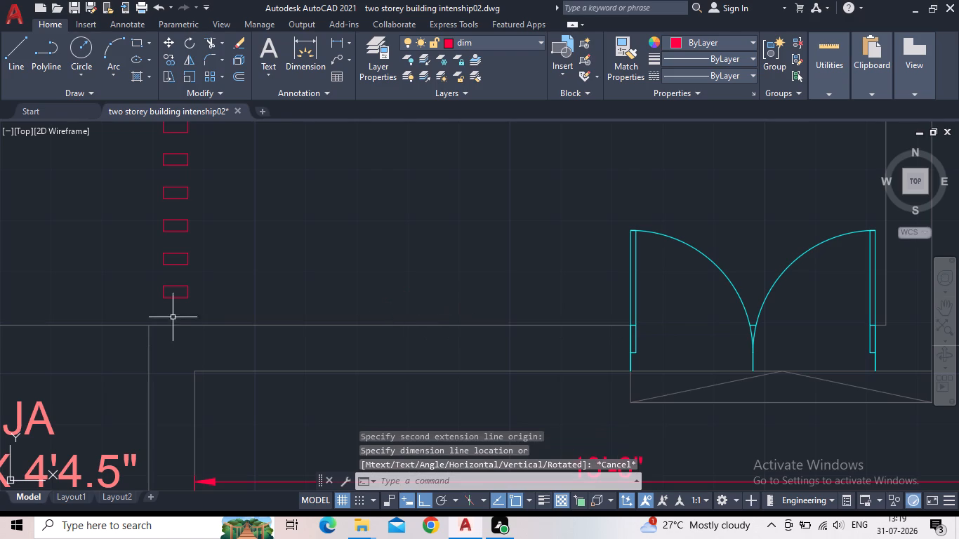
# Add a horizontal linear dimension from the portico's kitchen-side inner corner to the entrance door's near edge, placed on the dining side of the wall.
pyautogui.moveTo(233, 377); pyautogui.dragTo(282, 330, button='middle')
pyautogui.scroll(-1, 282, 329)
pyautogui.moveTo(316, 347); pyautogui.dragTo(277, 331, button='middle')
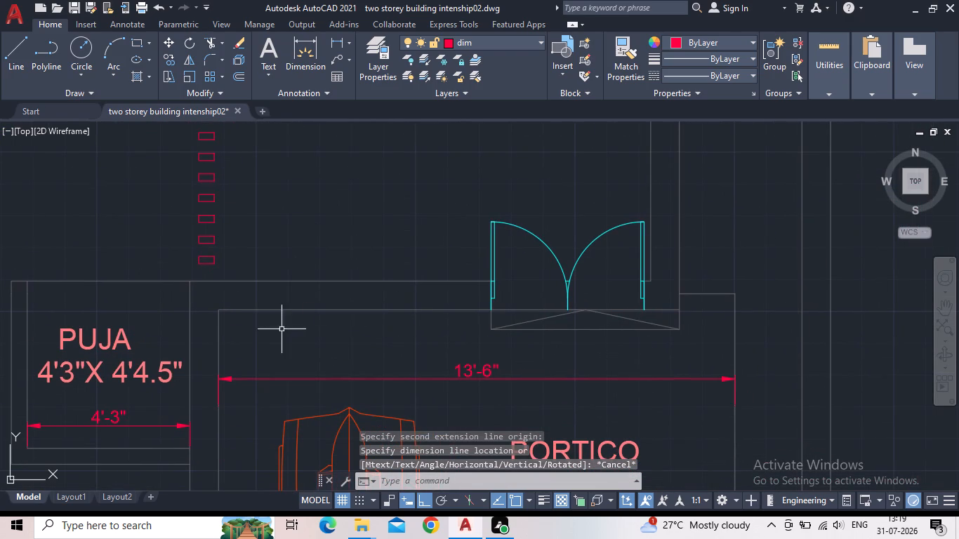
pyautogui.press('space')
pyautogui.moveTo(488, 310); pyautogui.dragTo(472, 310)
pyautogui.click(220, 311)
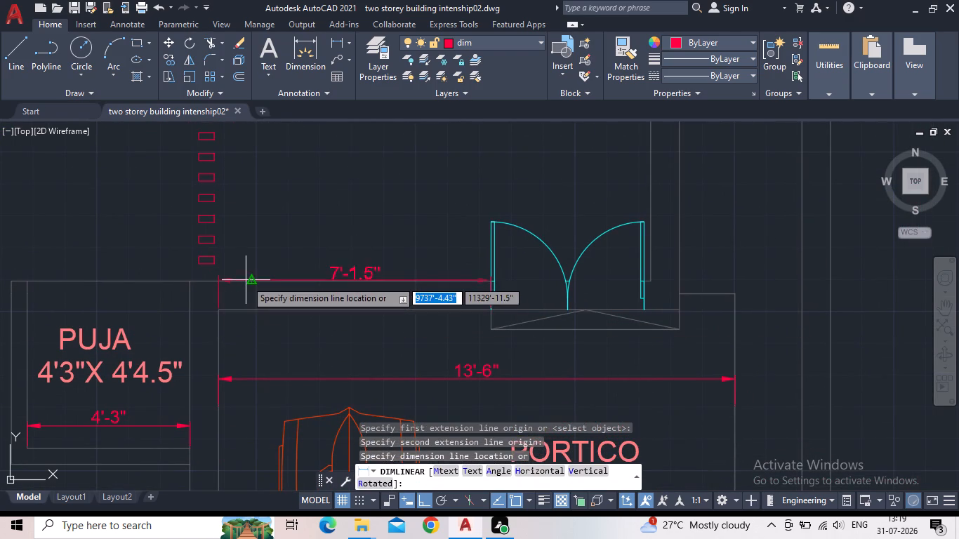
pyautogui.click(252, 264)
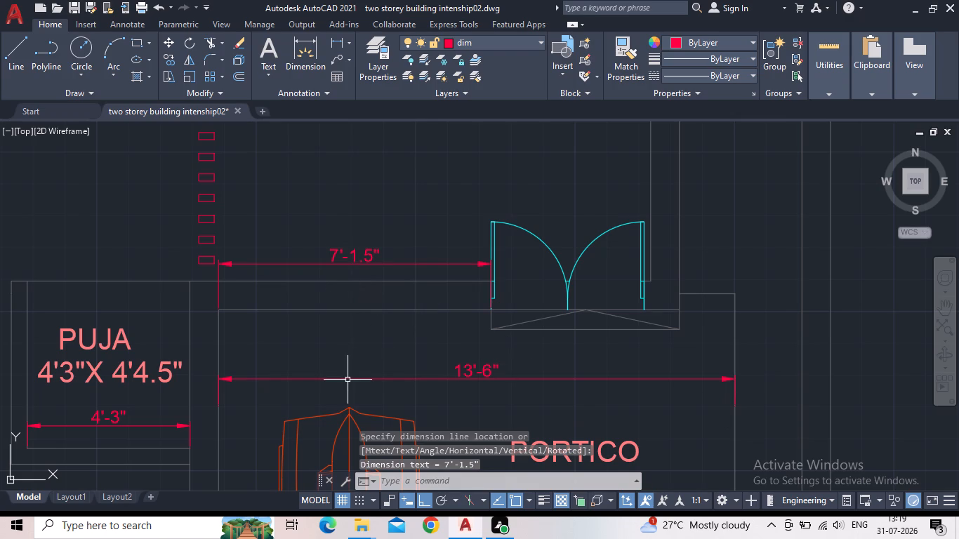
# Add a vertical linear dimension across the door opening of the 4'6"X4'7.5" toilet, placed just outside on the dining side.
pyautogui.scroll(-2, 363, 420)
pyautogui.moveTo(399, 305); pyautogui.dragTo(221, 287, button='middle')
pyautogui.scroll(-1, 183, 314)
pyautogui.press('space')
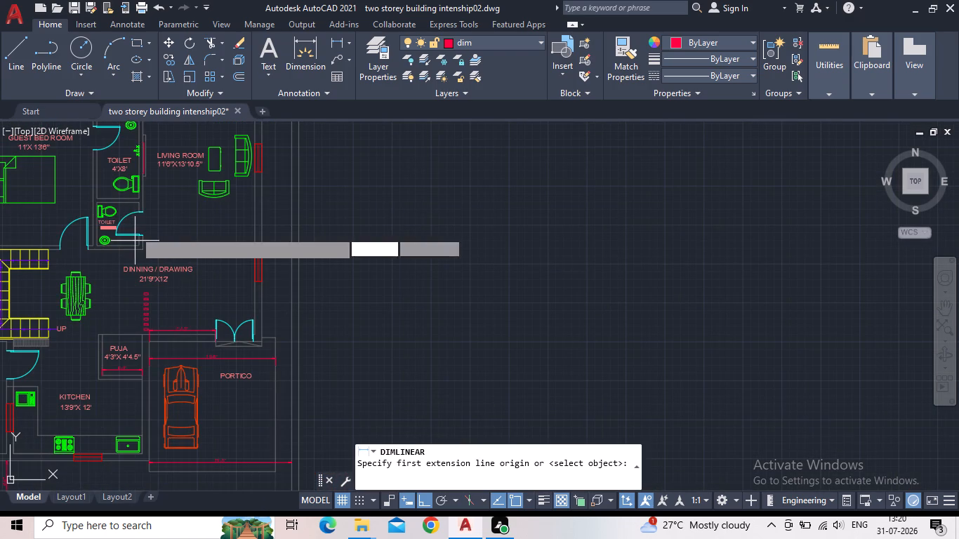
pyautogui.scroll(4, 136, 223)
pyautogui.click(180, 298)
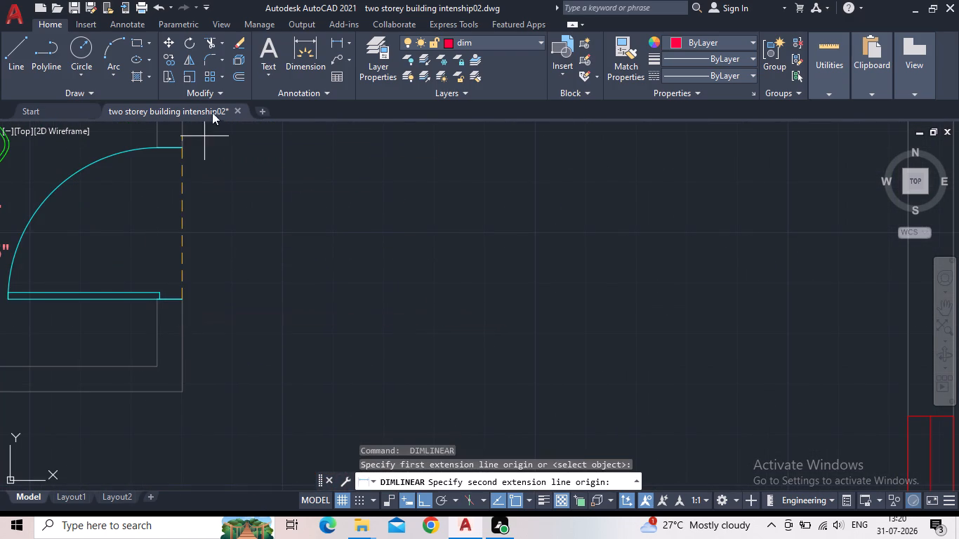
pyautogui.click(180, 149)
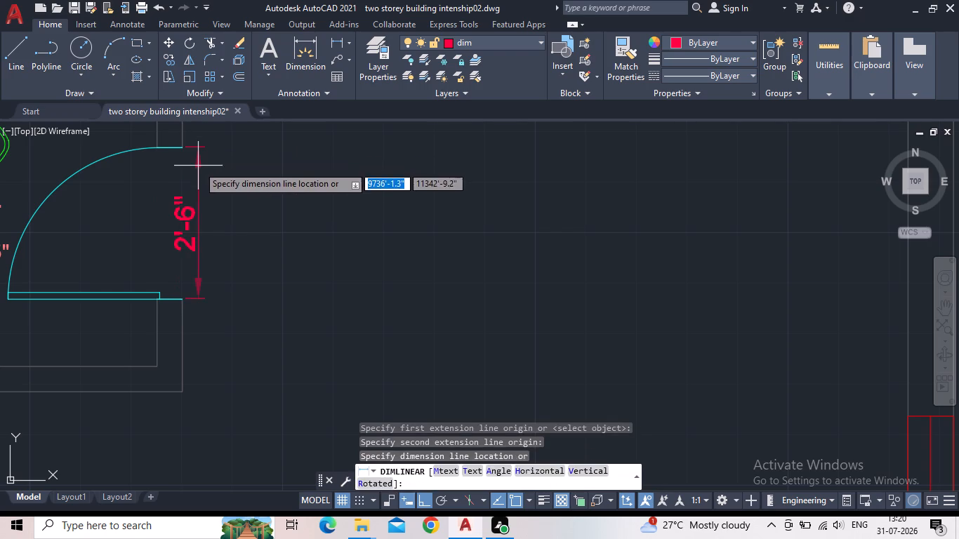
pyautogui.click(198, 166)
# Add a horizontal linear dimension from the wall beside the kitchen's utility door to the compound wall's inner line, placed just below the staircase.
pyautogui.scroll(-2, 201, 180)
pyautogui.moveTo(307, 220); pyautogui.dragTo(411, 311, button='middle')
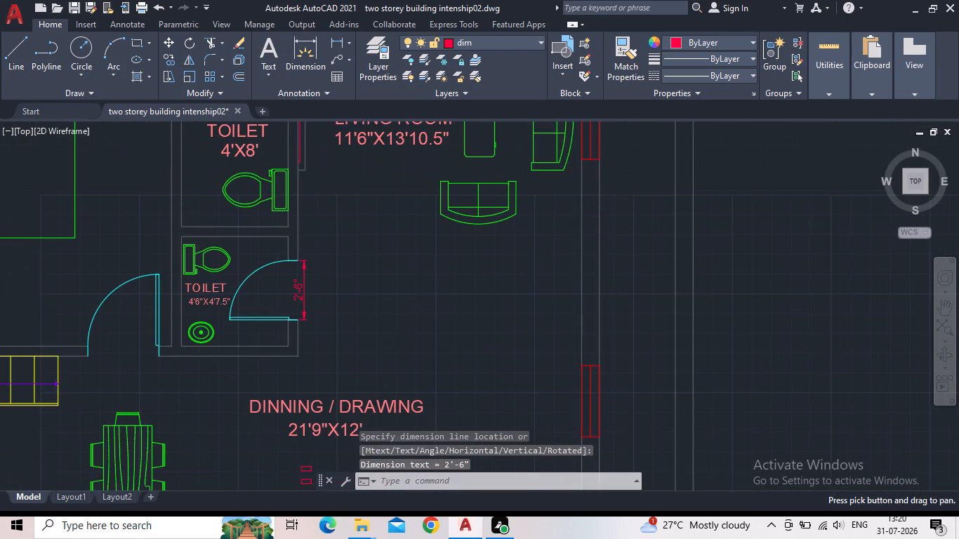
pyautogui.scroll(-1, 383, 299)
pyautogui.moveTo(358, 320); pyautogui.dragTo(288, 319, button='middle')
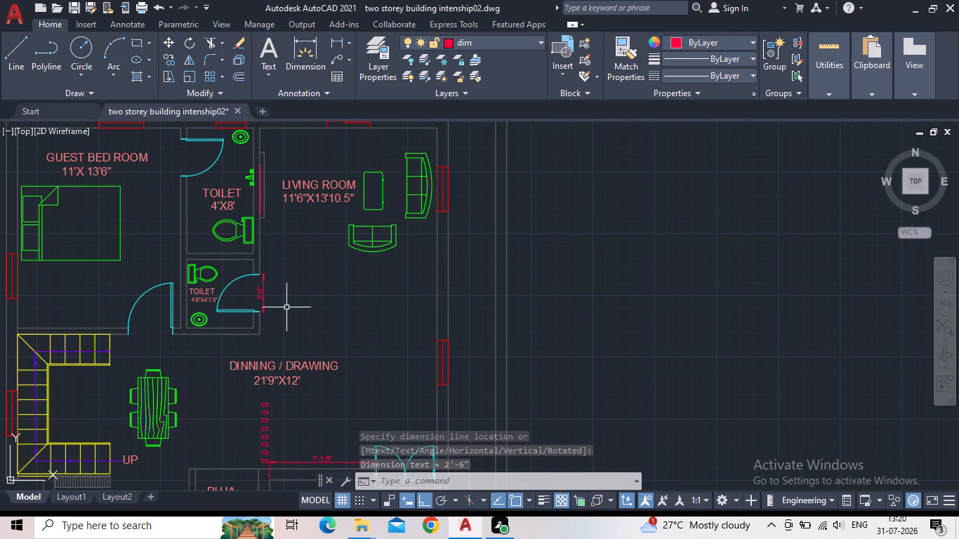
pyautogui.moveTo(111, 300); pyautogui.dragTo(188, 267, button='middle')
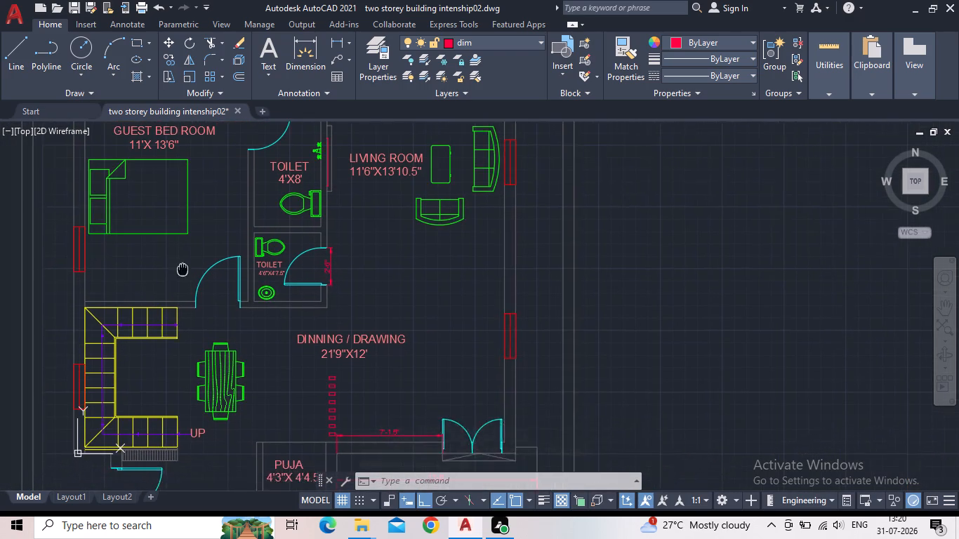
pyautogui.moveTo(188, 267); pyautogui.dragTo(204, 260, button='middle')
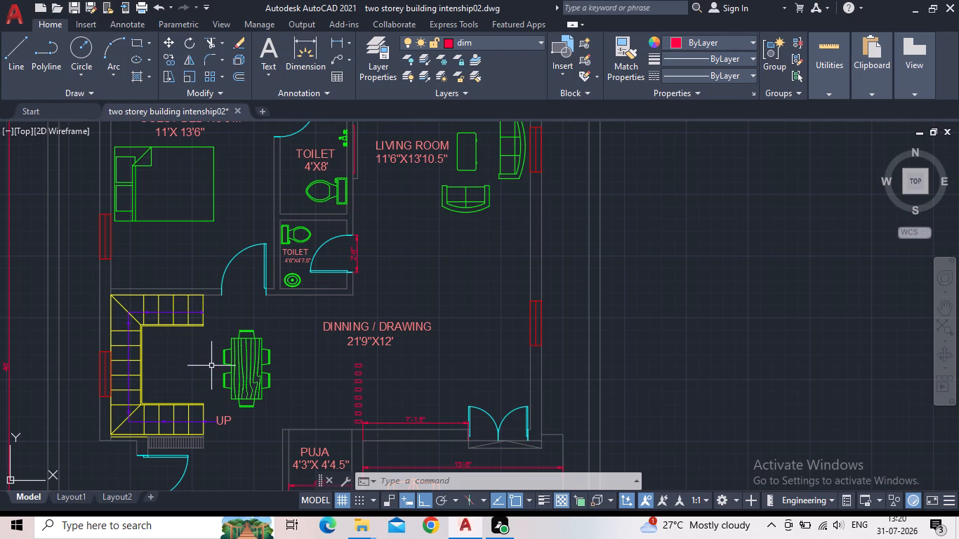
pyautogui.moveTo(211, 366); pyautogui.dragTo(217, 216, button='middle')
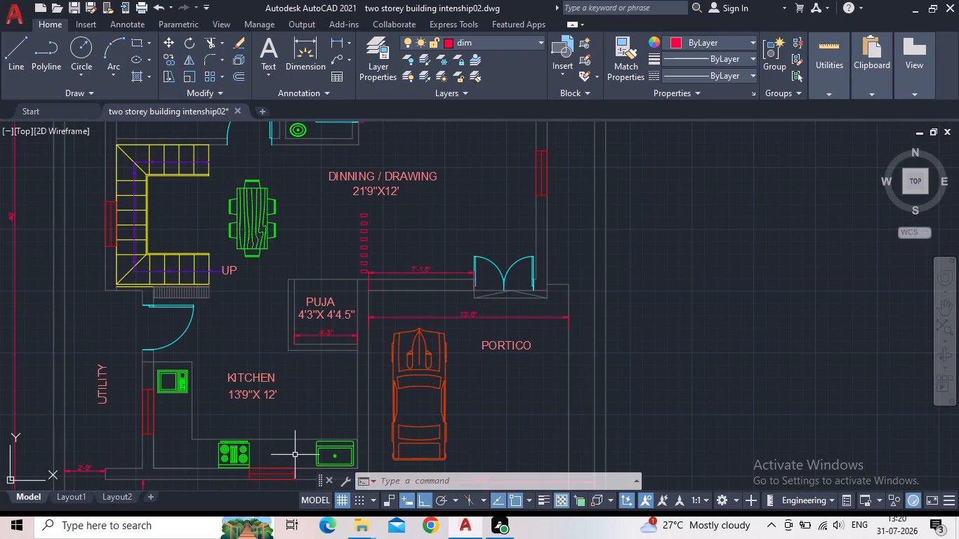
pyautogui.moveTo(293, 458); pyautogui.dragTo(267, 406, button='middle')
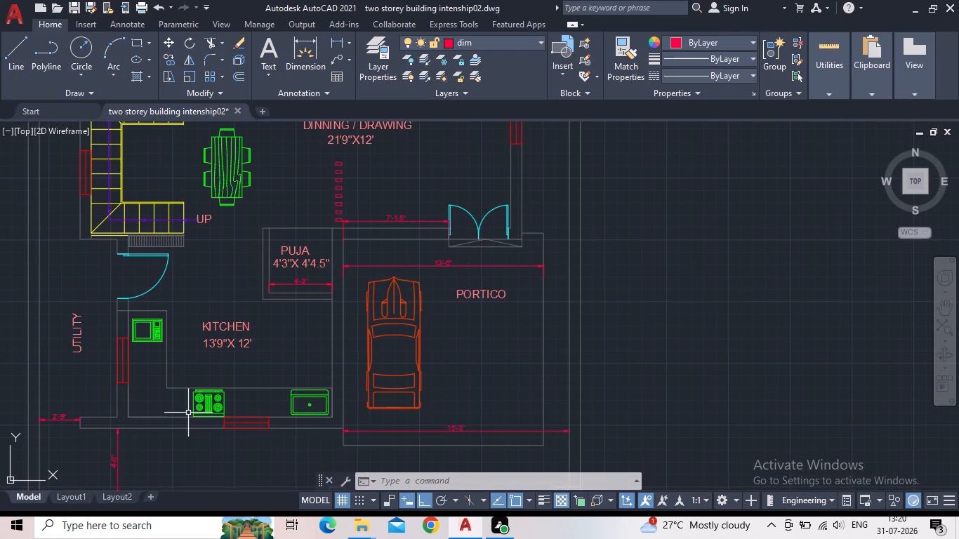
pyautogui.scroll(2, 95, 265)
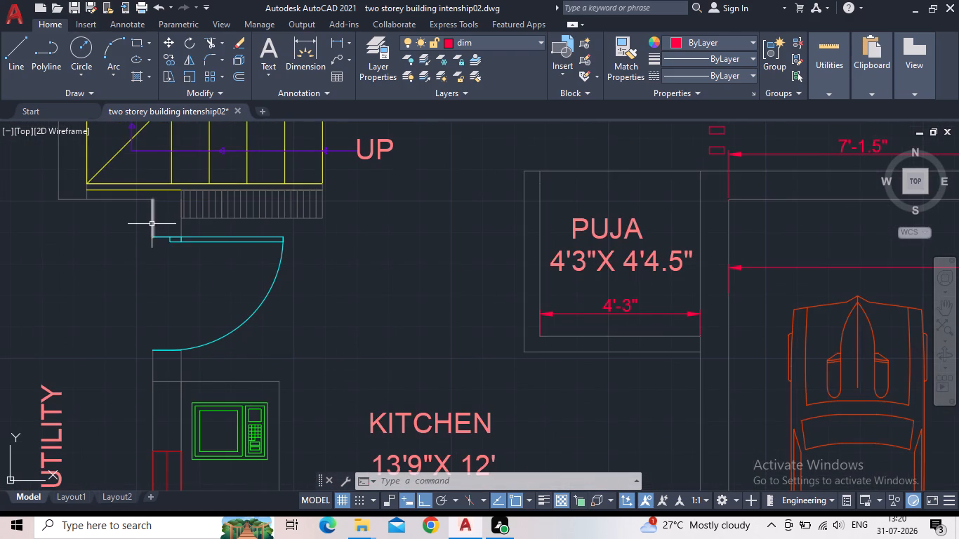
pyautogui.press('space')
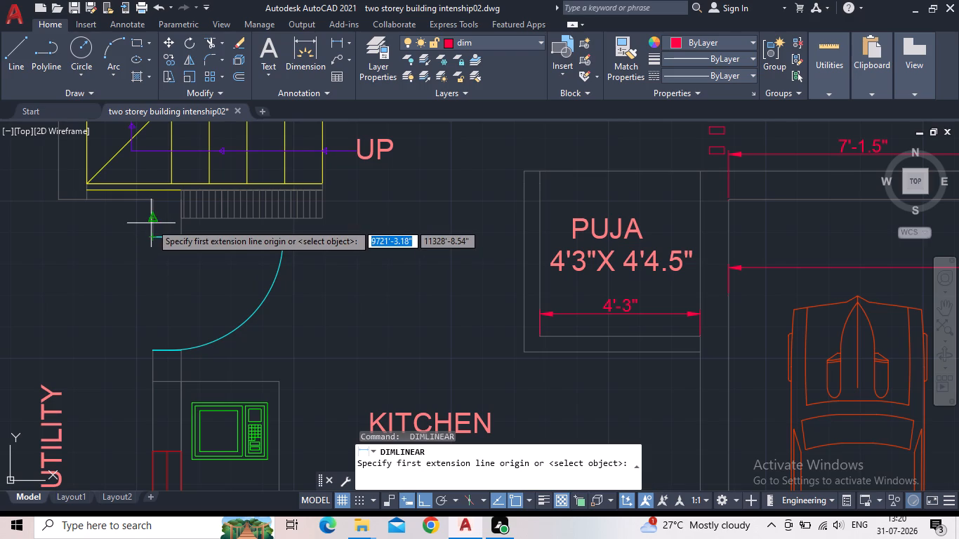
pyautogui.click(151, 221)
pyautogui.moveTo(38, 234); pyautogui.dragTo(226, 237, button='middle')
pyautogui.scroll(-2, 242, 237)
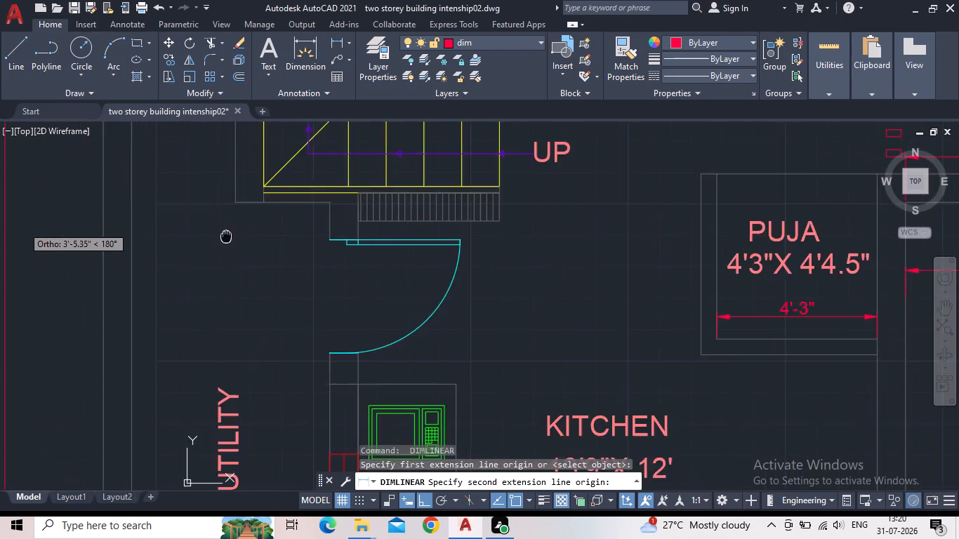
pyautogui.scroll(2, 201, 234)
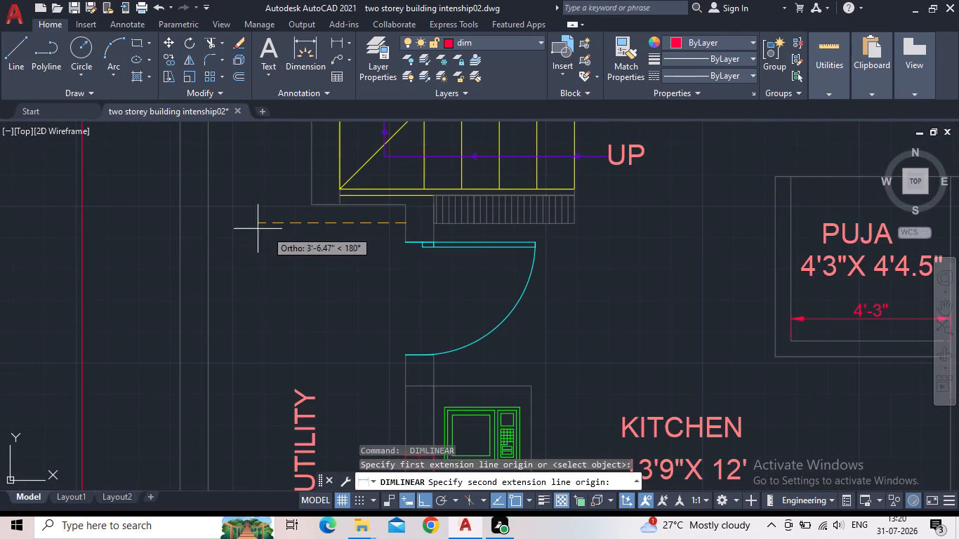
pyautogui.click(208, 225)
pyautogui.click(216, 229)
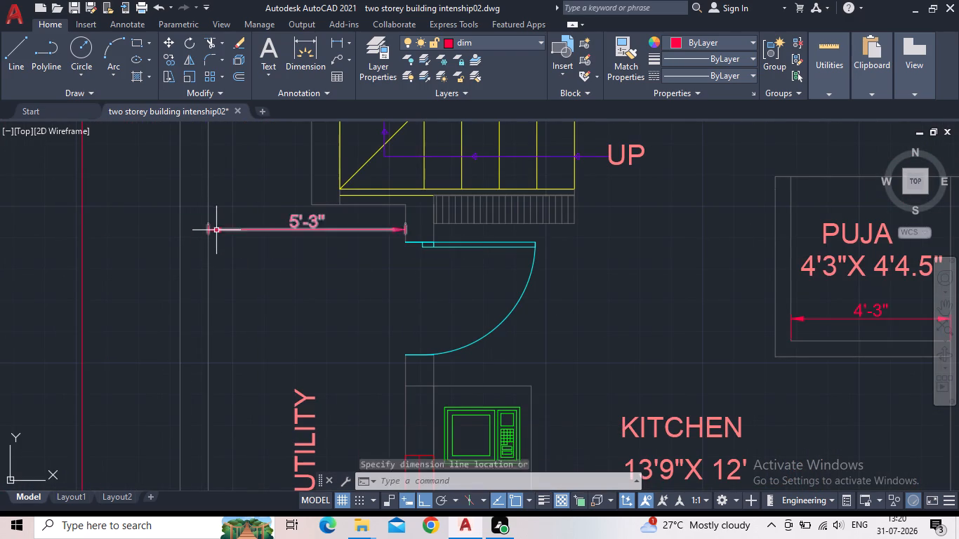
# Add a horizontal linear dimension between the outer wall beside the staircase and the compound wall's inner line, placed near the upper flight.
pyautogui.scroll(-1, 298, 269)
pyautogui.moveTo(298, 272); pyautogui.dragTo(242, 355, button='middle')
pyautogui.press('space')
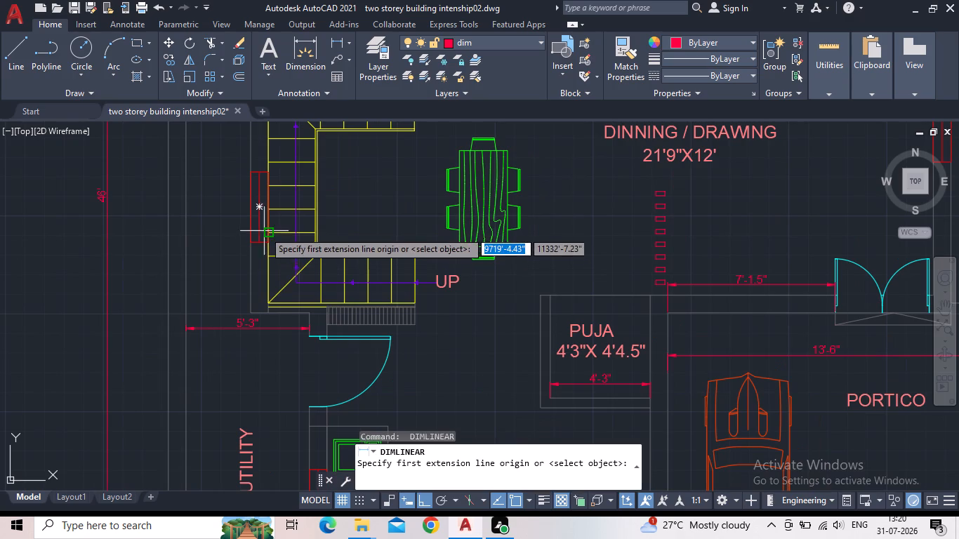
pyautogui.moveTo(262, 232); pyautogui.dragTo(254, 364, button='middle')
pyautogui.click(242, 260)
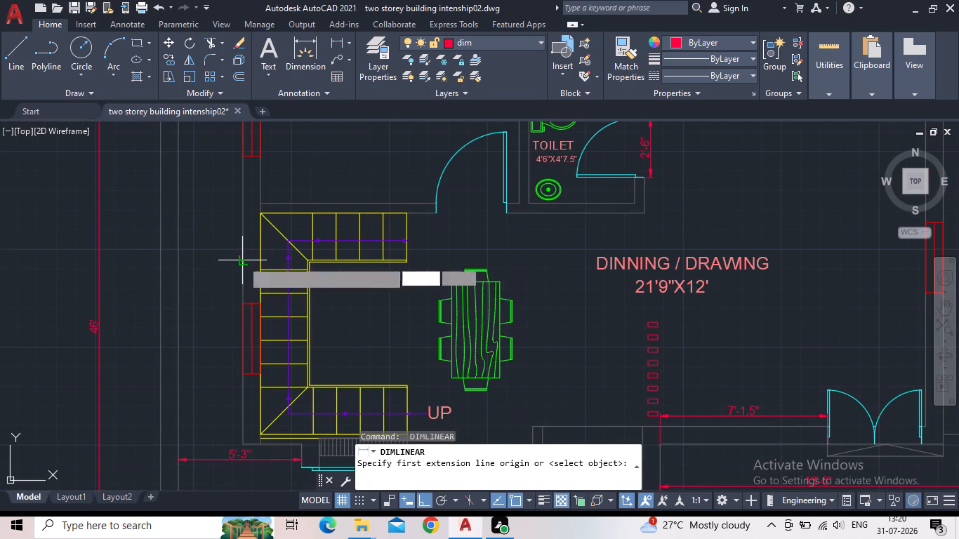
pyautogui.click(178, 258)
pyautogui.click(197, 260)
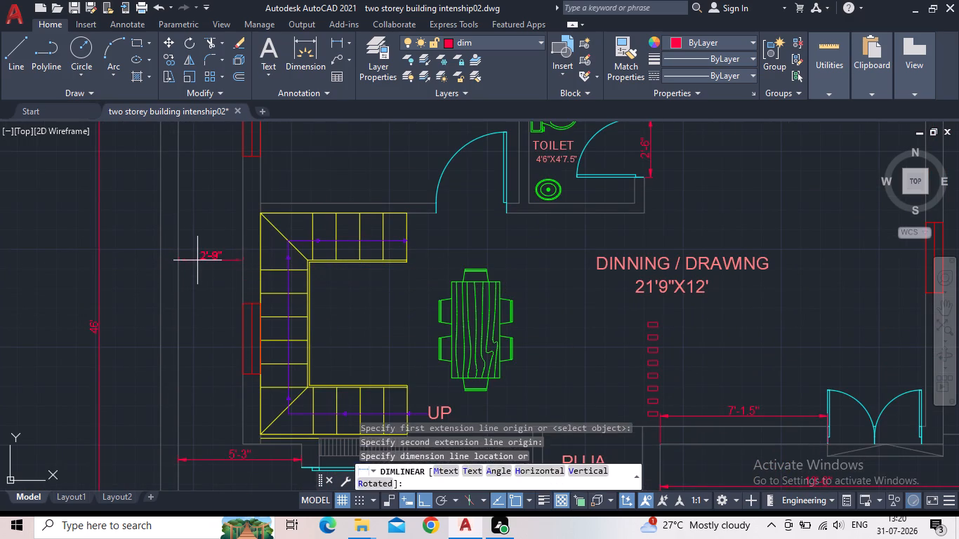
# Add a vertical linear dimension from the guest bedroom's outer wall above its label to the compound wall's inner line, placed in the gap.
pyautogui.moveTo(242, 244); pyautogui.dragTo(199, 410, button='middle')
pyautogui.scroll(-2, 182, 411)
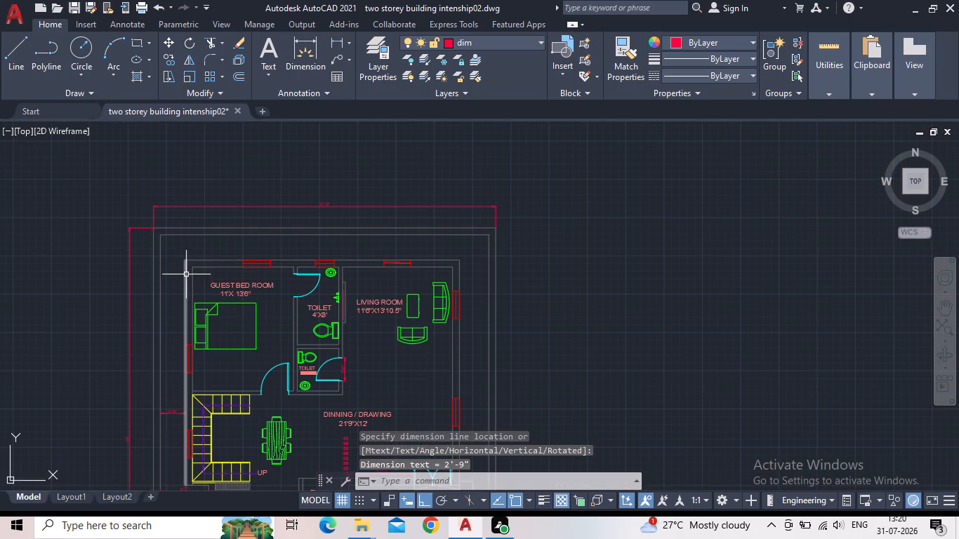
pyautogui.press('space')
pyautogui.scroll(2, 214, 255)
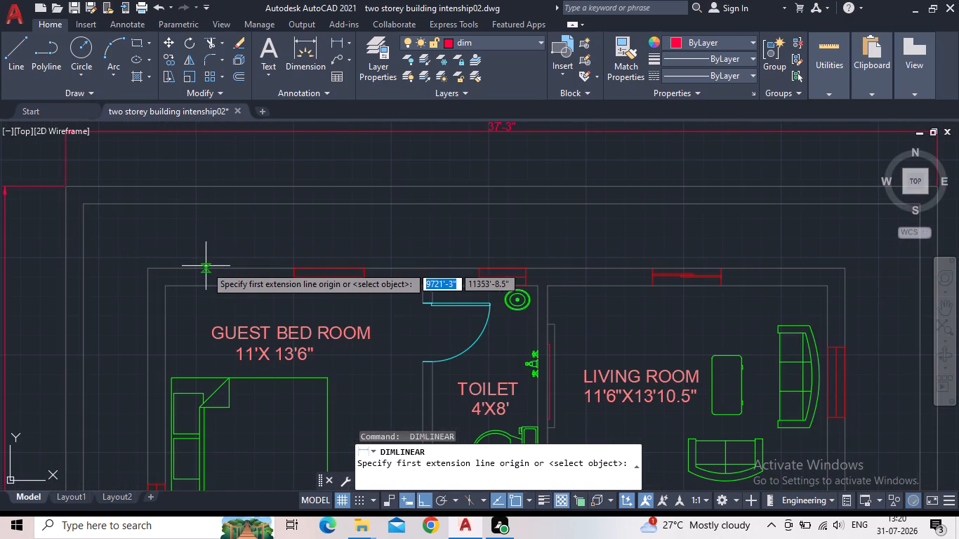
pyautogui.click(206, 266)
pyautogui.click(206, 206)
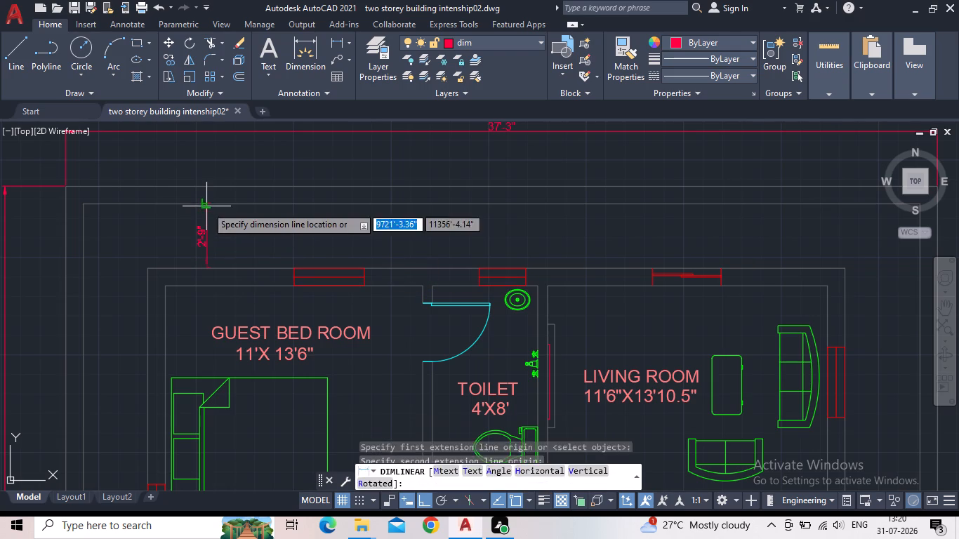
pyautogui.click(206, 211)
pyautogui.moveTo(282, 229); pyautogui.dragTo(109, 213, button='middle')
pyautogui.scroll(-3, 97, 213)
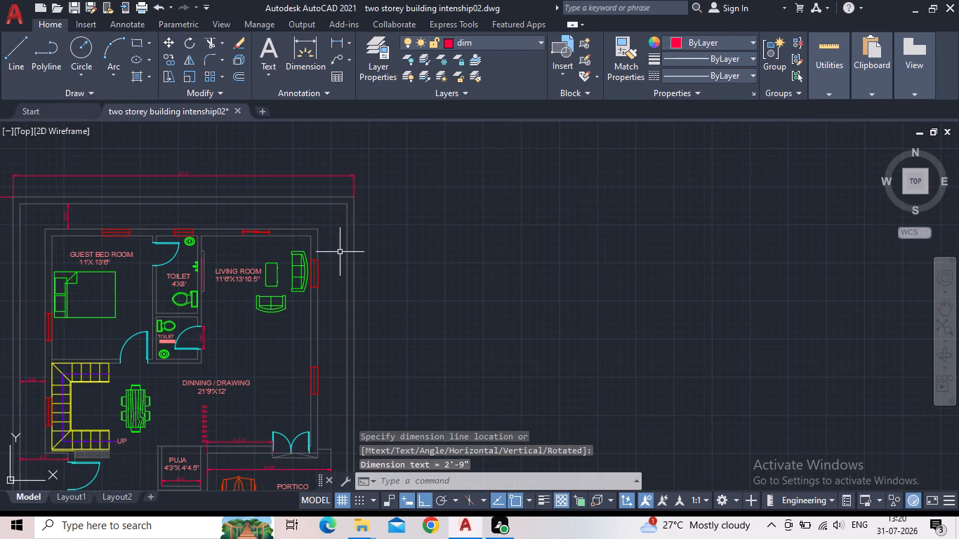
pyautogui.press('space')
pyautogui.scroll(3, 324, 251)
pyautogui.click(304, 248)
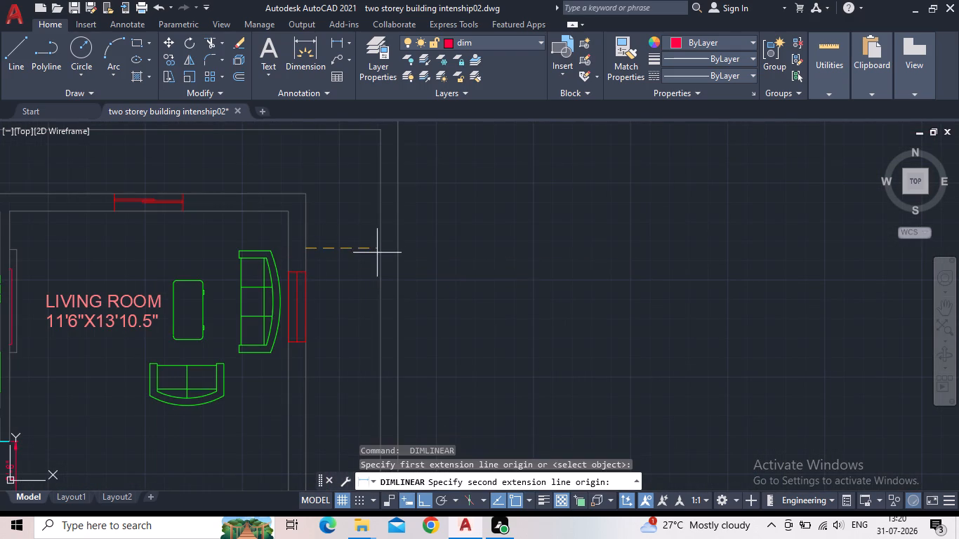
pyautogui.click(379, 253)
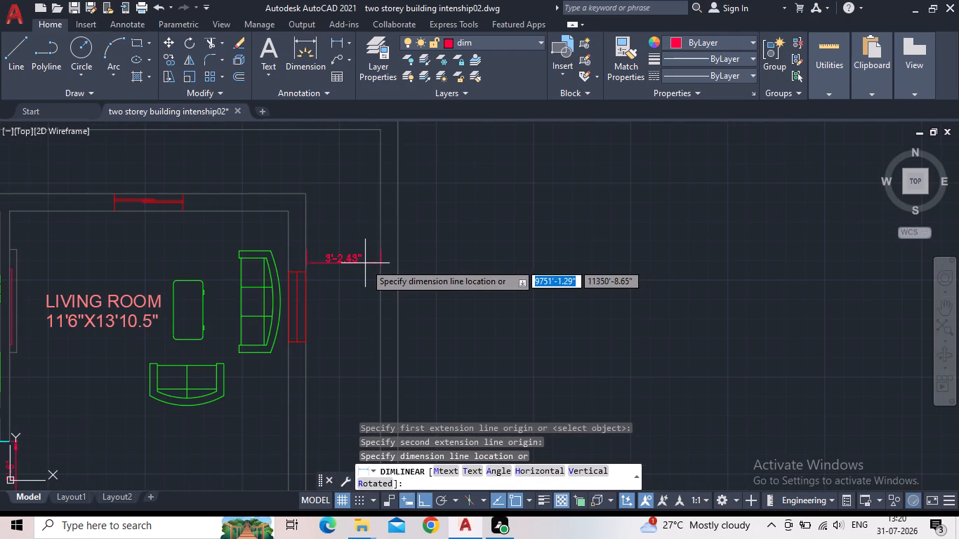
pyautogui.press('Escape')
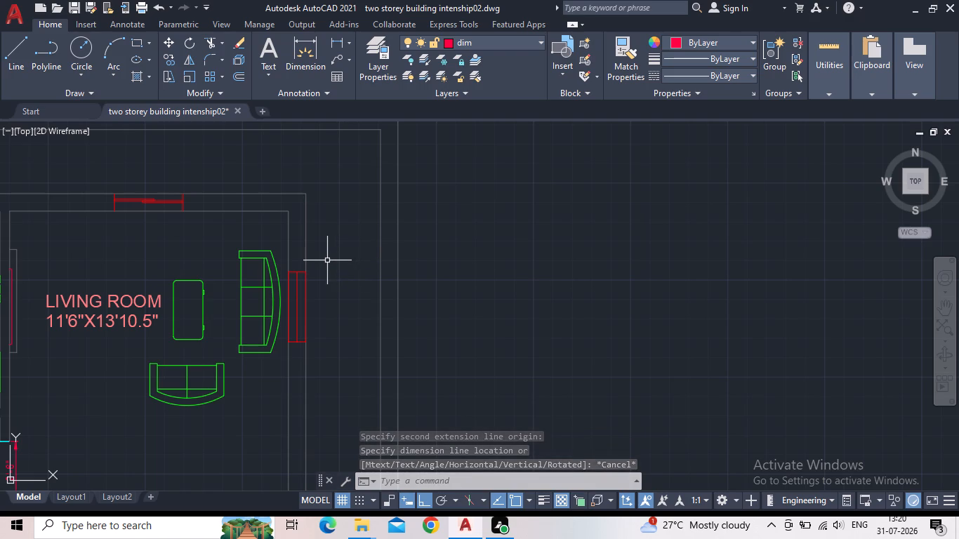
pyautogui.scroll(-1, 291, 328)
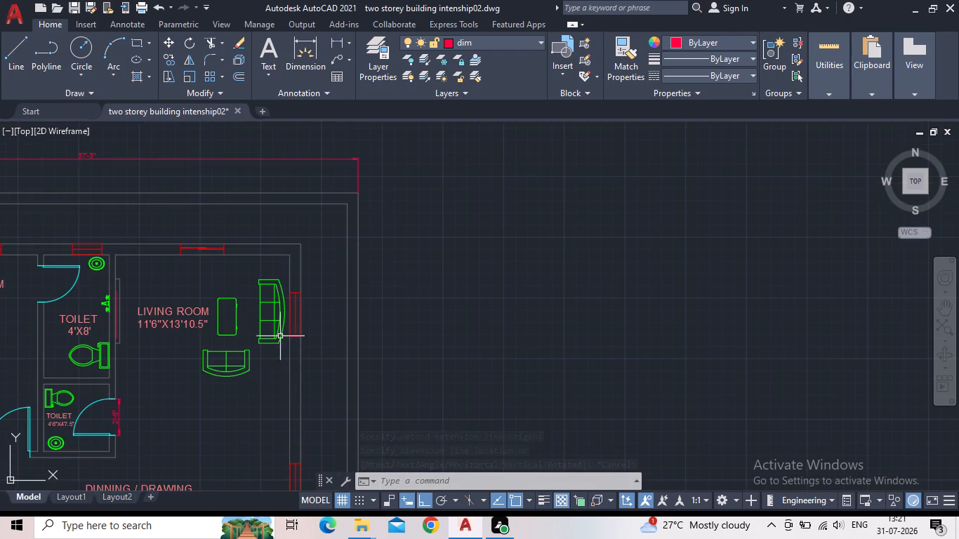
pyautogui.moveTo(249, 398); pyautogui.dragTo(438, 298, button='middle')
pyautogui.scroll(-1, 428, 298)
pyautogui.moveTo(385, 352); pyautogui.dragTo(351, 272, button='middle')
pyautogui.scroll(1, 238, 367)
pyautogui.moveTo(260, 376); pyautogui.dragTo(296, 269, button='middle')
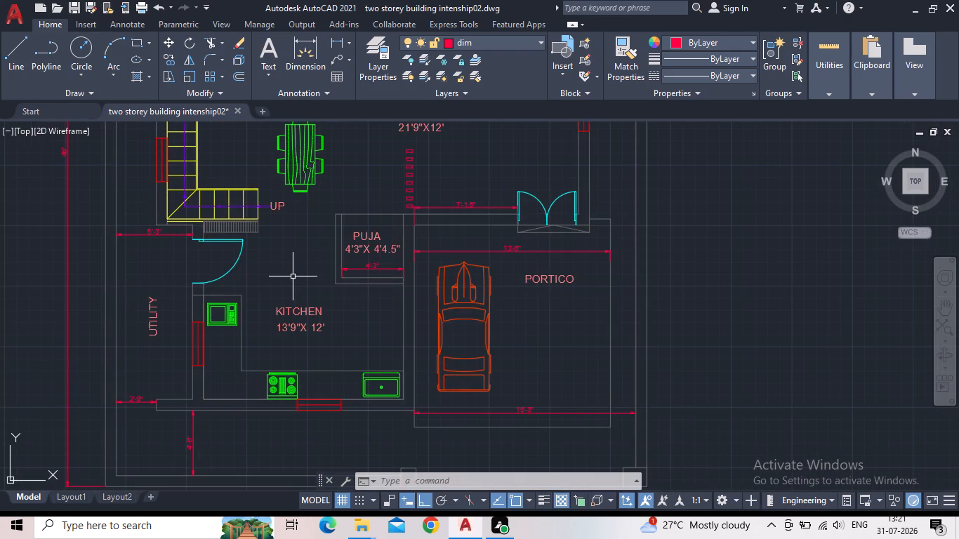
# Add a vertical linear dimension along the kitchen window on the utility side, placed just outside the wall.
pyautogui.moveTo(347, 324); pyautogui.dragTo(274, 256, button='middle')
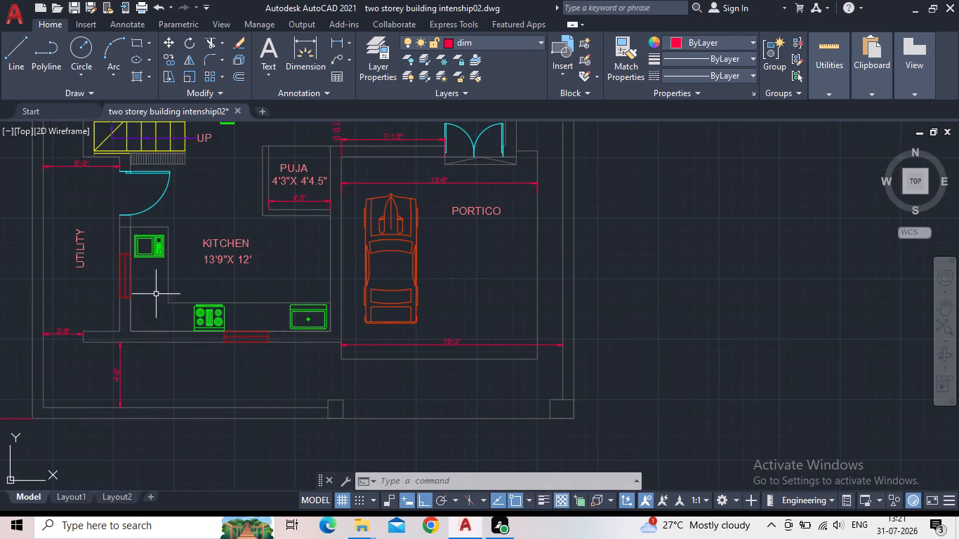
pyautogui.scroll(2, 95, 281)
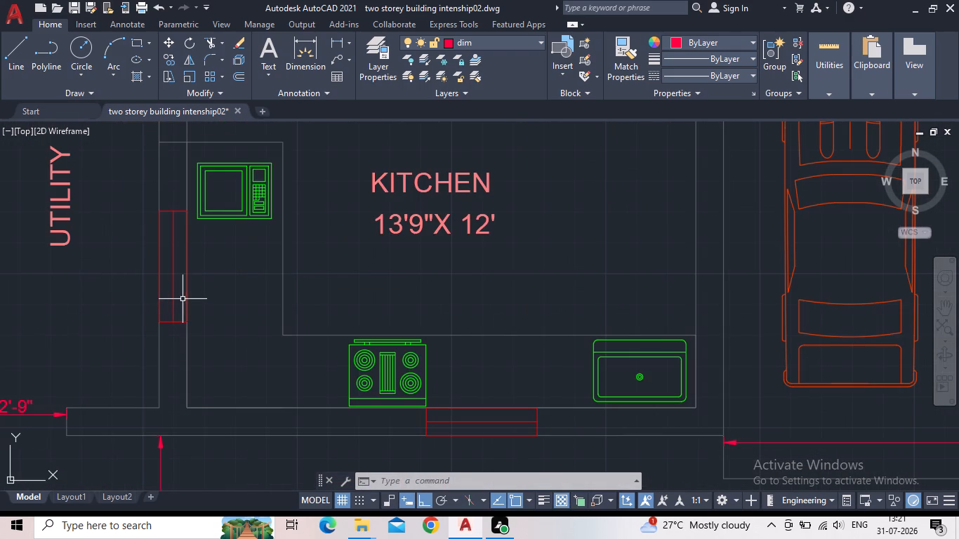
pyautogui.press('space')
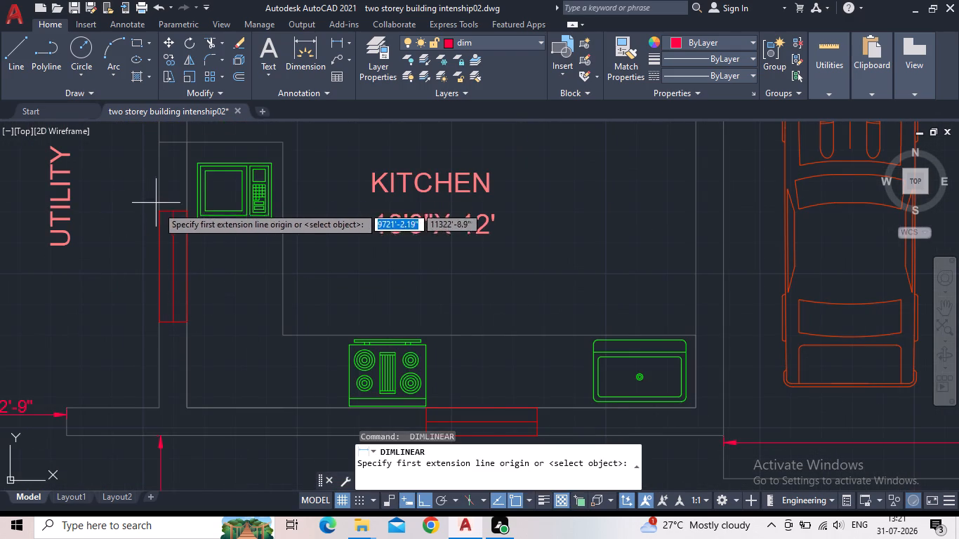
pyautogui.click(158, 211)
pyautogui.click(158, 318)
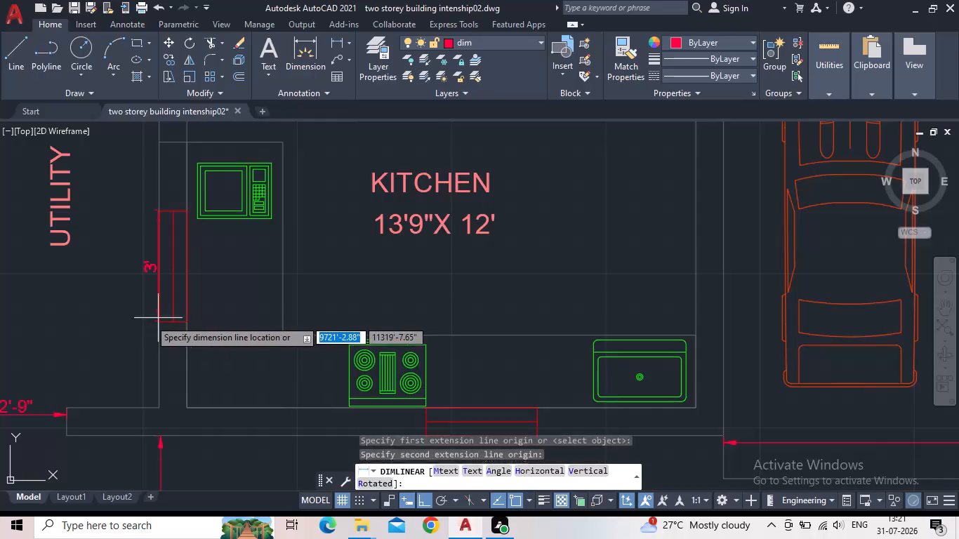
pyautogui.click(137, 321)
# Add a horizontal linear dimension across the outer-wall window of the 4'X8' toilet, placed just outside the wall.
pyautogui.scroll(-1, 232, 296)
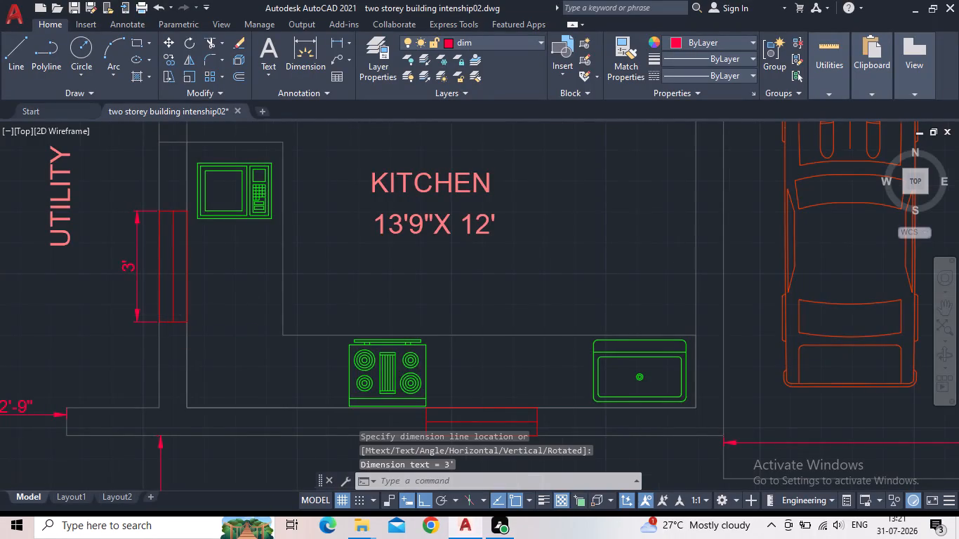
pyautogui.moveTo(230, 298); pyautogui.dragTo(118, 309, button='middle')
pyautogui.press('space')
pyautogui.moveTo(308, 292); pyautogui.dragTo(308, 302, button='middle')
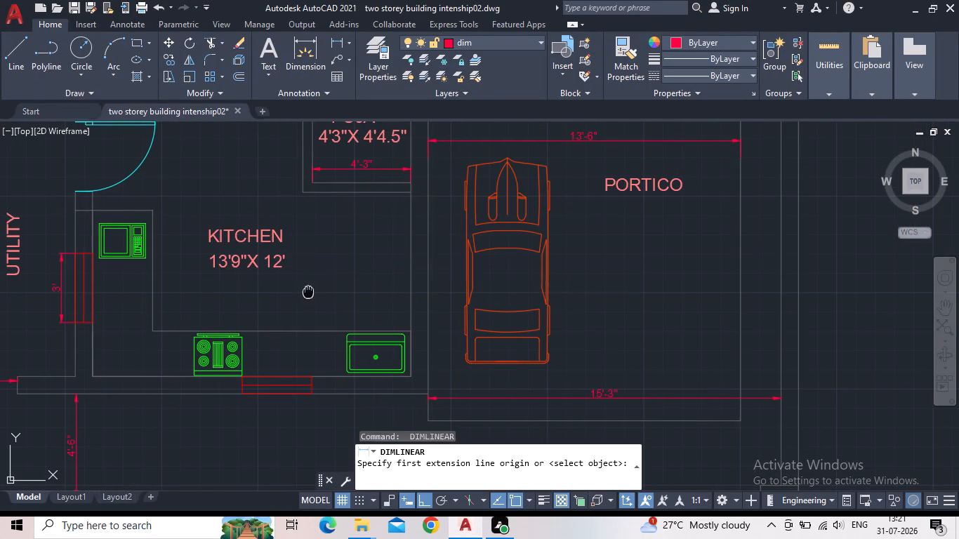
pyautogui.moveTo(308, 302); pyautogui.dragTo(328, 422, button='middle')
pyautogui.moveTo(332, 419); pyautogui.dragTo(330, 409, button='middle')
pyautogui.scroll(-2, 330, 409)
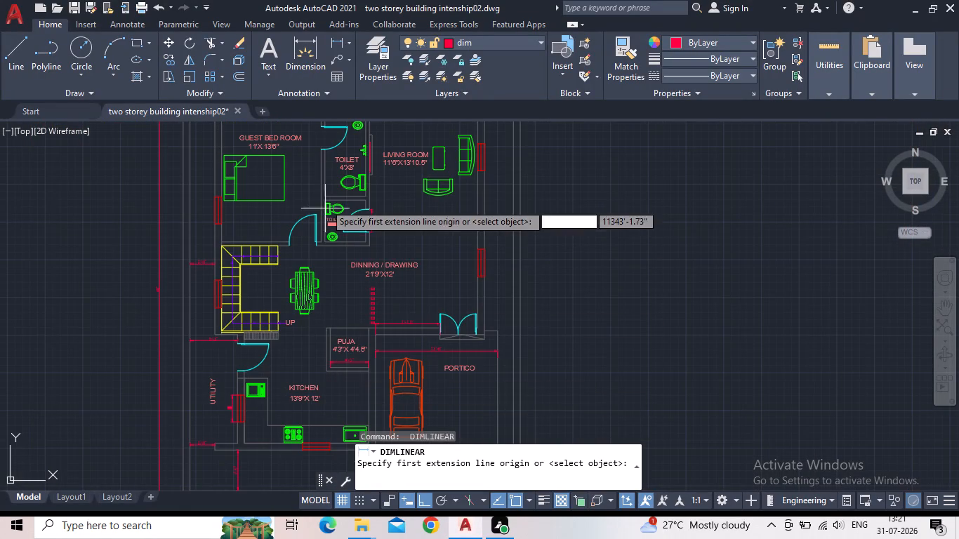
pyautogui.moveTo(355, 141); pyautogui.dragTo(331, 340, button='middle')
pyautogui.scroll(5, 326, 319)
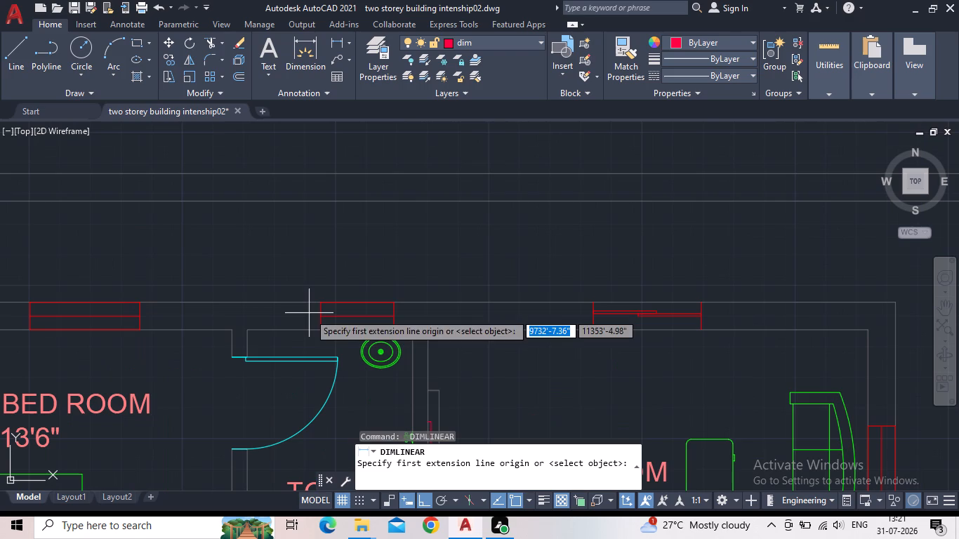
pyautogui.click(322, 301)
pyautogui.click(390, 300)
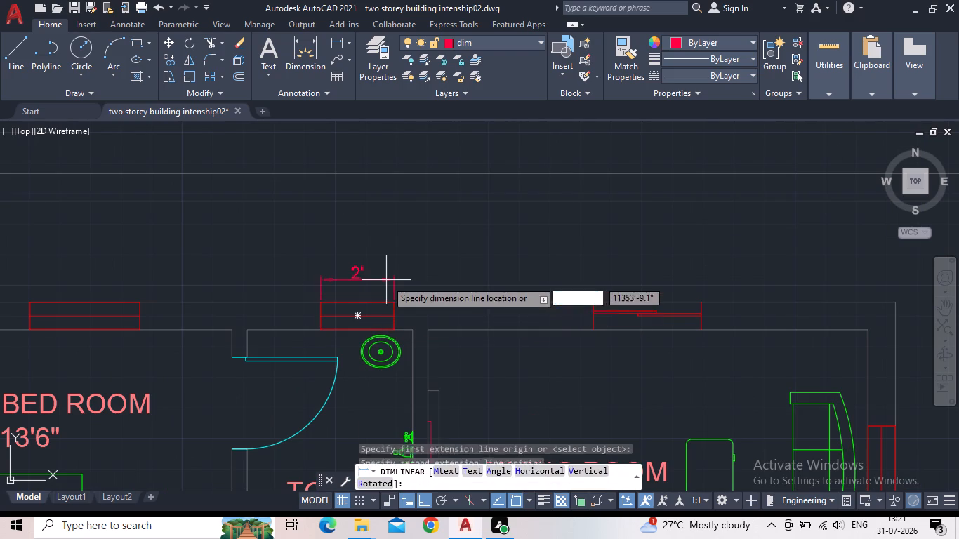
pyautogui.click(386, 279)
# Delete the square gate pillar on the compound wall below the portico's kitchen-side corner.
pyautogui.scroll(-2, 390, 305)
pyautogui.moveTo(492, 339); pyautogui.dragTo(426, 230, button='middle')
pyautogui.scroll(-1, 426, 230)
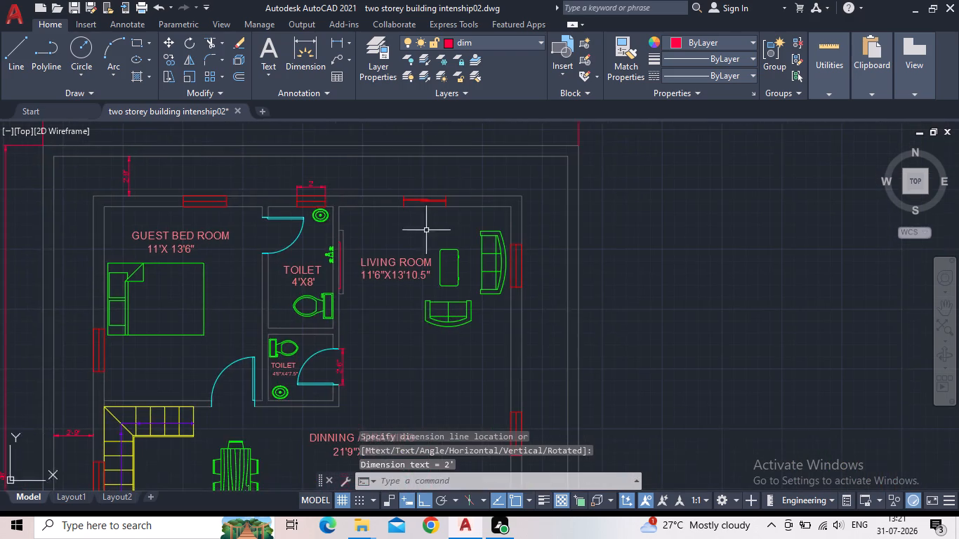
pyautogui.moveTo(423, 347); pyautogui.dragTo(421, 154, button='middle')
pyautogui.scroll(-2, 424, 162)
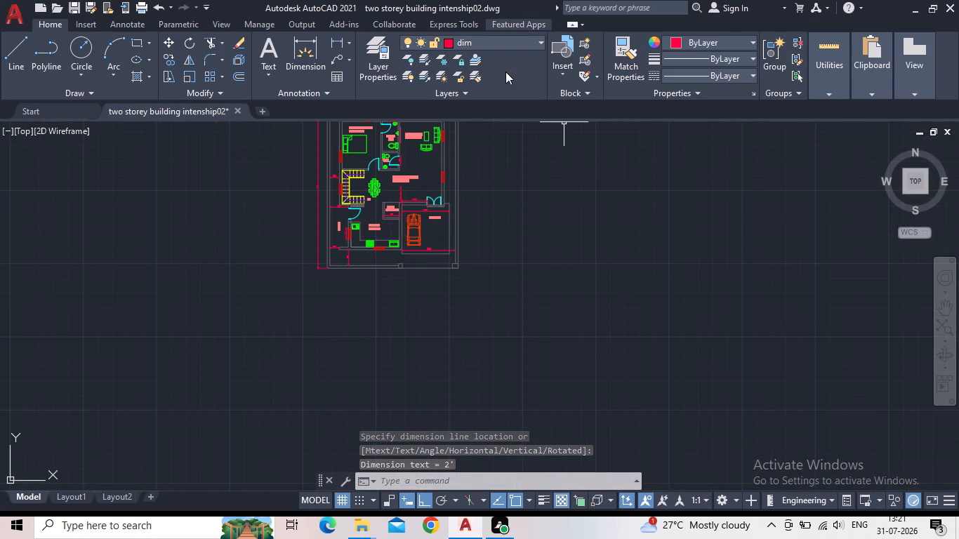
pyautogui.scroll(2, 433, 240)
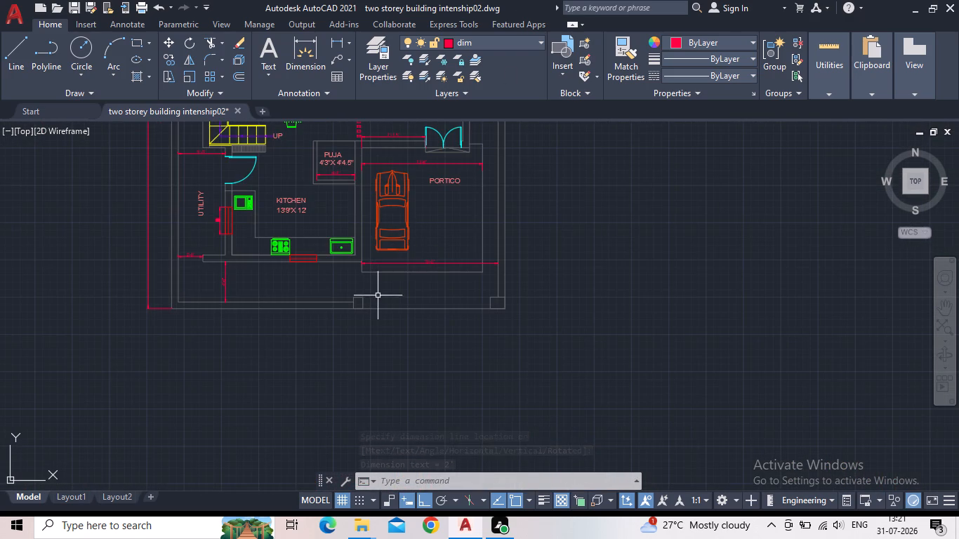
pyautogui.scroll(1, 376, 307)
pyautogui.press('Escape')
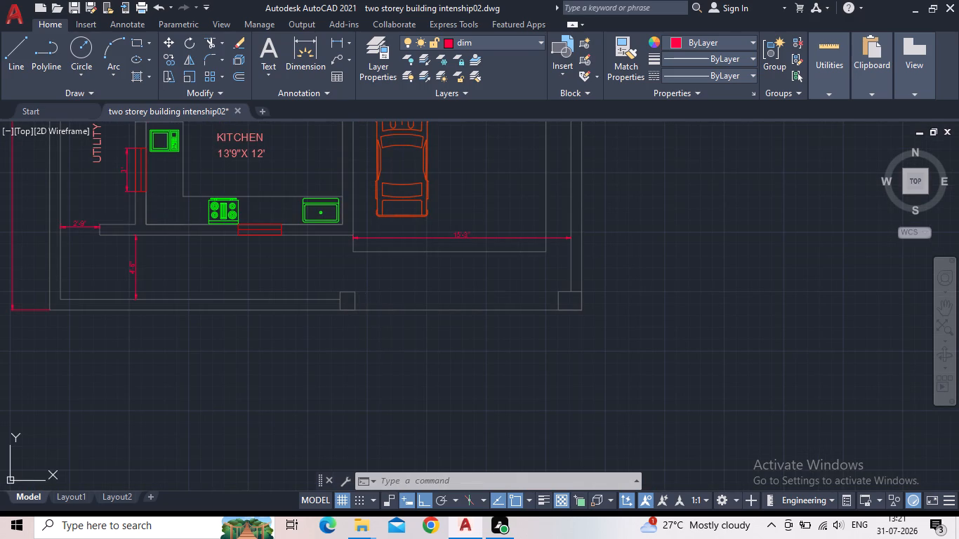
pyautogui.click(355, 301)
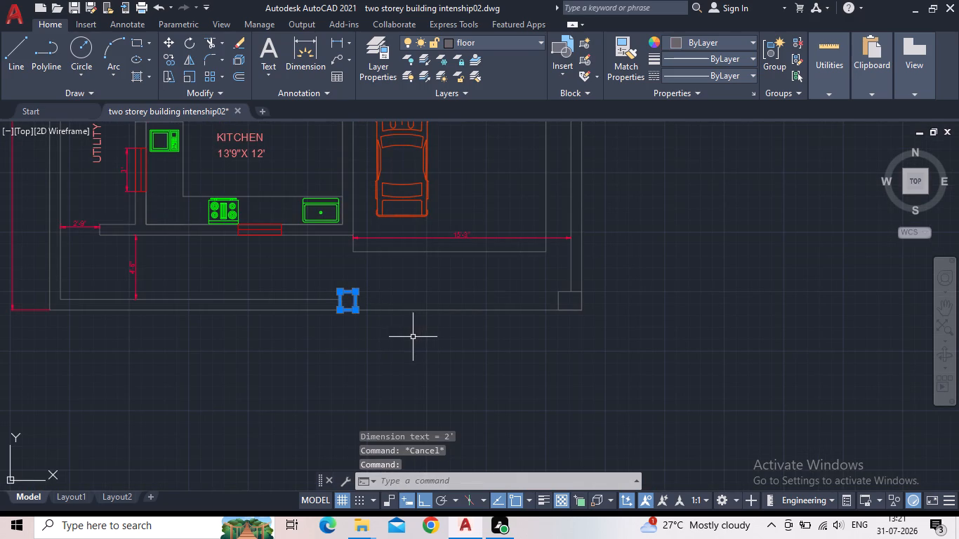
pyautogui.press('Delete')
# On the floor layer, draw a new 1'6" wide gate pillar with lines at the end of the compound wall's inner line.
pyautogui.scroll(2, 328, 308)
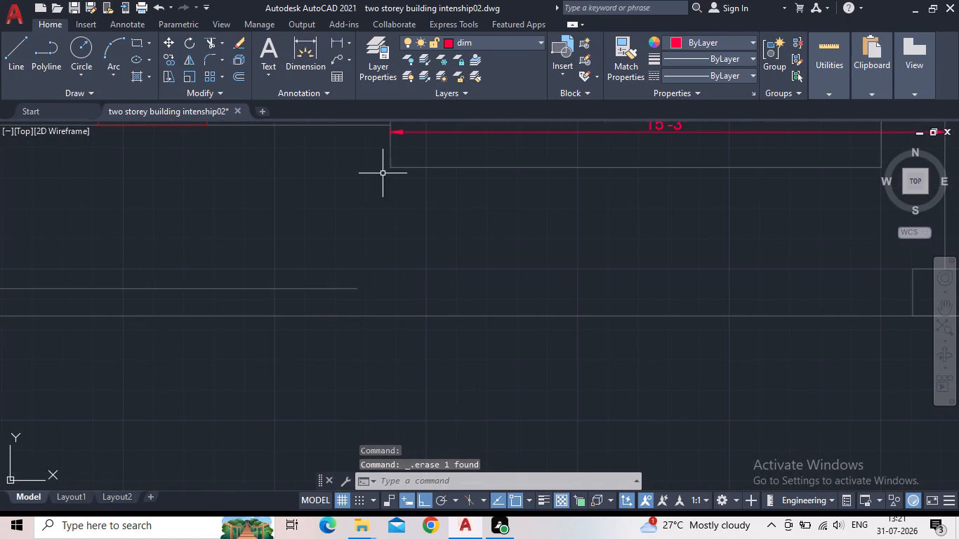
pyautogui.click(376, 74)
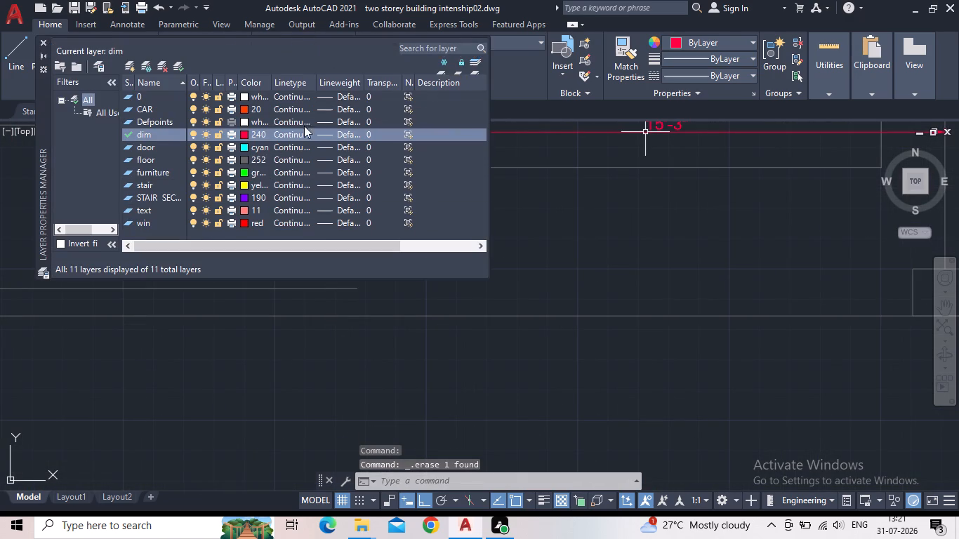
pyautogui.doubleClick(124, 161)
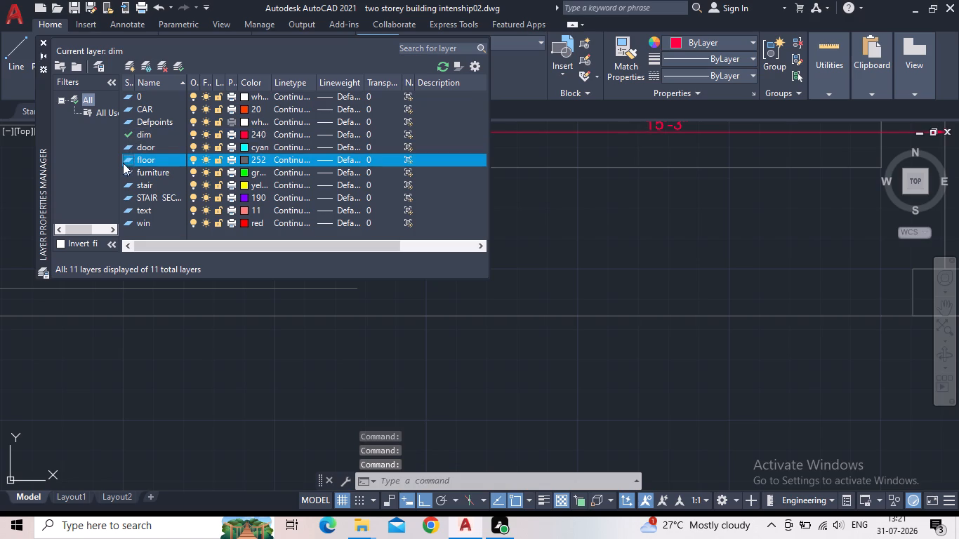
pyautogui.click(39, 39)
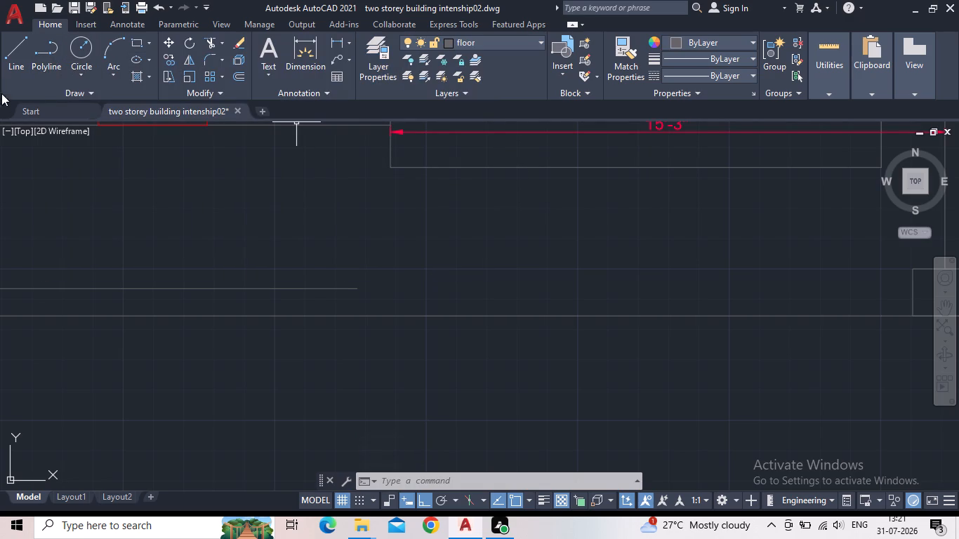
pyautogui.click(18, 59)
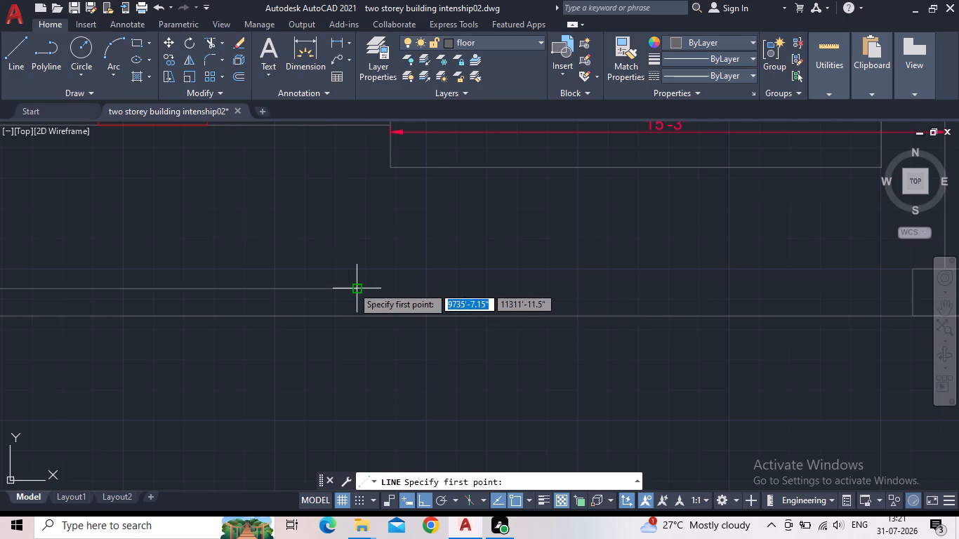
pyautogui.click(359, 315)
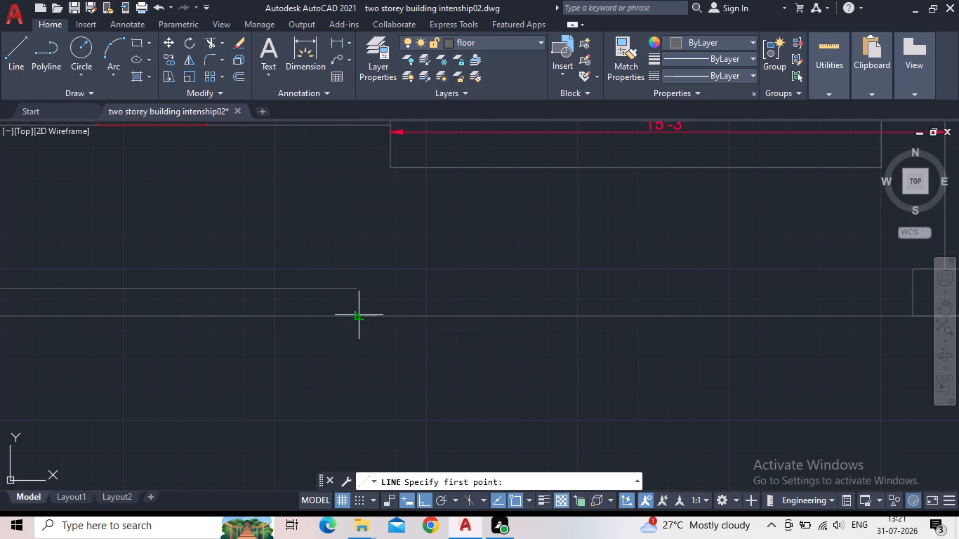
pyautogui.click(357, 270)
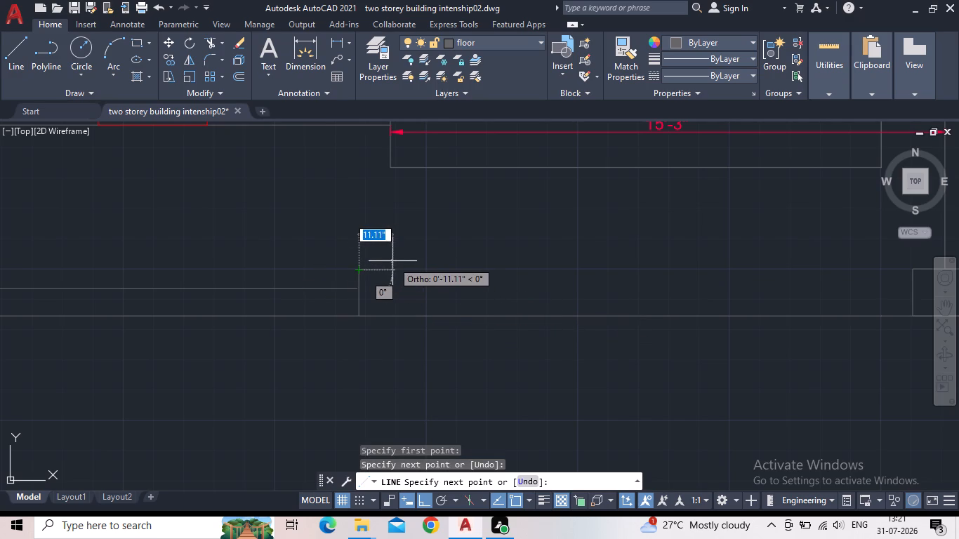
pyautogui.write('1\'6"')
pyautogui.press('Return')
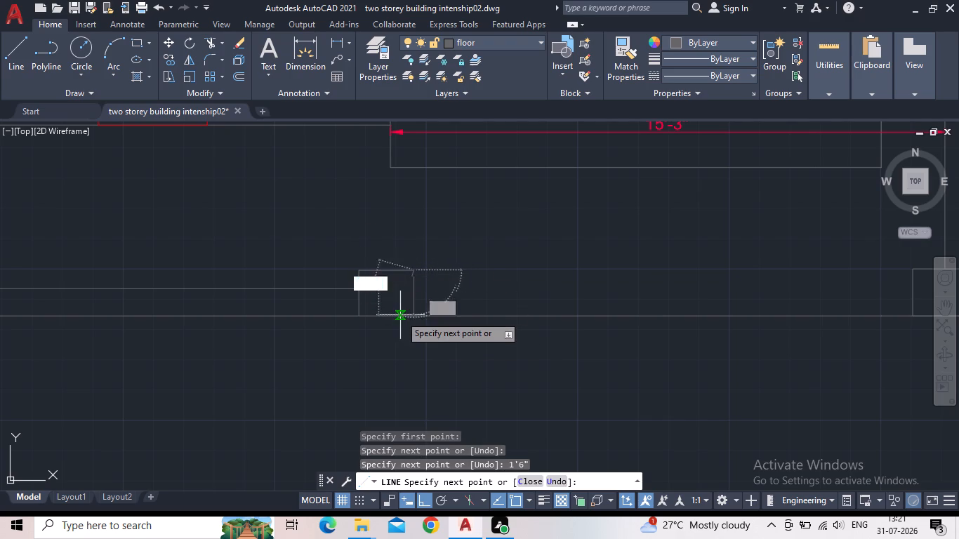
pyautogui.click(410, 319)
pyautogui.press('Escape')
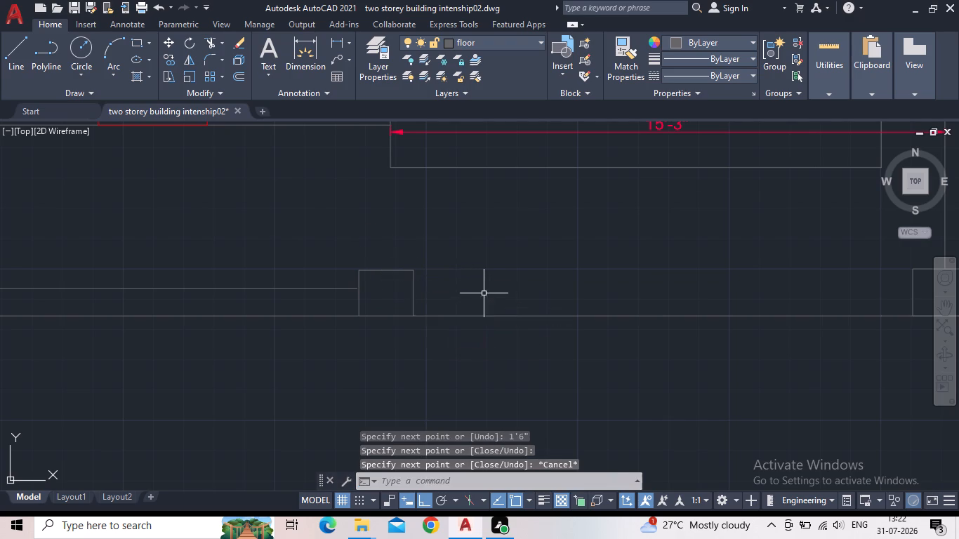
# Delete the other gate pillar, at the compound wall's corner beyond the portico.
pyautogui.scroll(-2, 496, 274)
pyautogui.moveTo(604, 275); pyautogui.dragTo(549, 277, button='middle')
pyautogui.scroll(2, 600, 272)
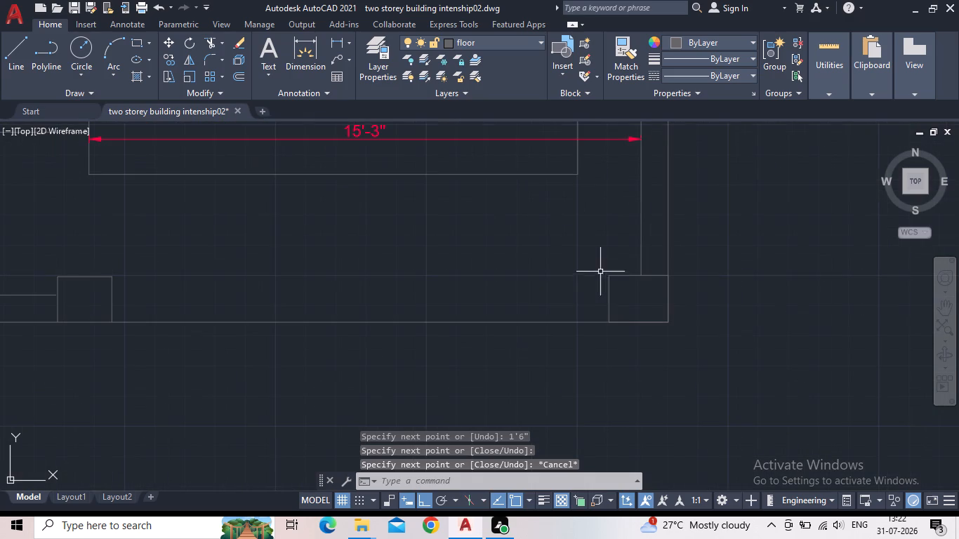
pyautogui.click(607, 301)
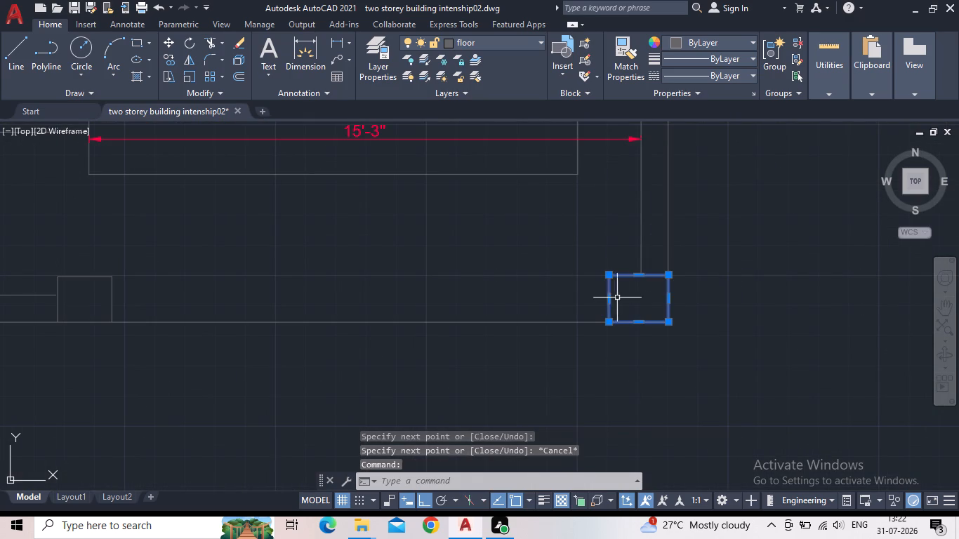
pyautogui.press('Delete')
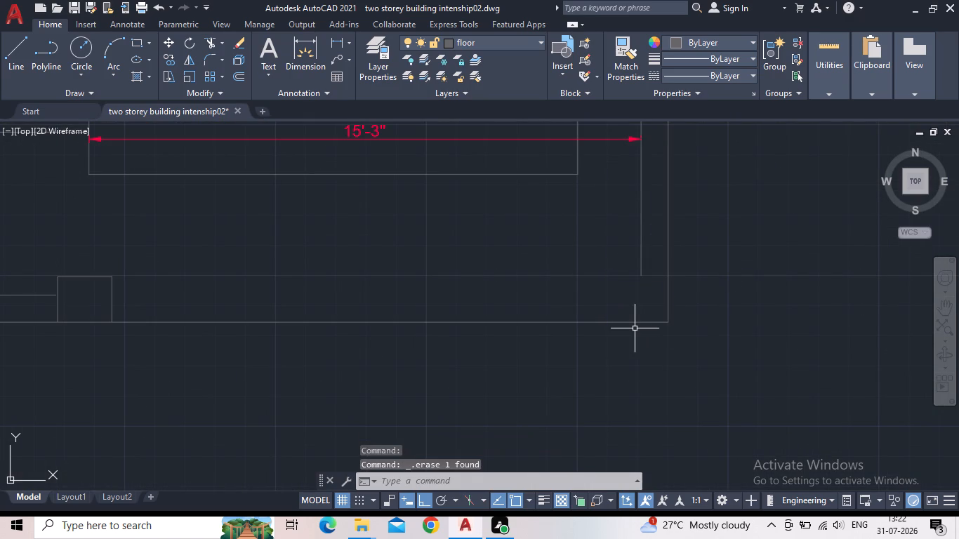
# Draw a new corner gate pillar with lines, 1'6" wide and about 1'3" deep, from the compound wall's outer corner.
pyautogui.press('l')
pyautogui.press('Return')
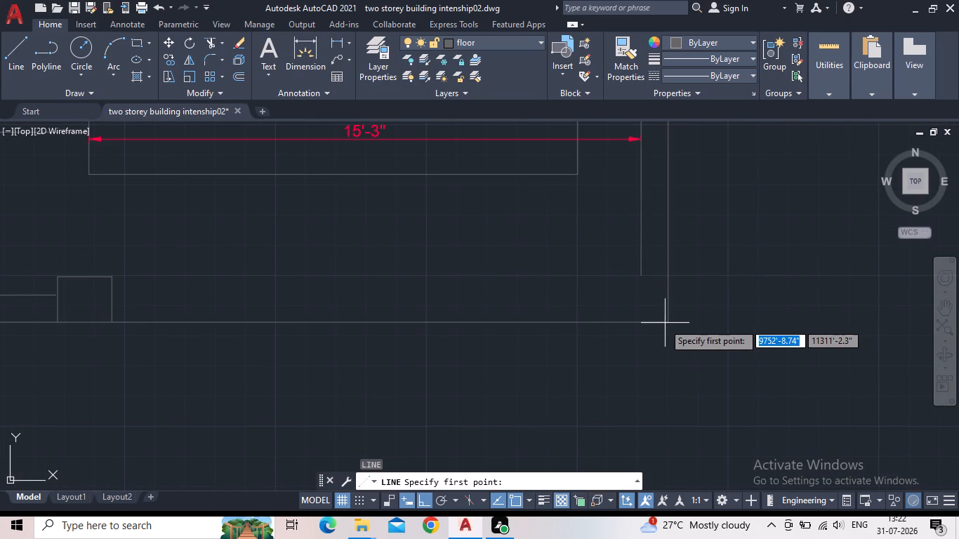
pyautogui.click(668, 323)
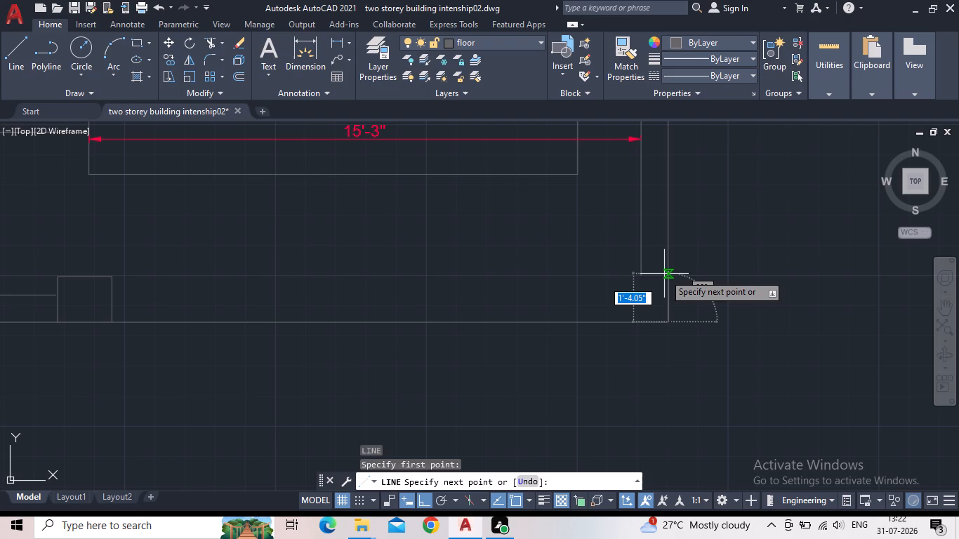
pyautogui.click(667, 276)
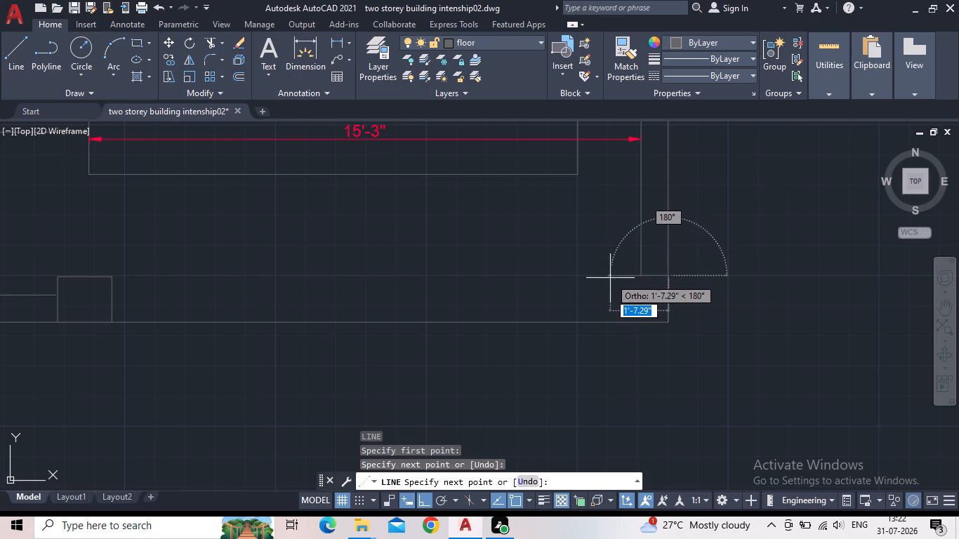
pyautogui.write('1\'6"')
pyautogui.press('Return')
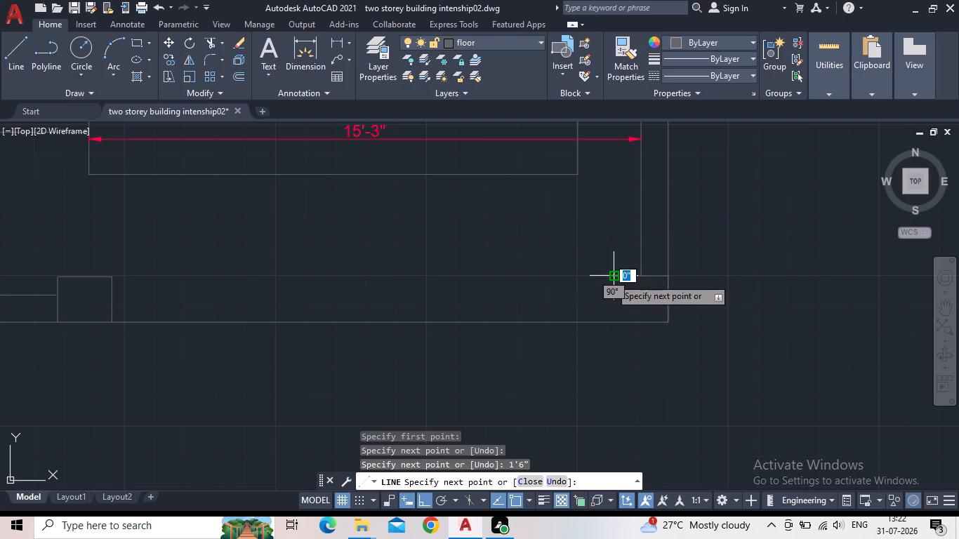
pyautogui.click(616, 322)
pyautogui.press('Escape')
# On the dim layer, add a linear dimension above the gate pillar below the portico's kitchen-side corner for its width.
pyautogui.scroll(-1, 523, 248)
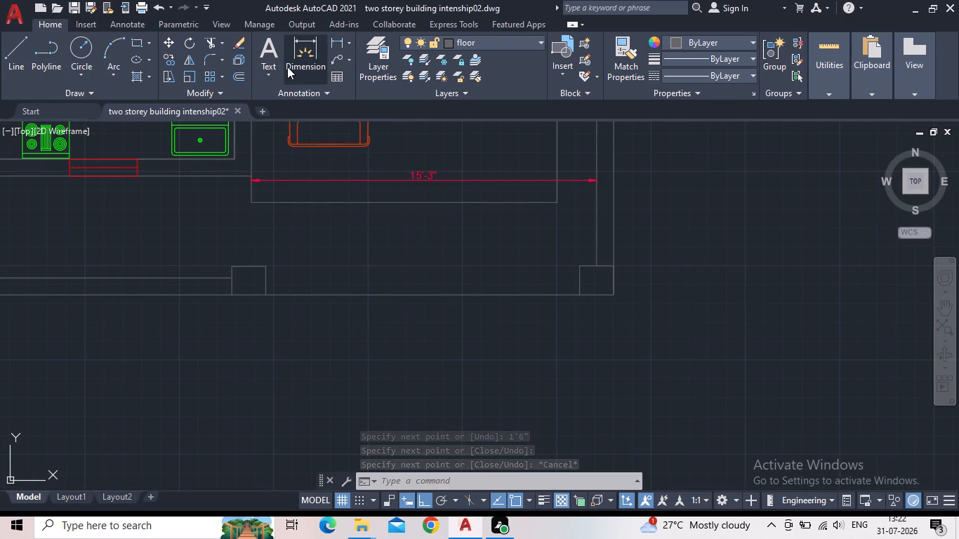
pyautogui.click(371, 51)
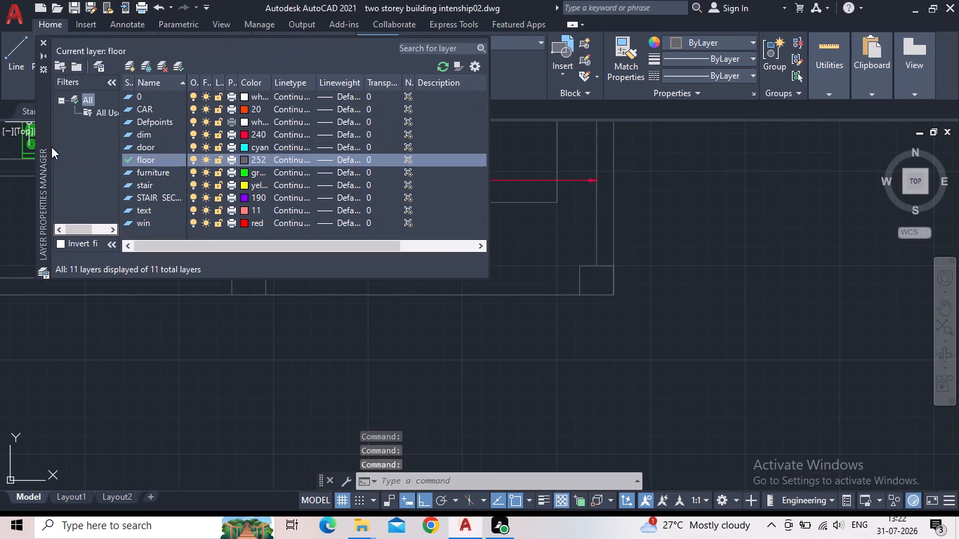
pyautogui.doubleClick(130, 134)
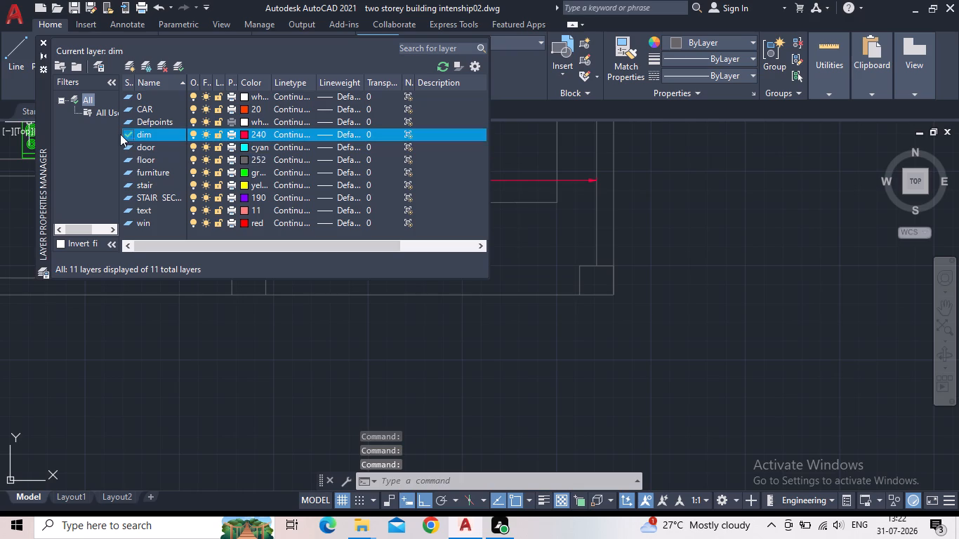
pyautogui.click(40, 41)
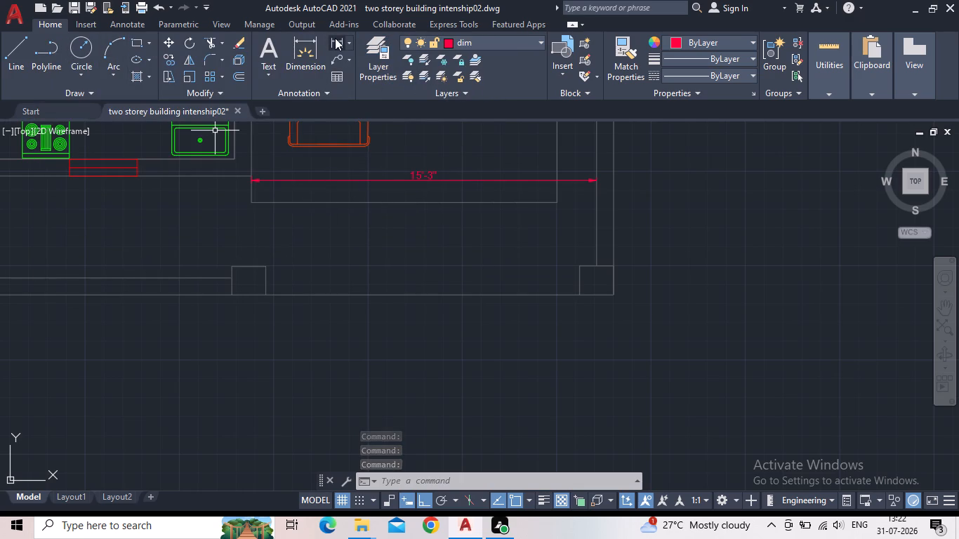
pyautogui.moveTo(335, 38); pyautogui.dragTo(331, 44)
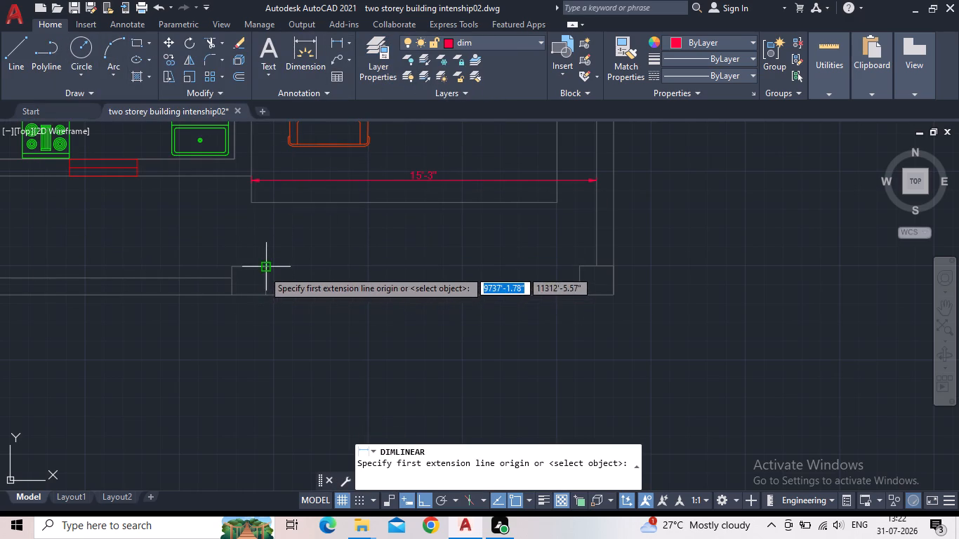
pyautogui.click(263, 270)
pyautogui.click(232, 269)
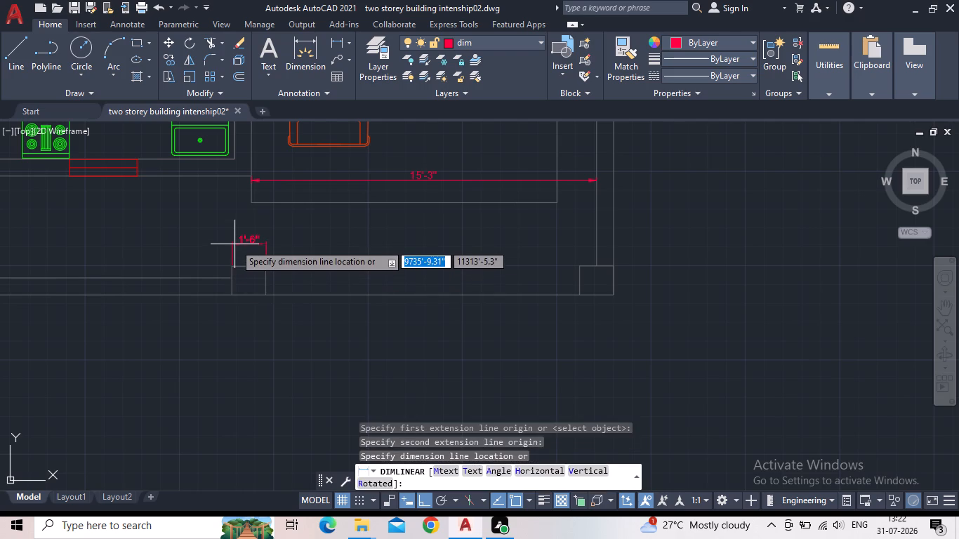
pyautogui.click(233, 253)
pyautogui.press('Escape')
# Save the drawing.
pyautogui.scroll(-2, 329, 259)
pyautogui.moveTo(324, 273); pyautogui.dragTo(427, 441, button='middle')
pyautogui.scroll(-1, 428, 418)
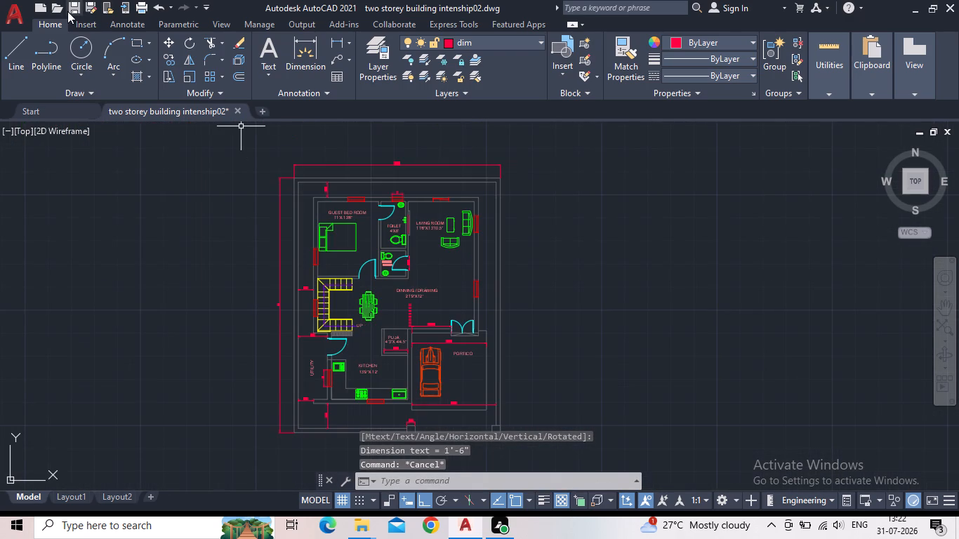
pyautogui.moveTo(76, 5); pyautogui.dragTo(79, 13)
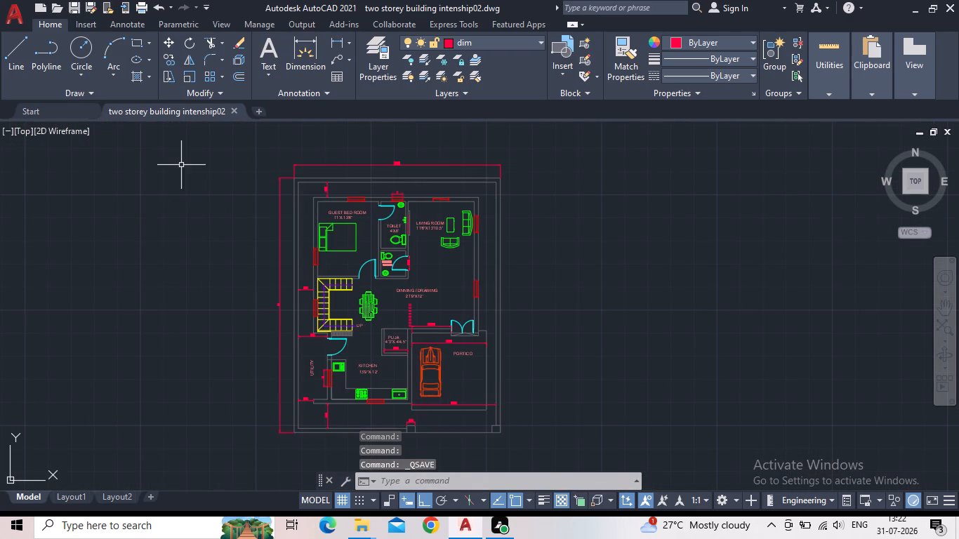
# Examine the floor plan's rooms, stairs, kitchen, portico and compound wall for completeness of furniture, labels and dimensions.
pyautogui.scroll(1, 253, 187)
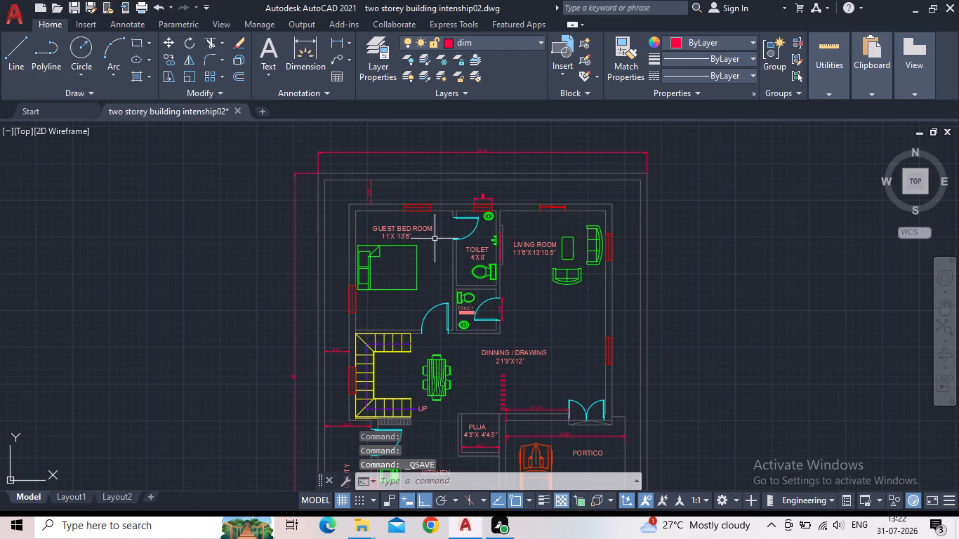
pyautogui.scroll(1, 432, 250)
pyautogui.moveTo(423, 276); pyautogui.dragTo(348, 246, button='middle')
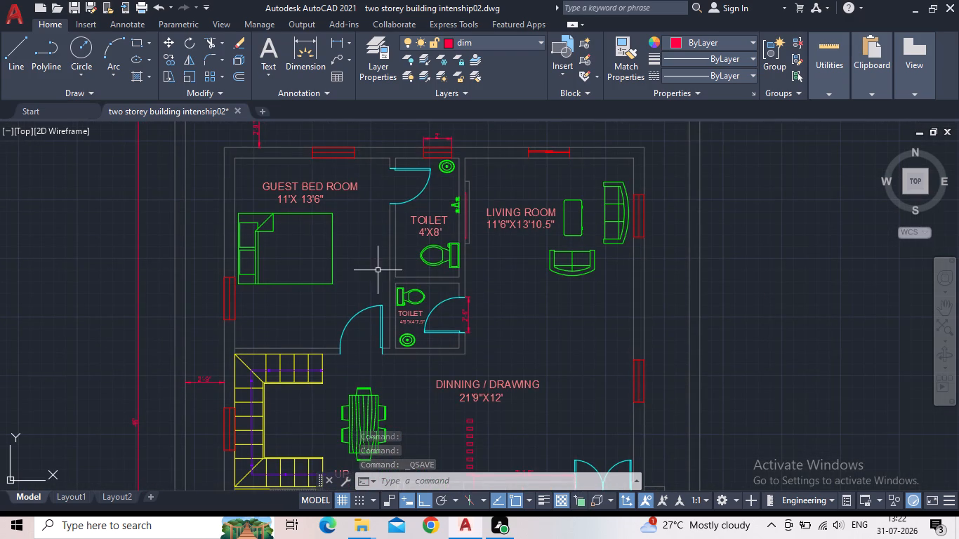
pyautogui.moveTo(550, 329); pyautogui.dragTo(412, 267, button='middle')
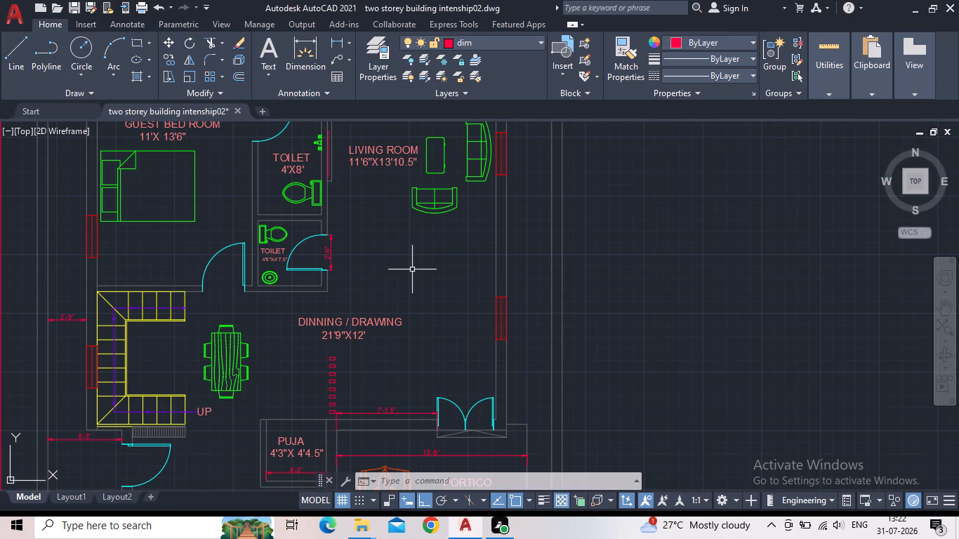
pyautogui.scroll(-3, 414, 260)
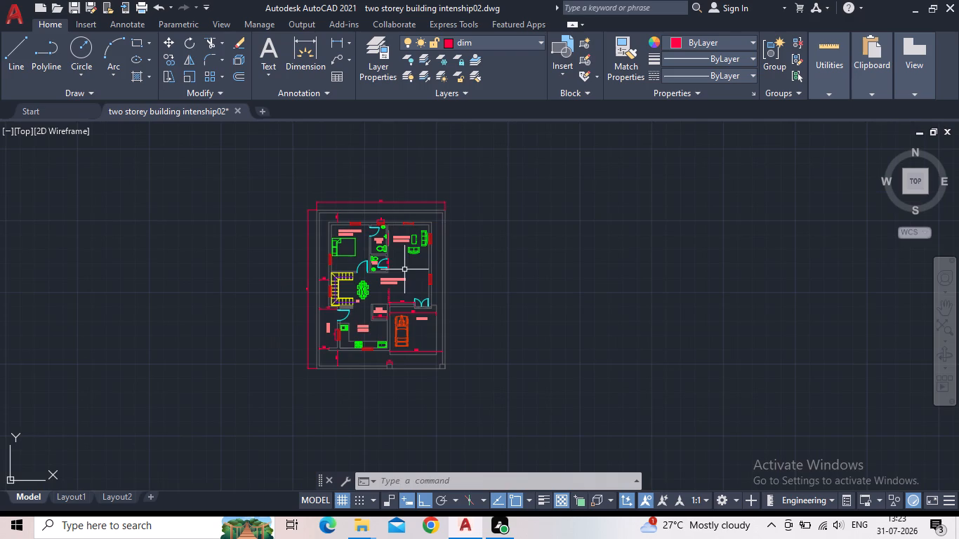
pyautogui.scroll(2, 404, 281)
pyautogui.middleClick(427, 257)
pyautogui.moveTo(403, 252); pyautogui.dragTo(403, 256, button='middle')
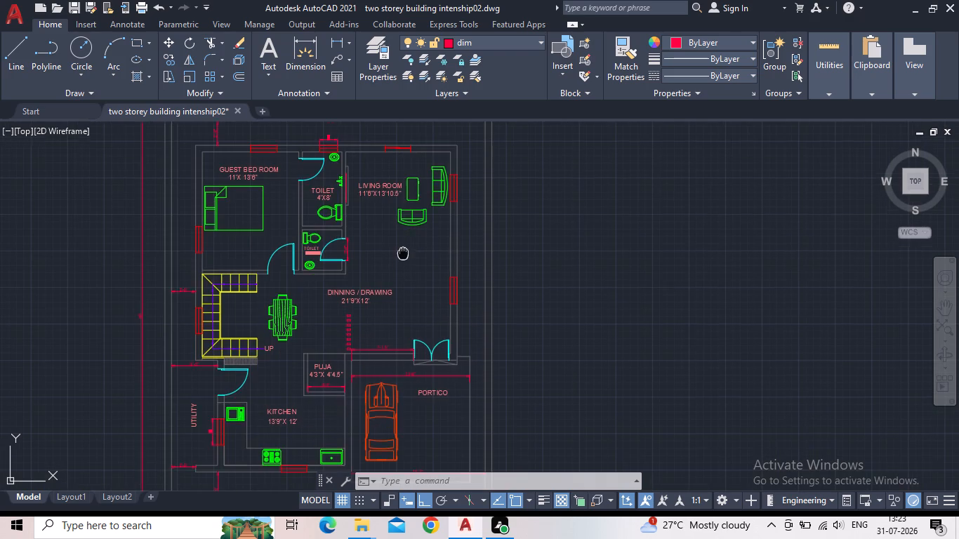
pyautogui.moveTo(403, 256); pyautogui.dragTo(437, 455, button='middle')
pyautogui.scroll(1, 328, 281)
pyautogui.moveTo(415, 328); pyautogui.dragTo(405, 191, button='middle')
pyautogui.scroll(-2, 398, 180)
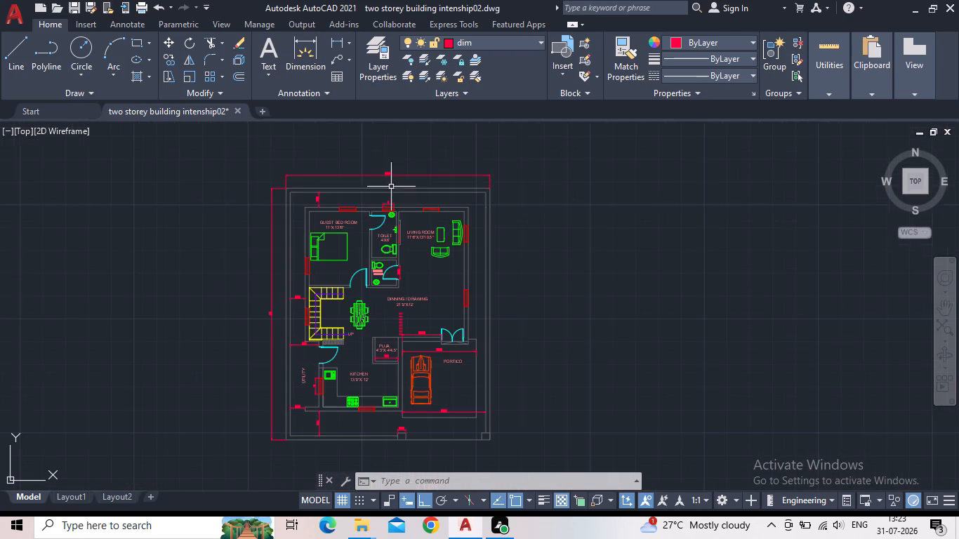
pyautogui.scroll(1, 404, 418)
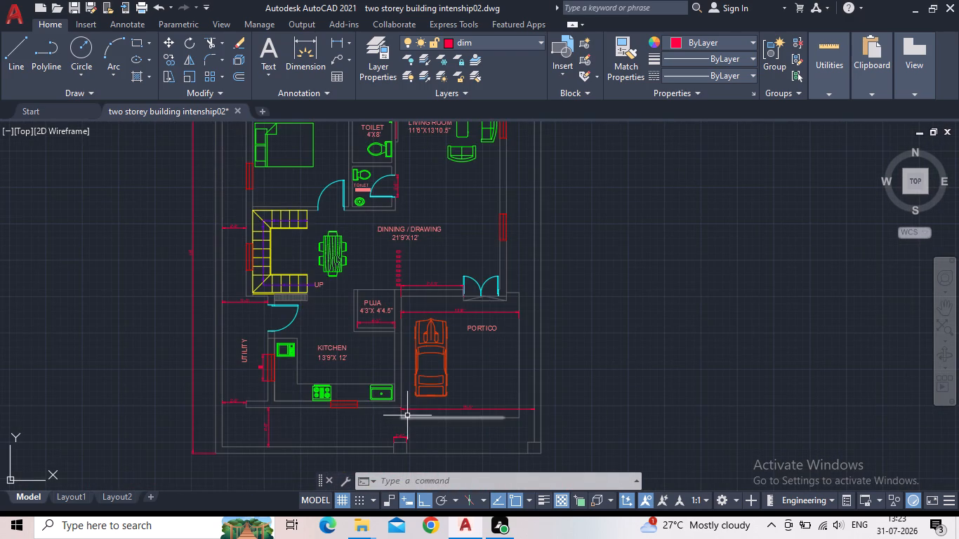
pyautogui.scroll(2, 310, 310)
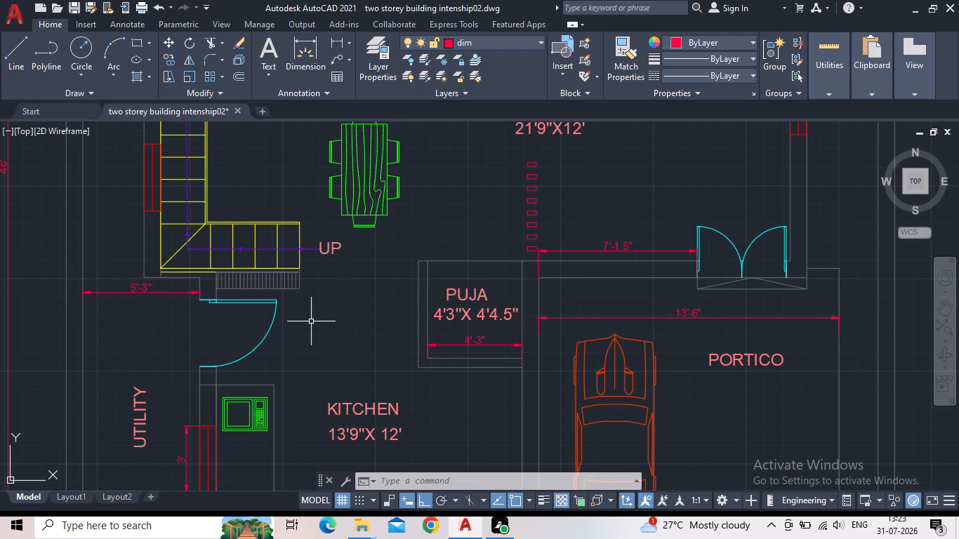
pyautogui.scroll(-2, 345, 317)
# Save the drawing again.
pyautogui.click(73, 11)
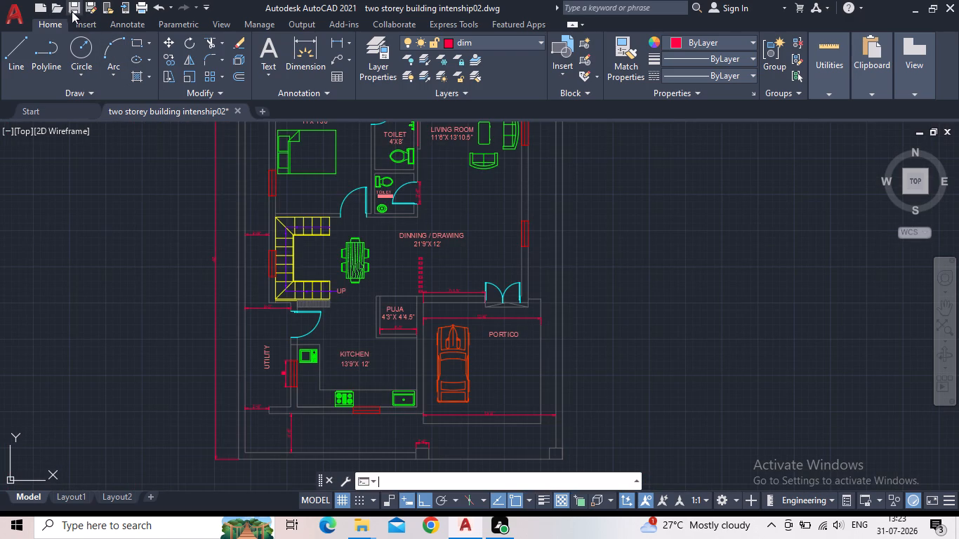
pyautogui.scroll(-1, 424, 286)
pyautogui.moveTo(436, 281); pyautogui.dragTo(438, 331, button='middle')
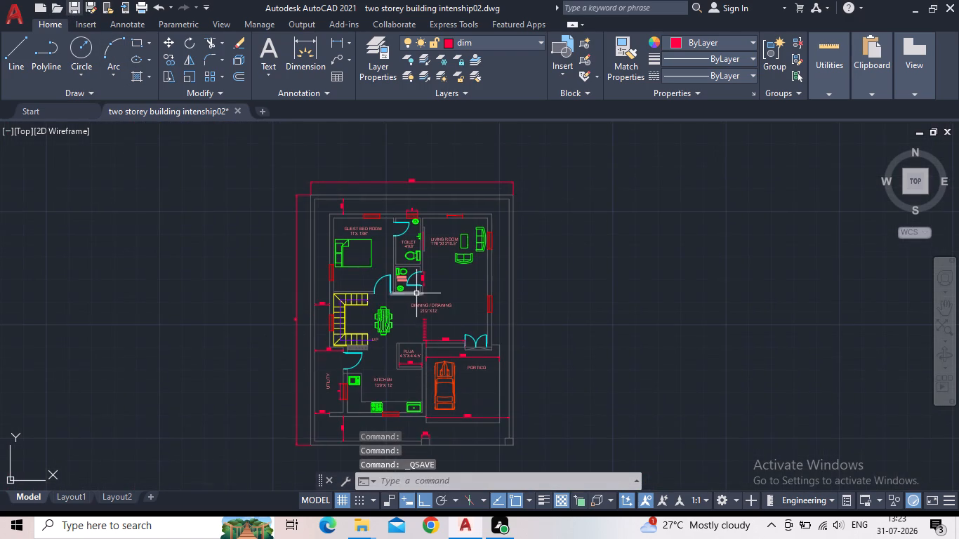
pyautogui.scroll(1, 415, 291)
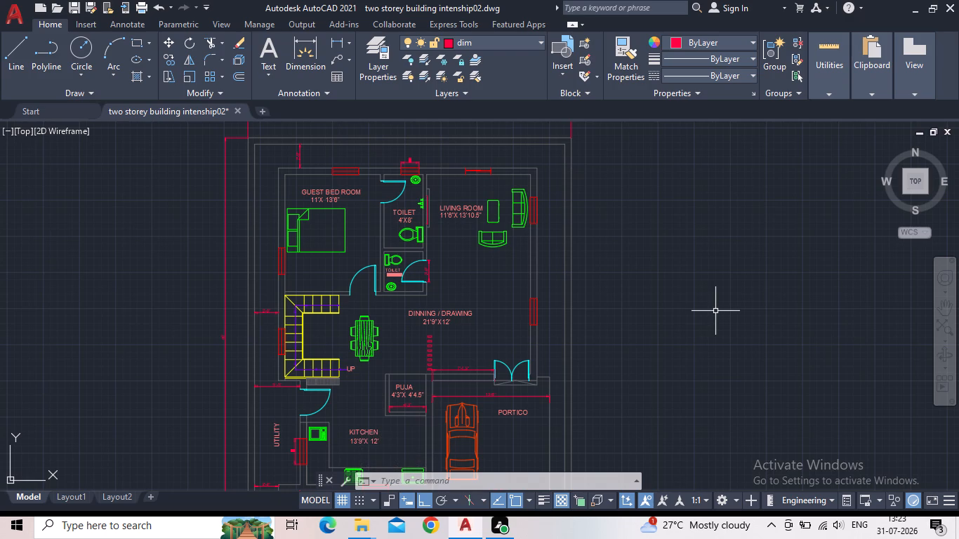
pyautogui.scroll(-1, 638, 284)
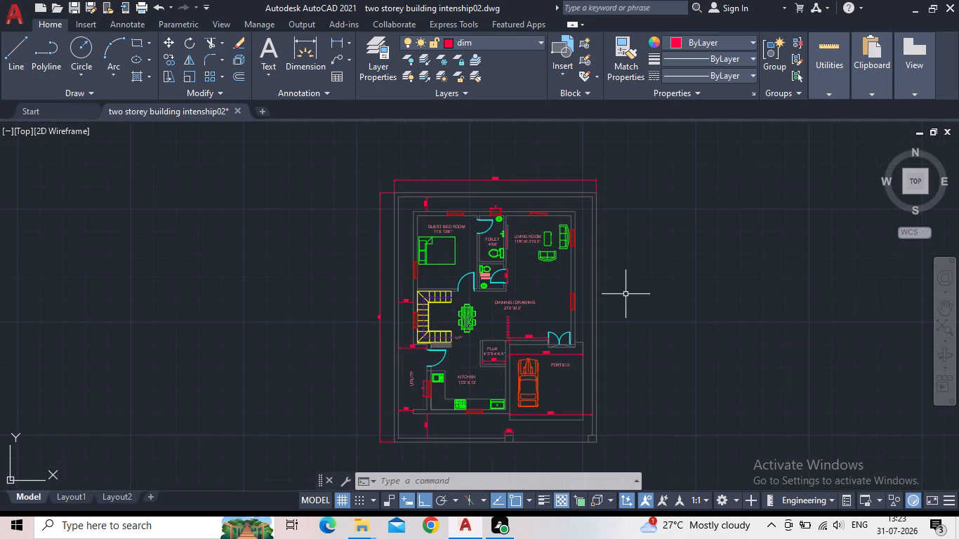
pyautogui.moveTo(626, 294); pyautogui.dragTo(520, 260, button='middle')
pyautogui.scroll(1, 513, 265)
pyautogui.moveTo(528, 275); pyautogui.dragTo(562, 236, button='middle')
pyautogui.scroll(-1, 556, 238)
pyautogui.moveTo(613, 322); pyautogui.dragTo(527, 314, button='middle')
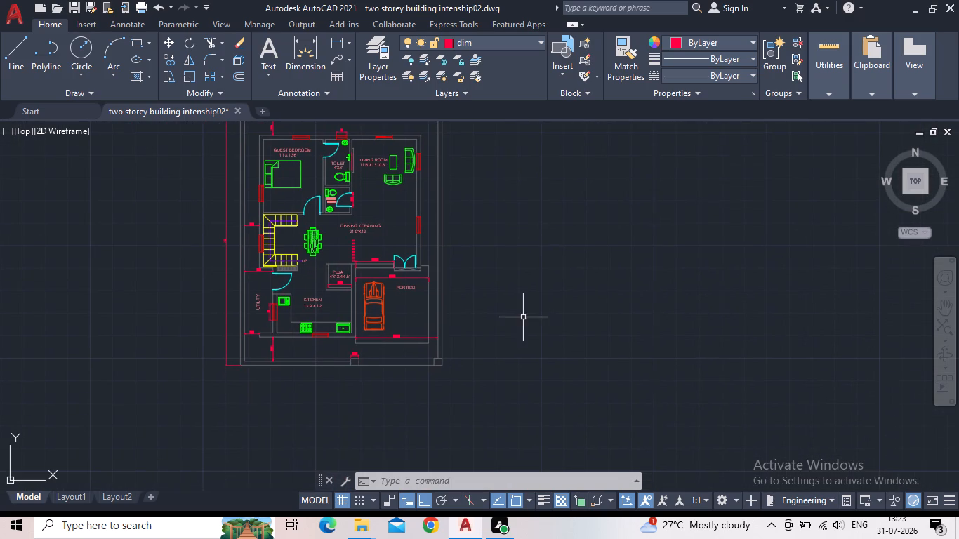
# Save the current state of the floor plan drawing.
pyautogui.click(74, 3)
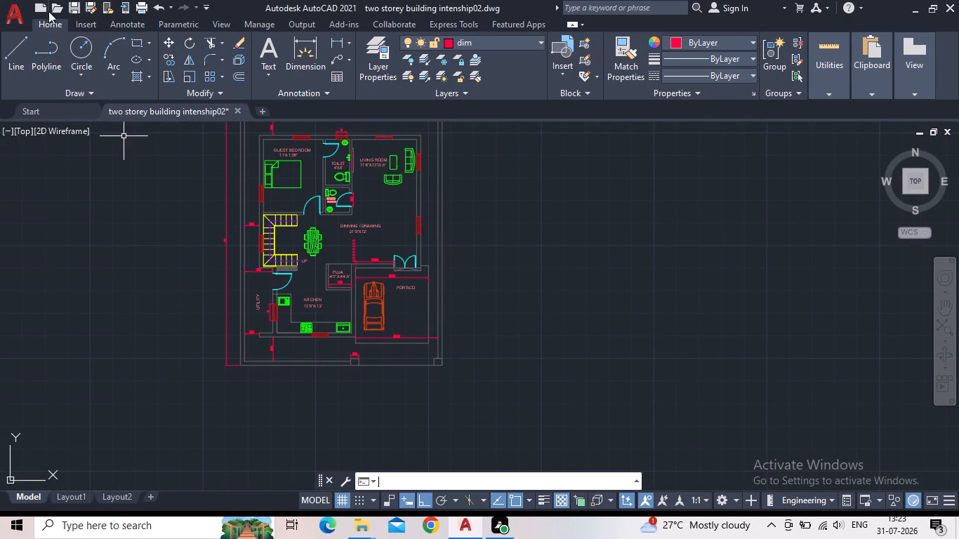